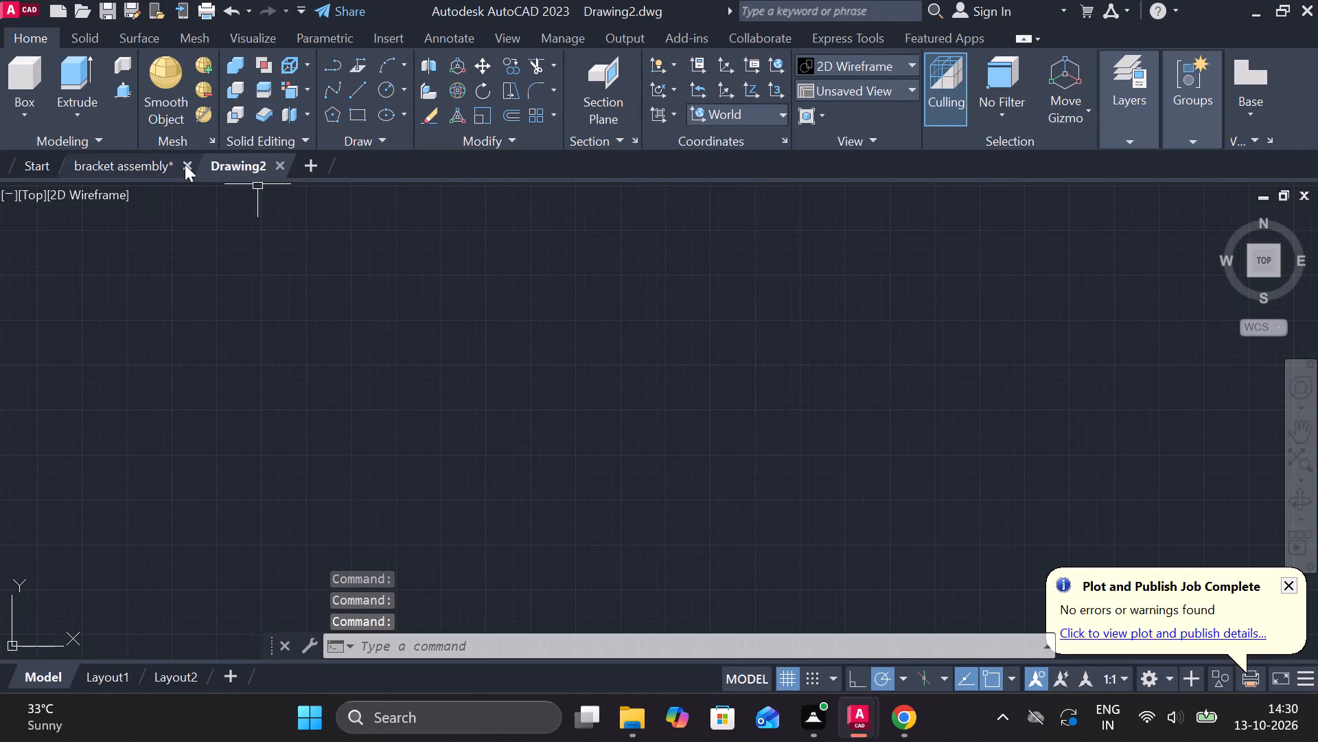
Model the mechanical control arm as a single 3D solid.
Close the bracket assembly drawing without saving its changes.
click(185, 164)
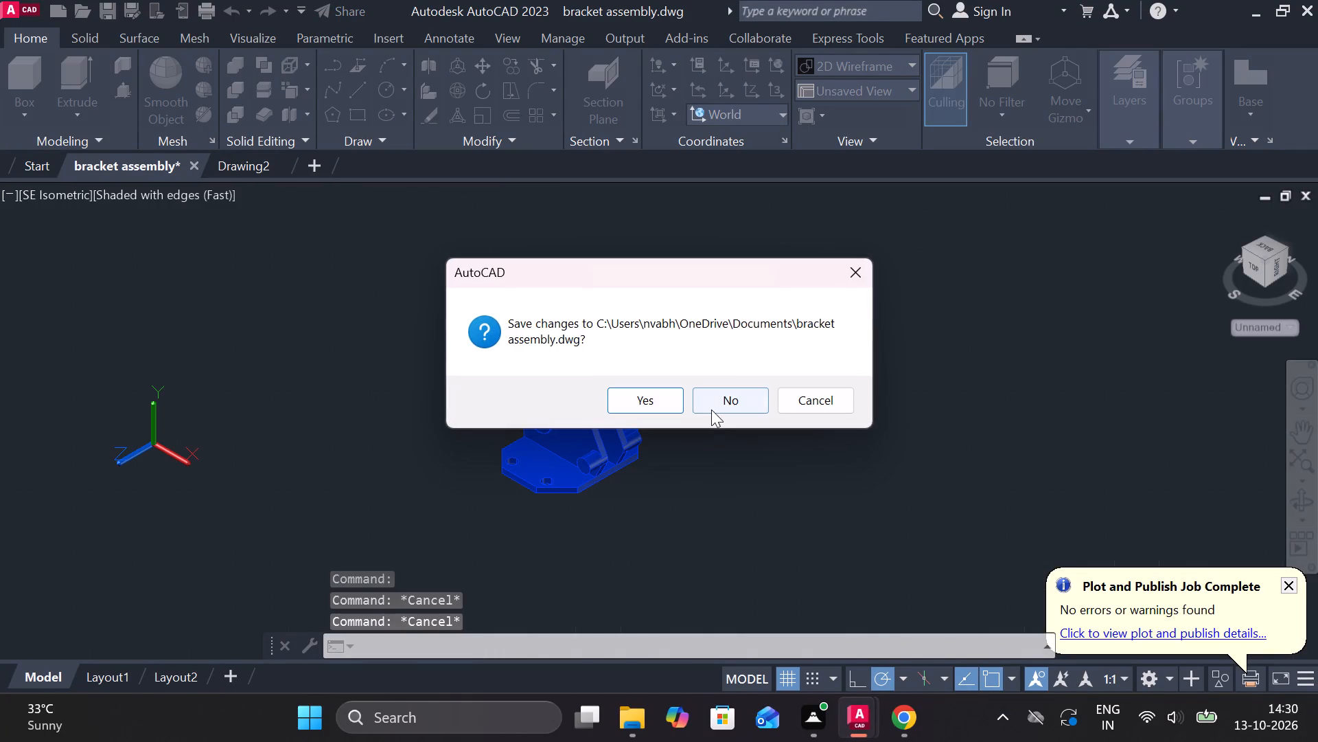
click(711, 409)
Turn on command history logging with LOGFILEON.
click(703, 651)
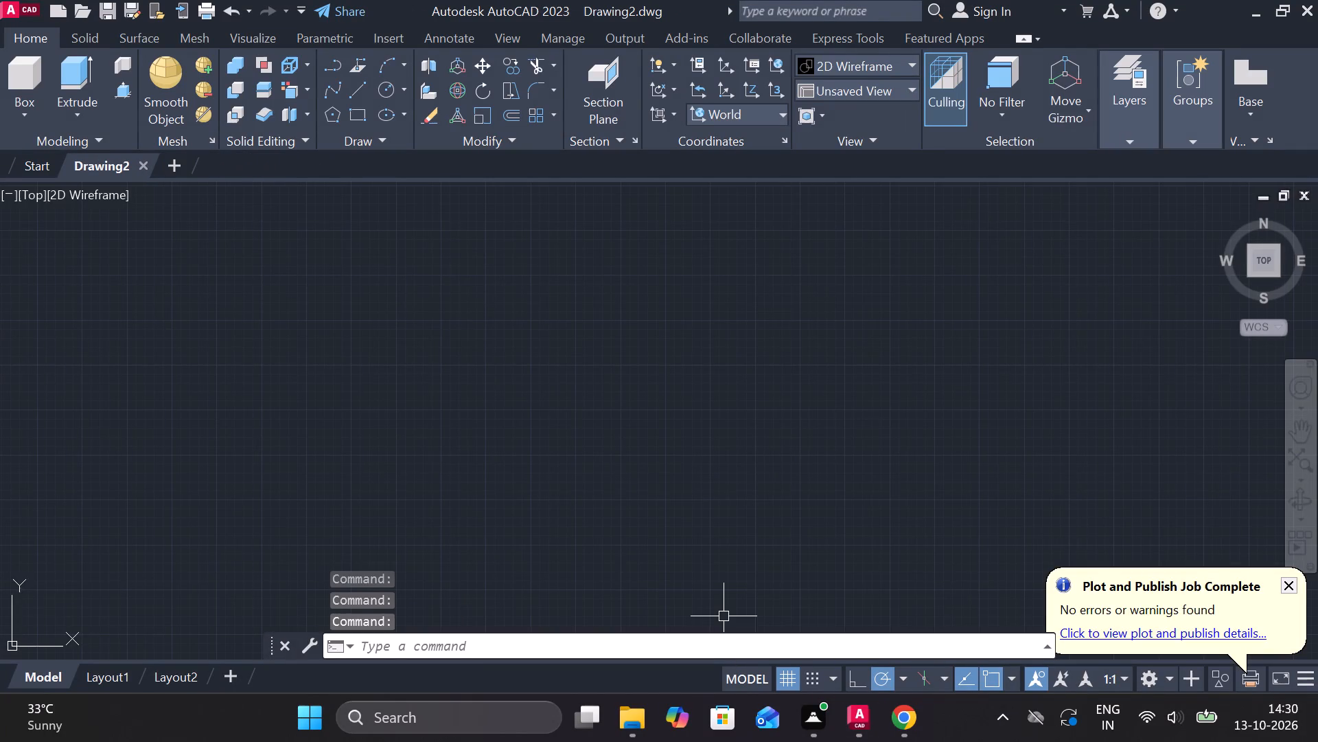
text(log)
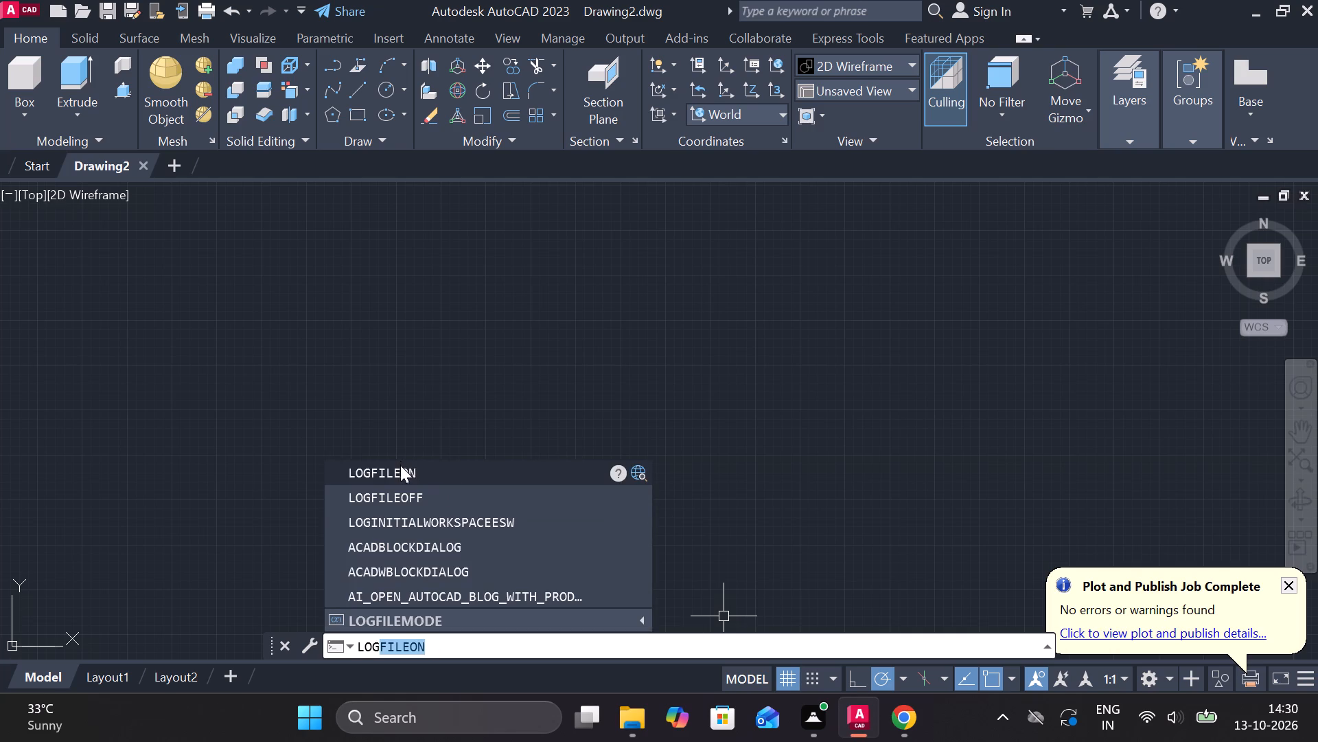
click(402, 468)
Set the model space limits with lower-left corner 0,0 and upper-right corner 297,210.
text(limits)
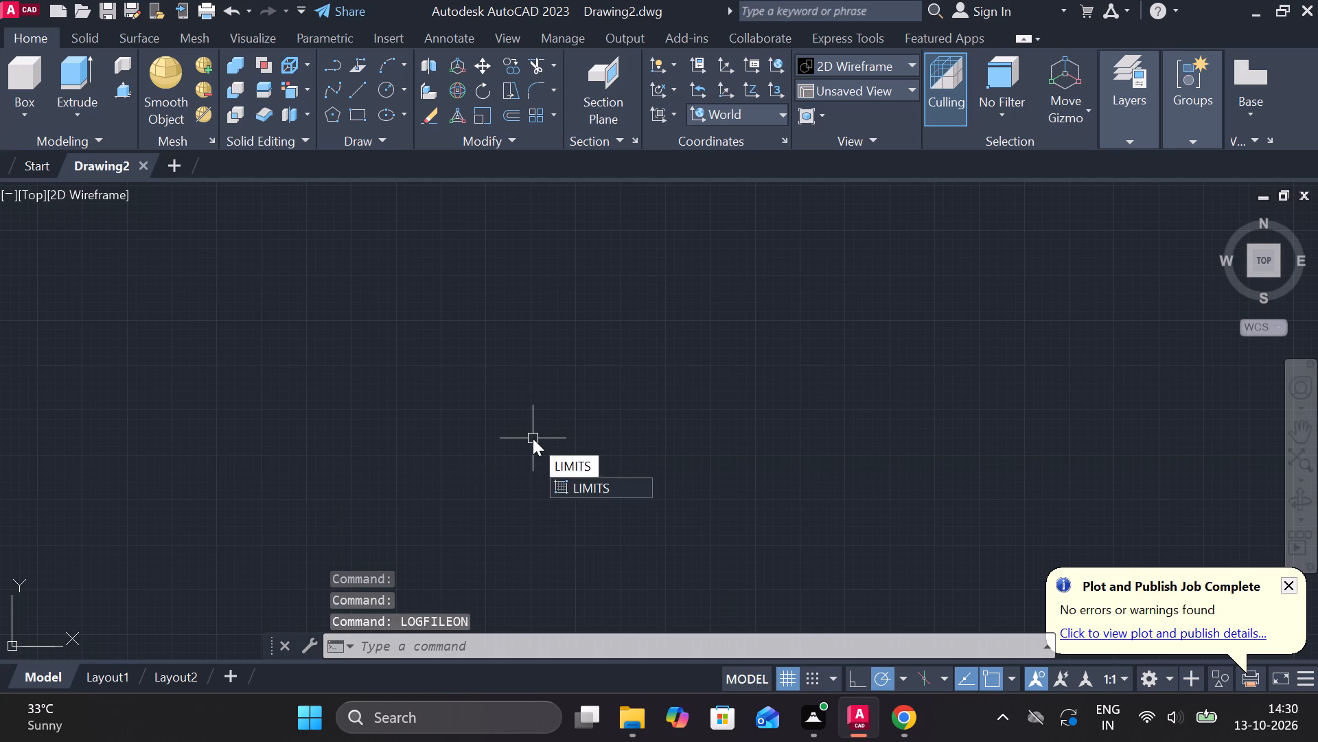
key(Return)
text(0,0)
key(Return)
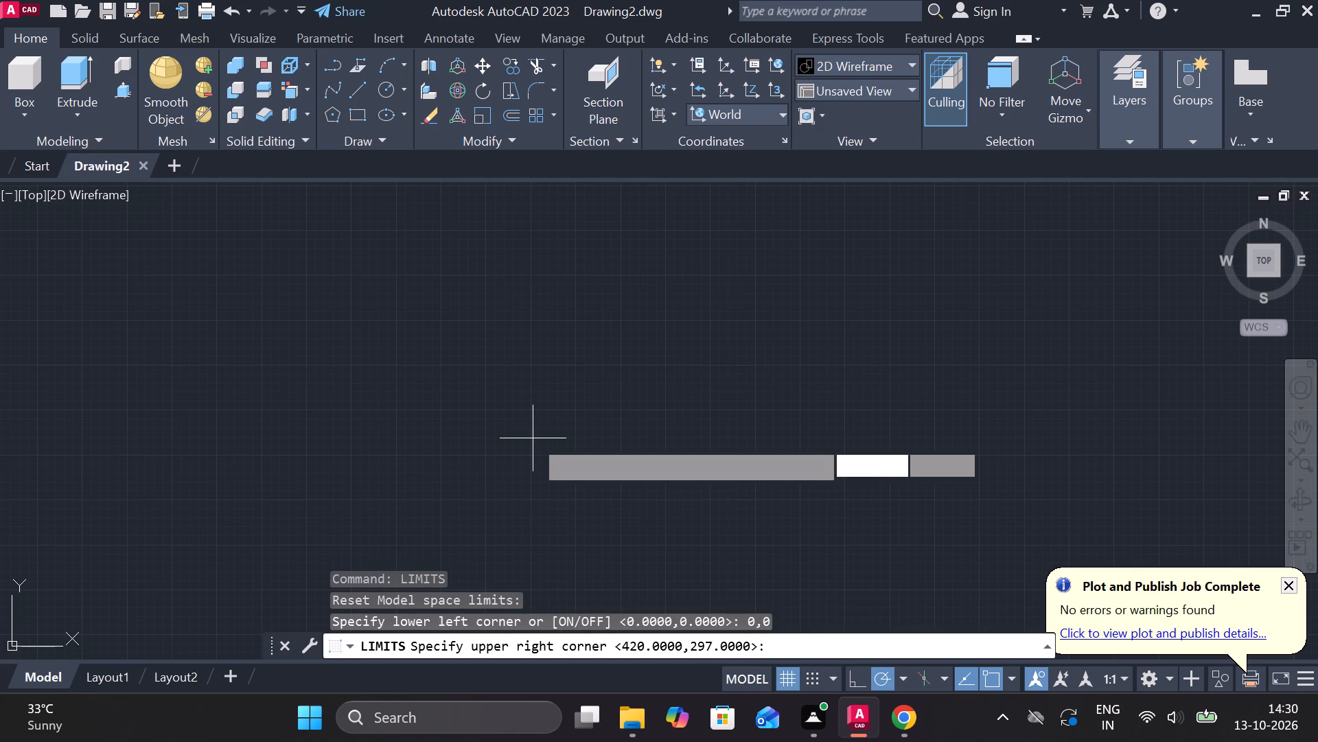
key(2)
text(97.)
key(BackSpace)
key(comma)
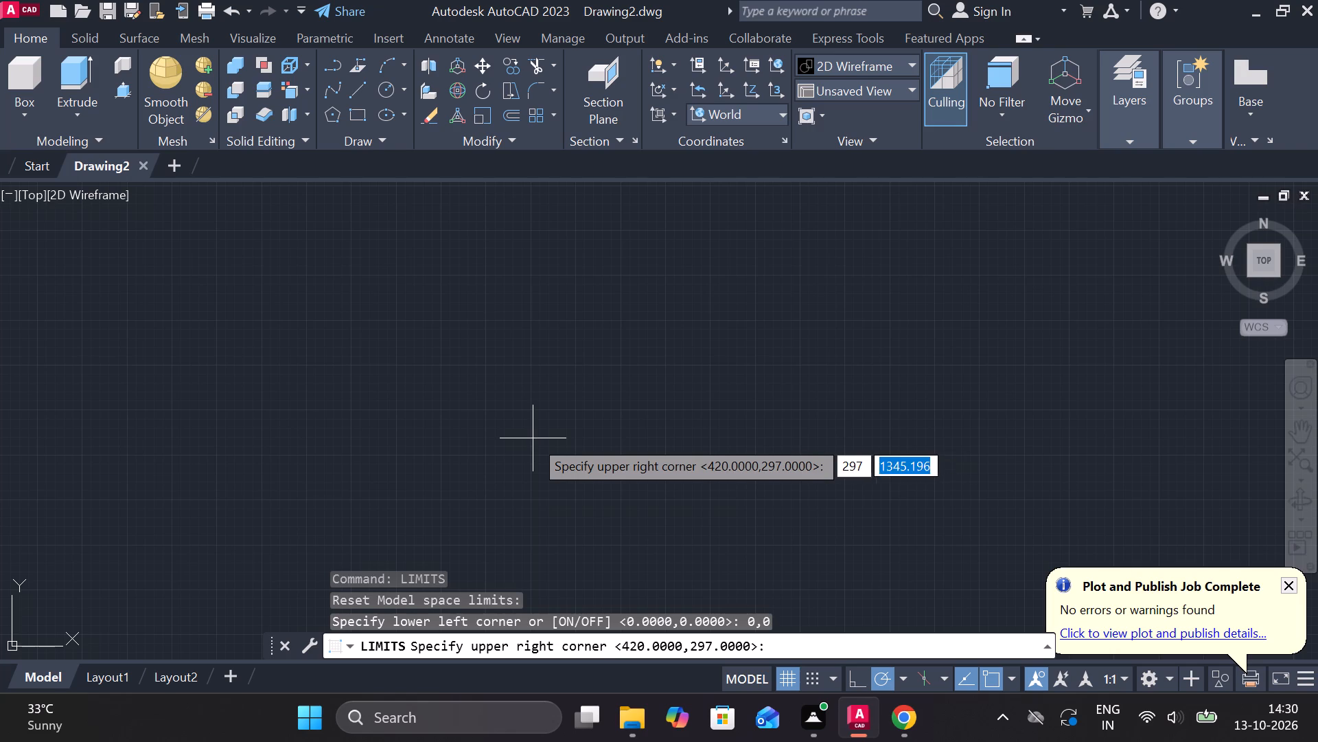
text(210)
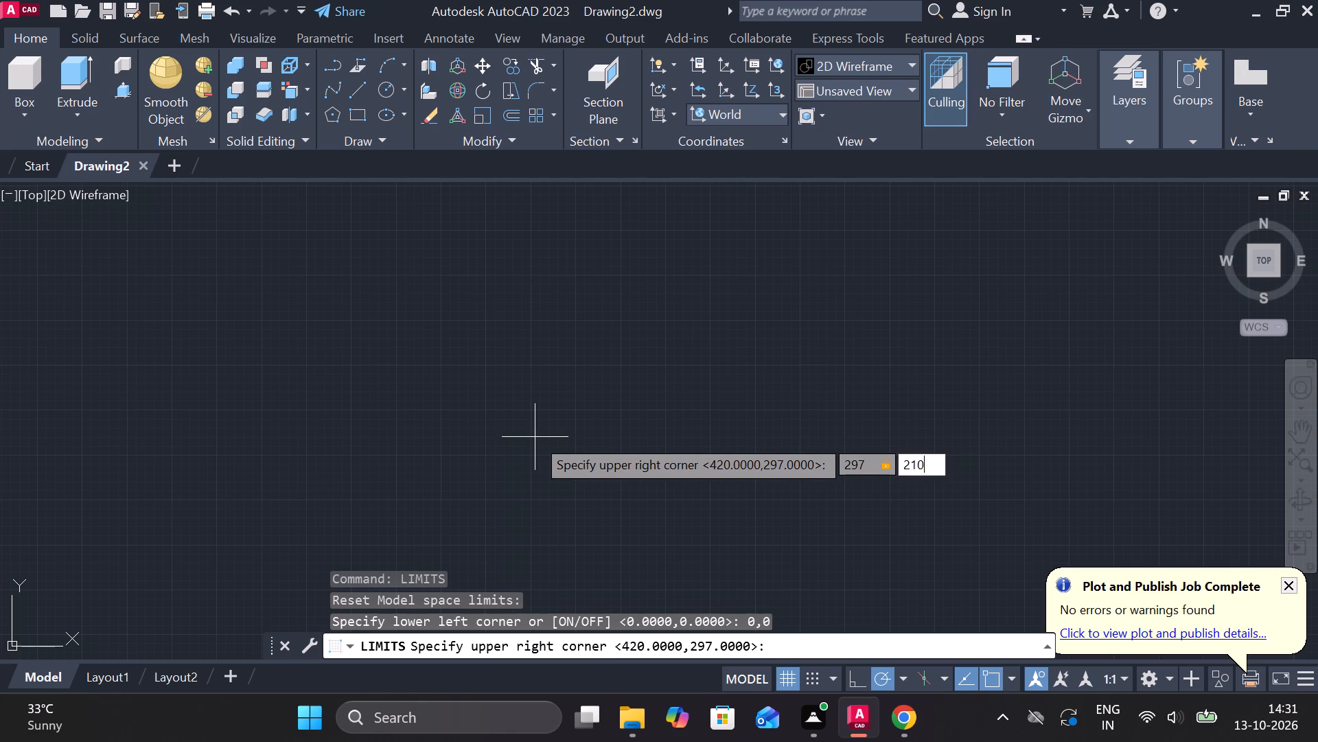
key(Return)
key(z)
key(Return)
key(e)
key(Return)
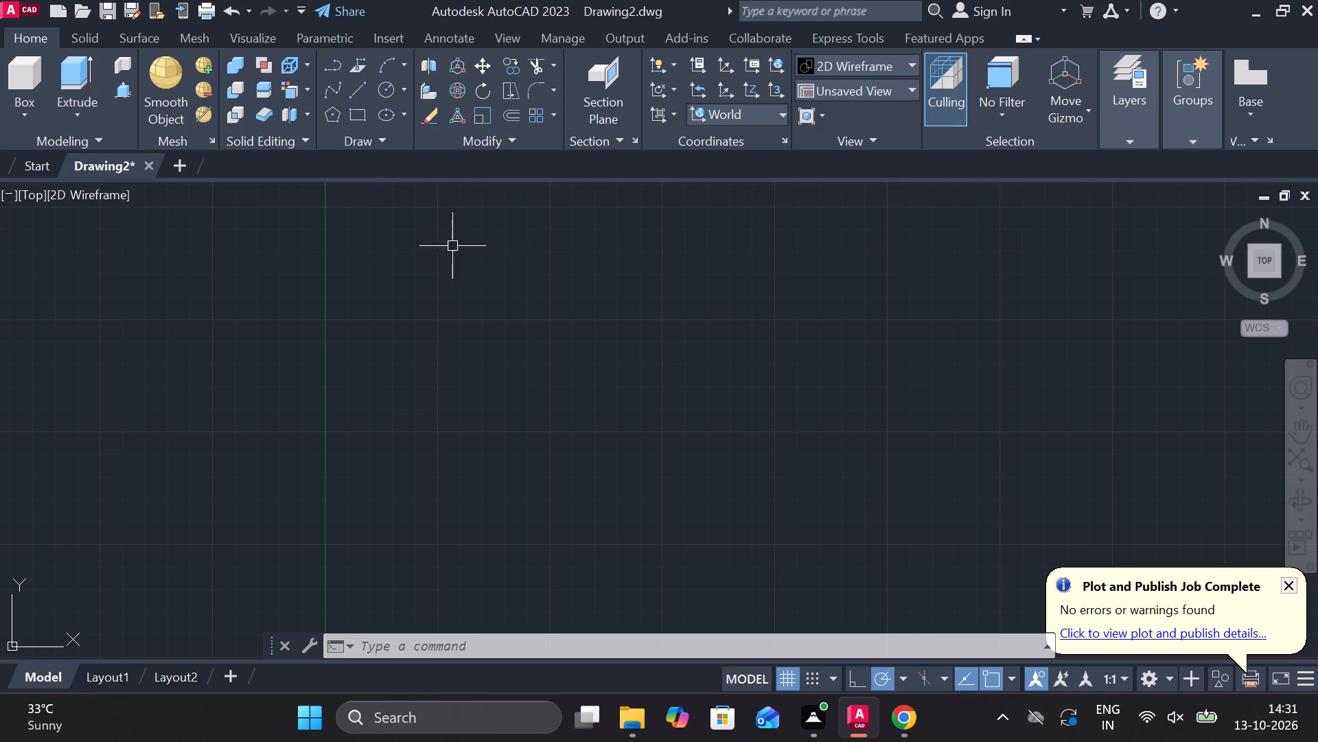
Set the drawing view to the preset Top view.
key(c)
key(Escape)
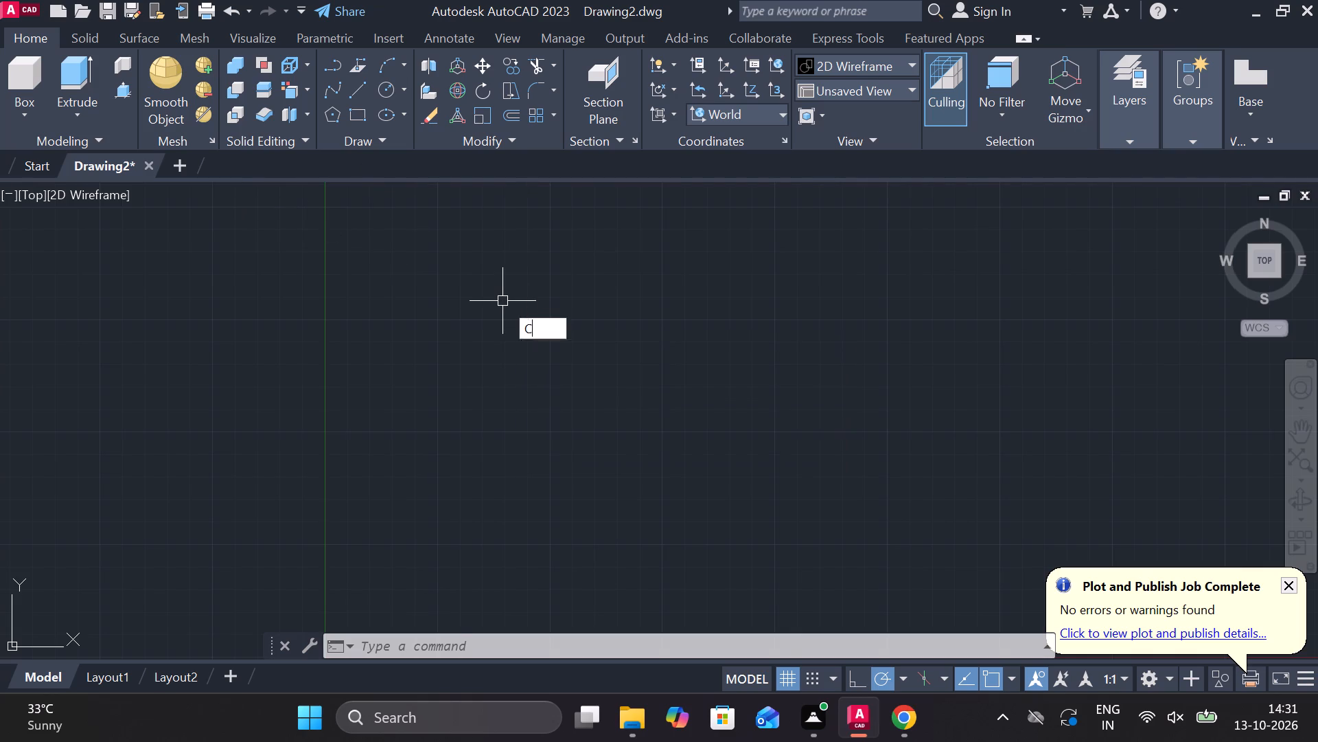
click(851, 85)
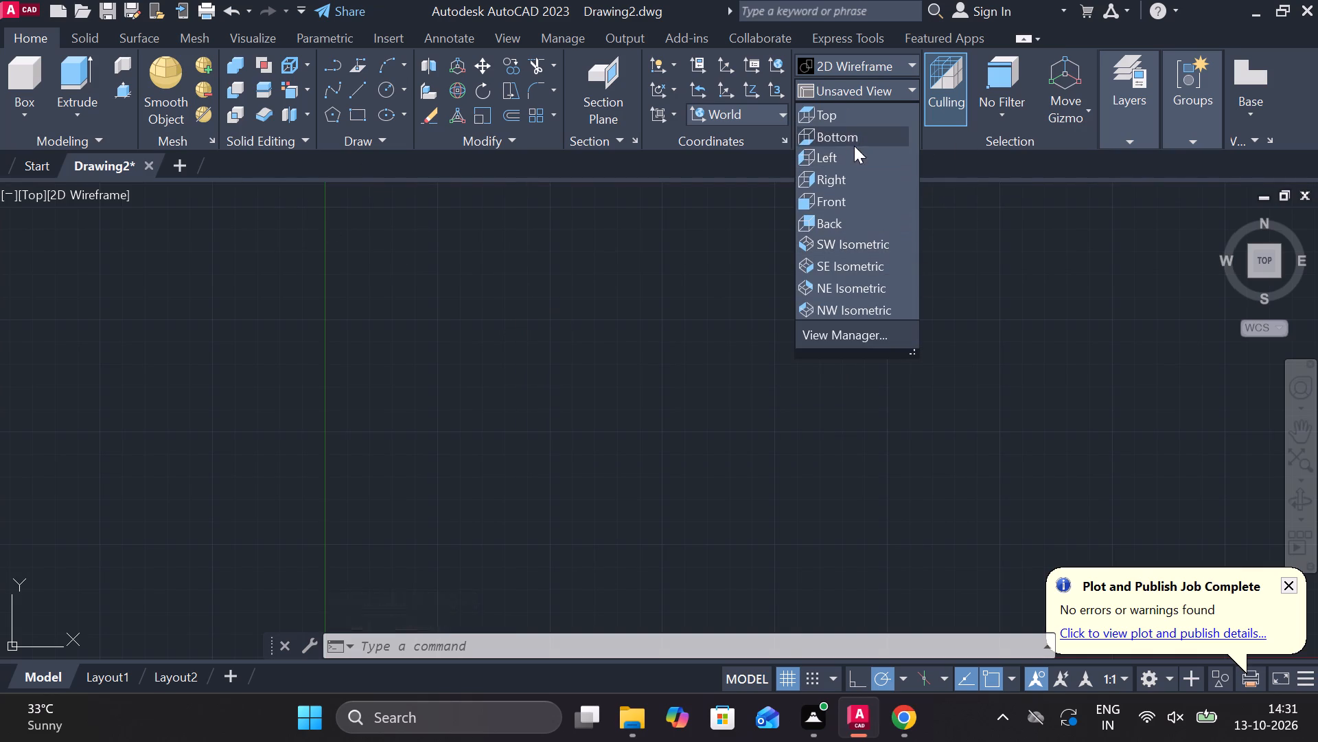
click(837, 115)
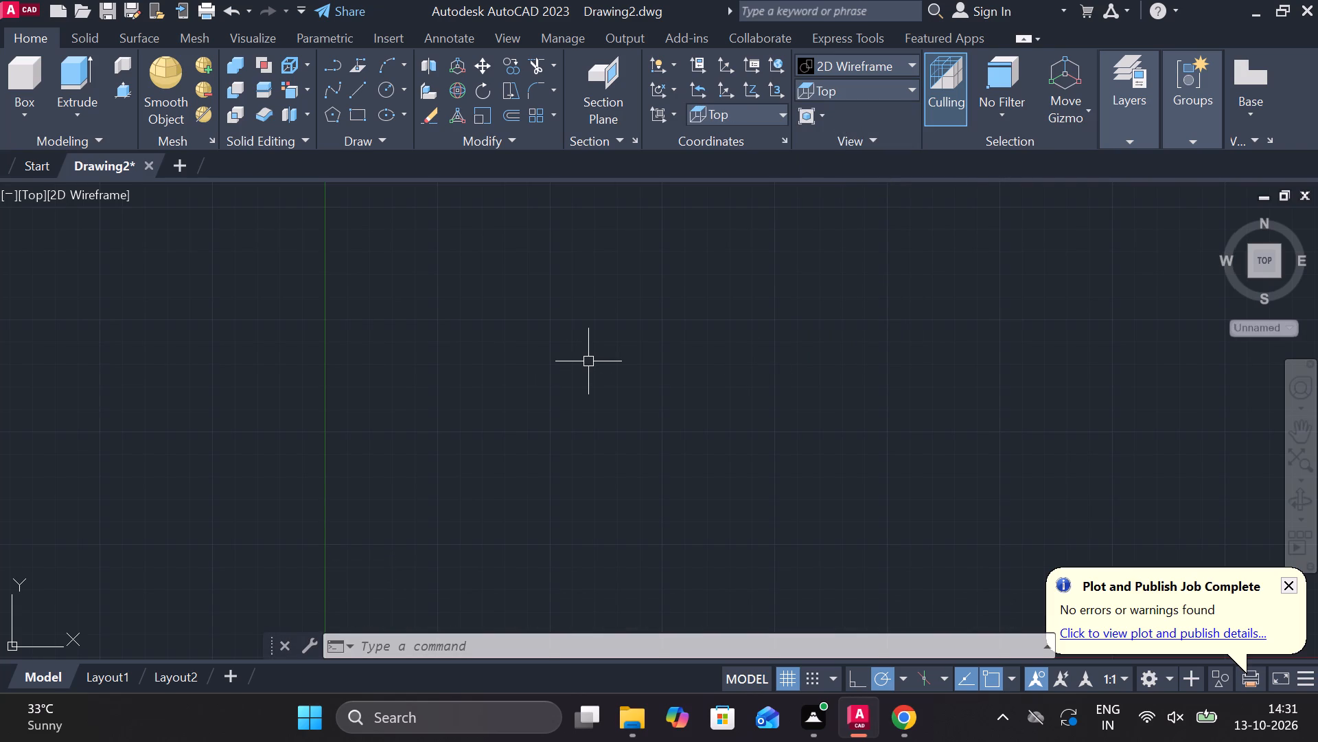
Draw a circle with a diameter of 44 in an empty area of the drawing.
text(c)
key(space)
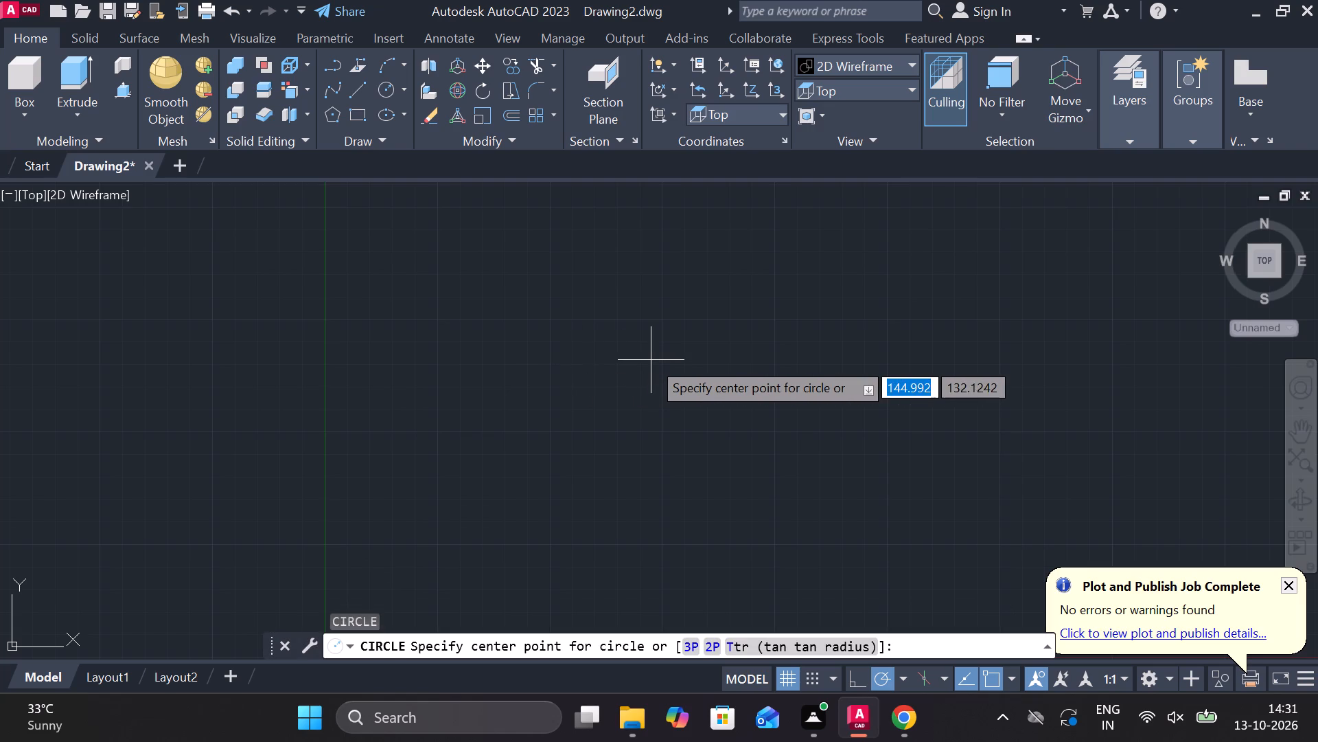
middle_drag(837, 288, 677, 312)
click(710, 332)
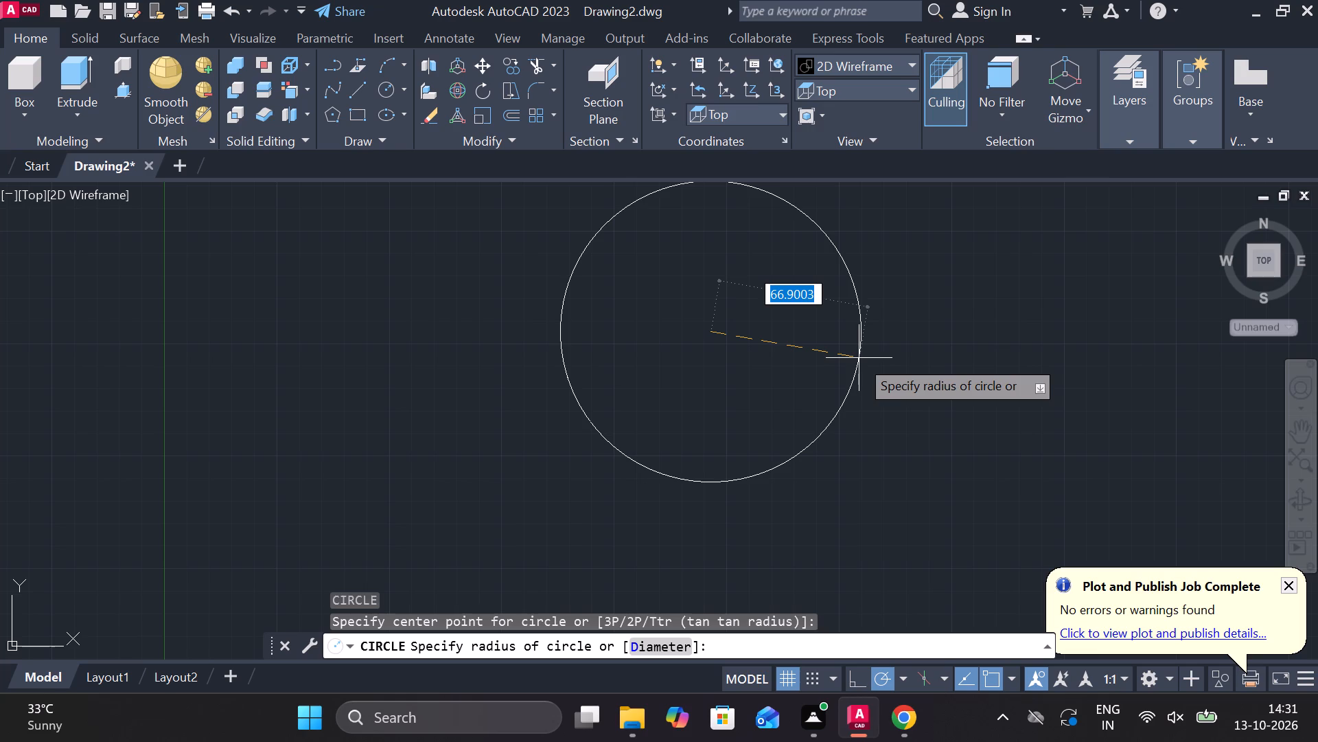
text(d)
key(space)
text(44)
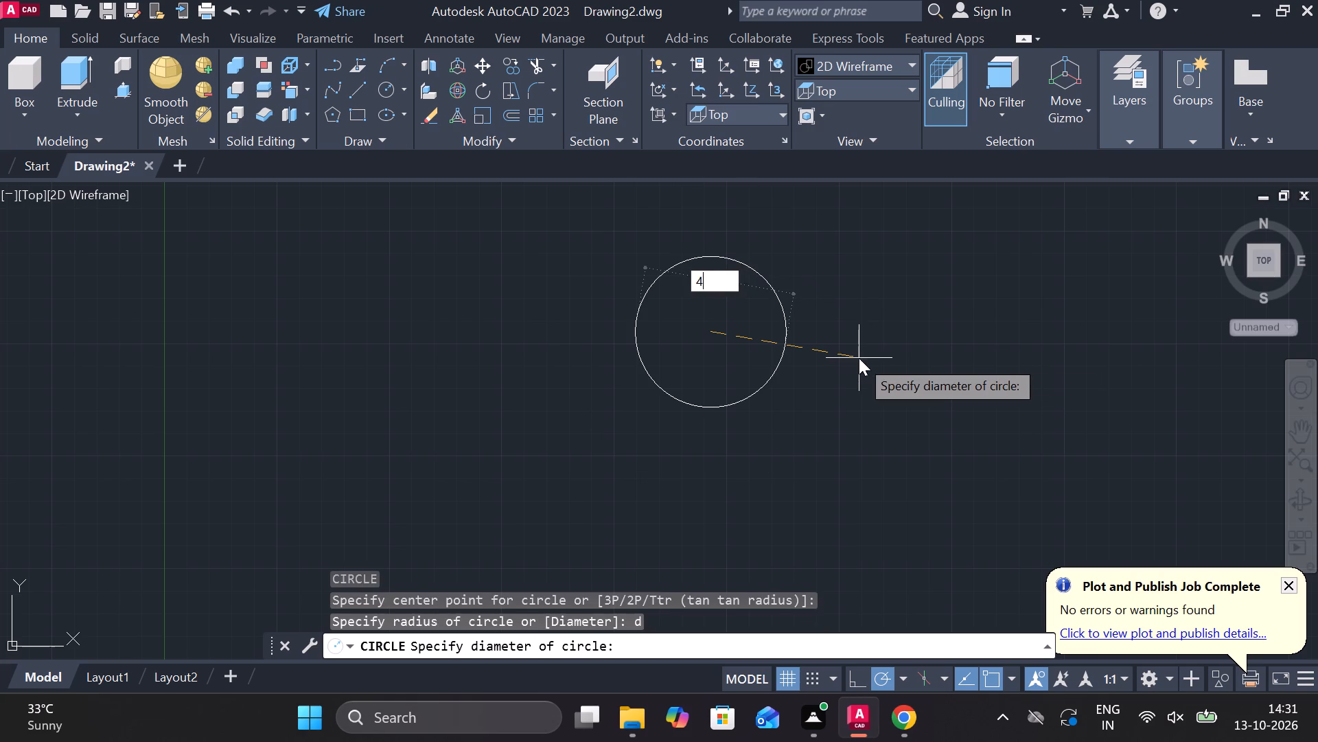
key(space)
Draw a circle with a diameter of 30 concentric with the 44-diameter circle.
scroll(669, 285, up, 1)
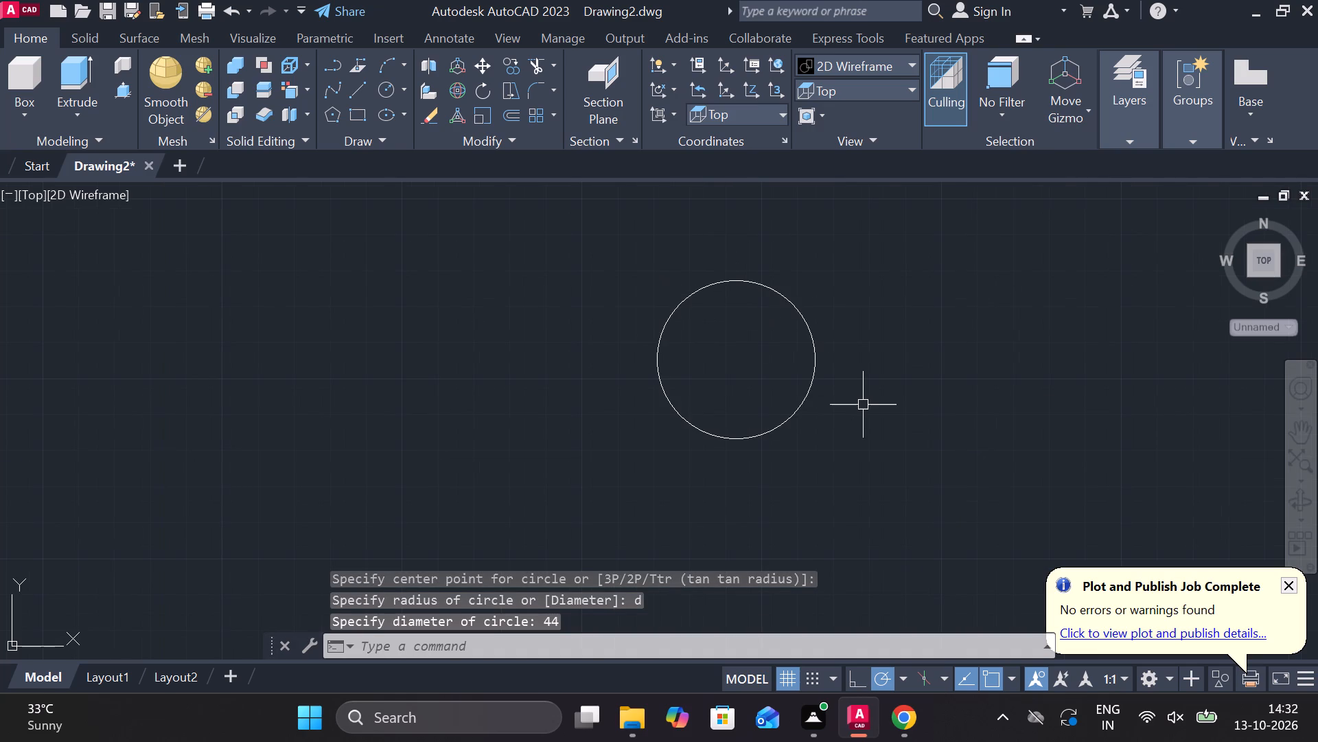
text(c)
key(space)
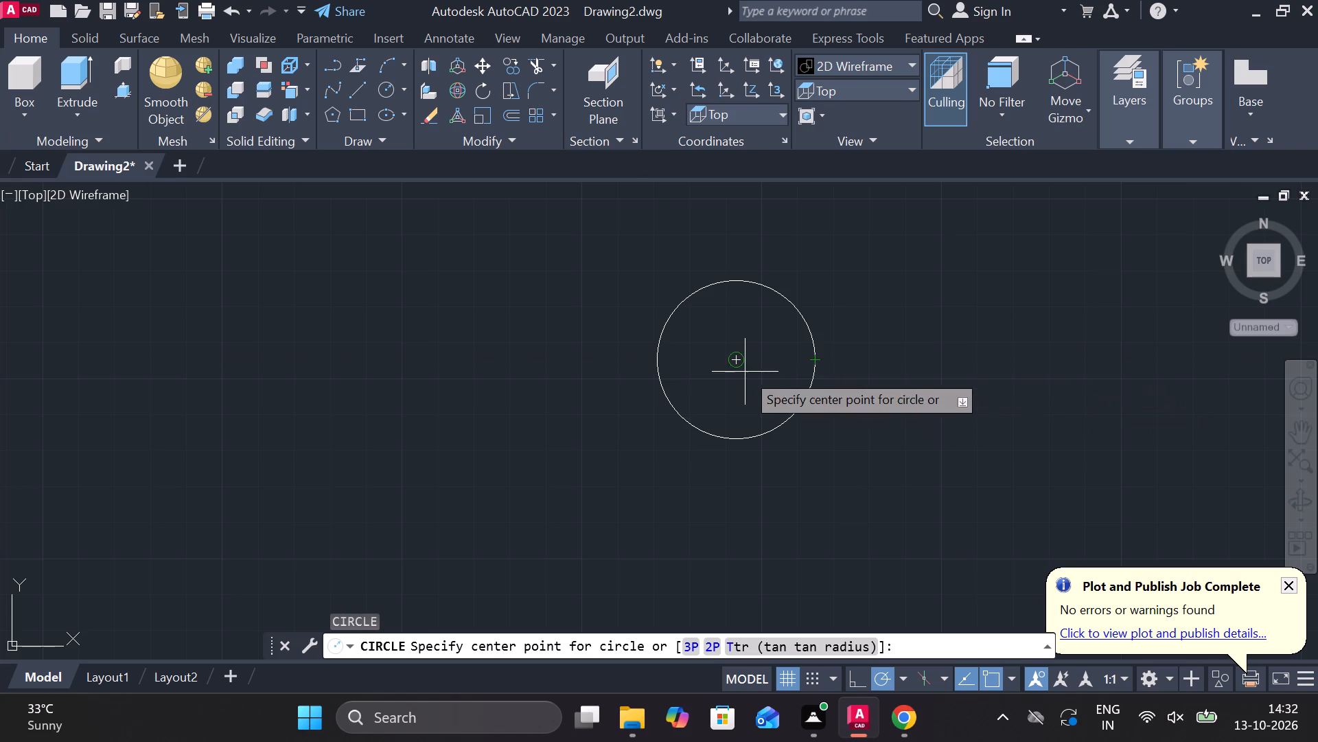
click(740, 361)
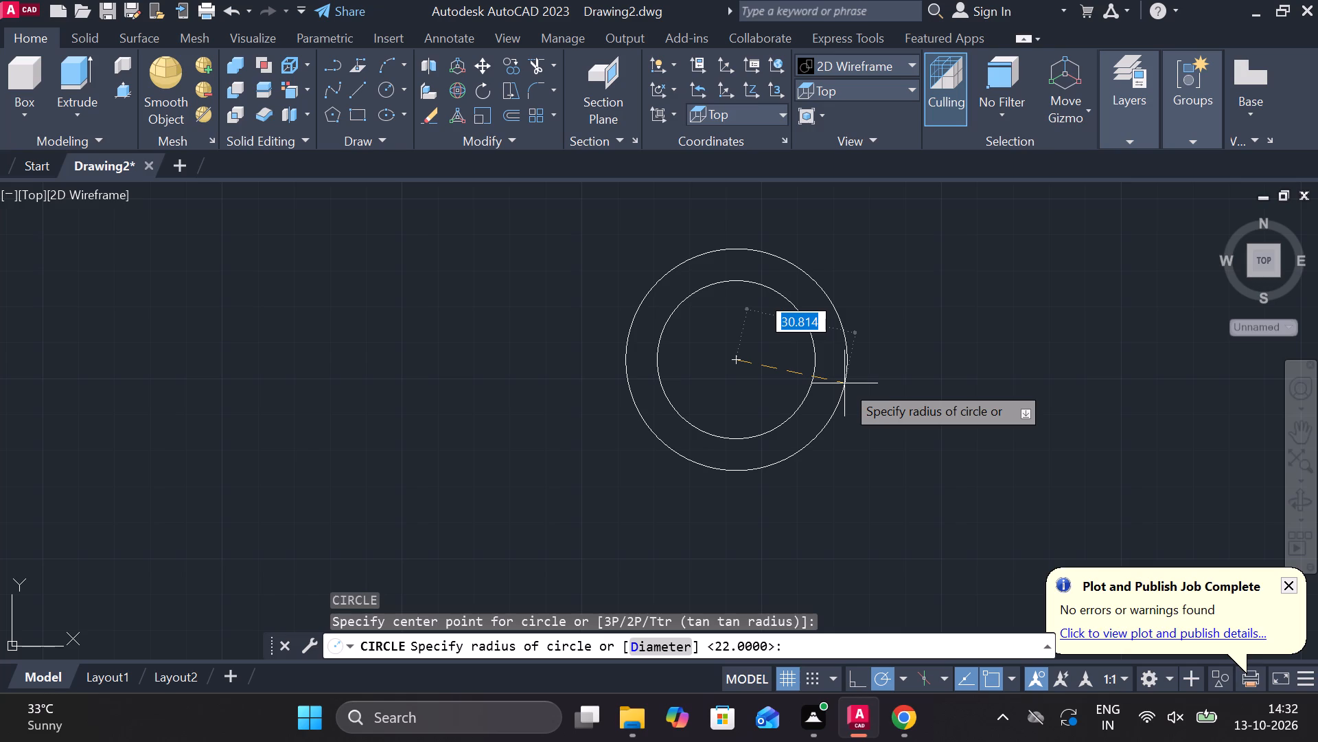
text(d 30)
key(Return)
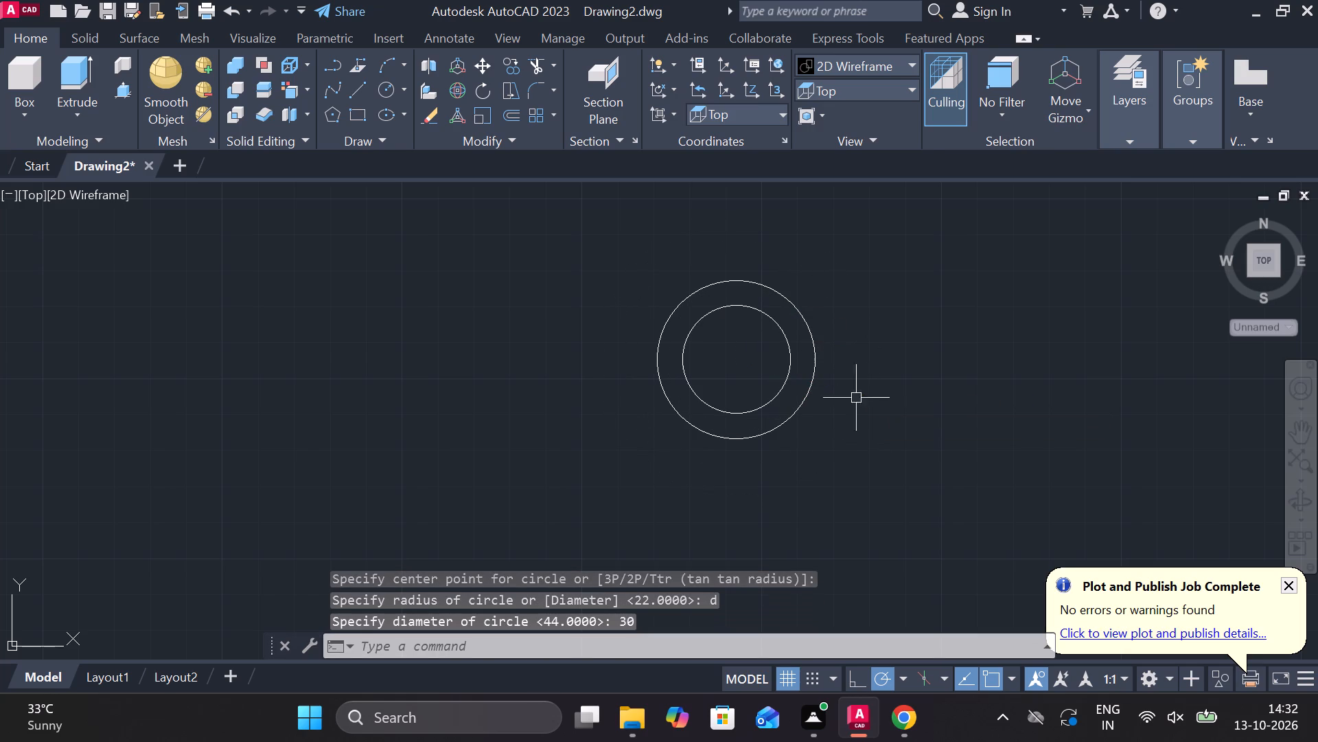
Draw a circle with a diameter of 8 centred on the top quadrant of the 30-diameter circle.
scroll(734, 330, up, 1)
text(c)
key(space)
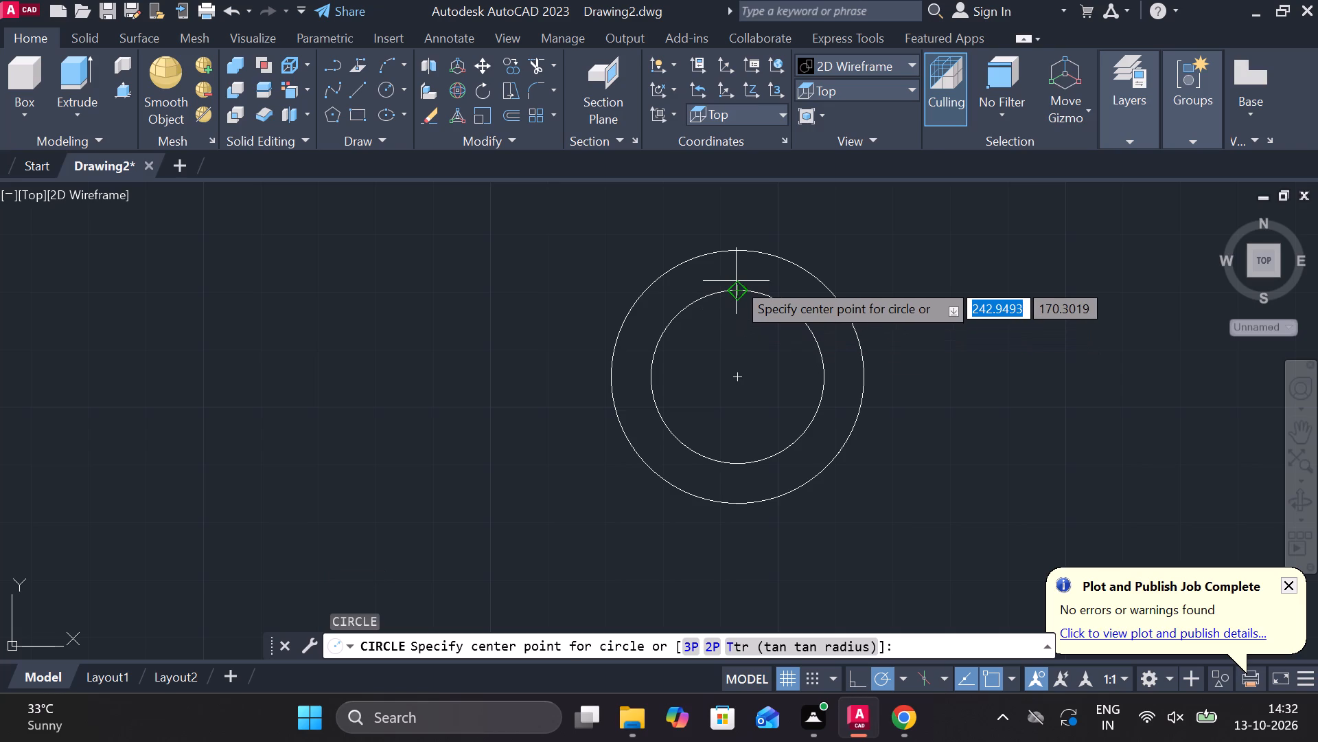
click(736, 281)
text(d 8)
key(Return)
Polar-array the 8-diameter circle around the centre of the concentric circles with 7 items.
click(758, 279)
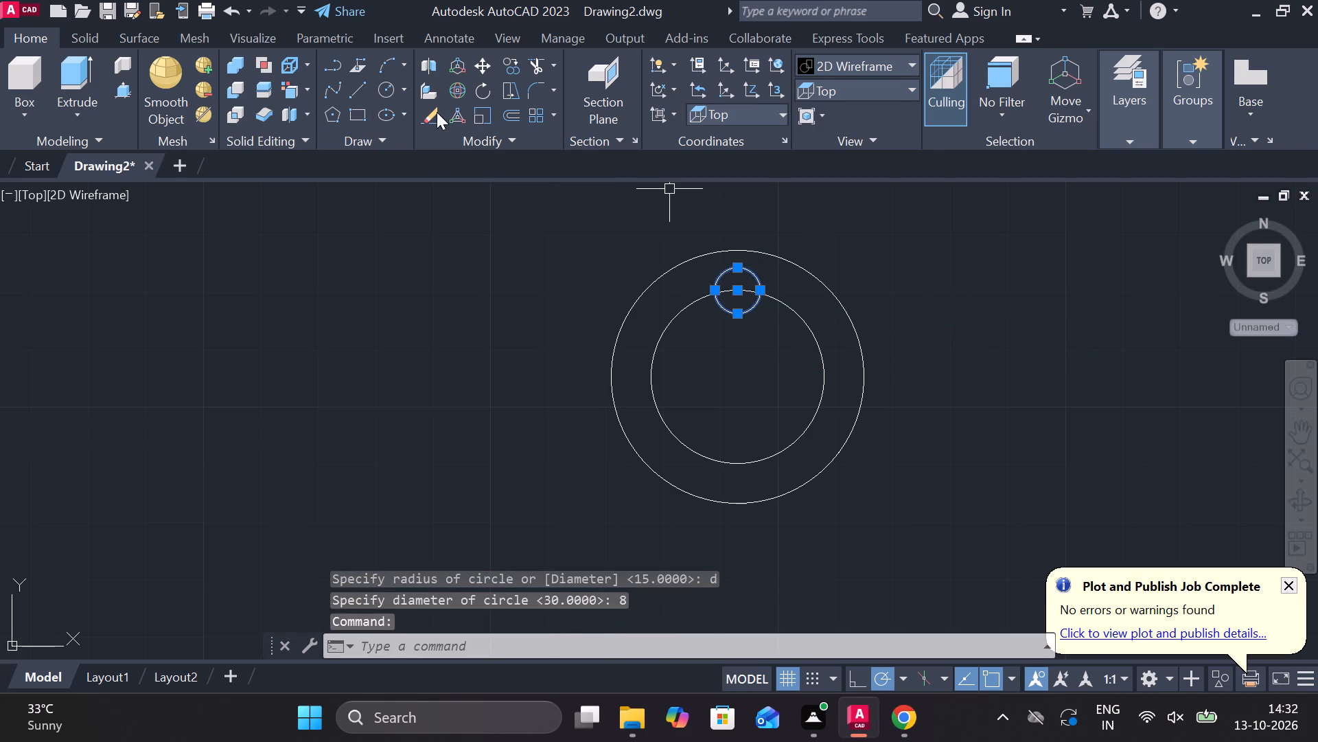
click(404, 113)
click(404, 113)
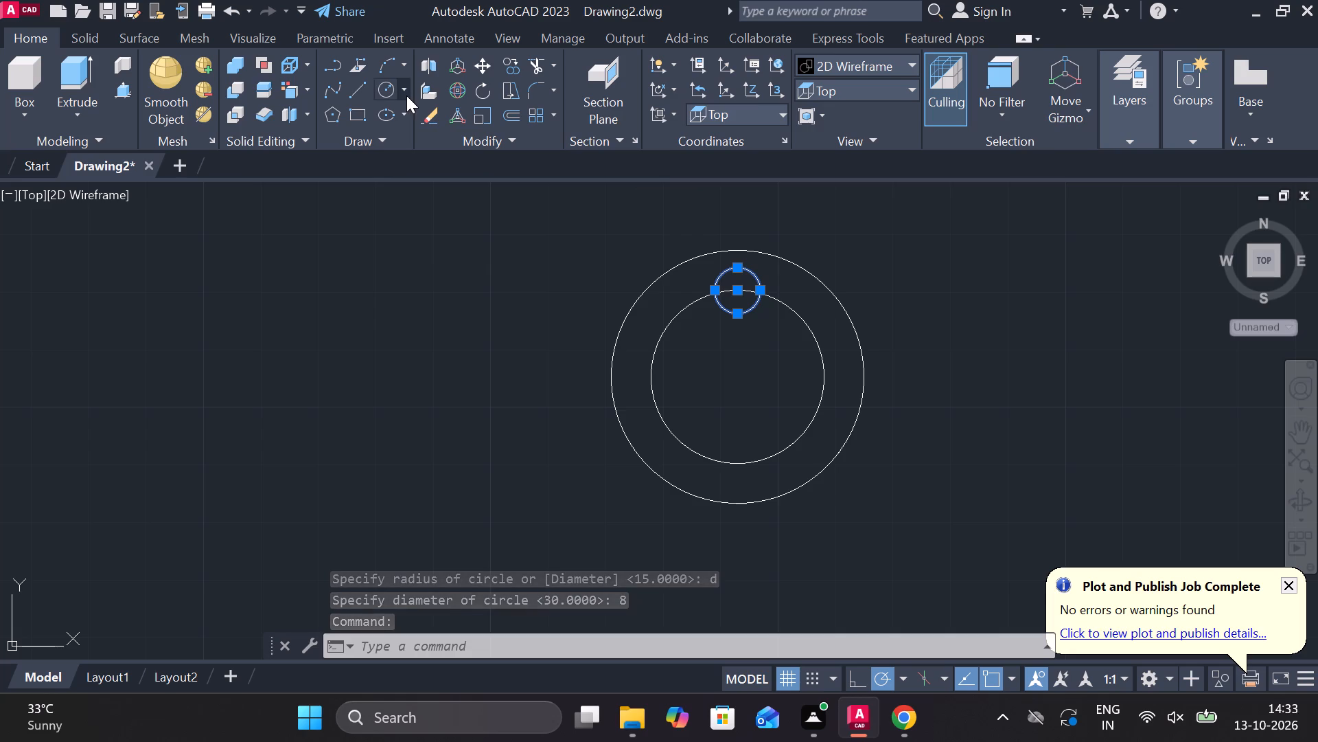
click(556, 111)
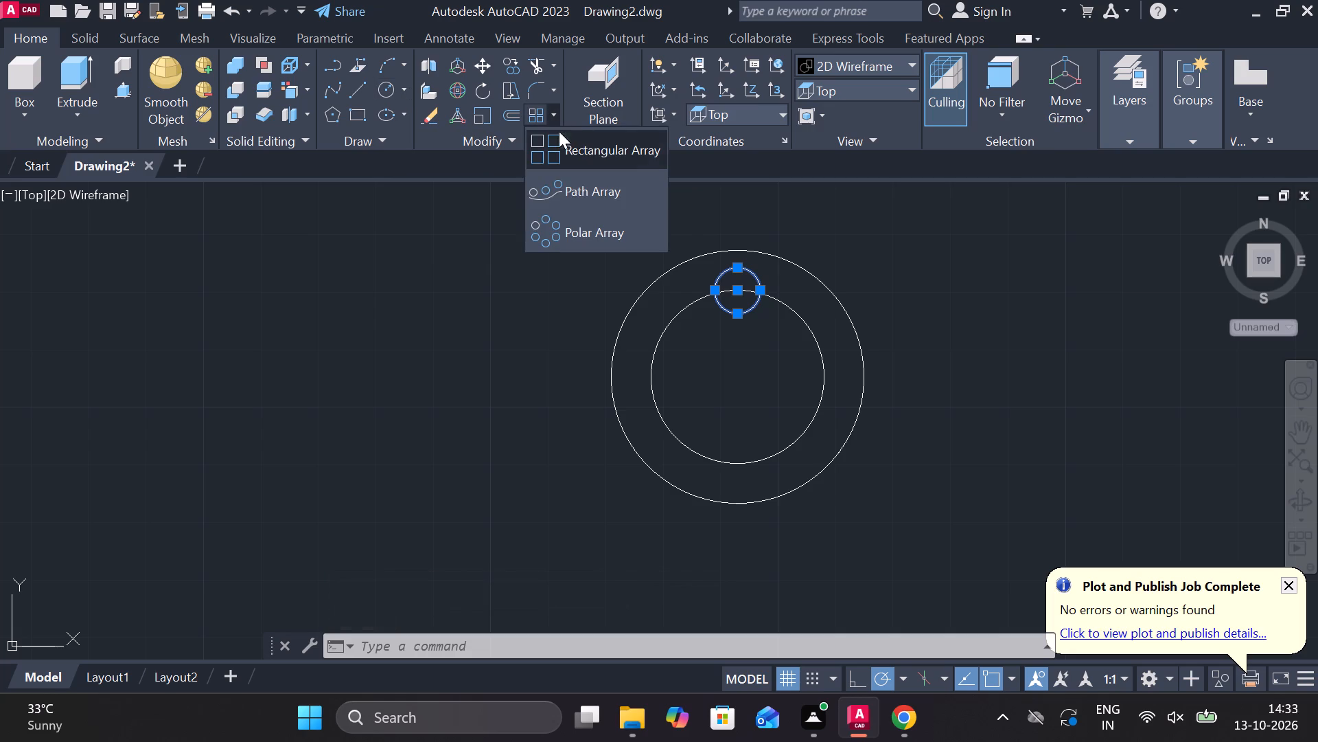
click(561, 223)
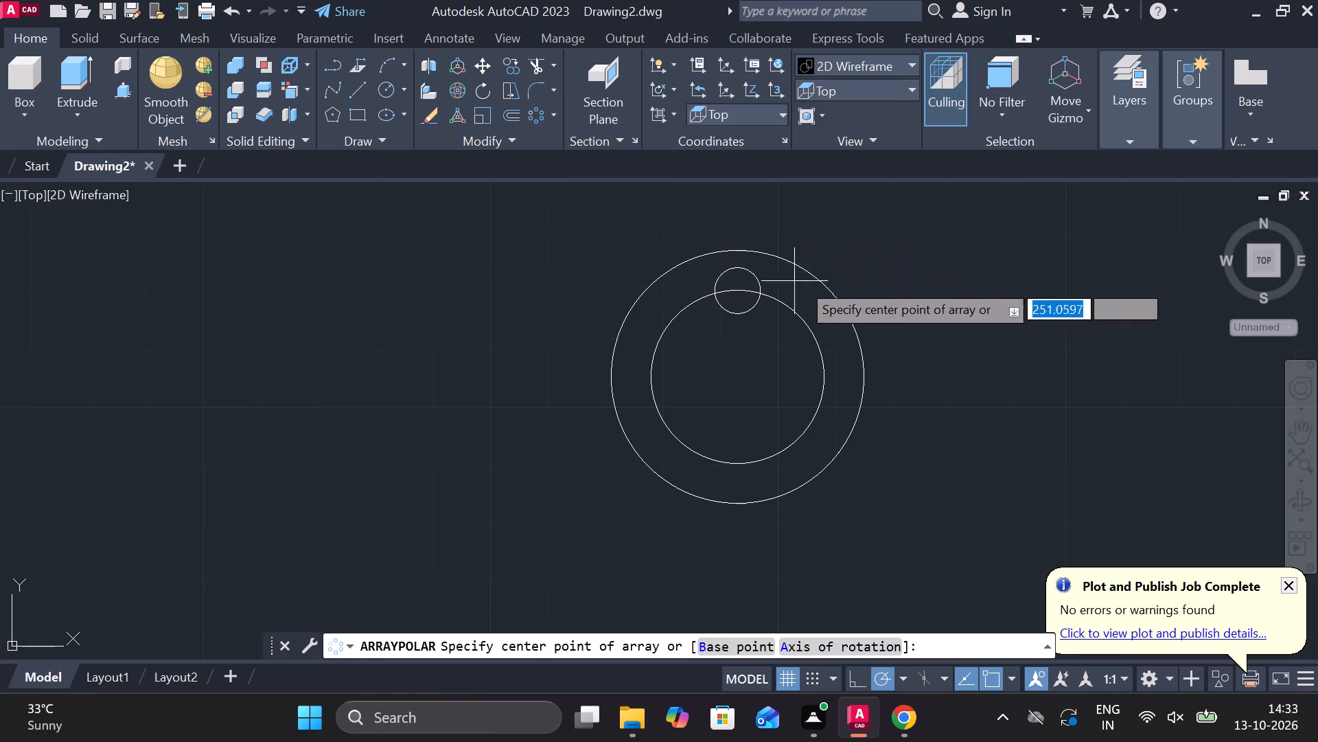
click(741, 367)
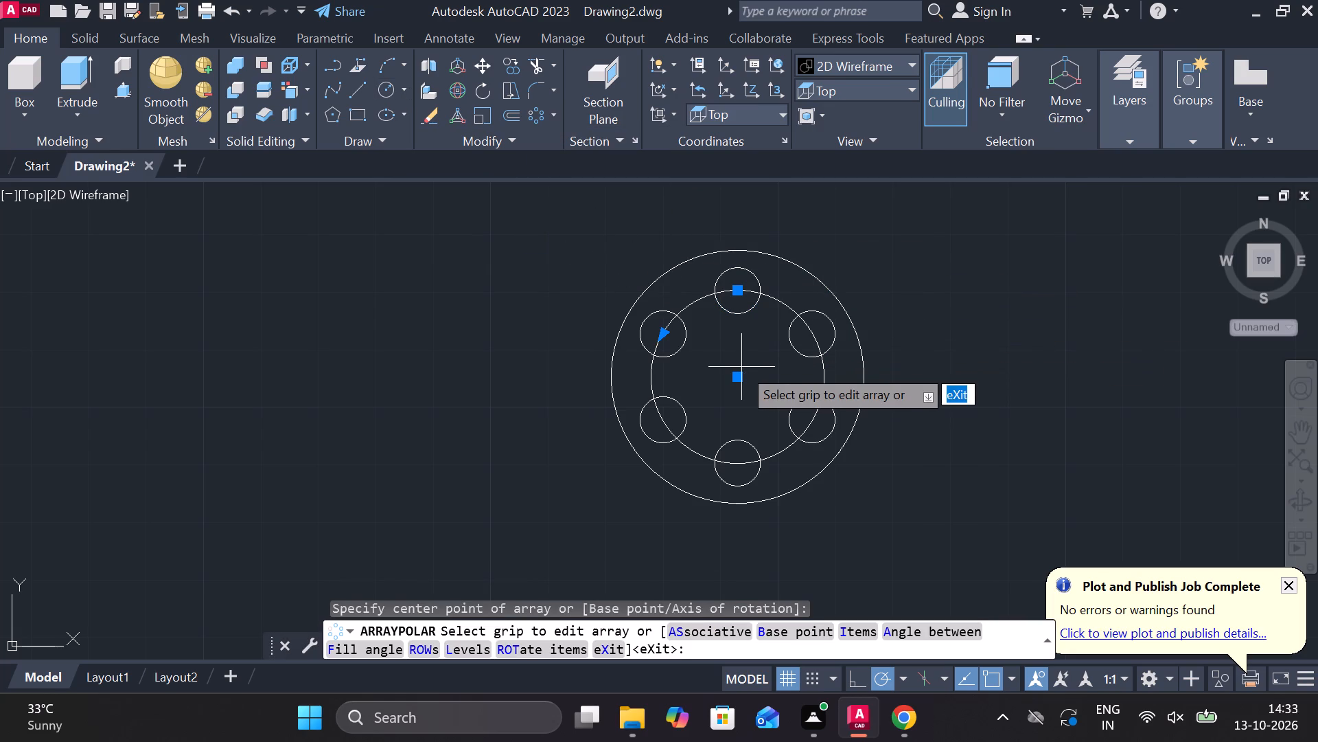
click(235, 64)
key(7)
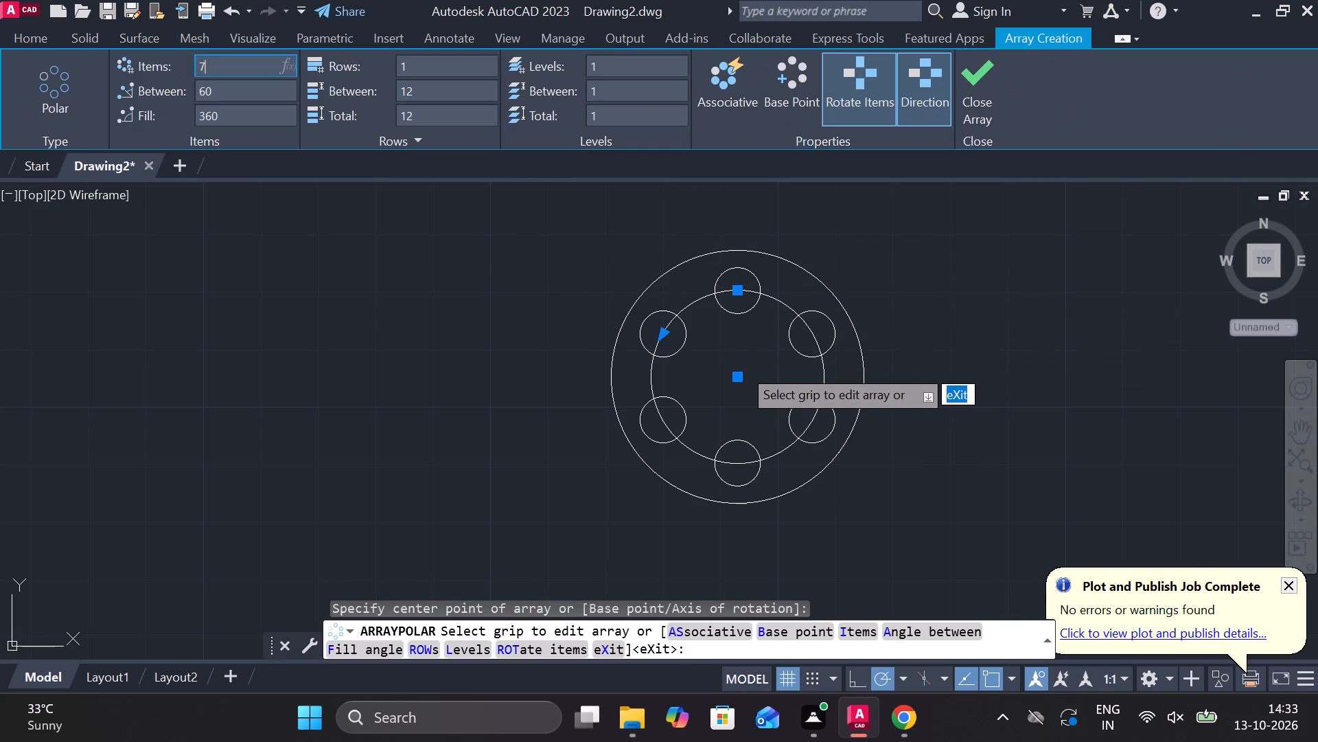
key(Return)
click(971, 87)
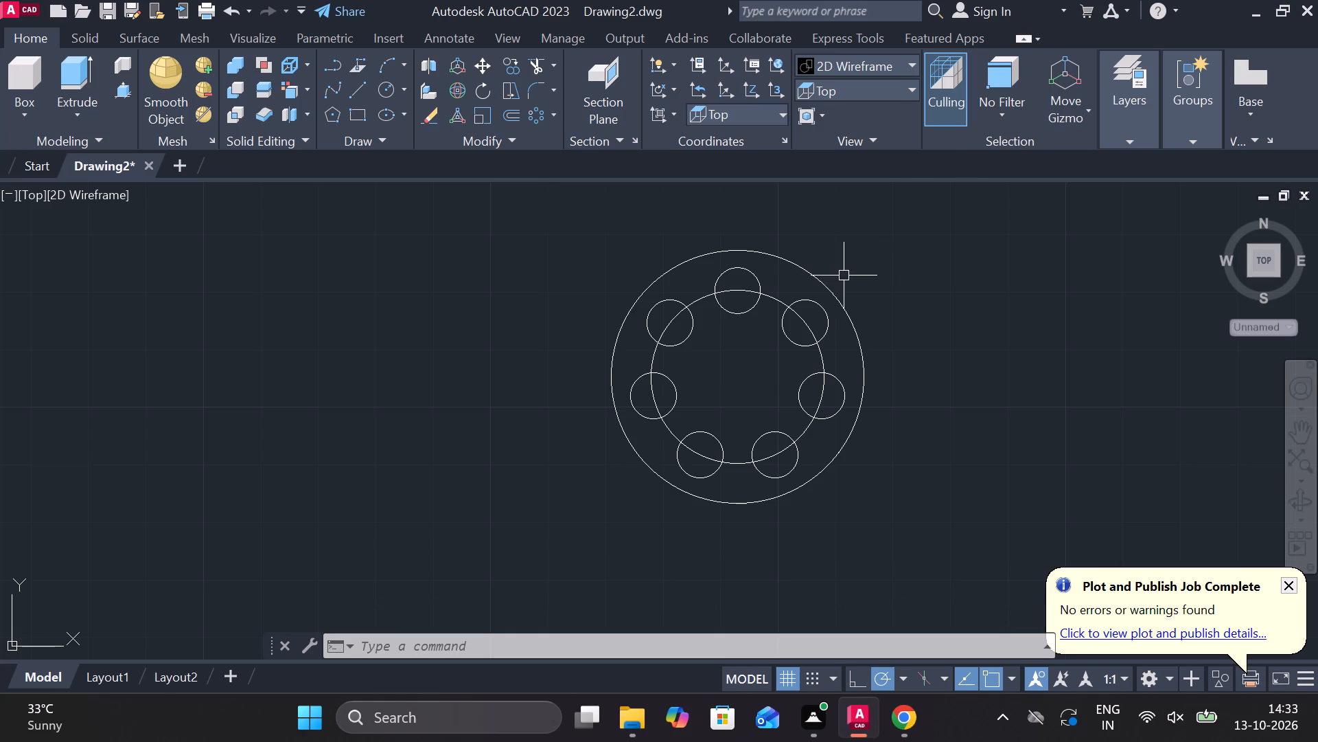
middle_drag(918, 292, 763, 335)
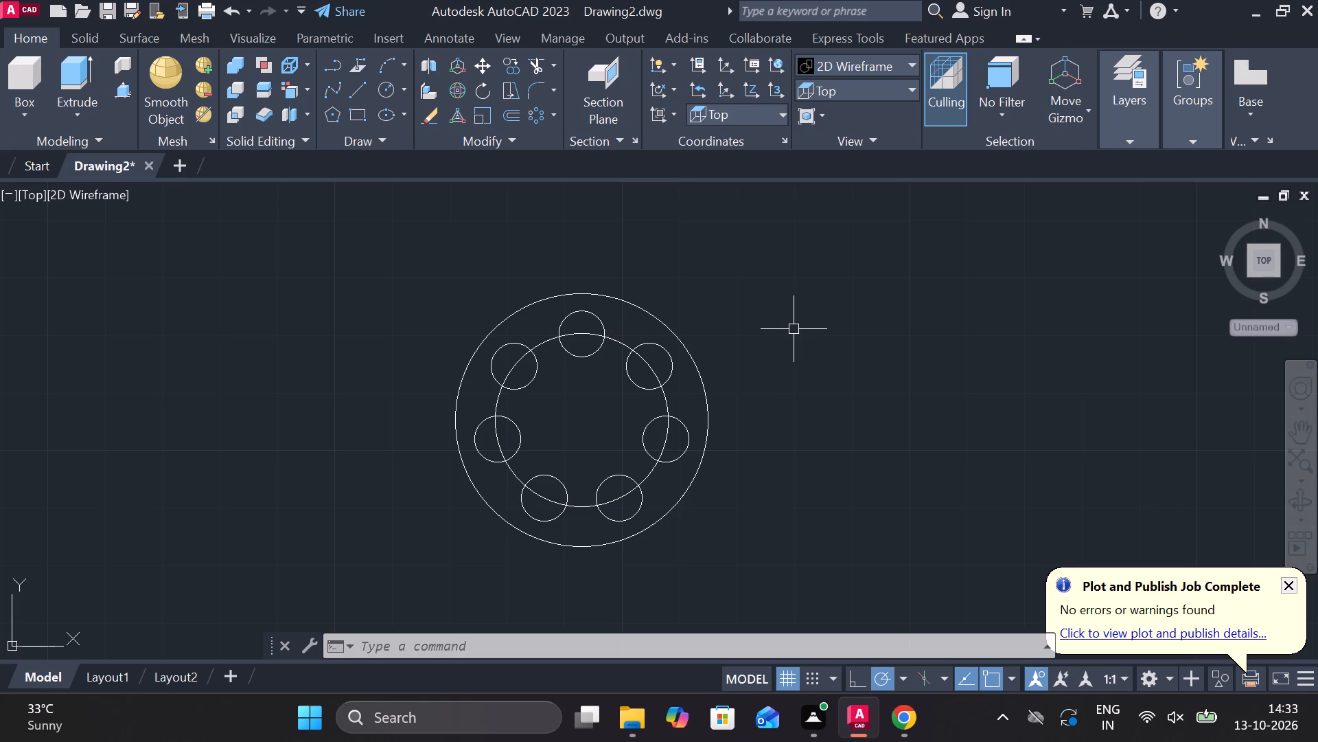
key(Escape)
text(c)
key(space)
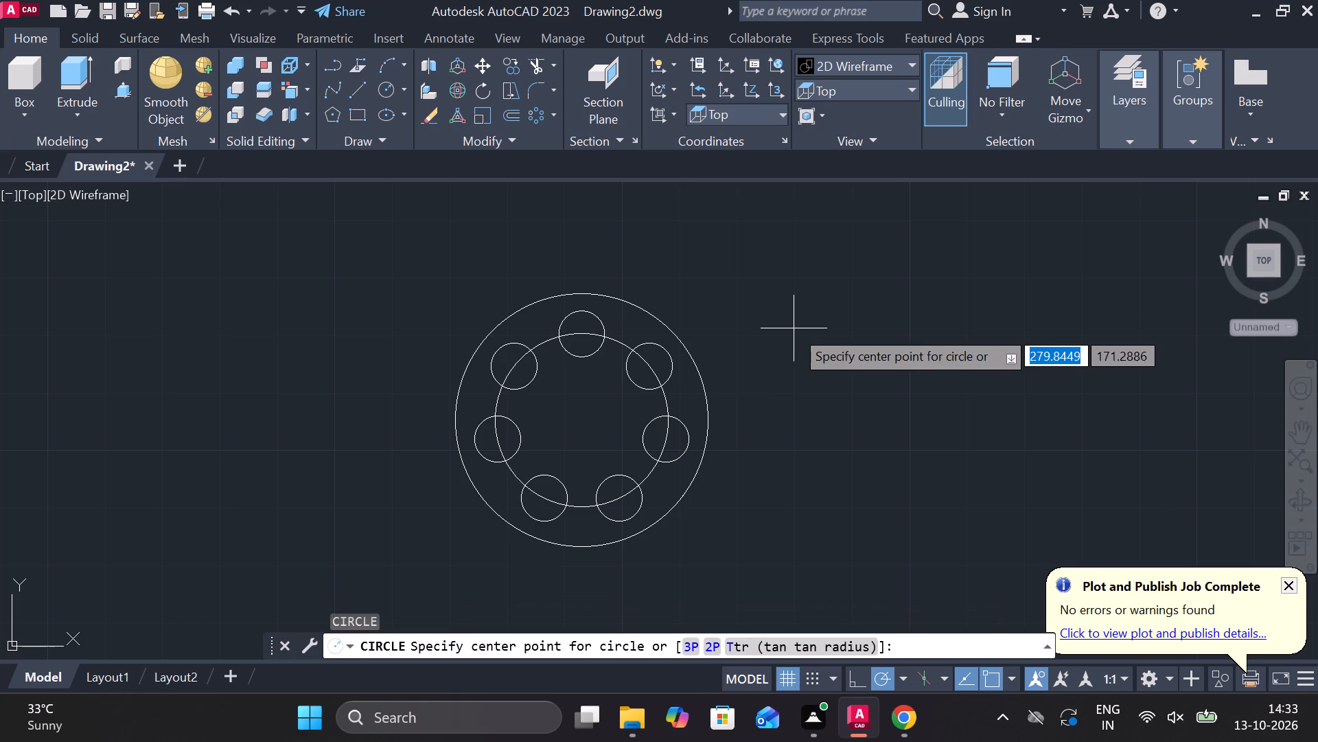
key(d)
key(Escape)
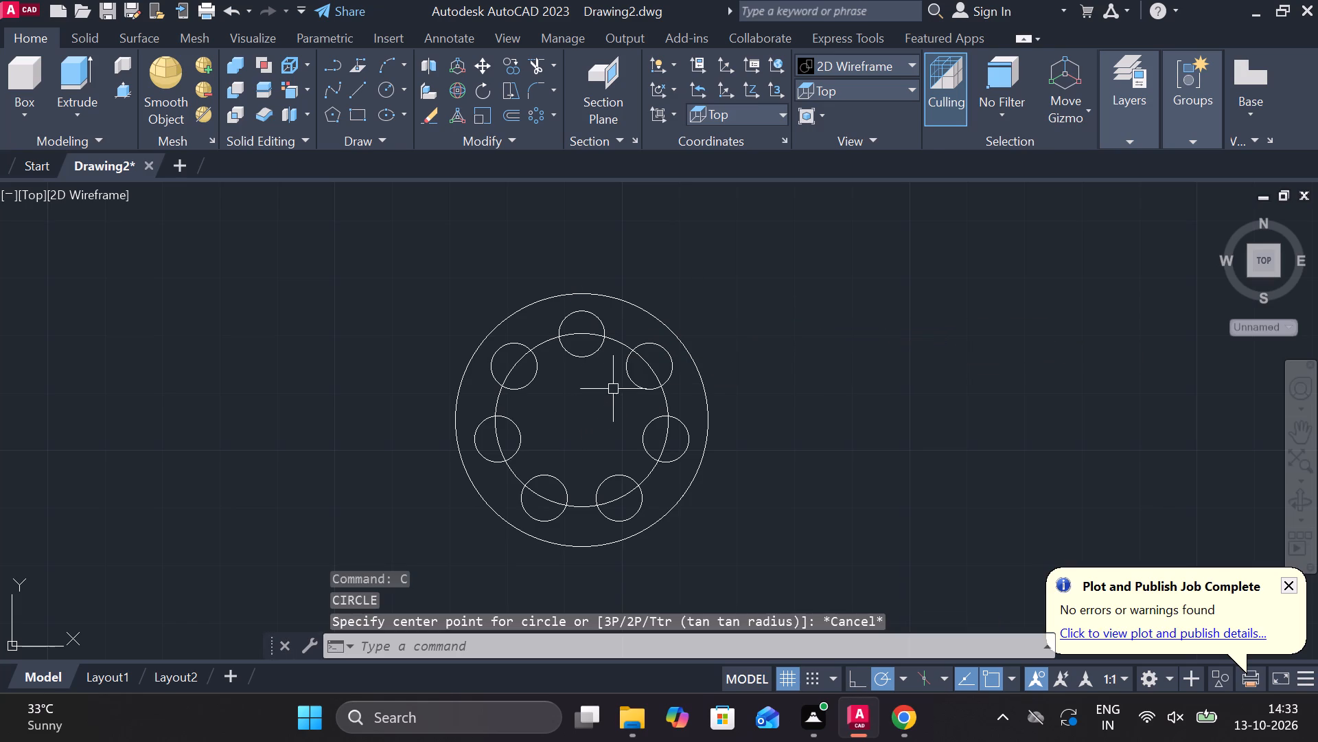
Draw a circle with a diameter of 130 at the centre of the concentric circles.
text(c)
key(space)
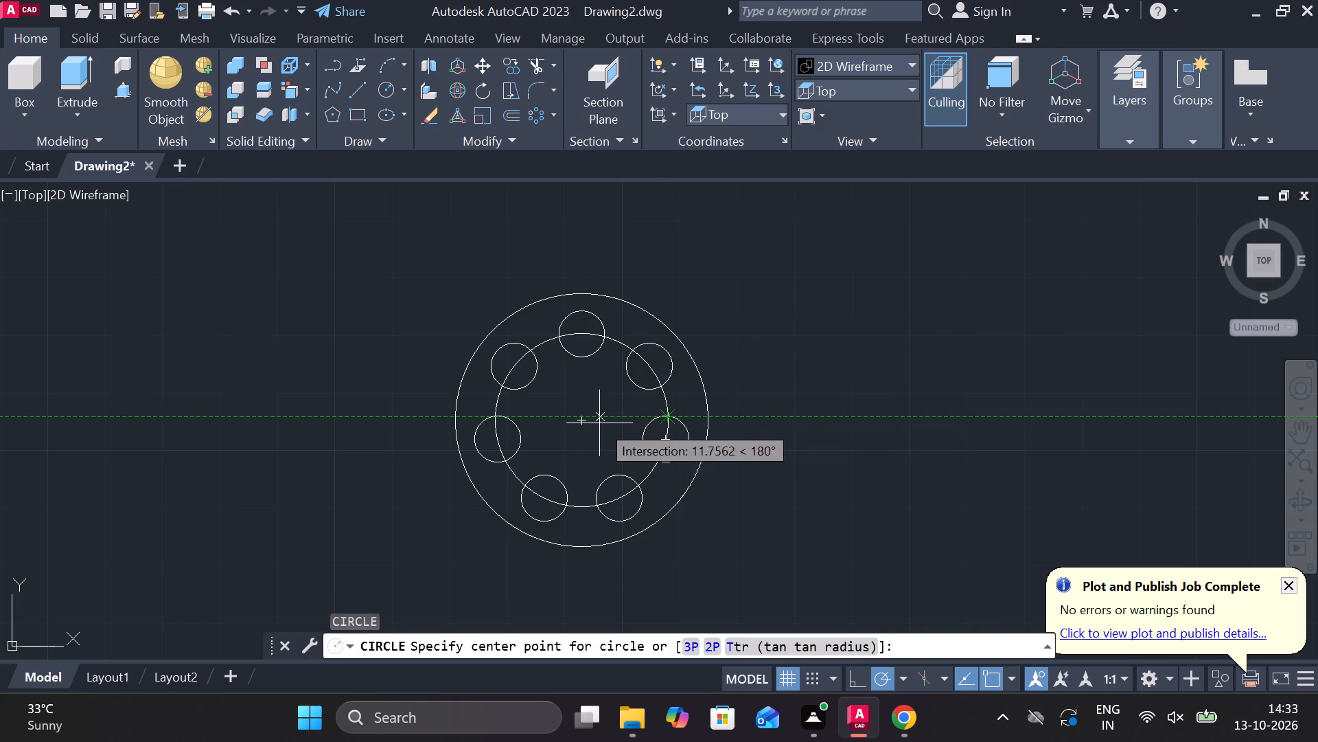
click(586, 423)
text(d)
key(space)
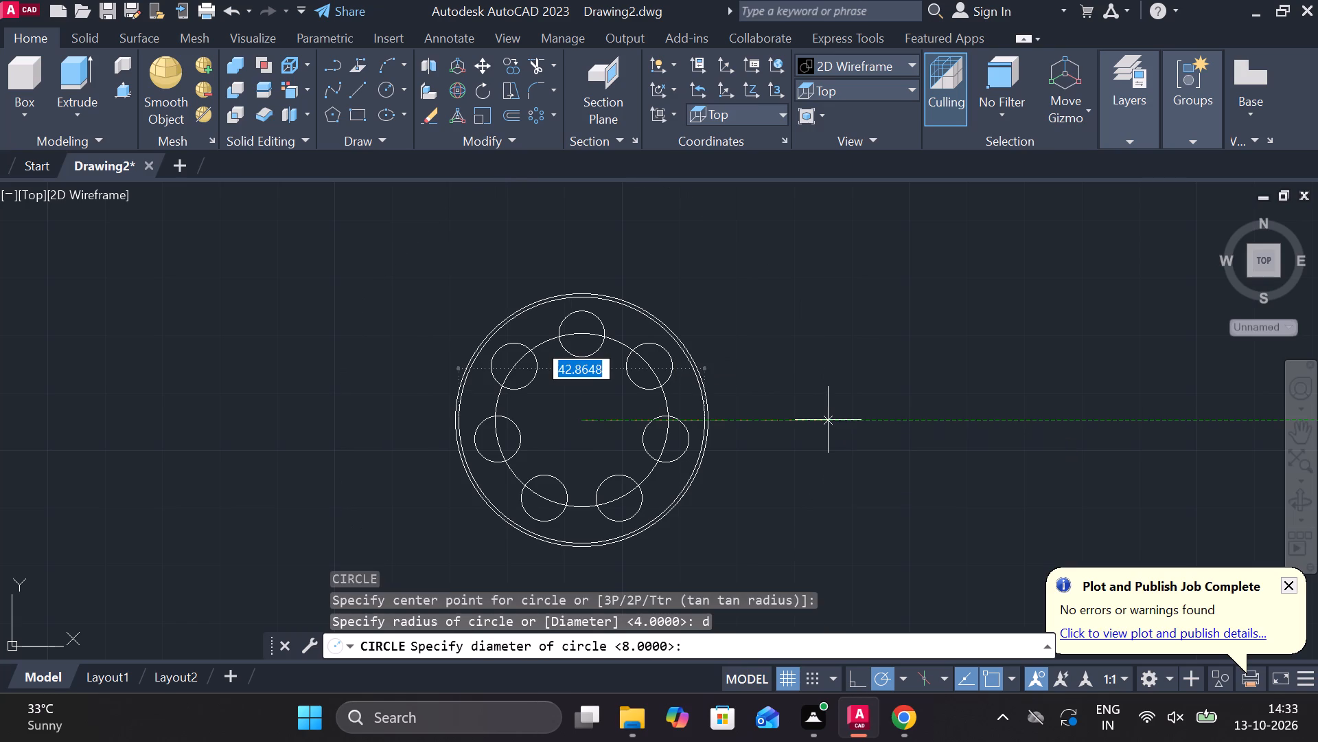
text(130)
key(Return)
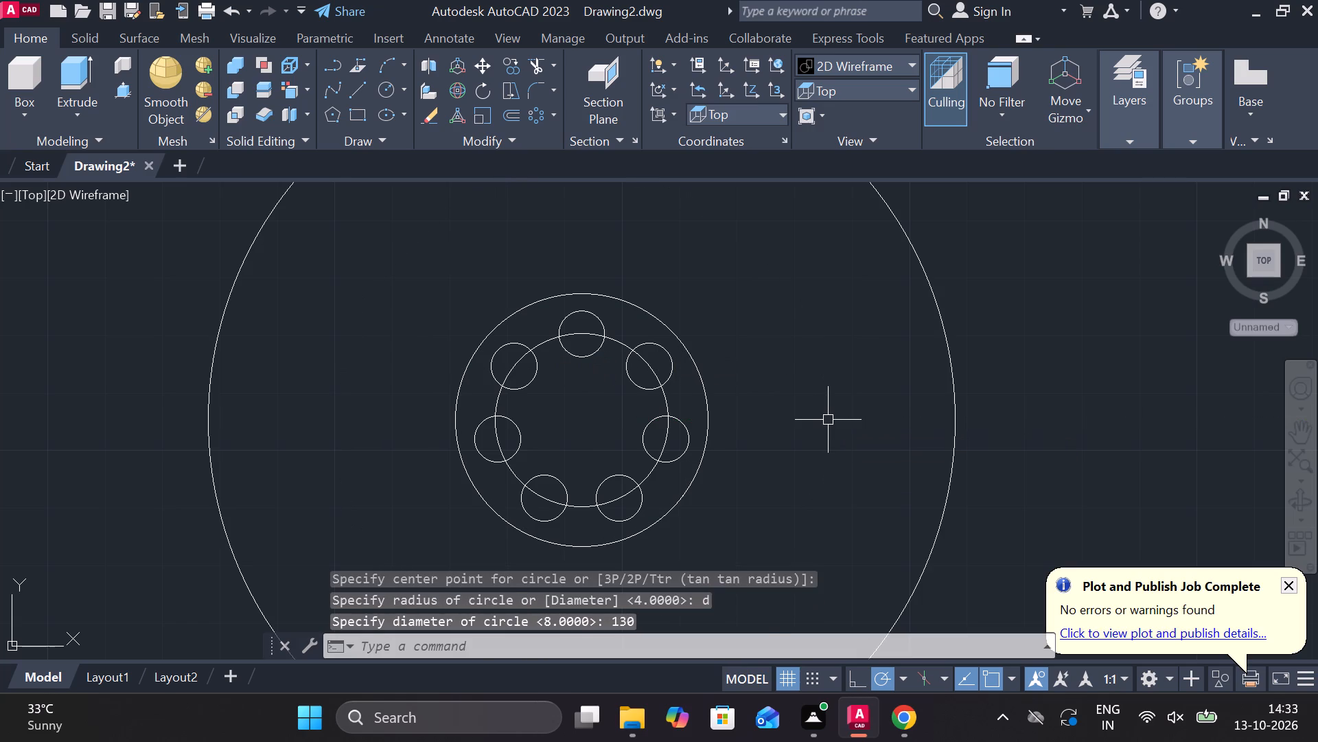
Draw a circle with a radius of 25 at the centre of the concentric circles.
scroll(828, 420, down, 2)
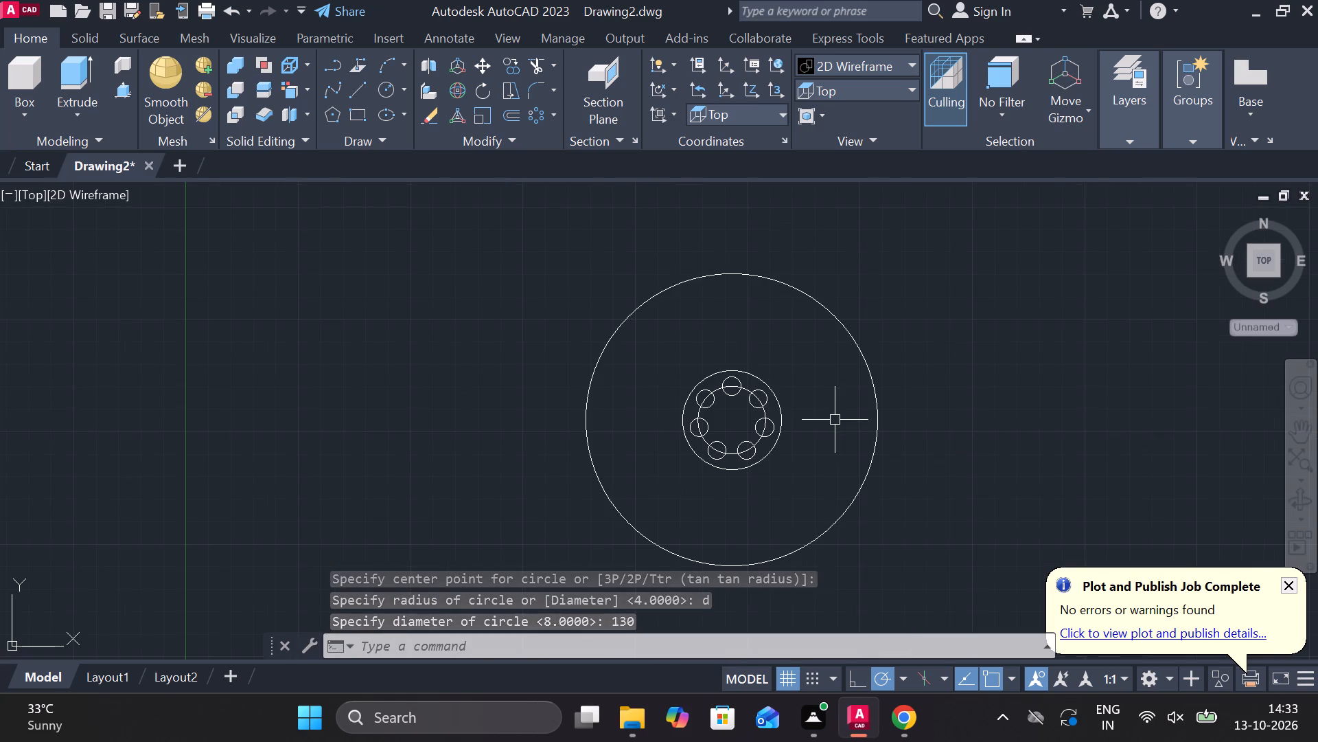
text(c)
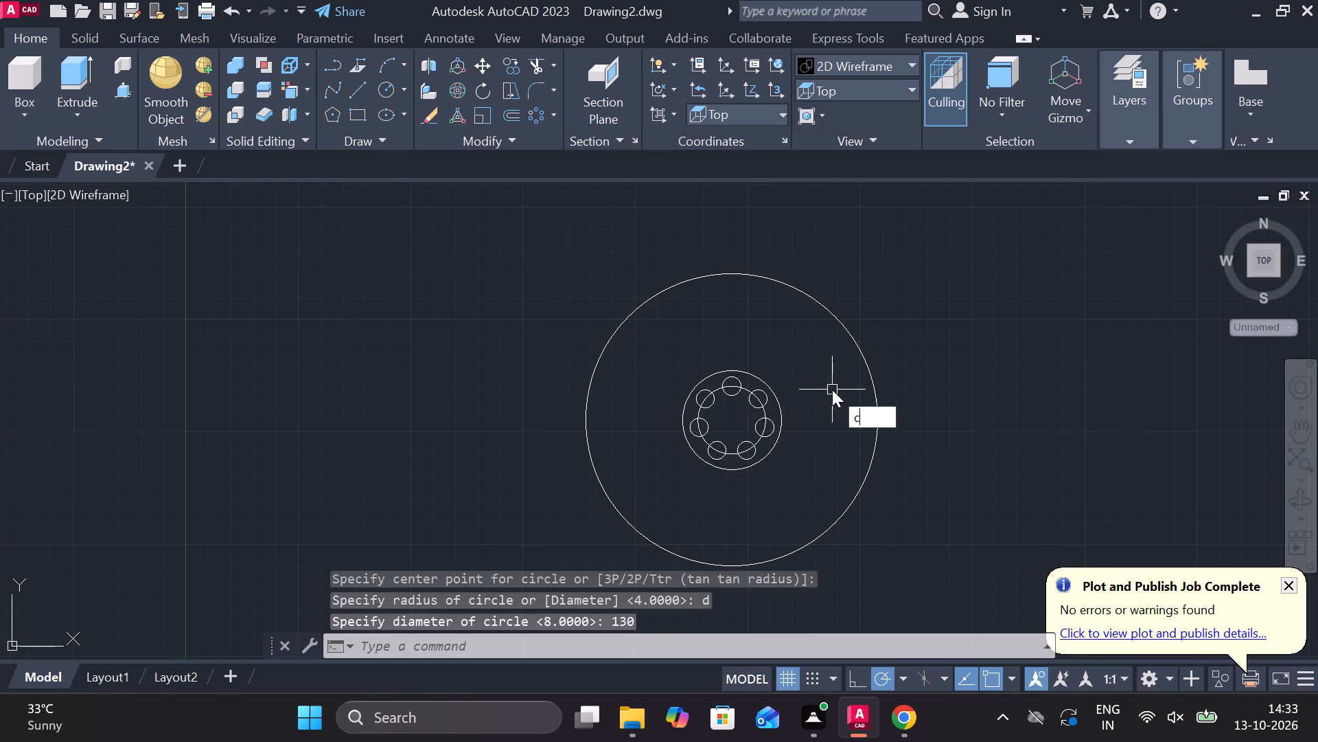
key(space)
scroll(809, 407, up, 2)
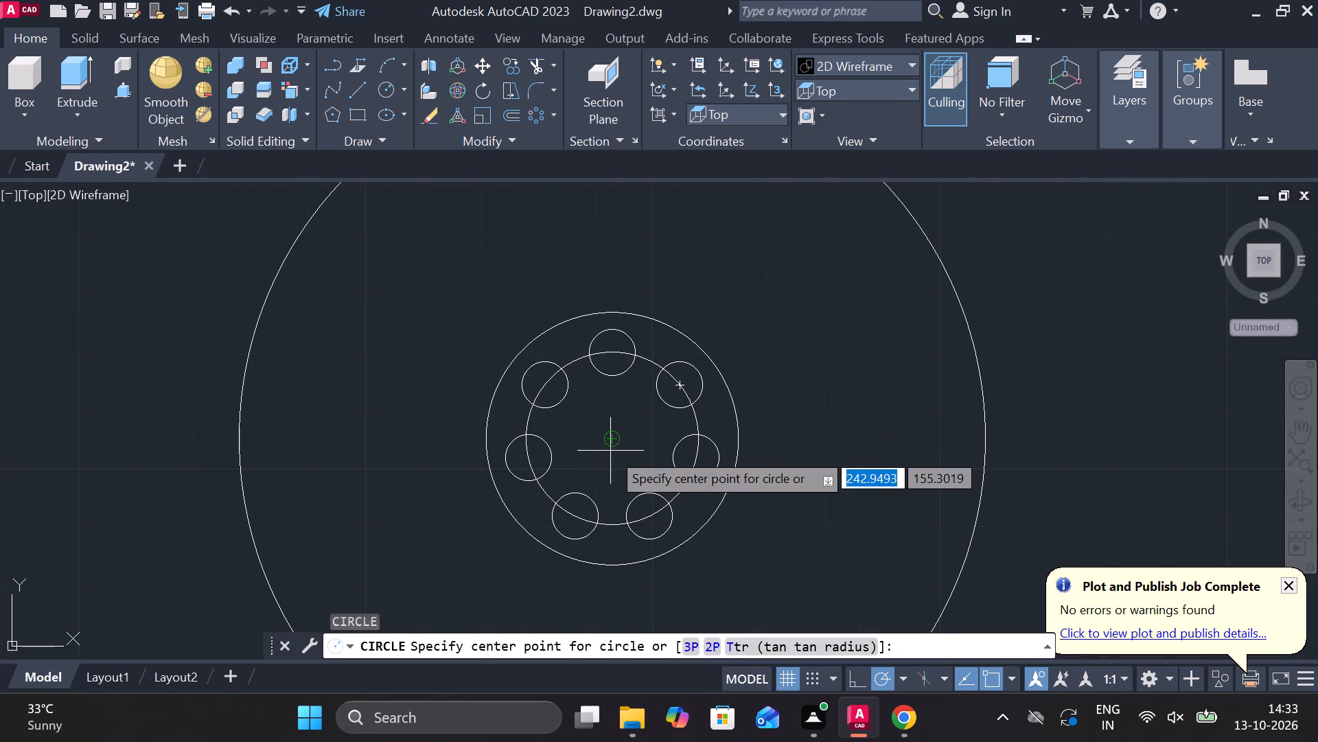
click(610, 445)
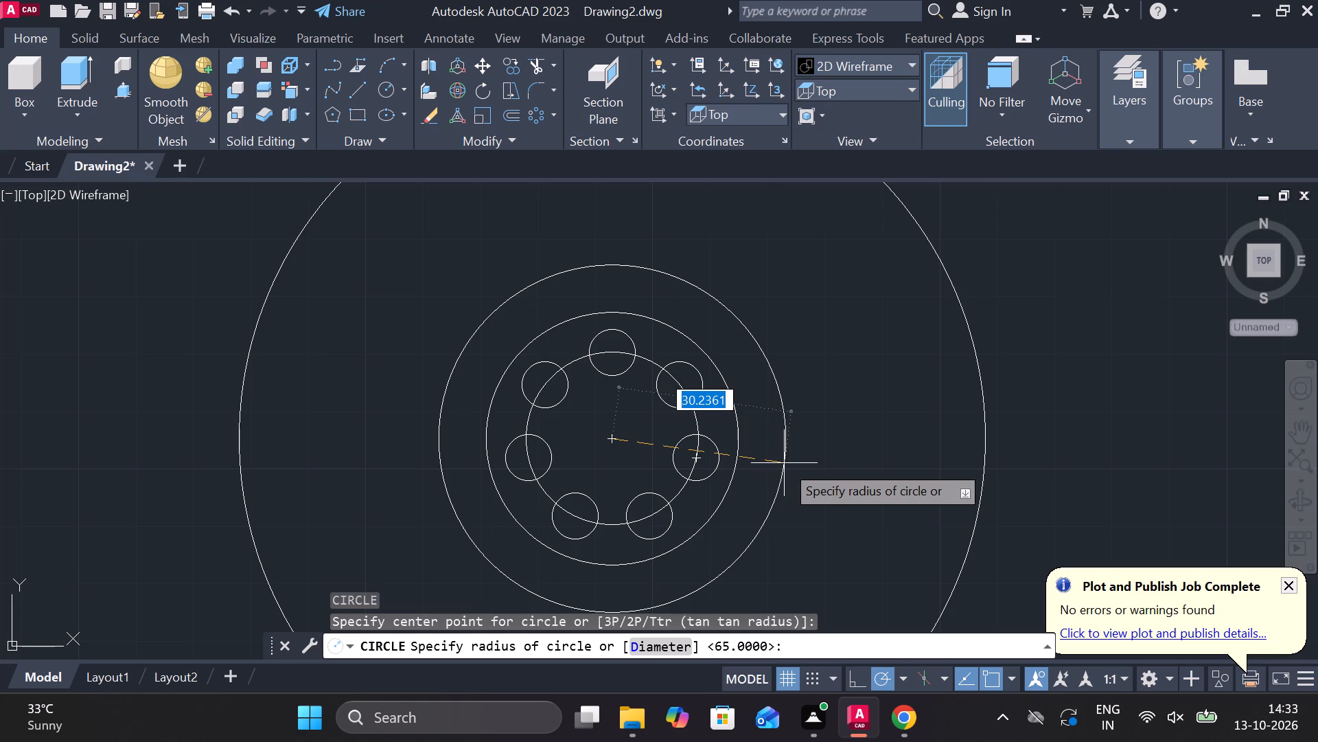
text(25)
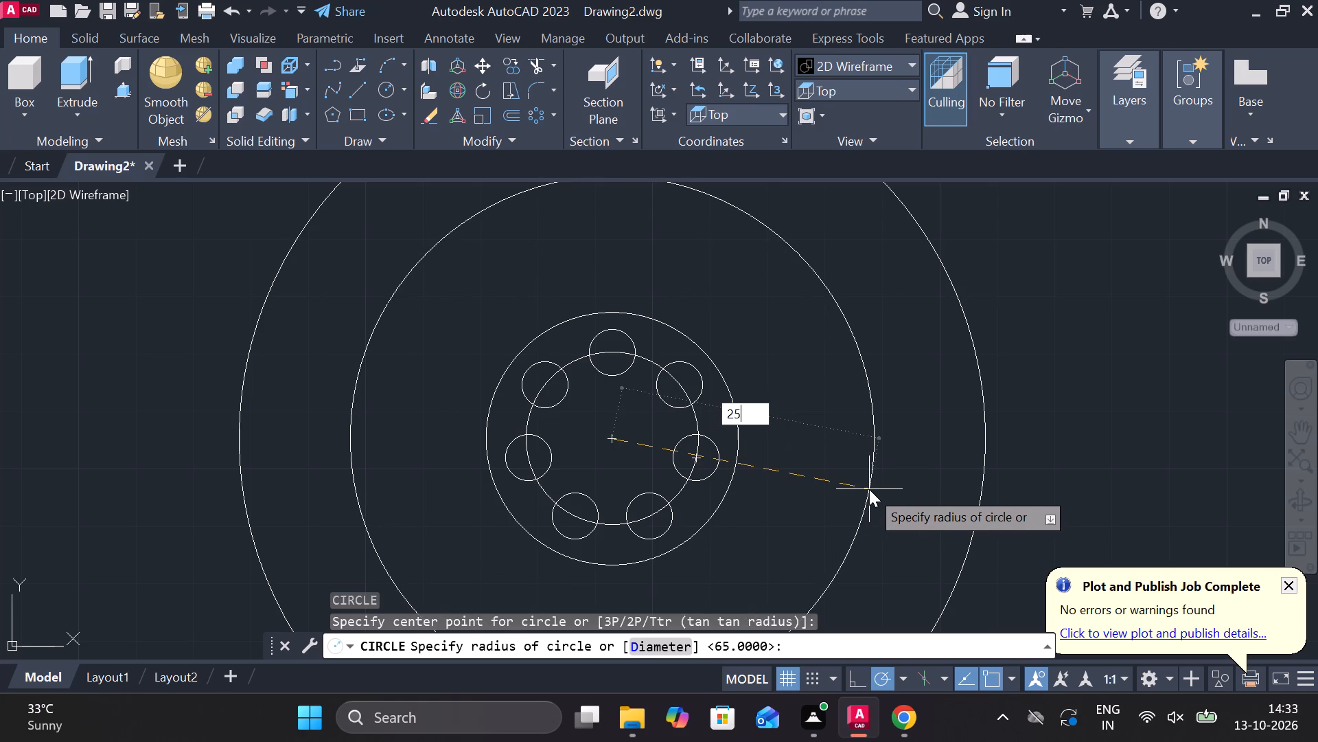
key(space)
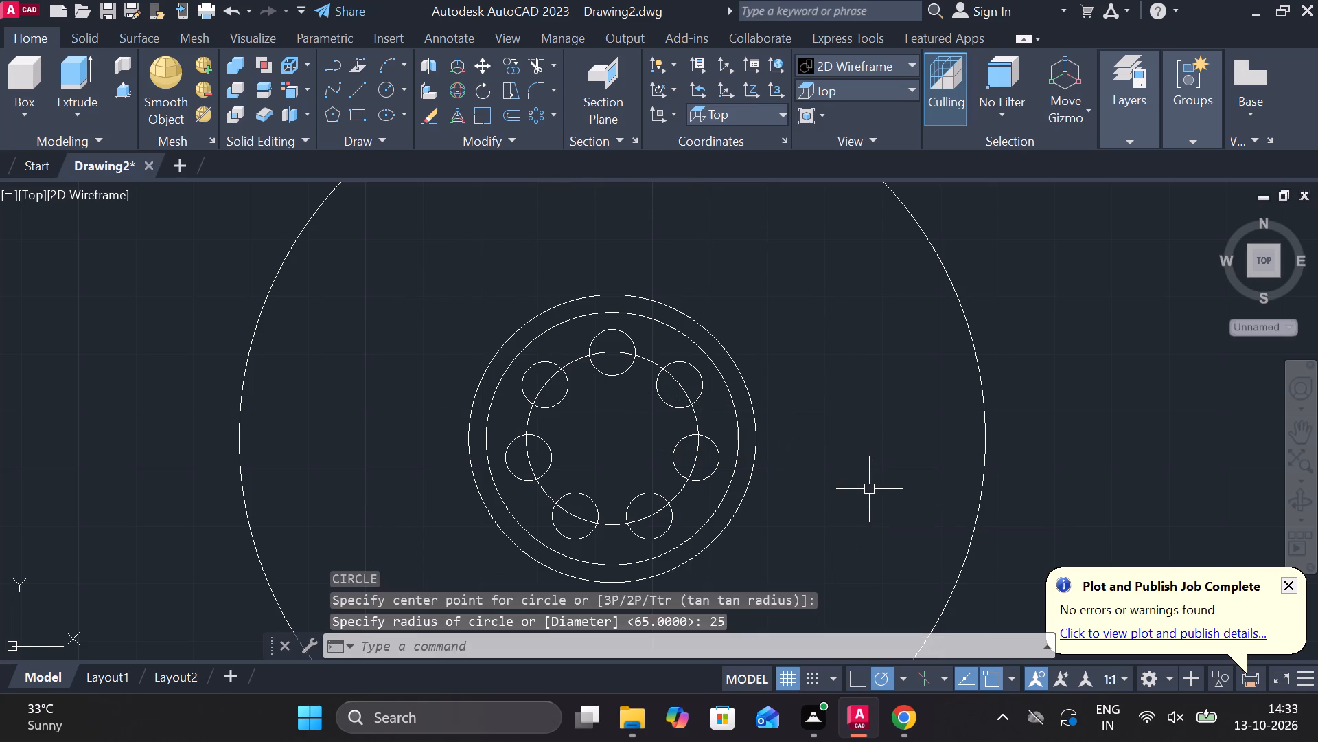
Draw a horizontal line 110 long from the centre of the concentric circles toward the left.
key(l)
key(Return)
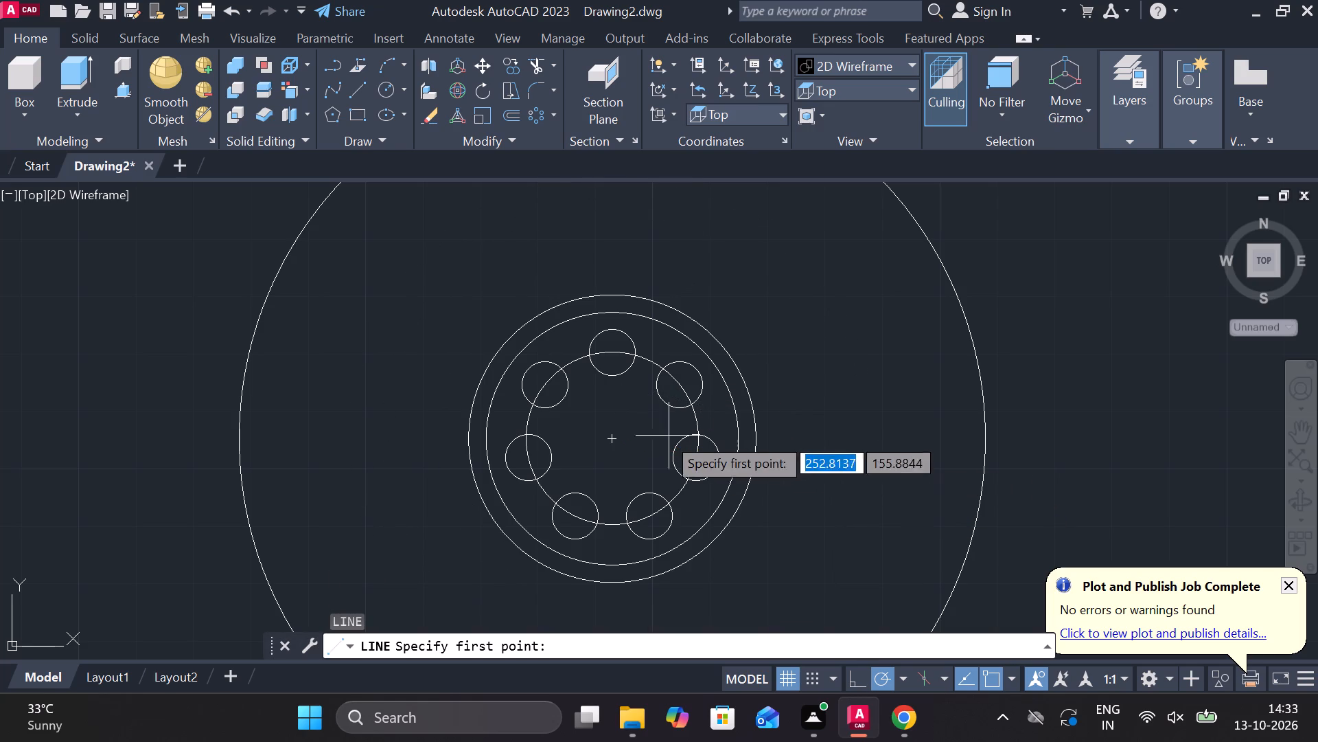
click(608, 443)
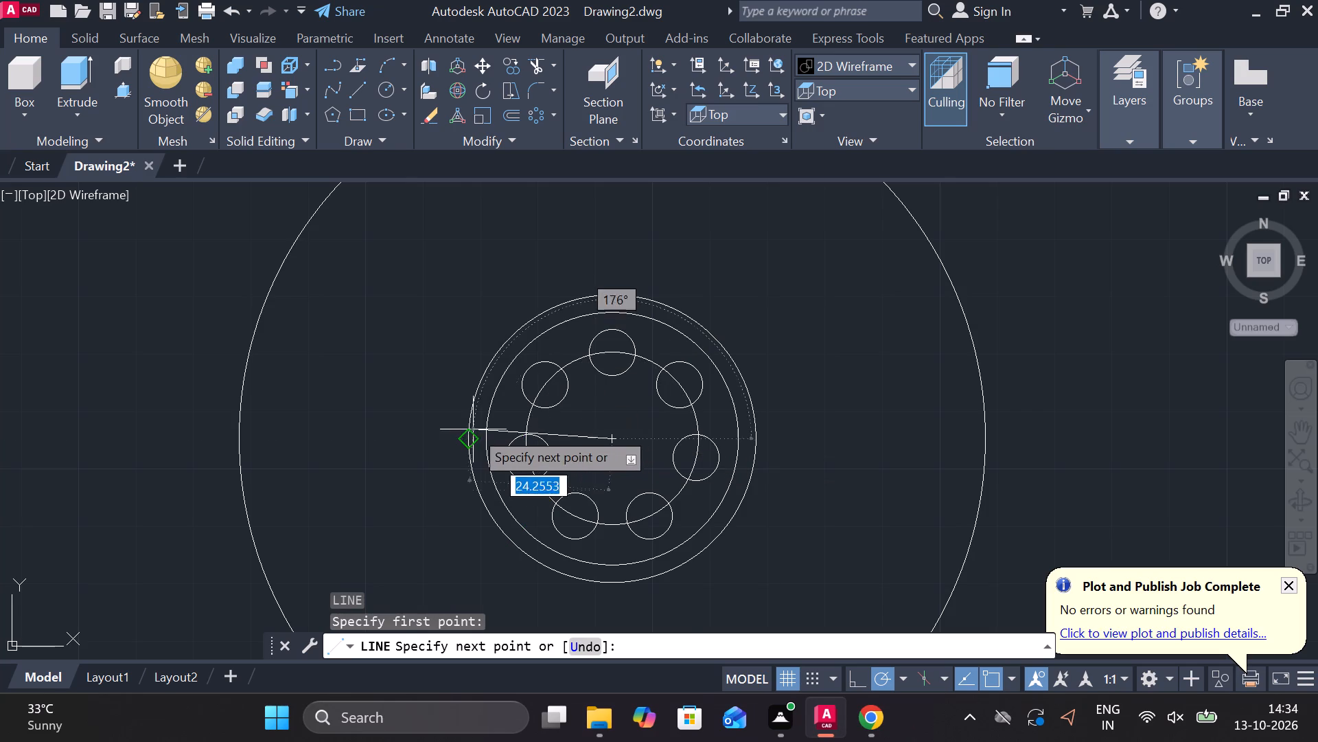
scroll(473, 429, down, 1)
middle_drag(330, 423, 432, 428)
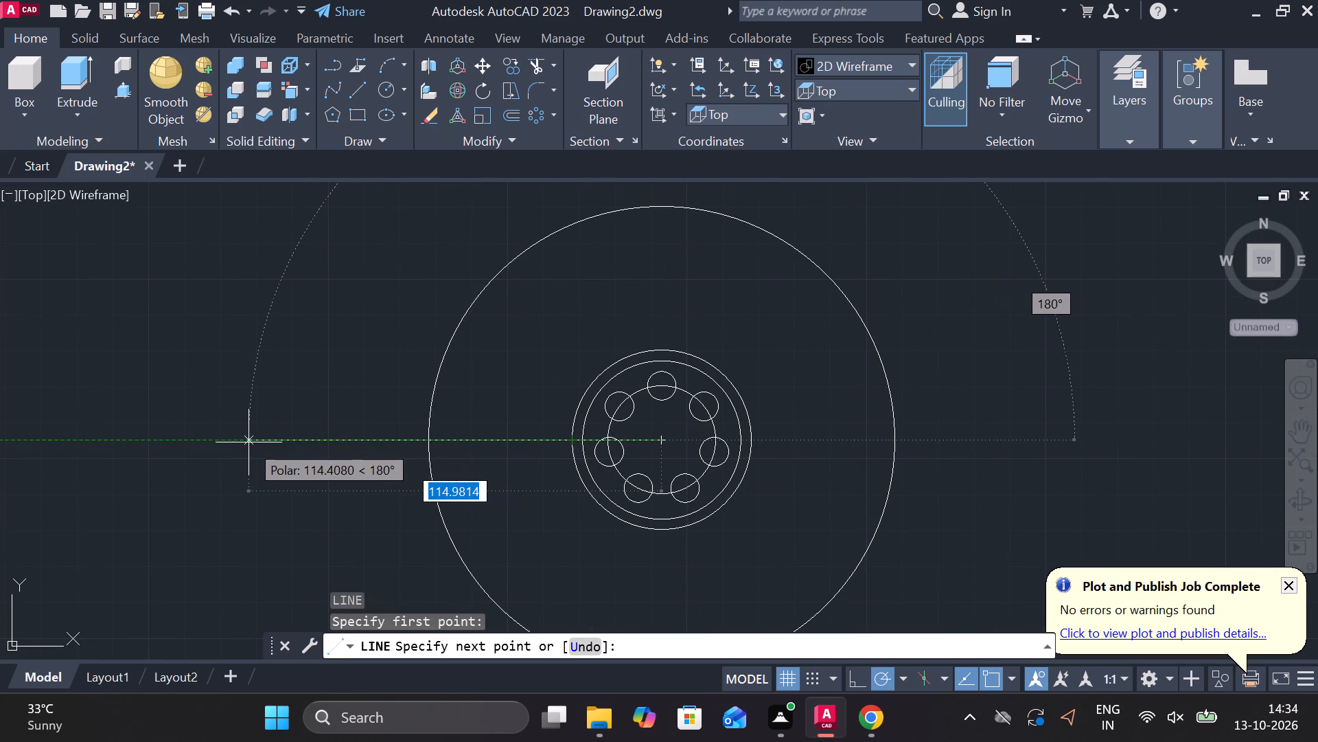
text(110)
key(Return)
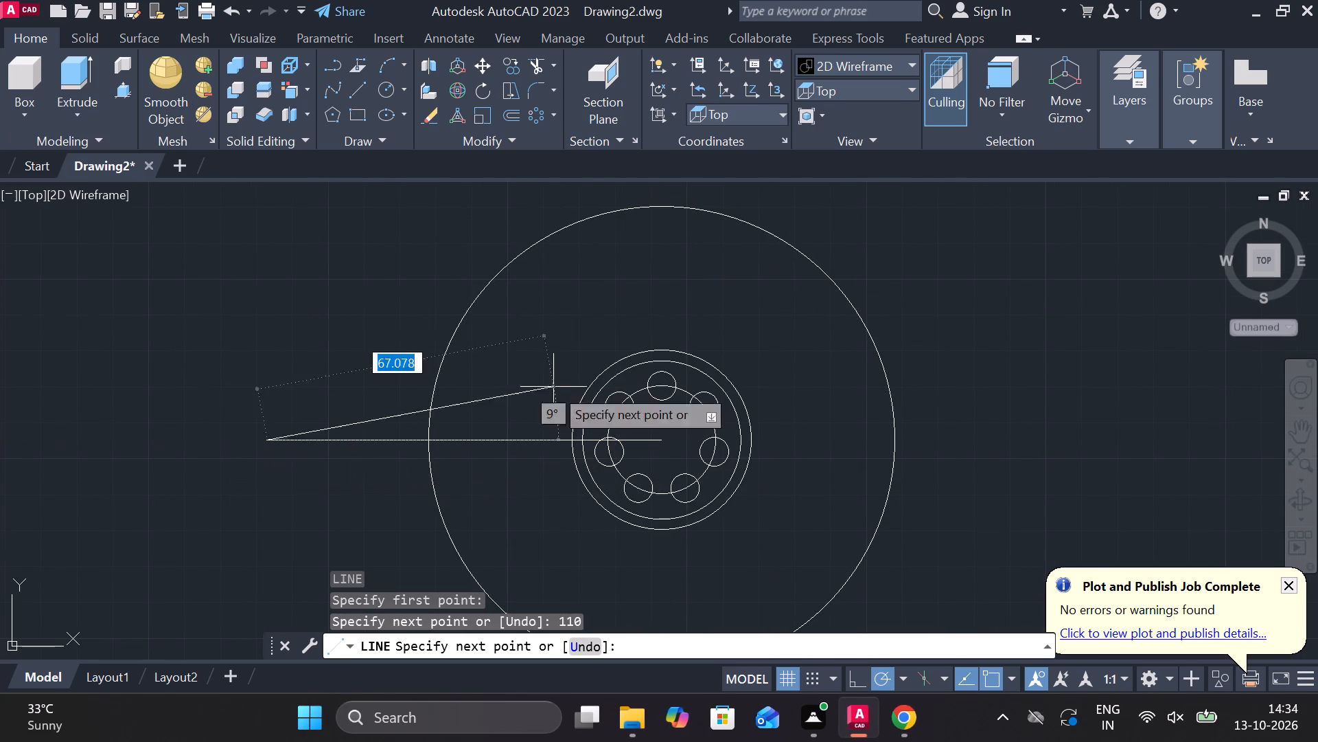
key(Escape)
Offset the horizontal centre line by 10 to both sides, above and below.
click(570, 441)
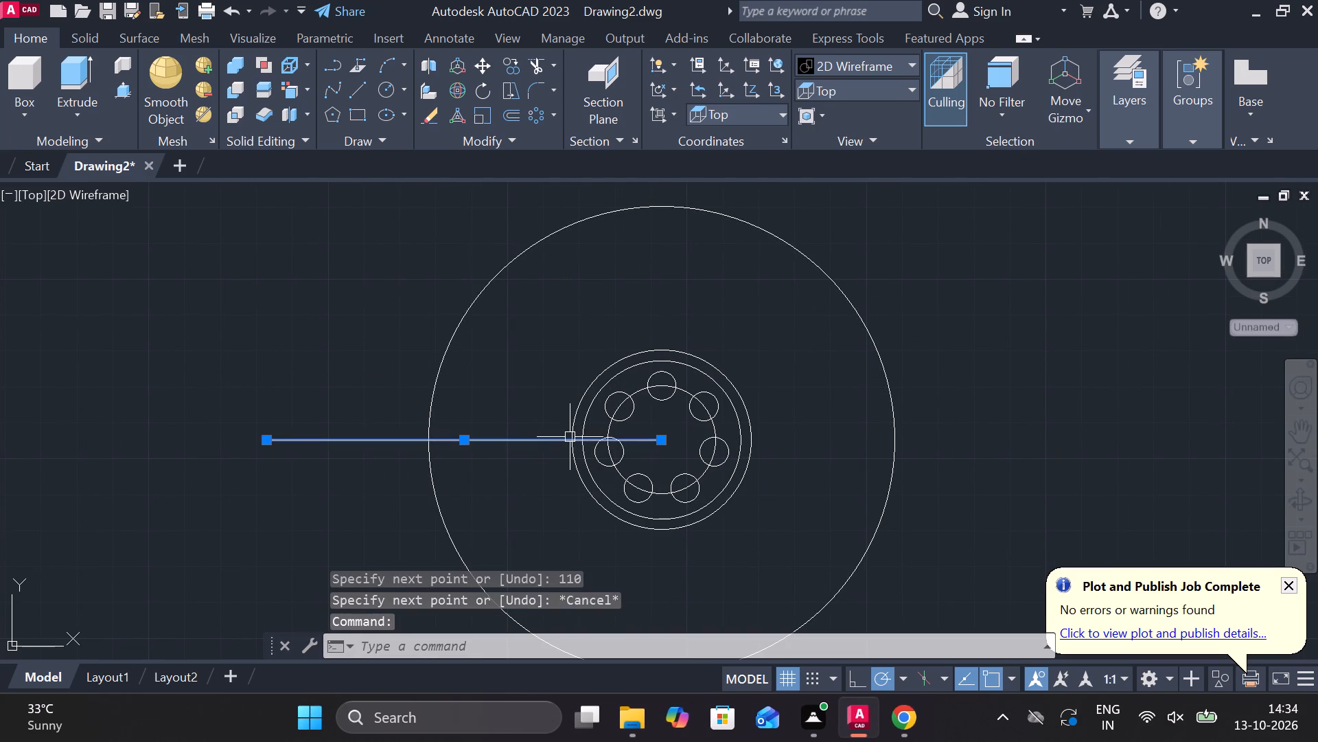
key(o)
key(Return)
key(Return)
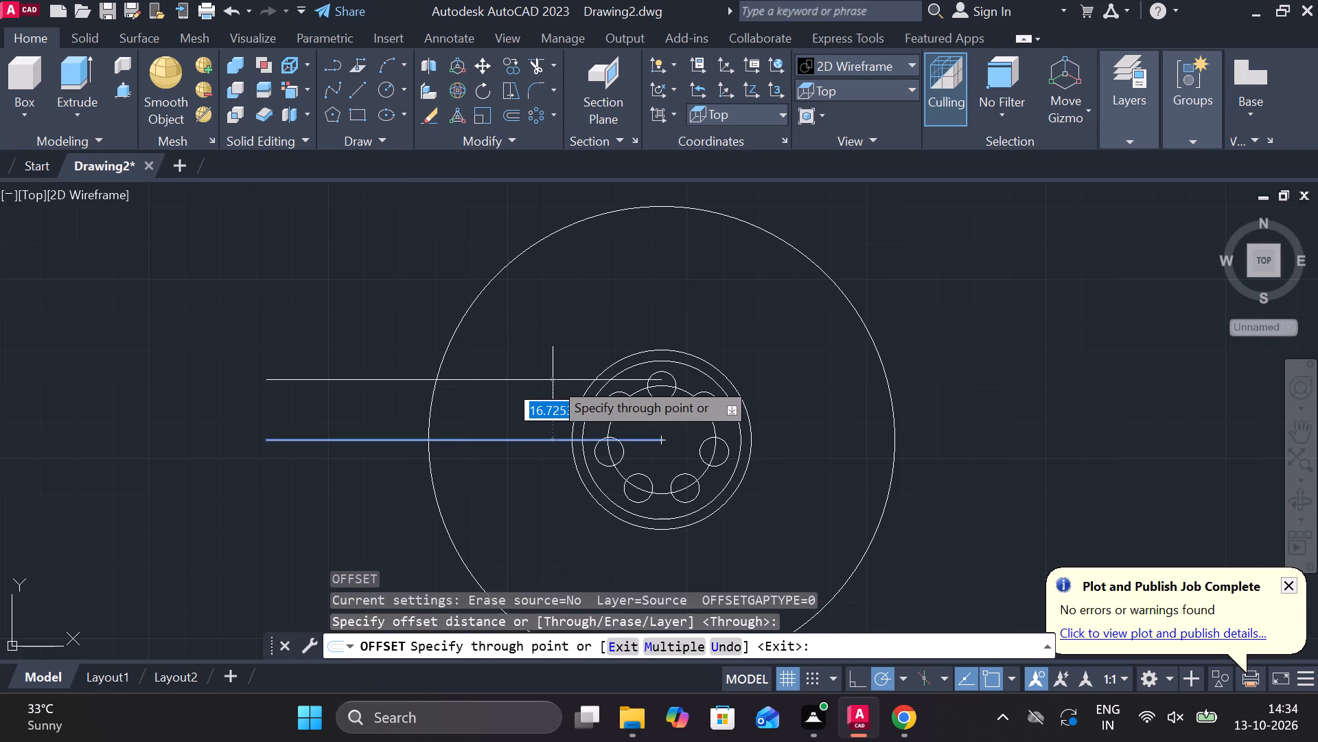
scroll(553, 380, up, 1)
text(10)
key(Return)
click(553, 475)
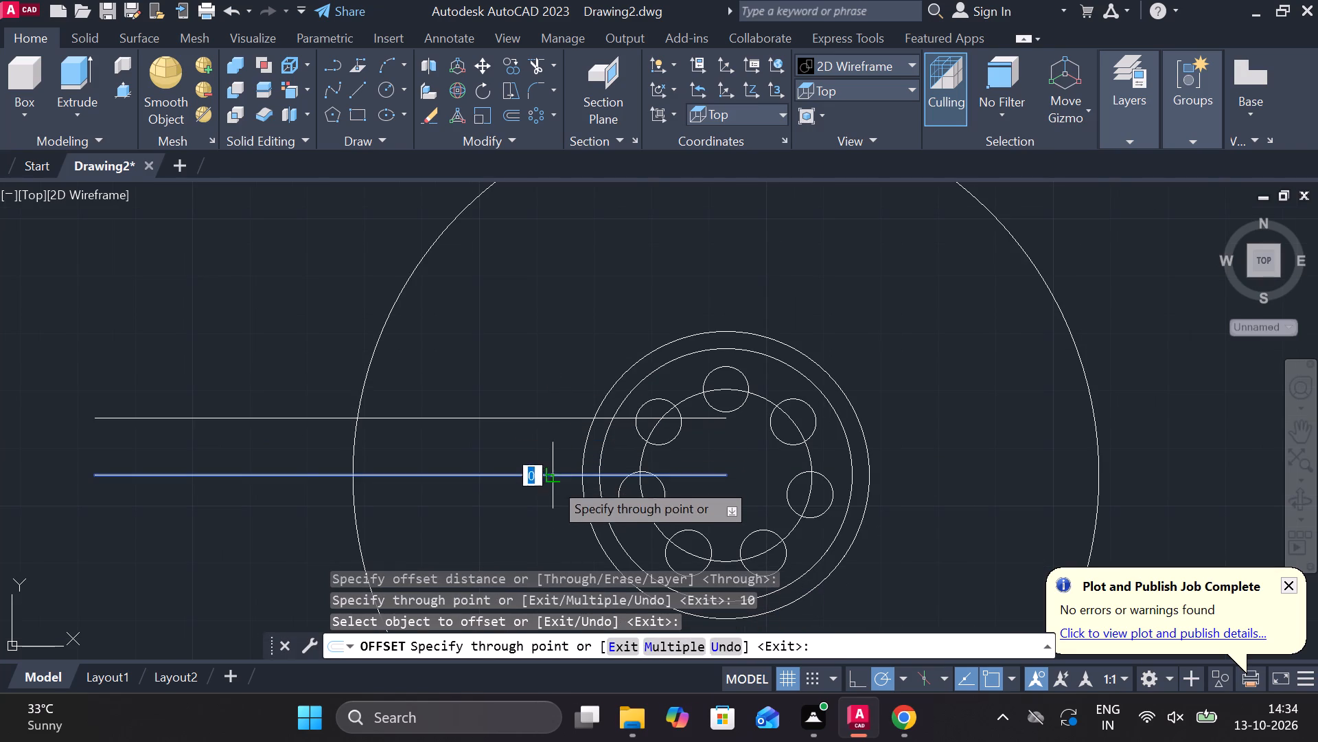
text(10)
key(Return)
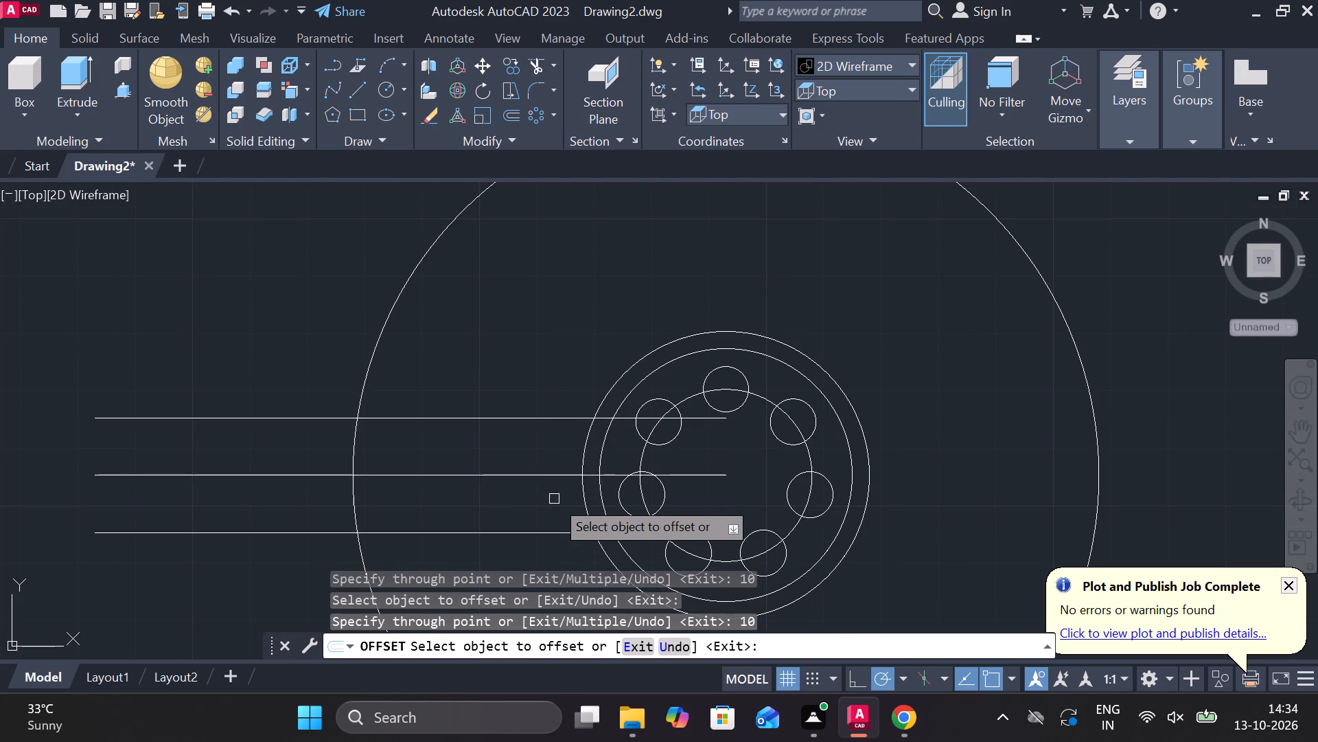
middle_drag(544, 499, 521, 484)
scroll(516, 458, up, 1)
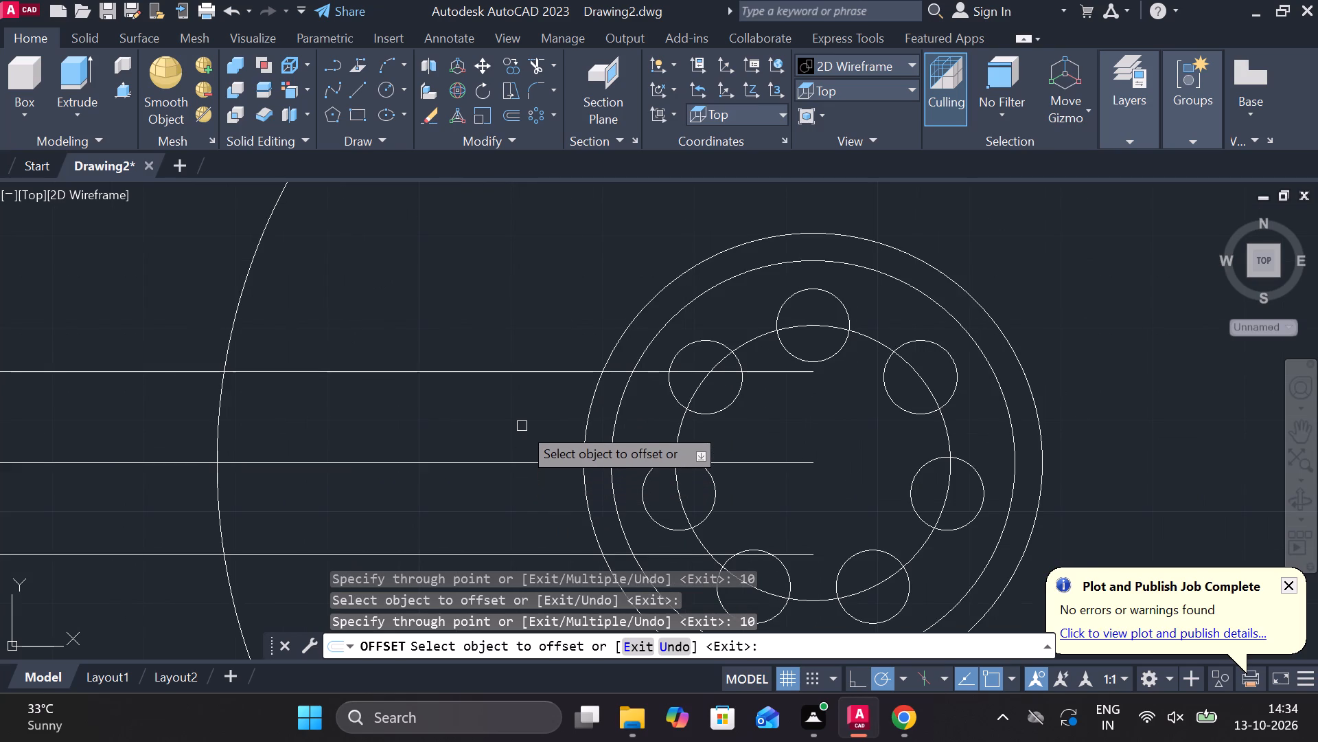
scroll(522, 426, down, 2)
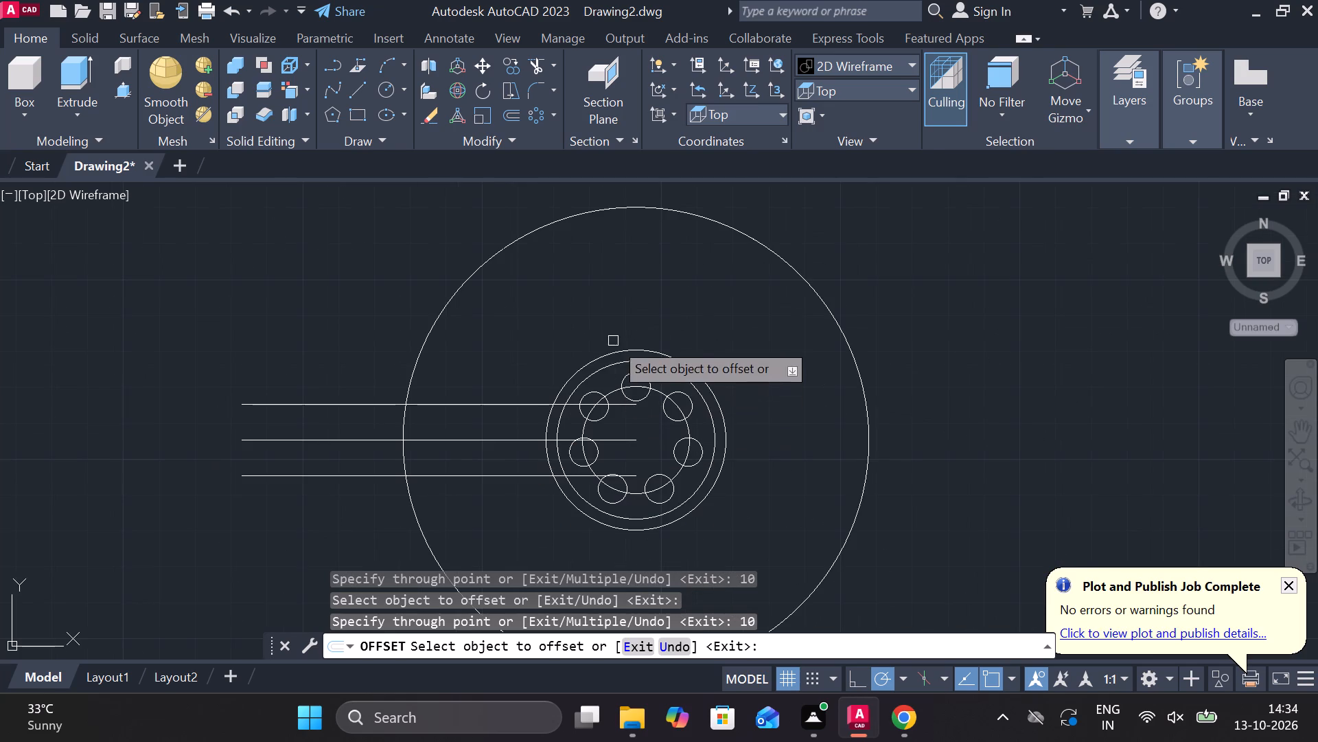
scroll(514, 349, up, 1)
middle_drag(514, 350, 455, 347)
key(Escape)
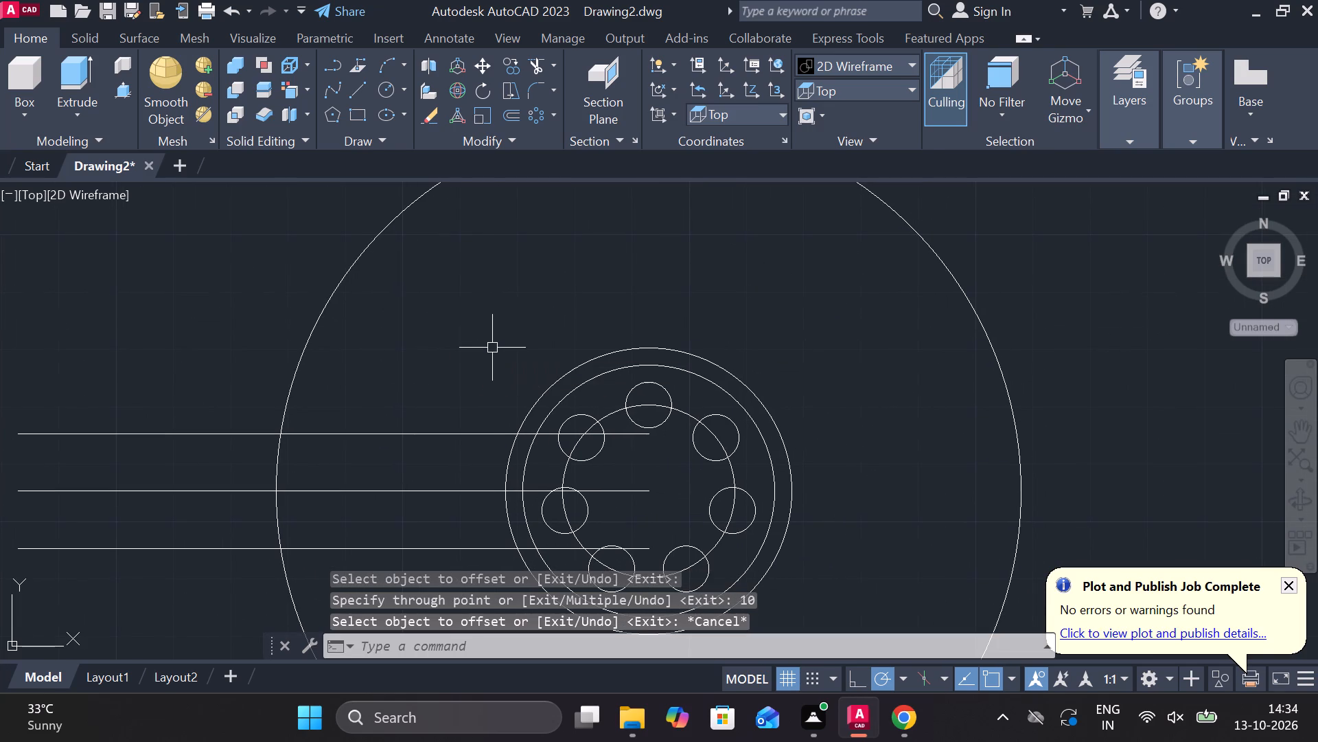
Trim the upper offset line's inner end back to the 44-diameter circle.
key(t)
text(r)
key(space)
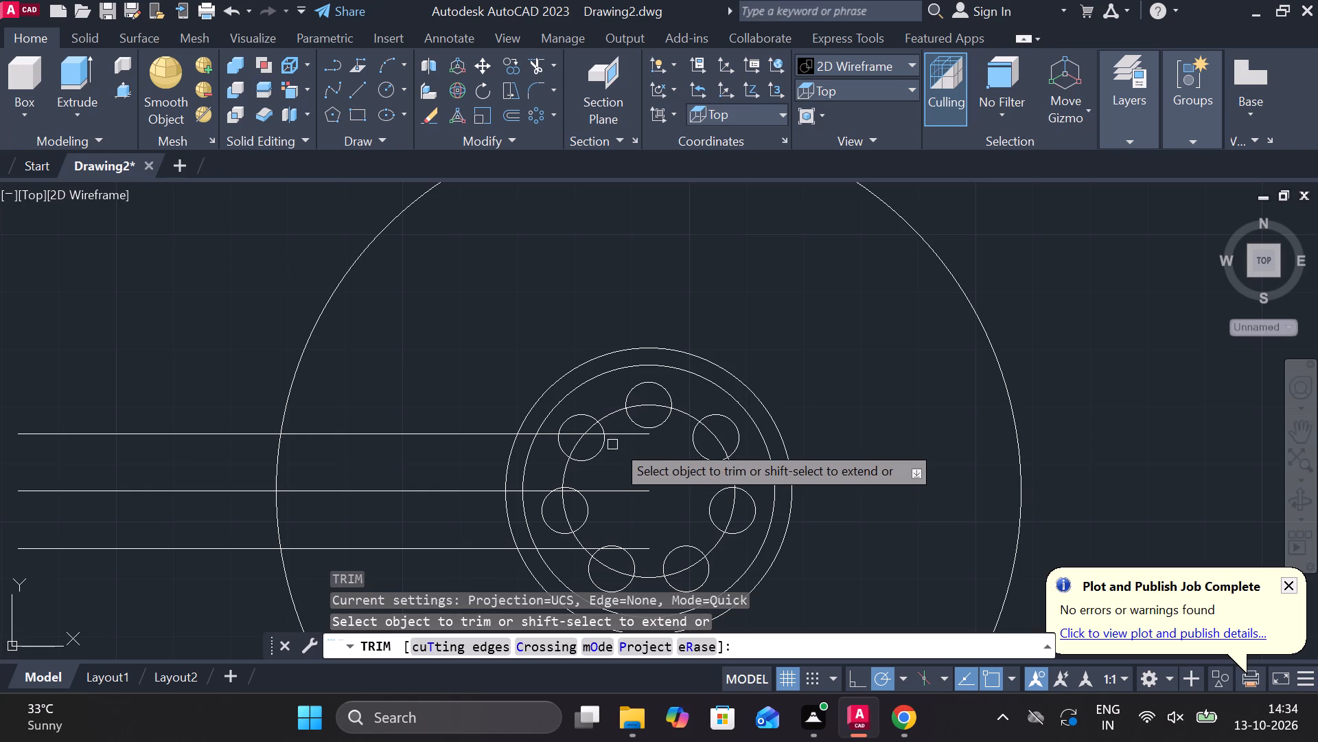
click(625, 438)
scroll(606, 440, up, 2)
click(577, 429)
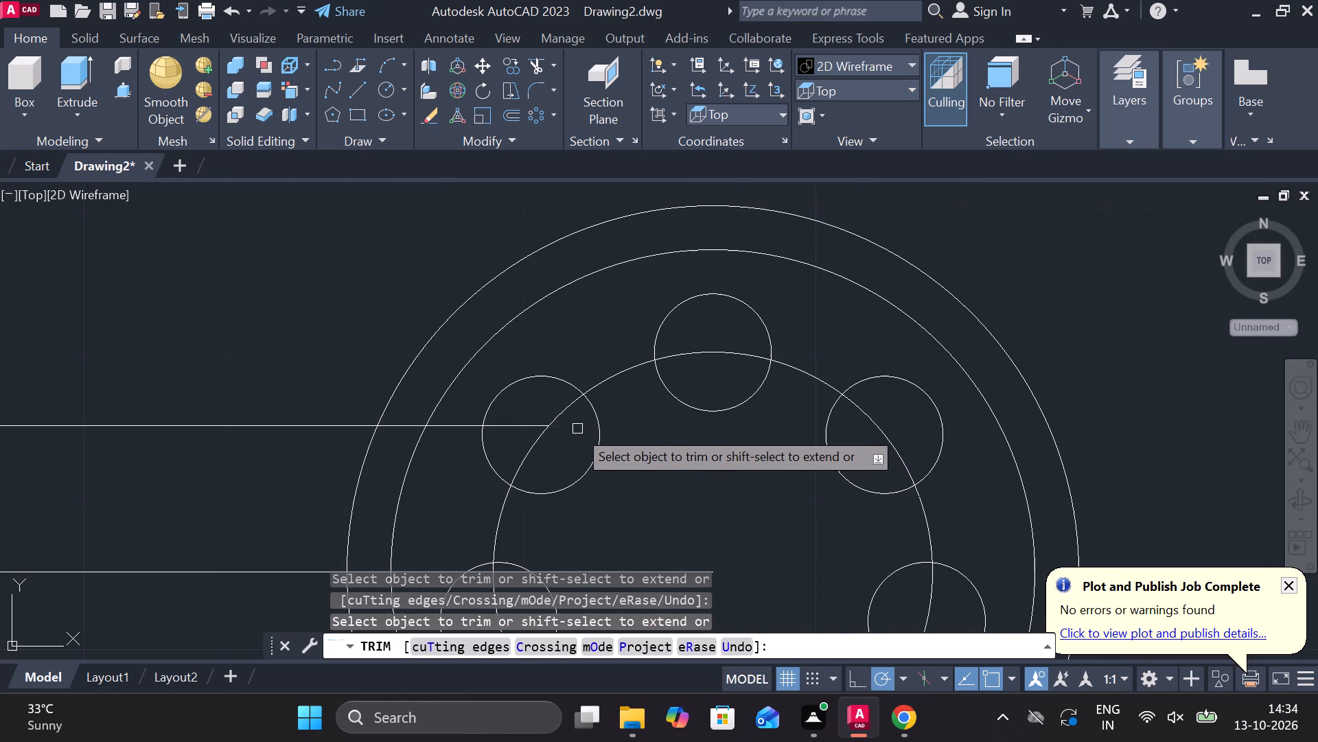
click(540, 429)
click(470, 425)
scroll(470, 425, down, 2)
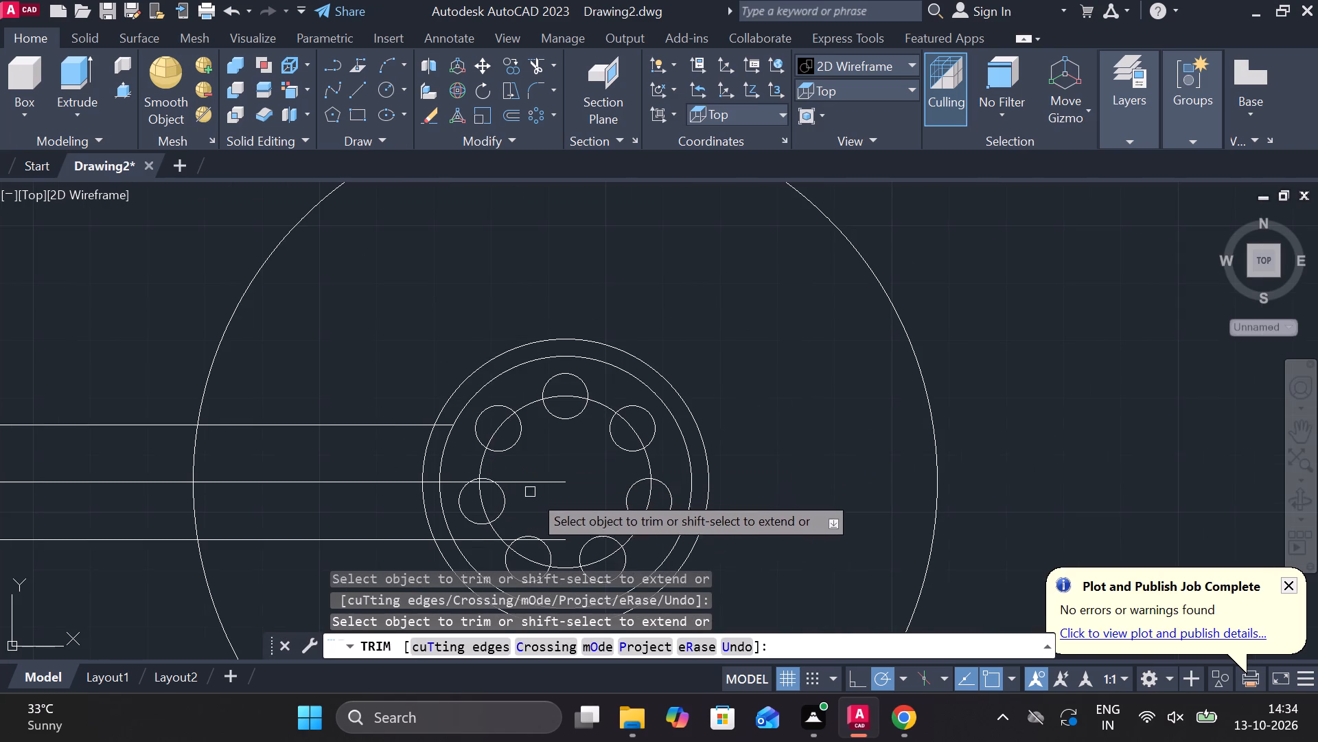
Trim the lower offset line's inner end back to the 44-diameter circle, including the leftover piece inside the small circle.
click(564, 539)
middle_drag(565, 523, 677, 464)
scroll(631, 482, up, 1)
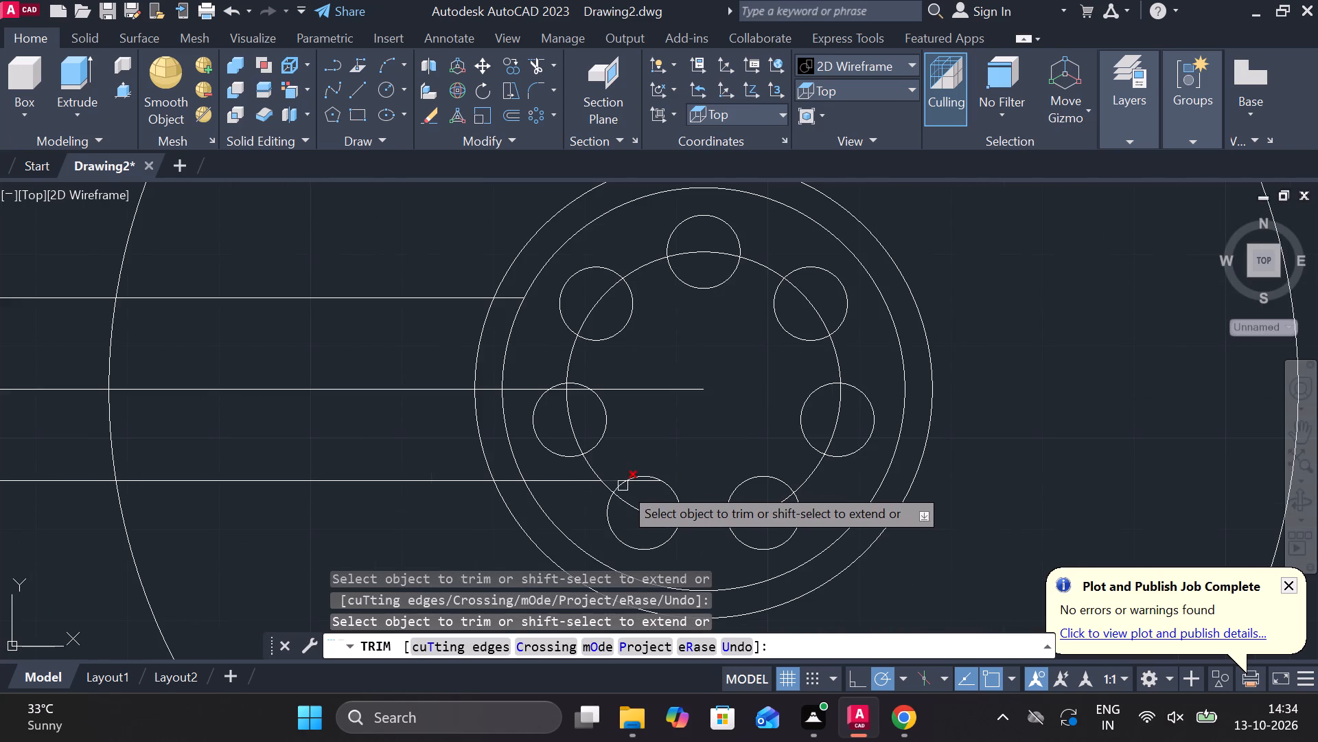
click(613, 481)
click(579, 484)
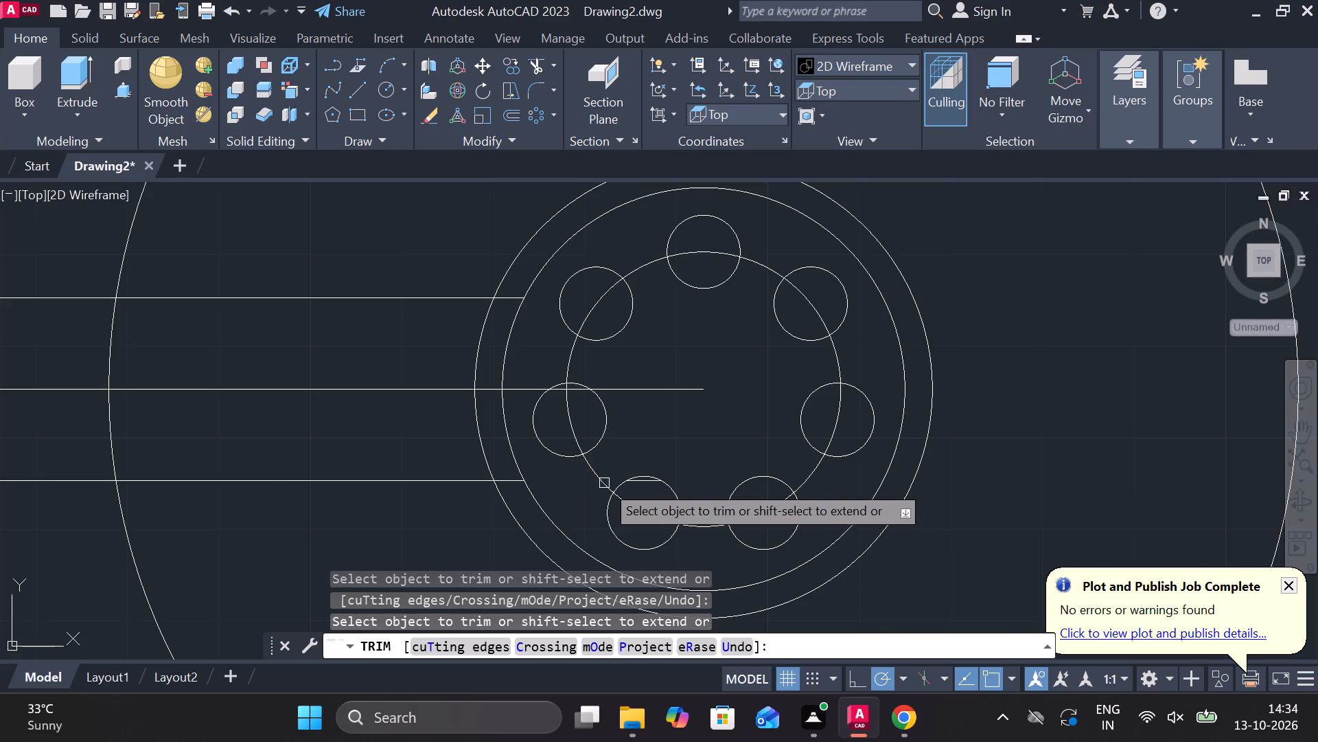
scroll(633, 483, up, 3)
click(657, 483)
scroll(657, 471, down, 3)
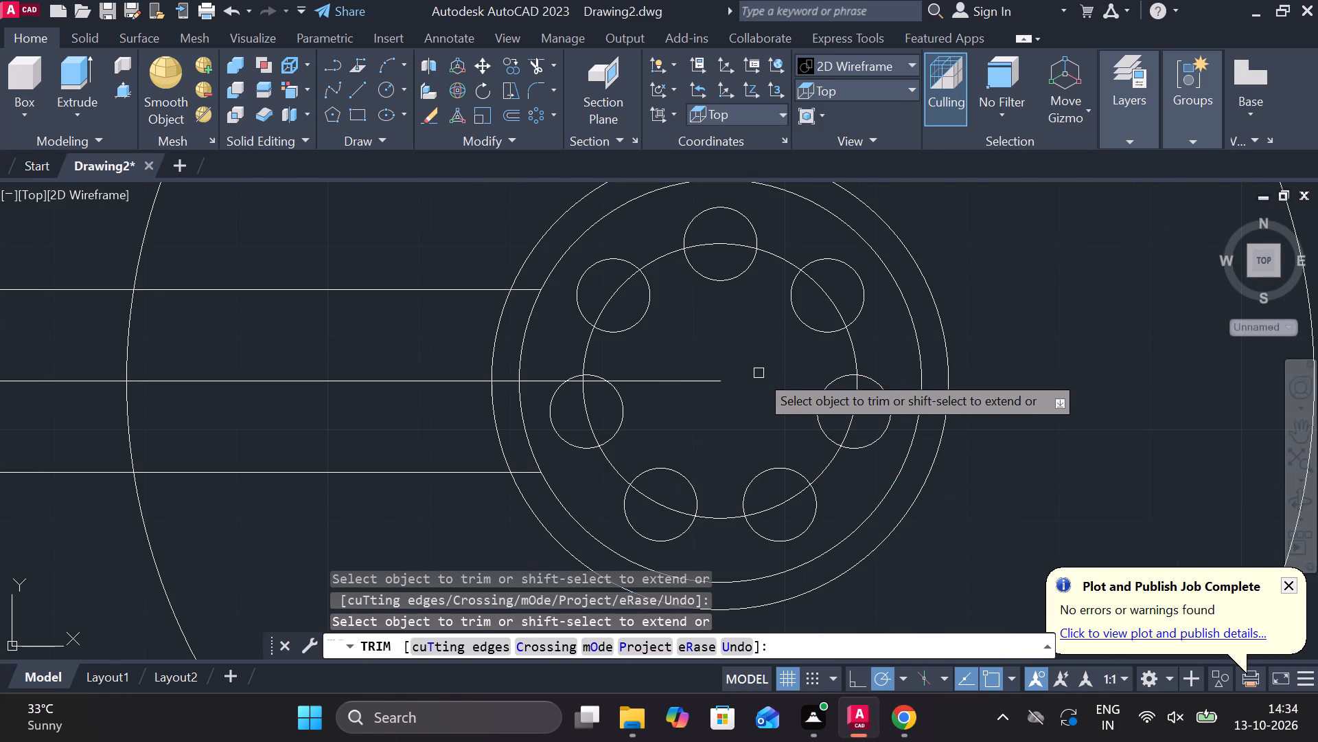
scroll(736, 357, down, 2)
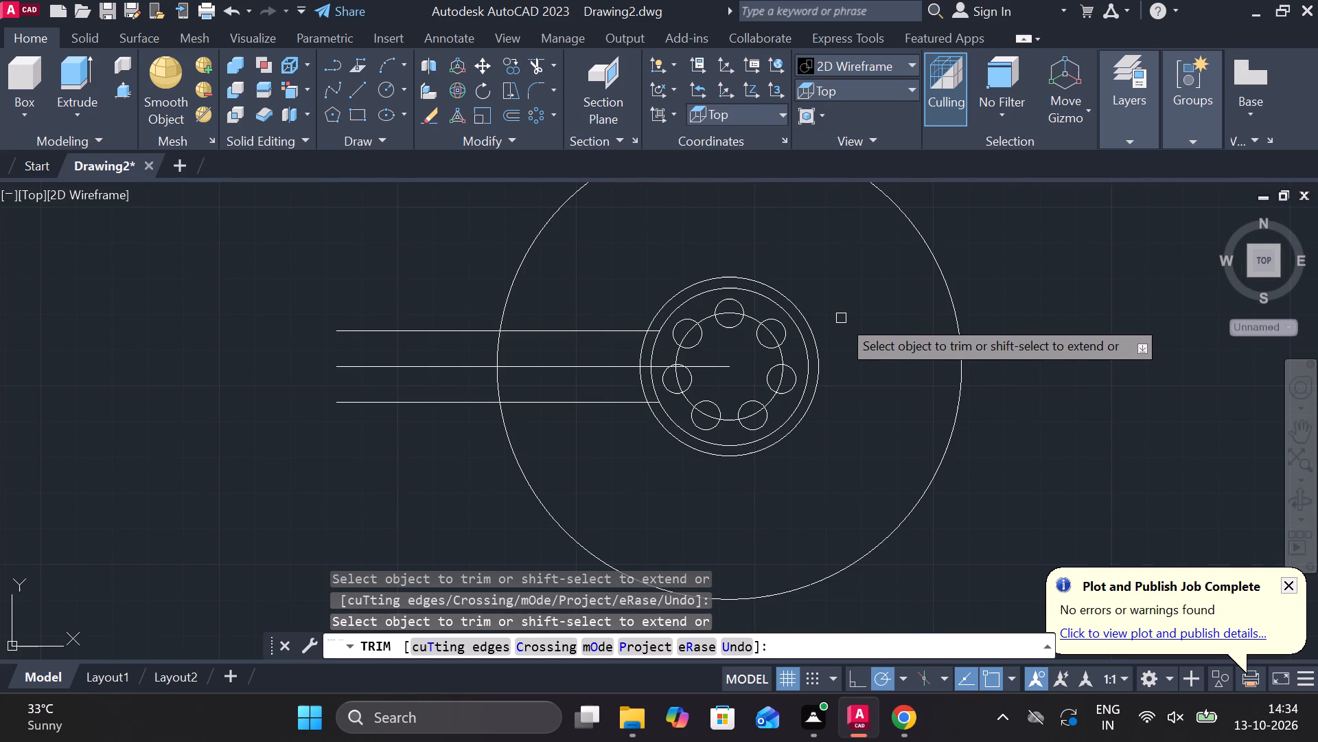
key(Escape)
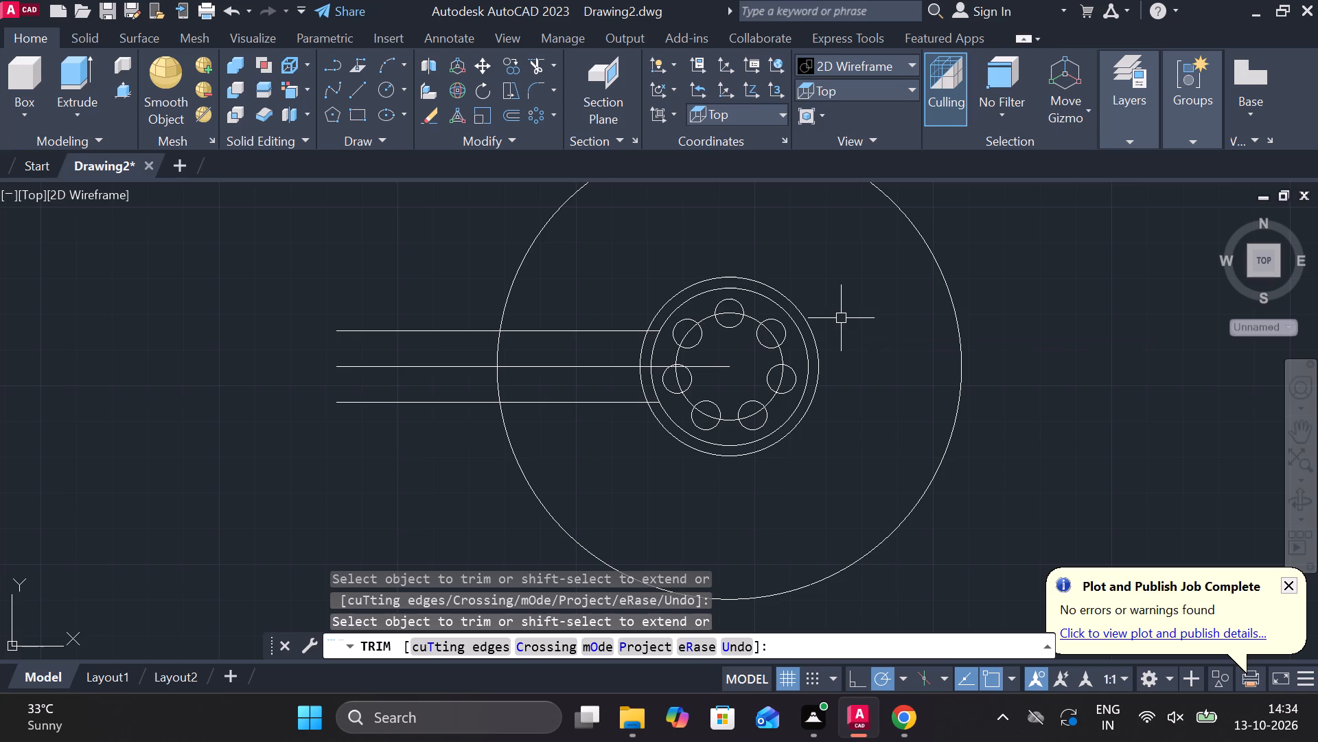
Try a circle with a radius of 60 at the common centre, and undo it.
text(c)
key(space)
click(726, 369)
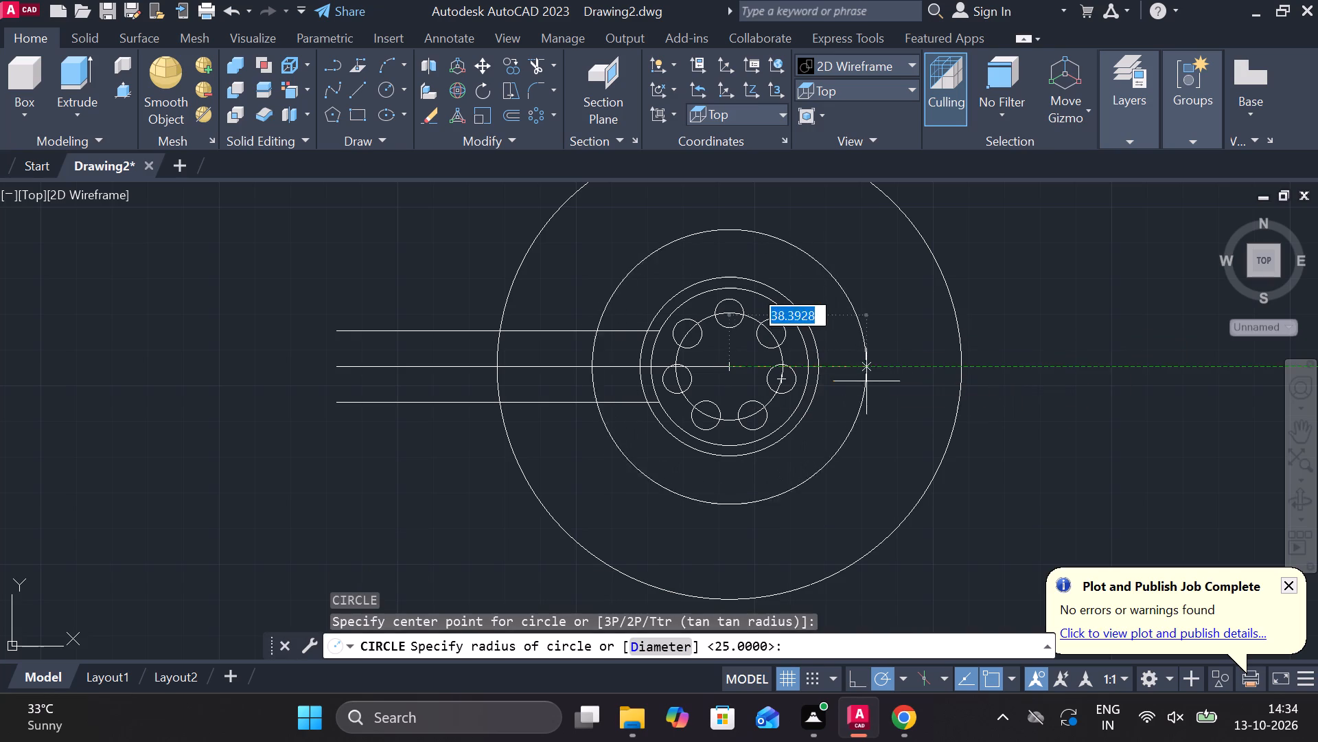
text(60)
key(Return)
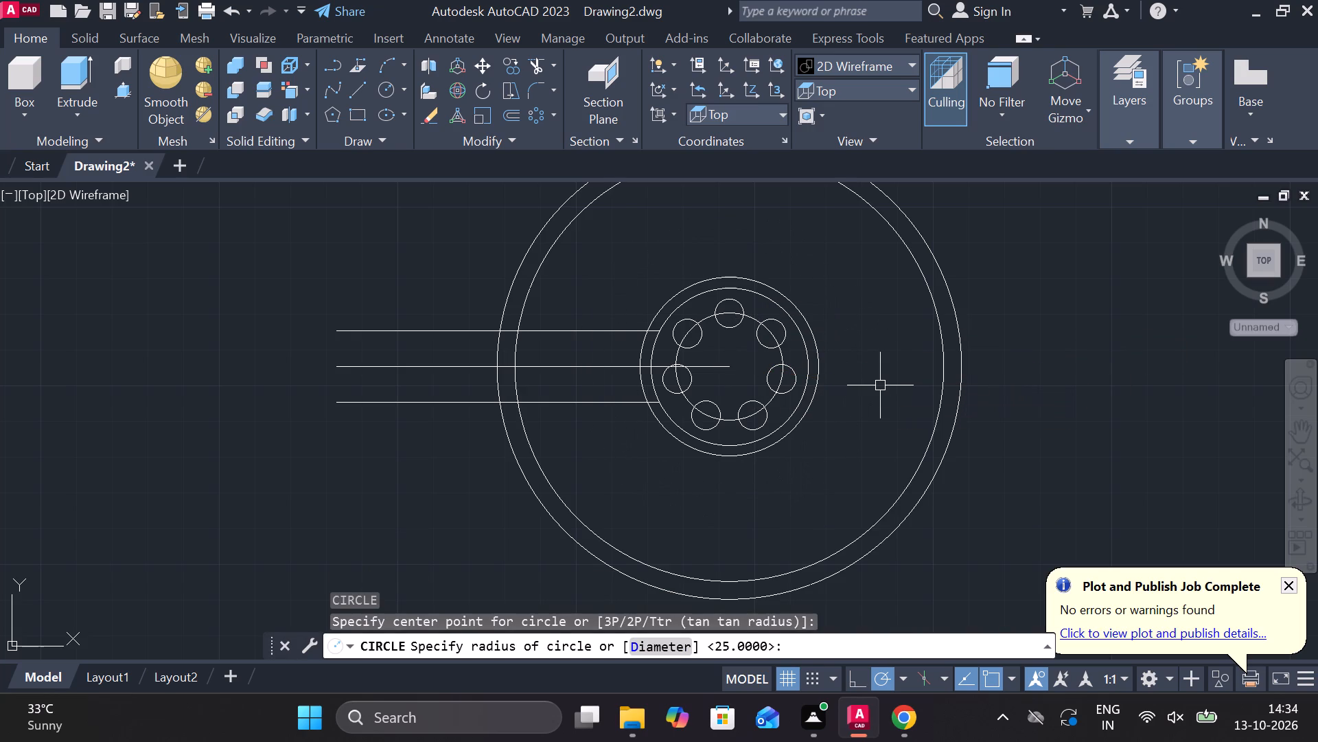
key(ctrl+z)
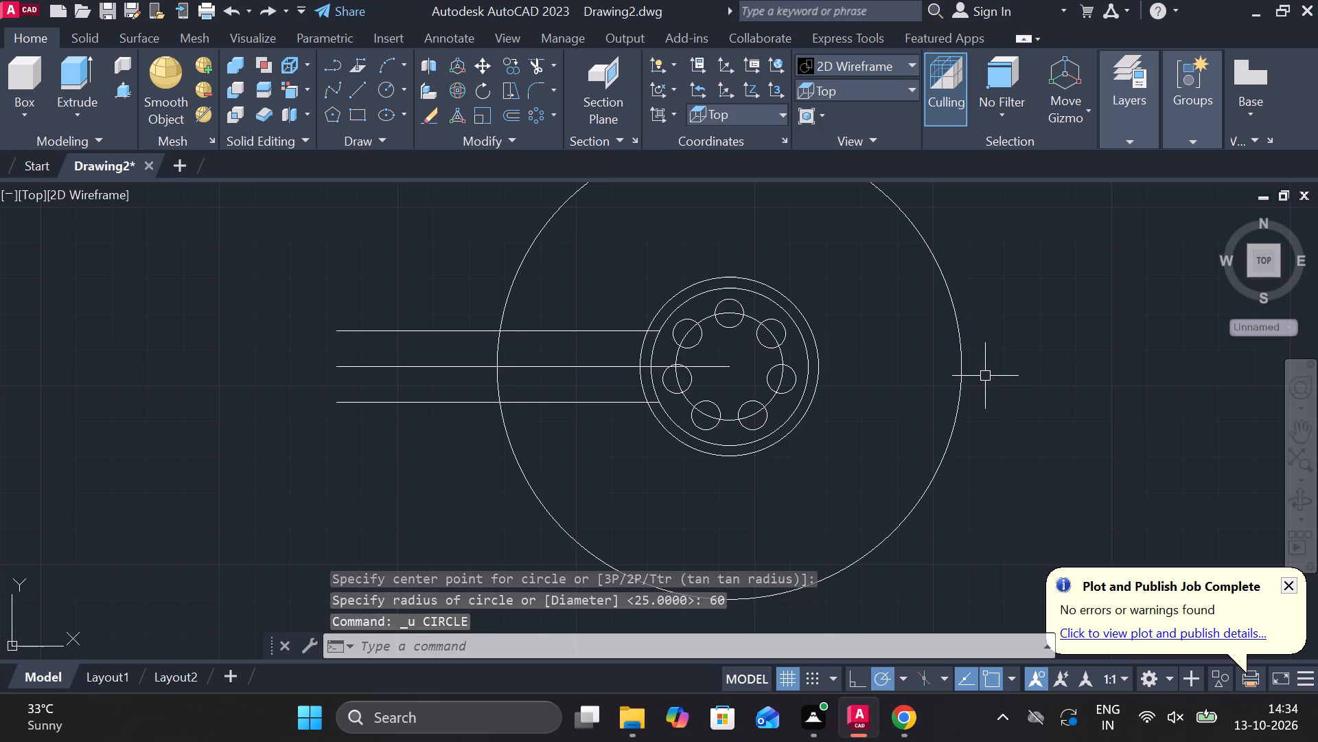
Draw a circle with a diameter of 120 at the centre of the concentric circles.
key(c)
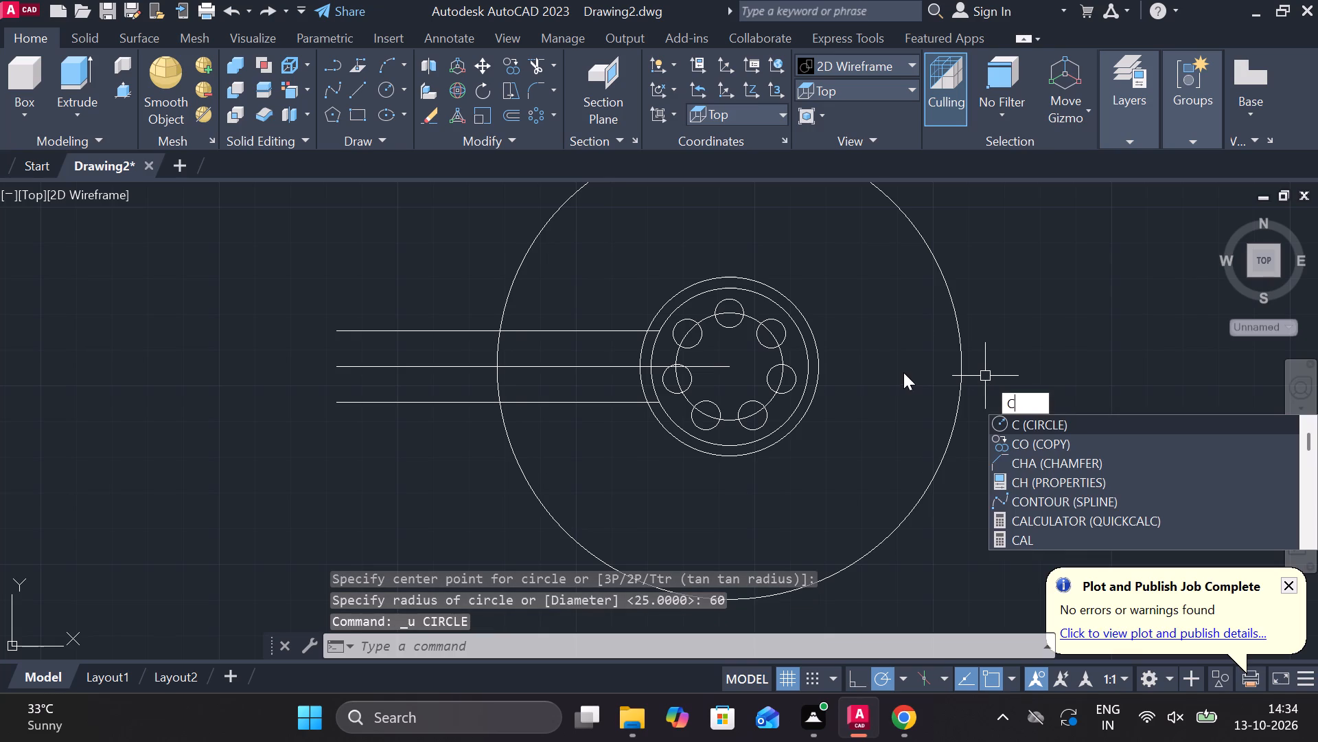
key(space)
click(734, 366)
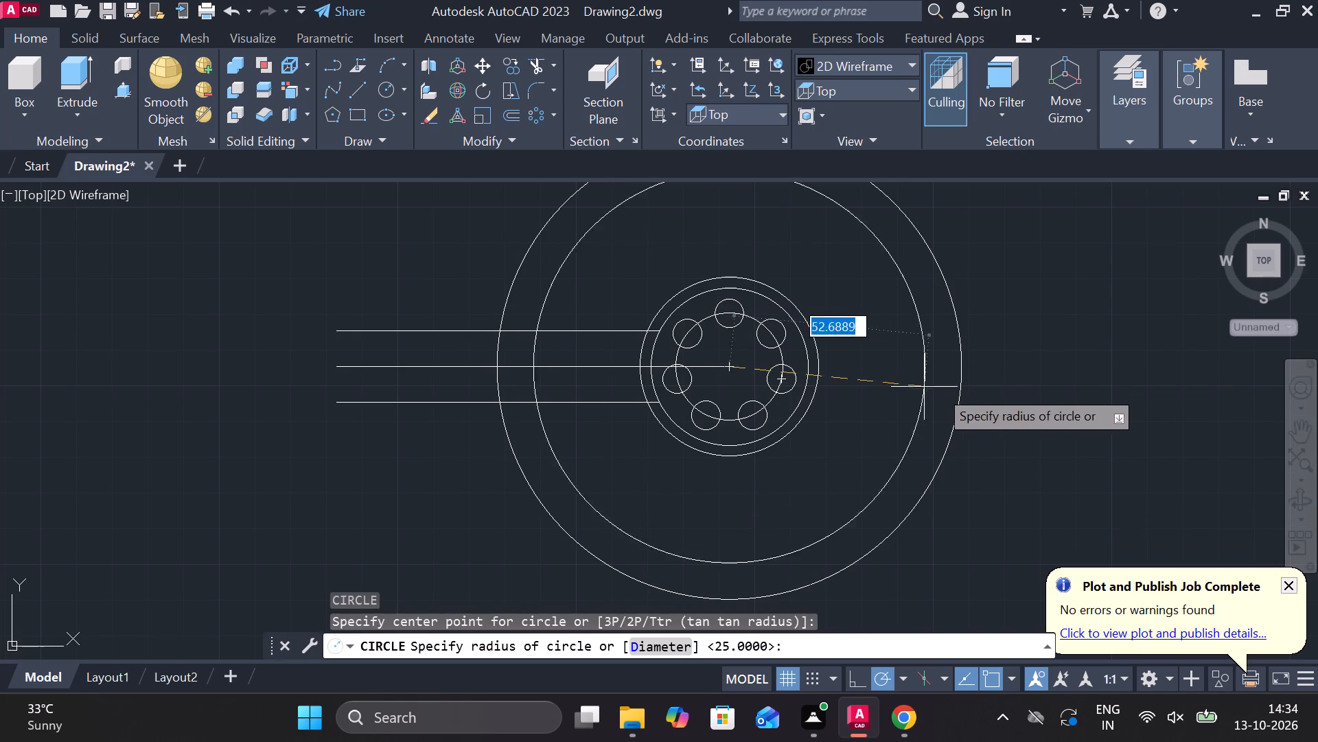
text(d)
key(space)
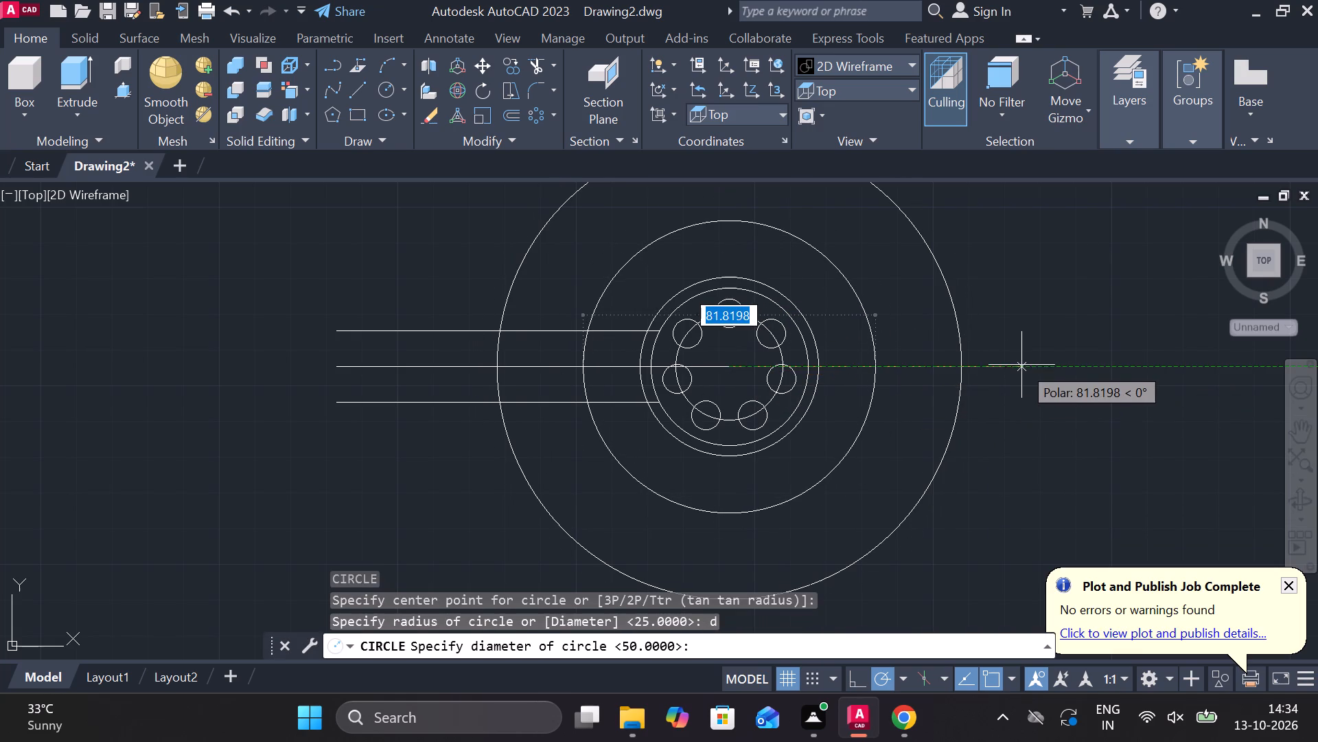
text(120)
key(Return)
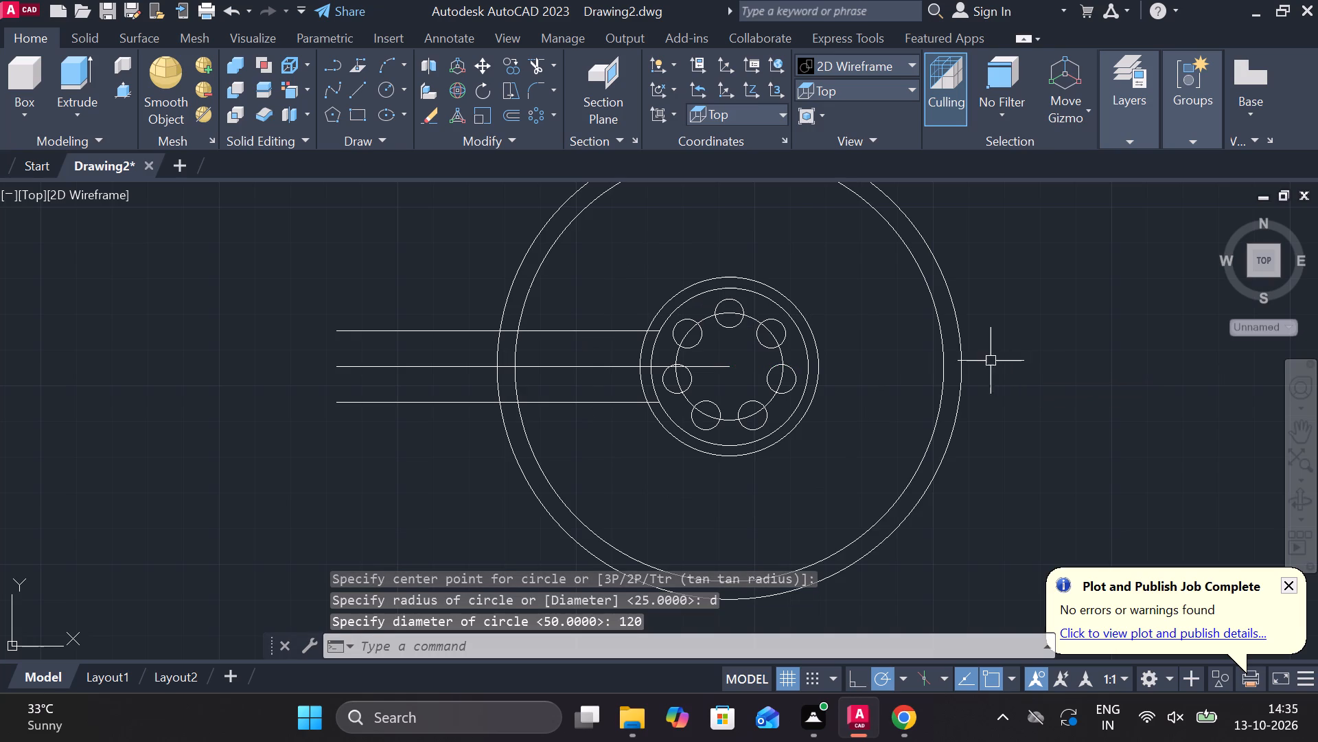
Erase the 25-radius circle just outside the 44-diameter circle.
scroll(904, 343, down, 1)
scroll(843, 318, up, 1)
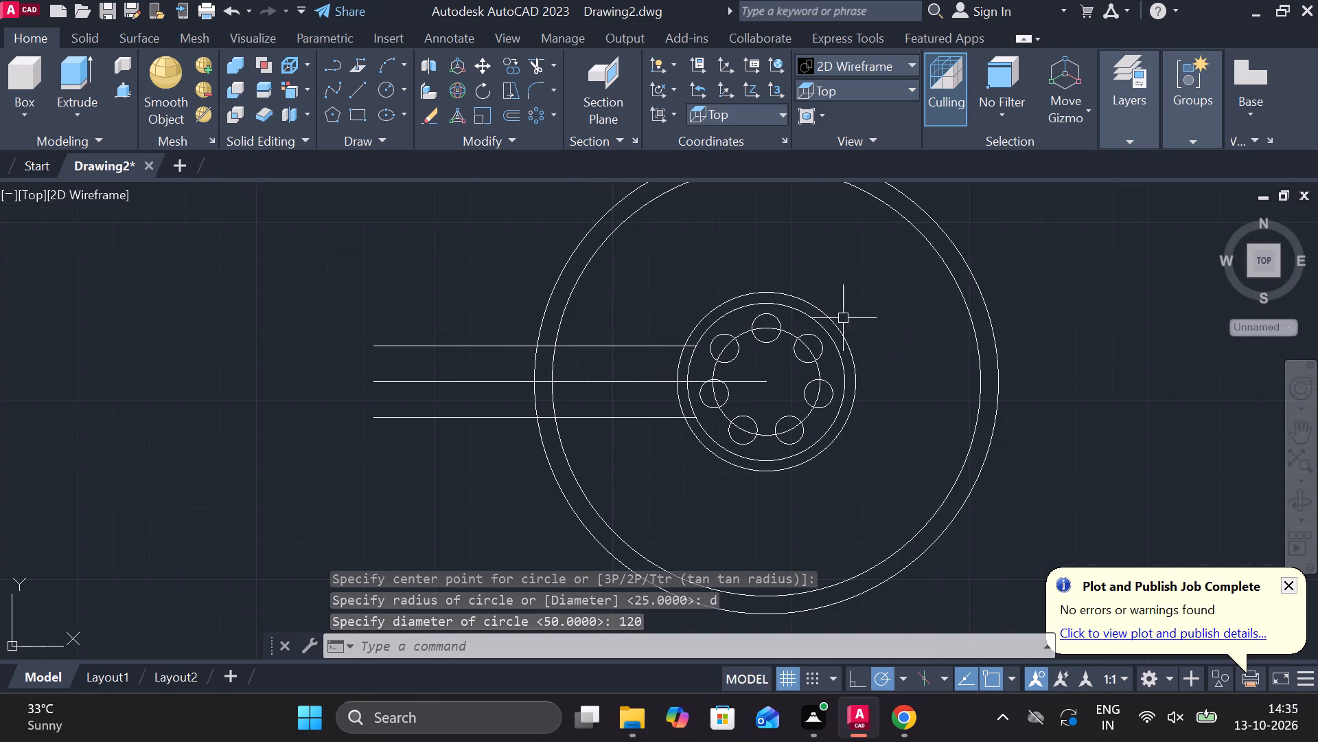
click(835, 318)
text(e c)
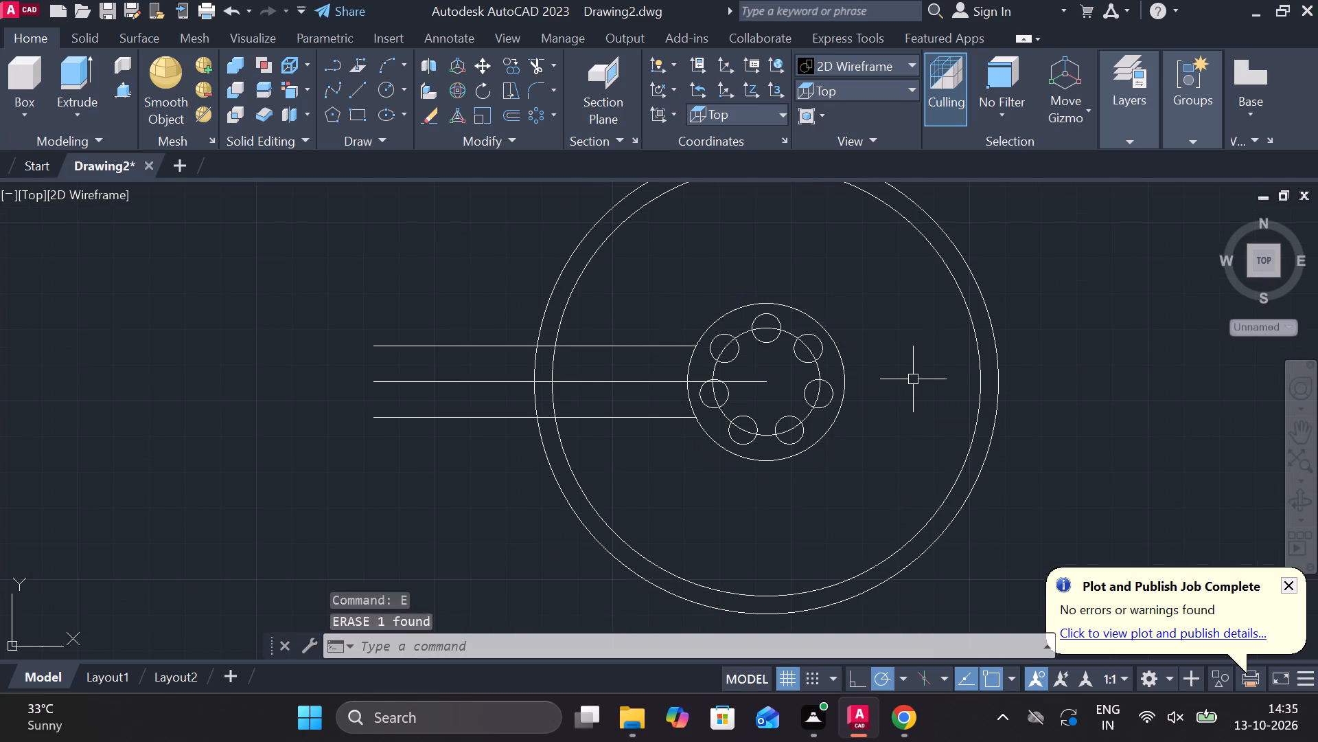
Draw a circle with a diameter of 50 at the centre of the concentric circles.
key(space)
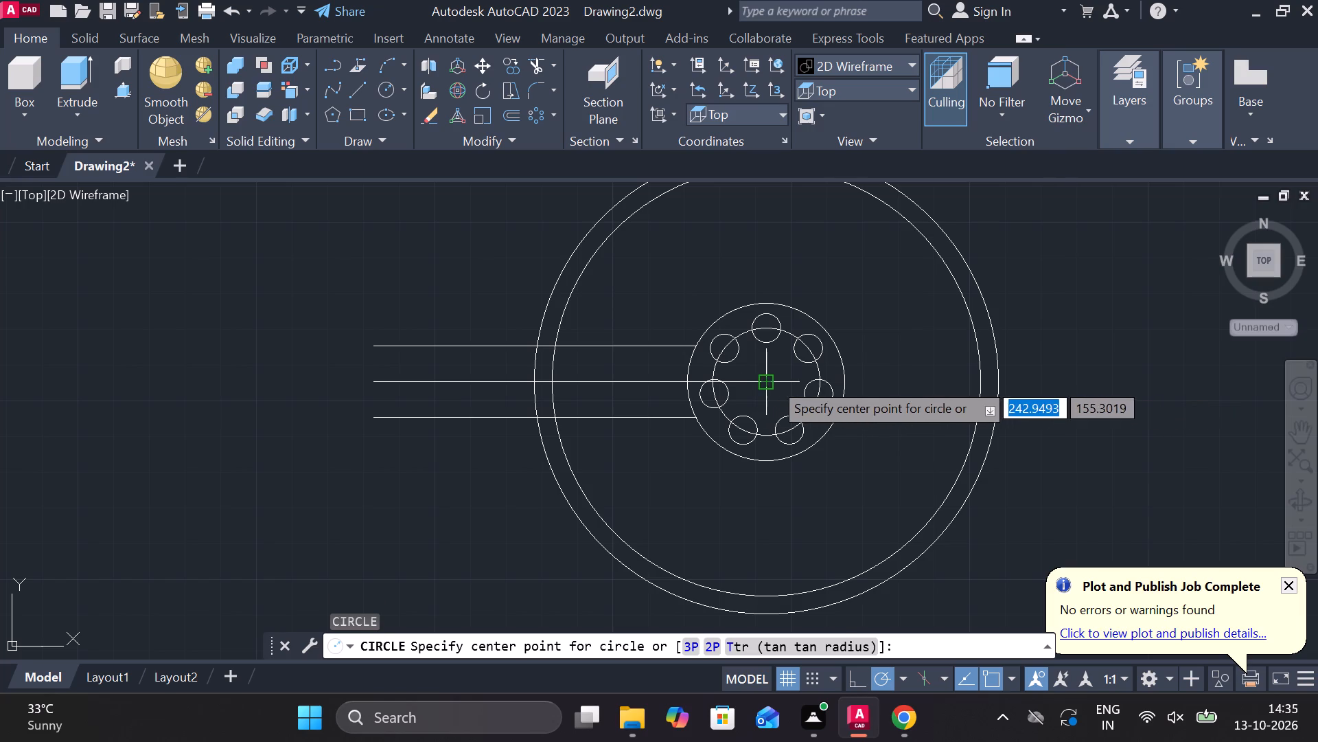
click(772, 381)
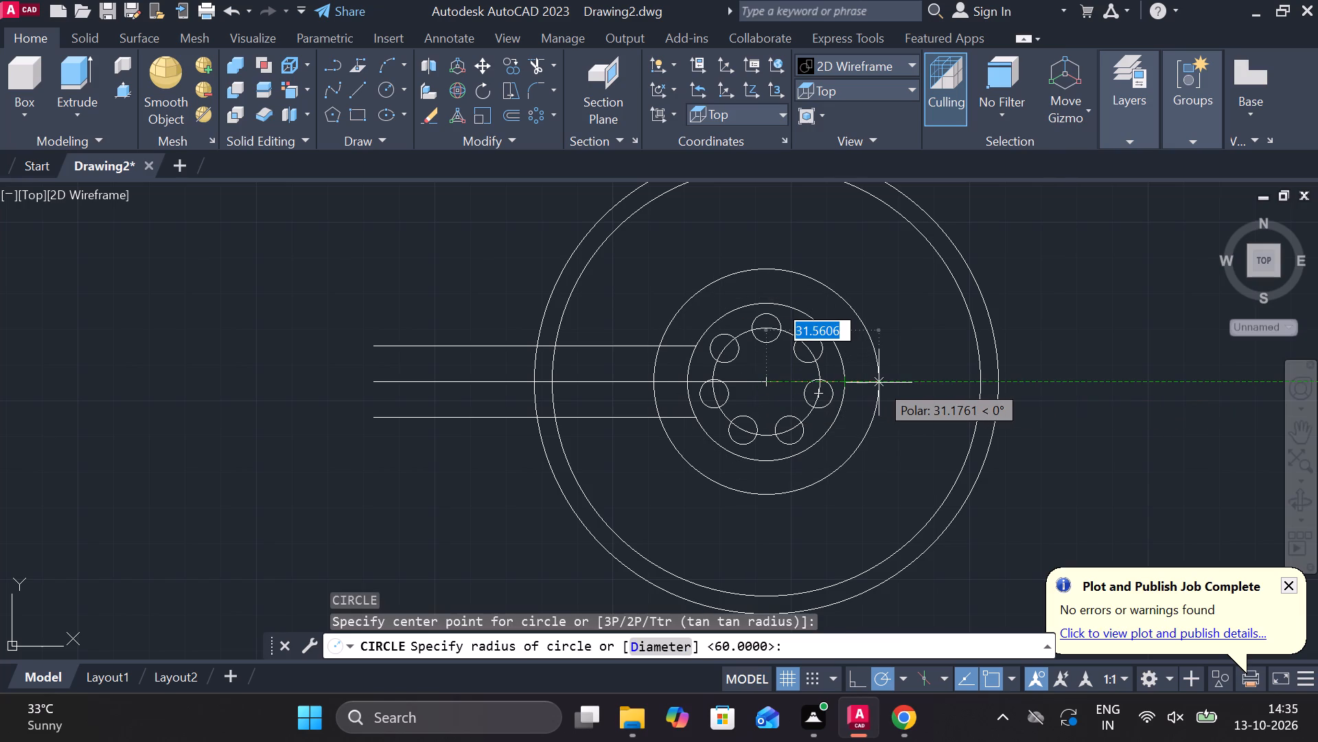
text(d 50)
key(Return)
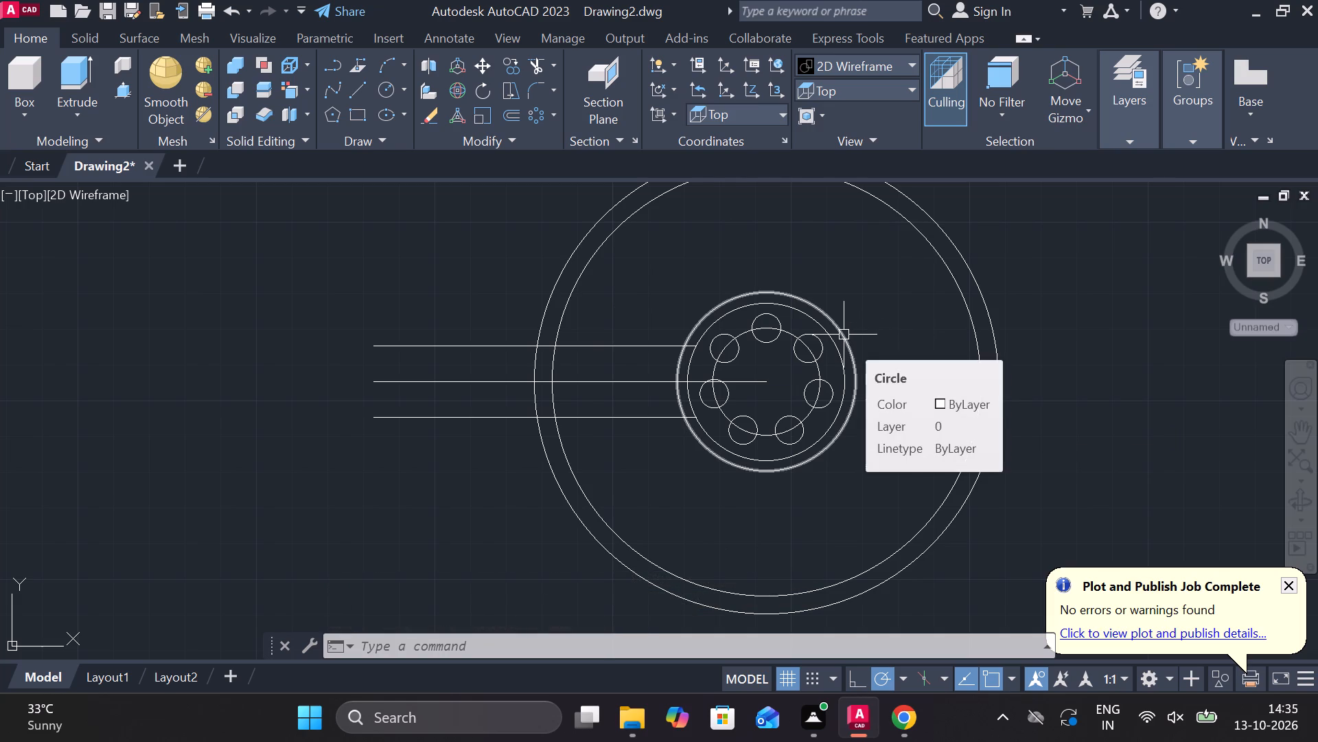
Trim the inner ends of the upper and lower arm lines back to the 50-diameter circle.
scroll(715, 359, up, 2)
text(tr)
key(space)
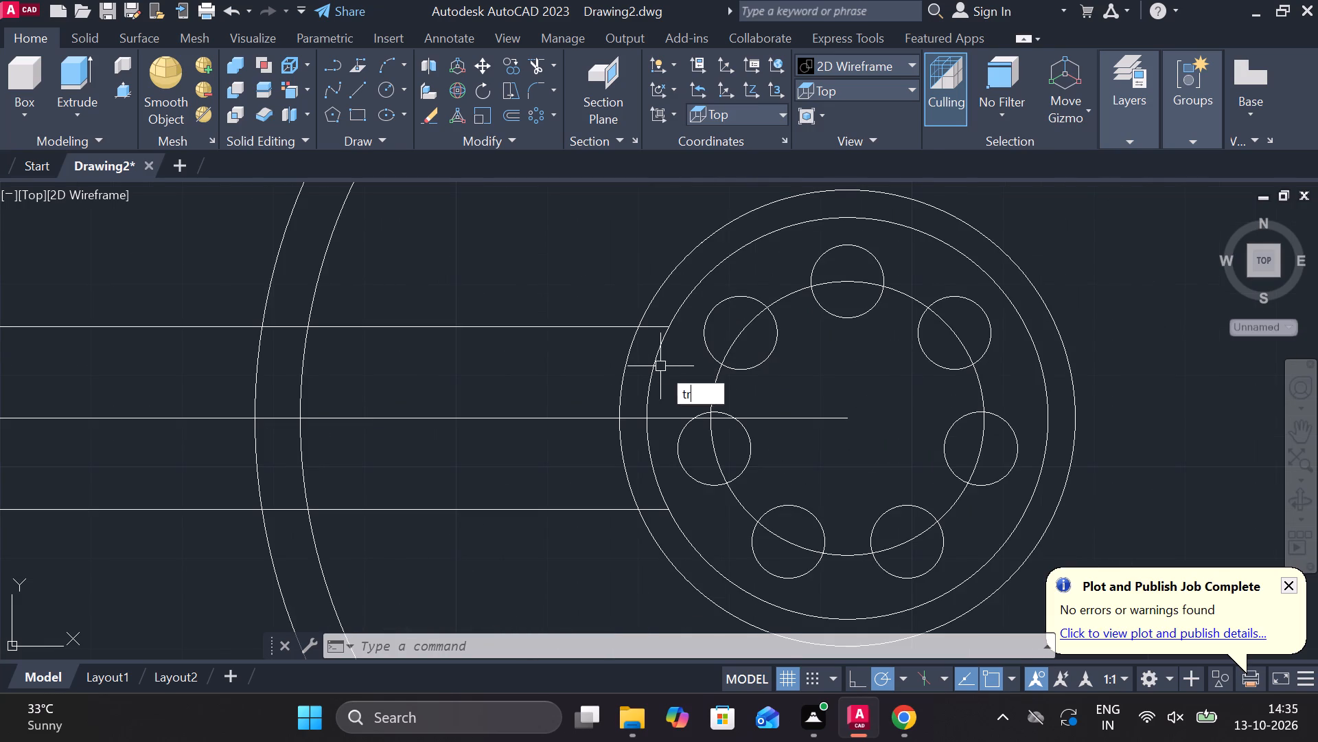
click(654, 331)
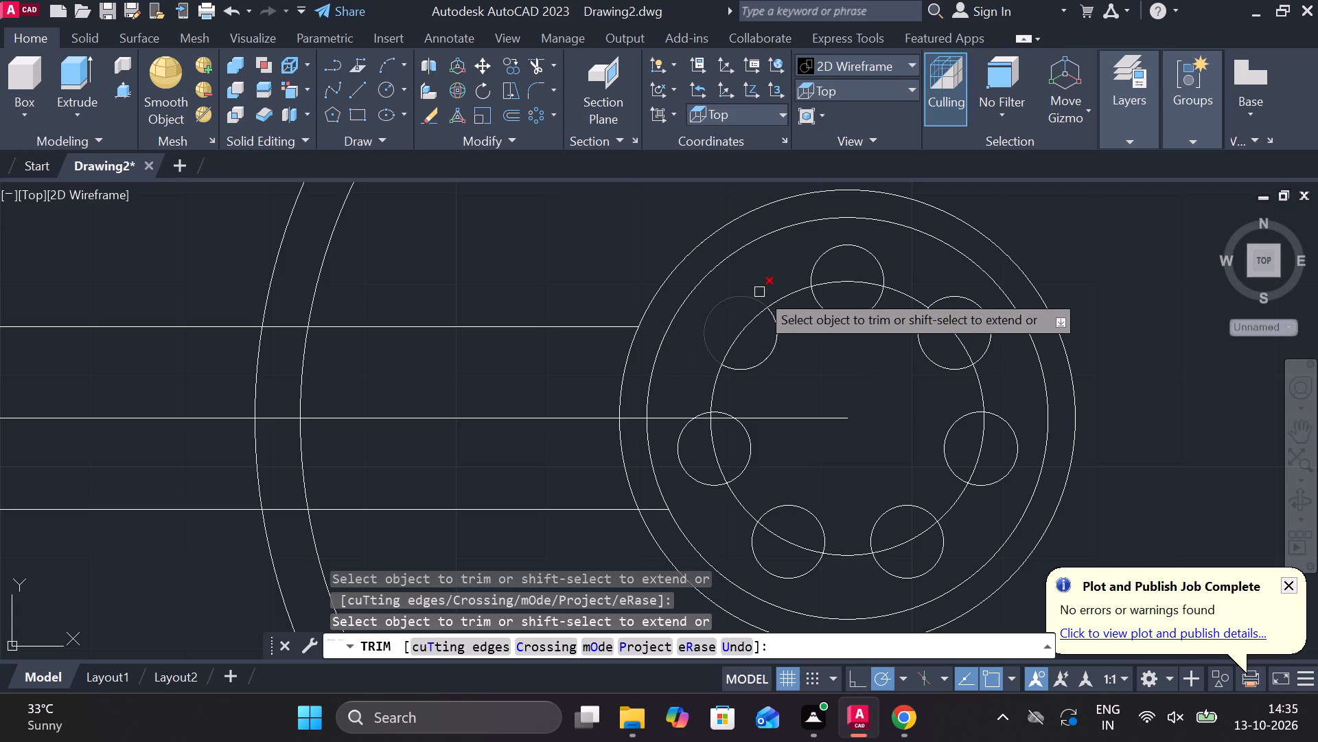
scroll(759, 292, down, 2)
scroll(709, 357, up, 3)
click(735, 435)
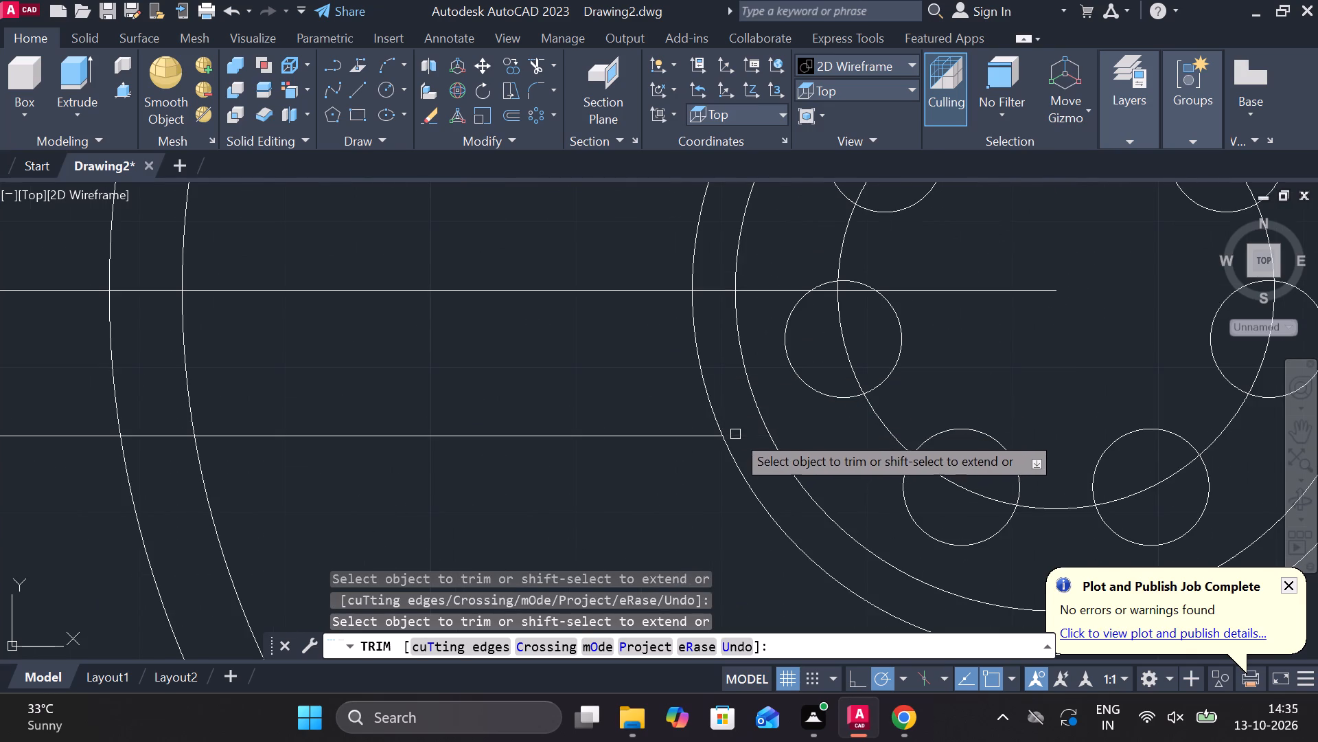
Trim the 50- and 120-diameter circles between the arm lines, and the arm lines between the two outermost circles.
drag(710, 372, 697, 372)
click(675, 362)
scroll(657, 361, down, 2)
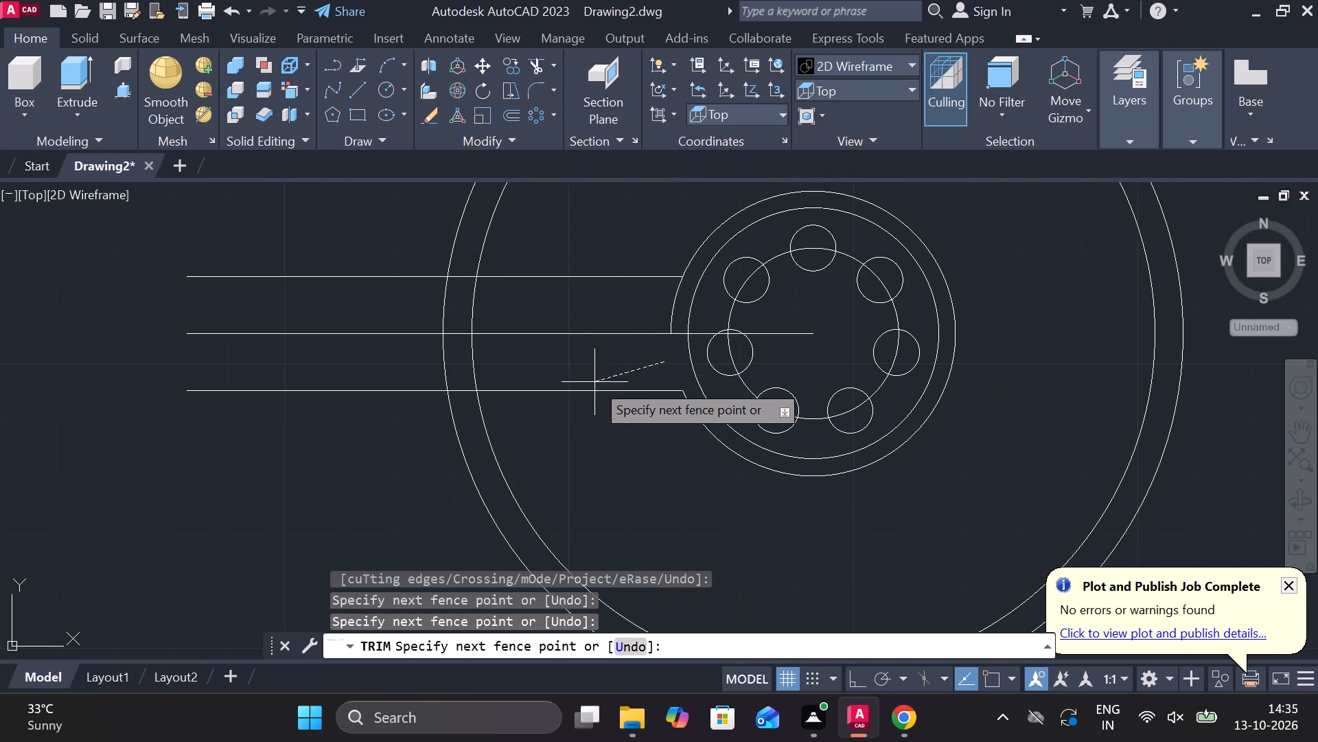
click(467, 359)
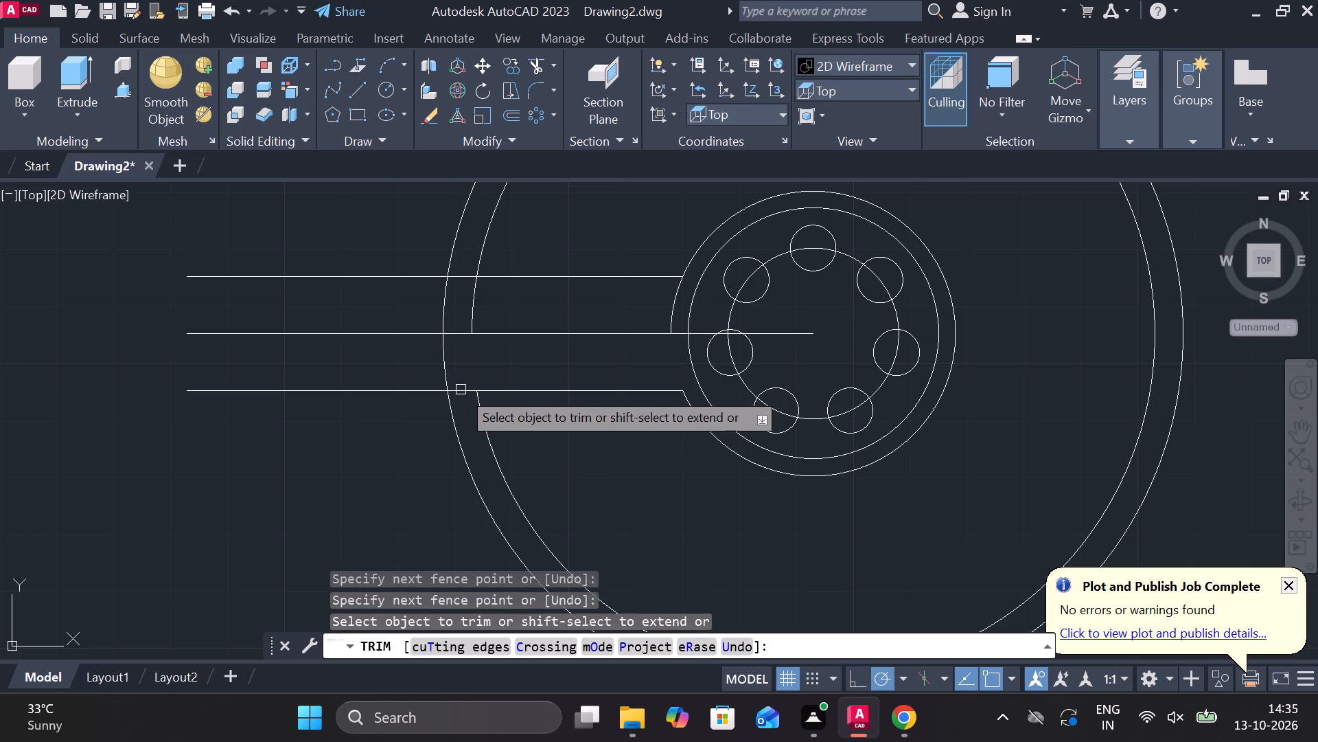
click(461, 390)
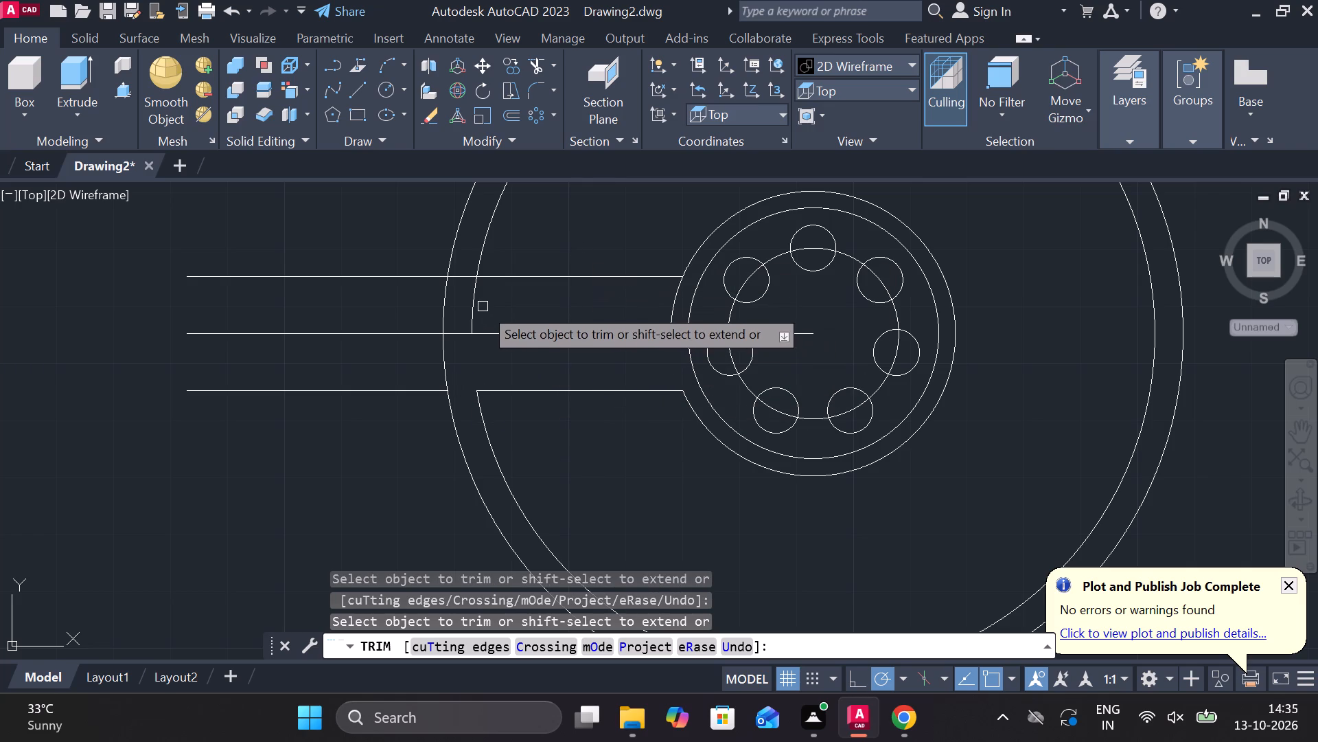
click(475, 298)
click(467, 277)
scroll(479, 297, down, 2)
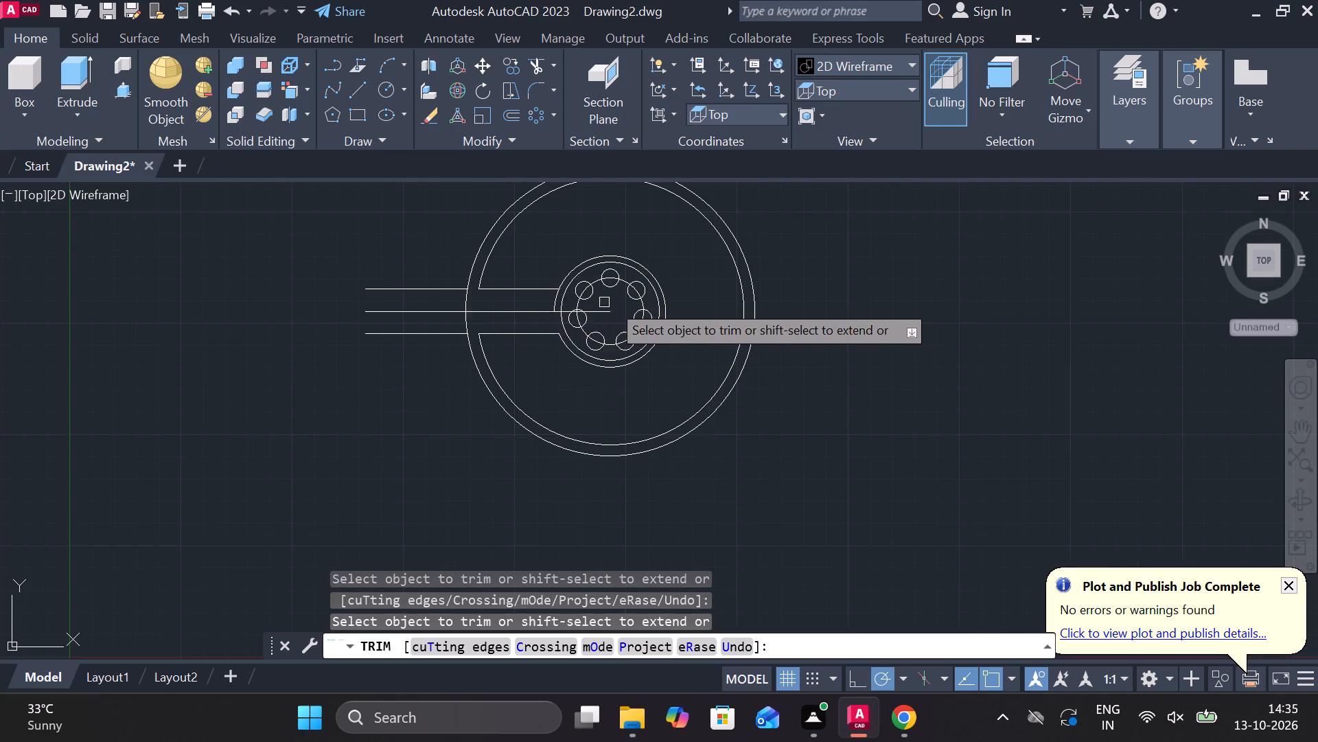
scroll(639, 297, up, 1)
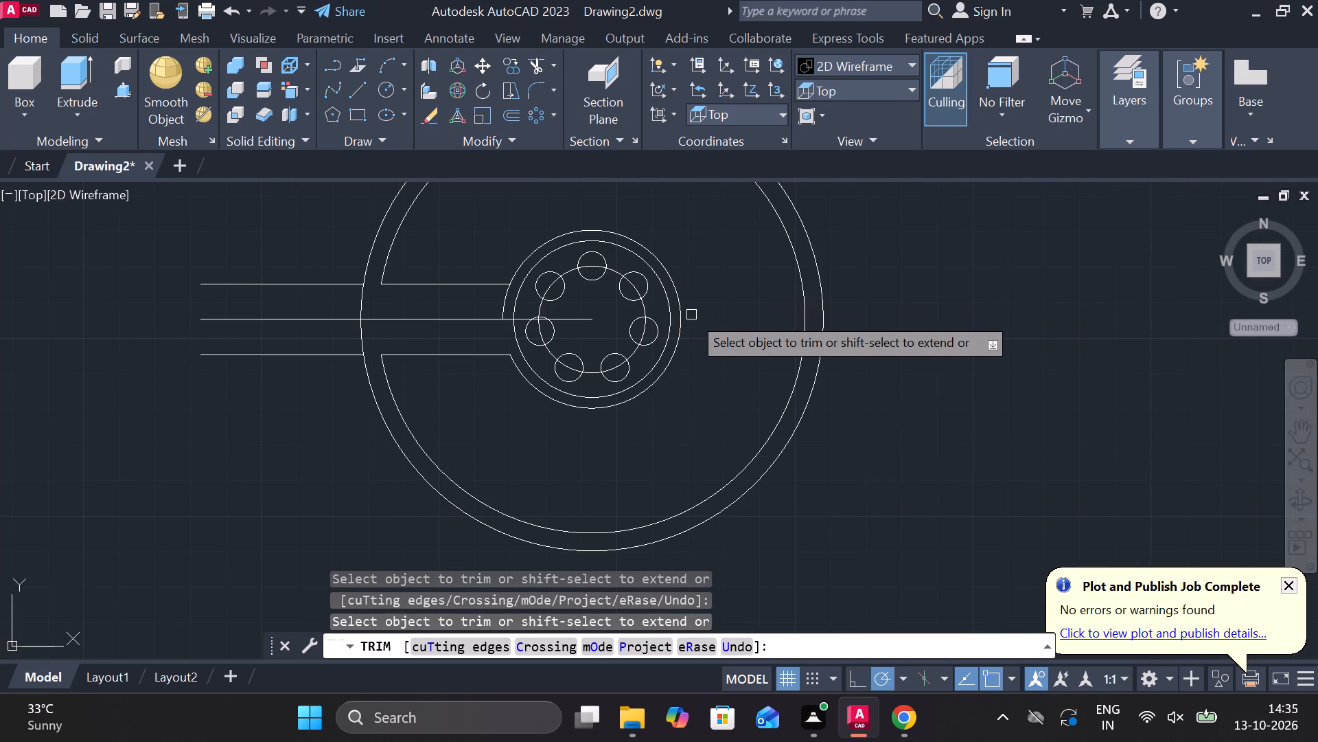
middle_drag(717, 346, 728, 365)
click(515, 322)
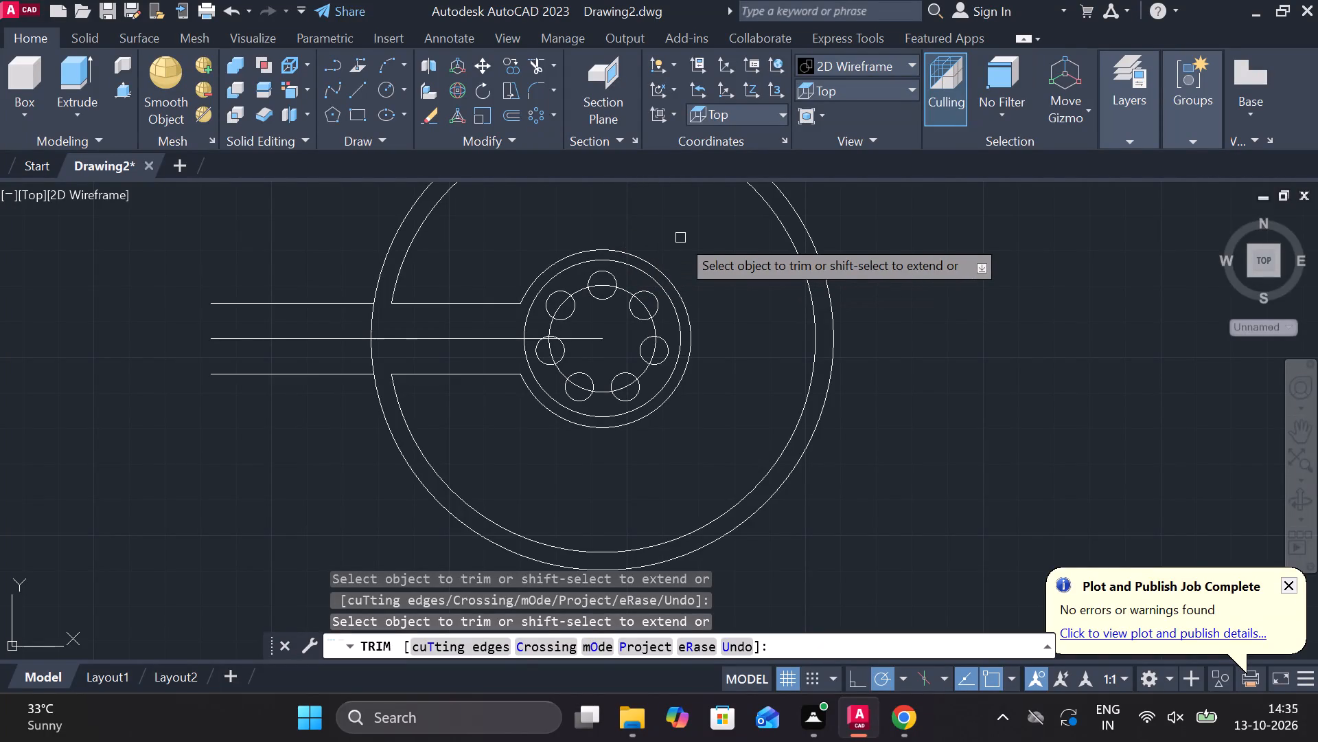
key(Escape)
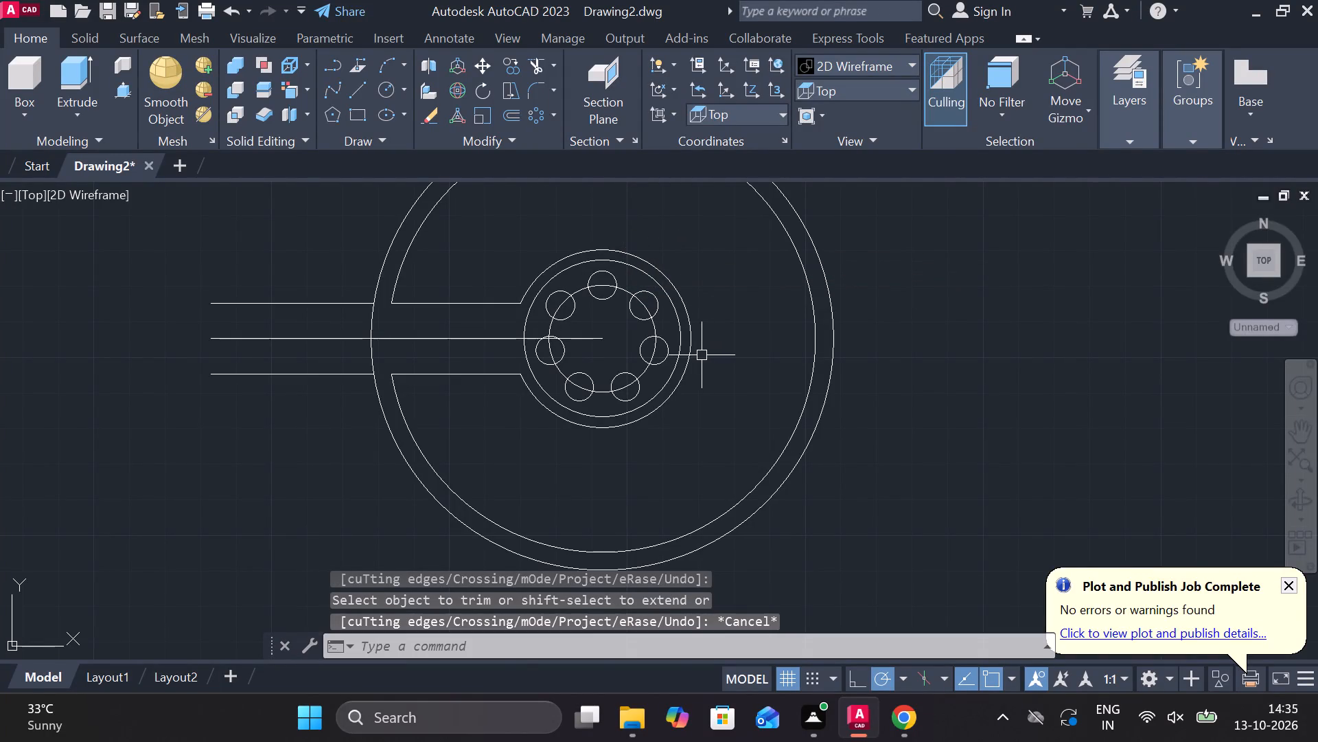
Draw a vertical line about 49 long from the common centre straight down.
scroll(599, 377, up, 1)
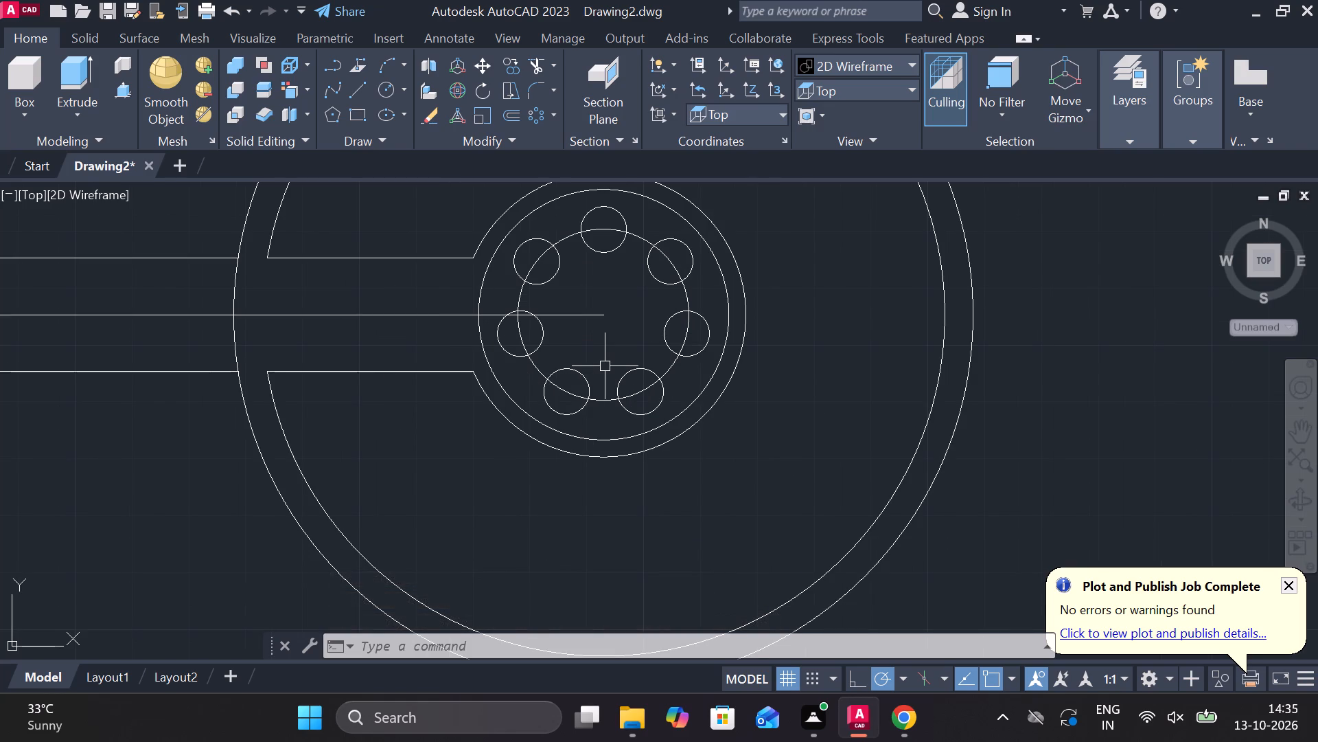
scroll(601, 366, down, 1)
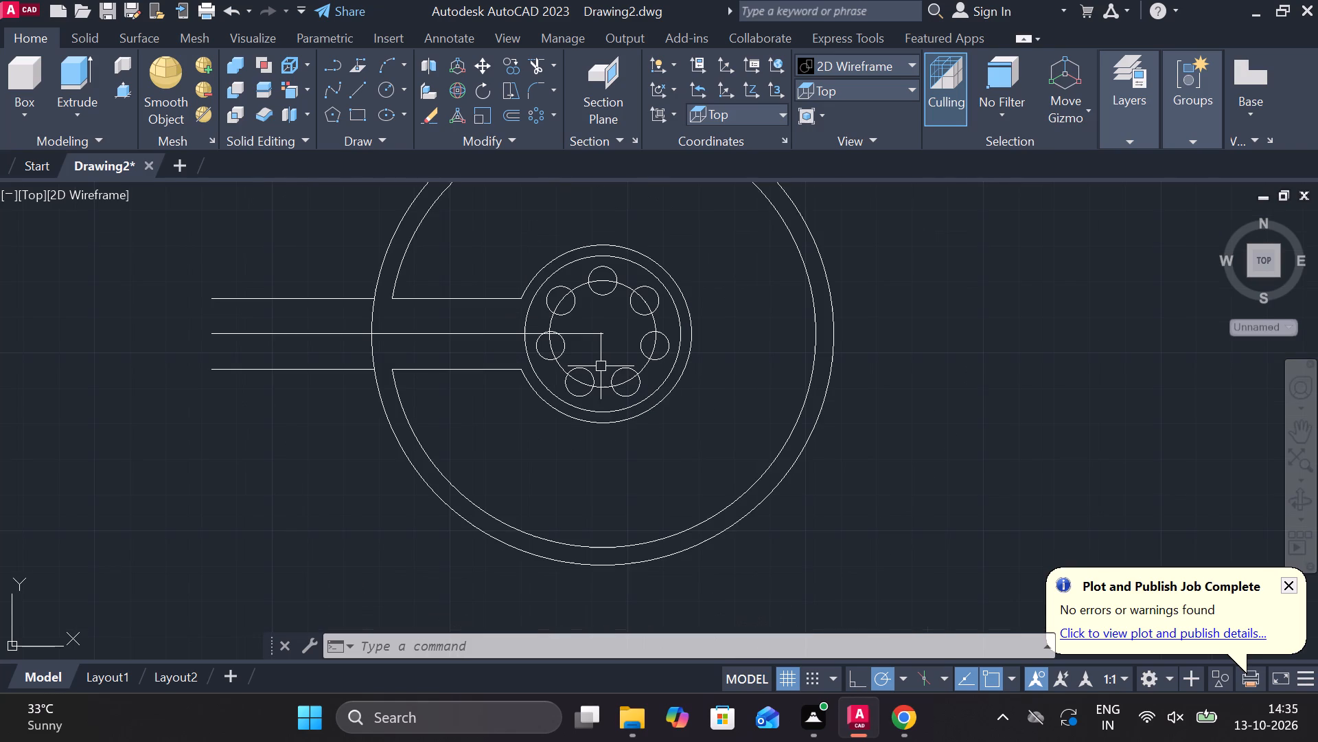
scroll(599, 346, up, 2)
key(l)
key(Return)
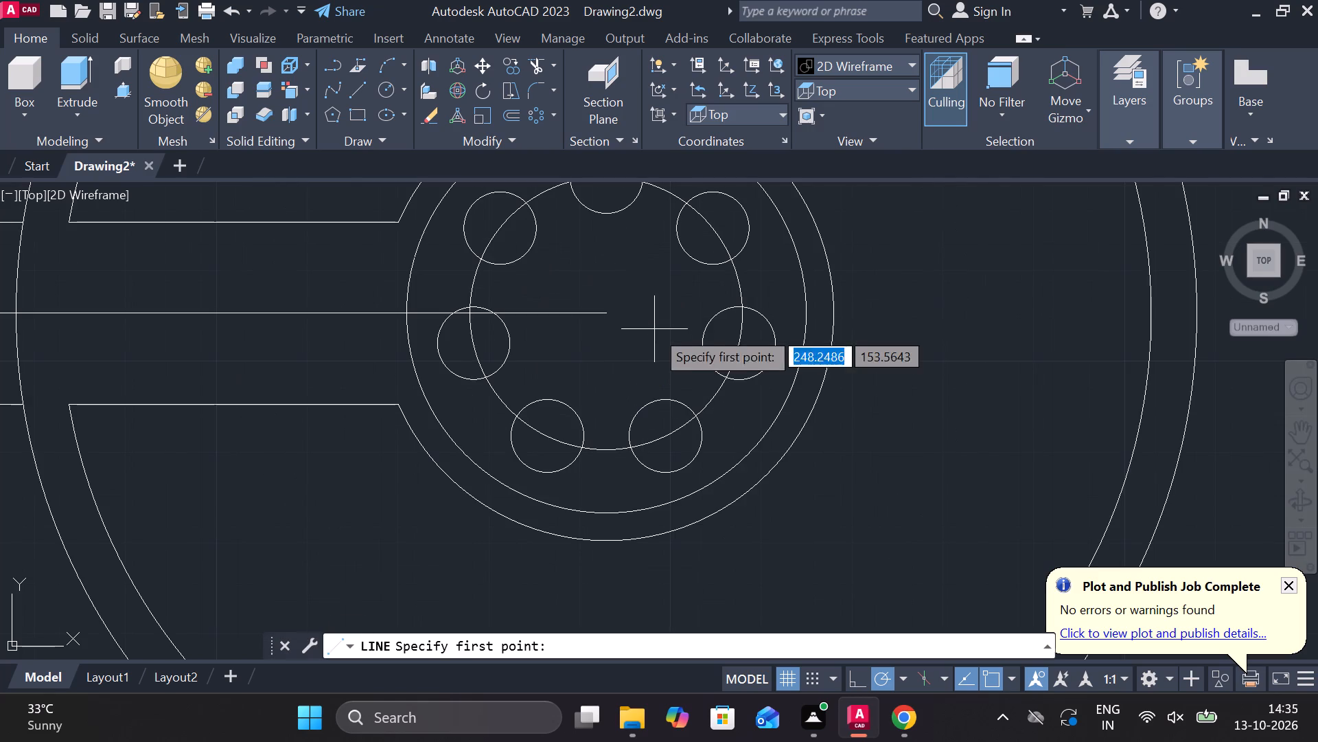
click(604, 313)
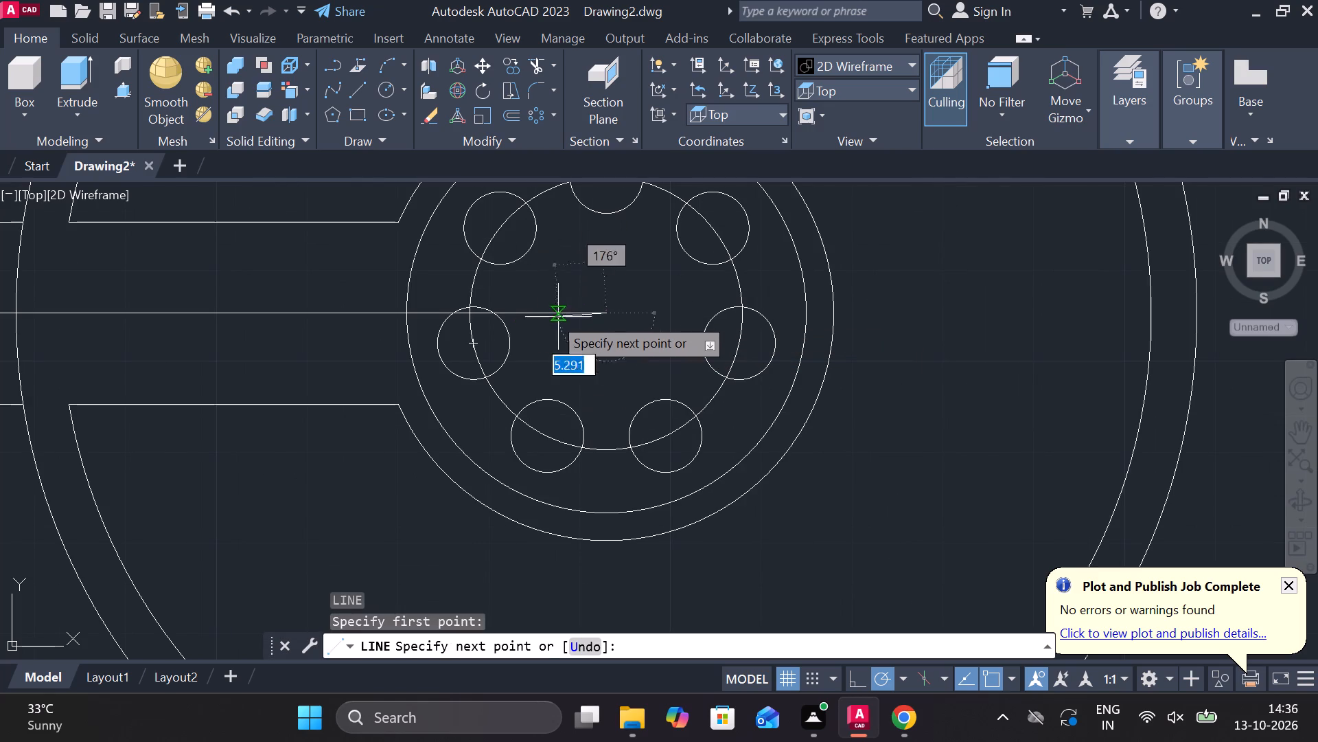
scroll(546, 313, down, 2)
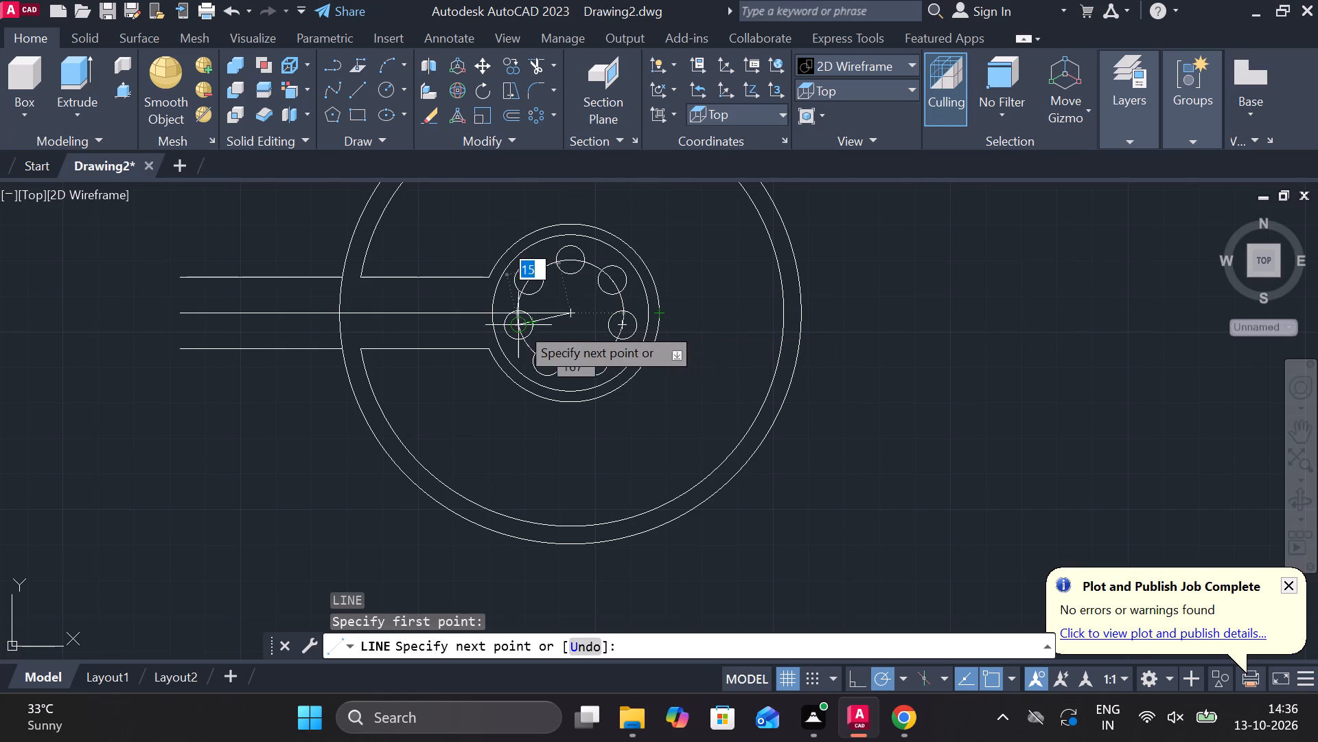
middle_drag(637, 373, 778, 393)
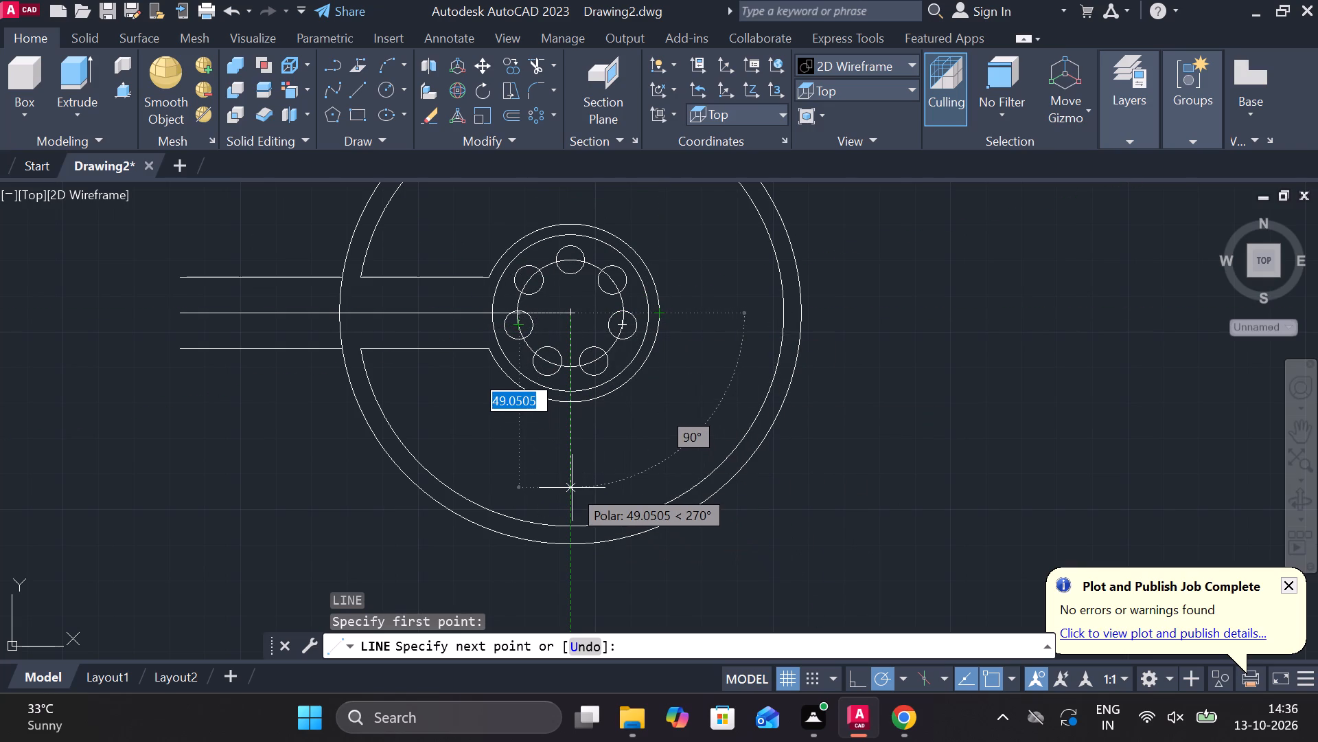
click(572, 488)
key(Escape)
Erase the middle arm line and the two leftover arm line pieces outside the outermost circle.
middle_drag(621, 468, 721, 502)
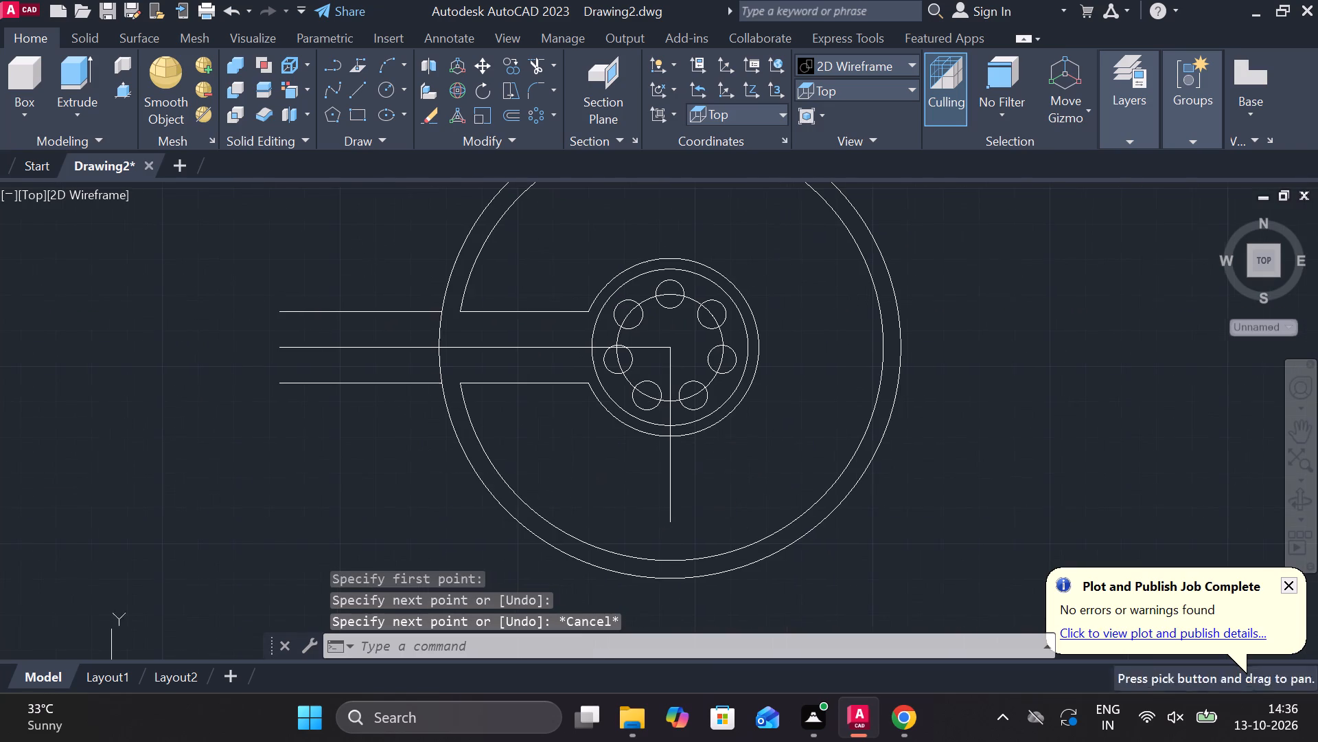
click(277, 434)
click(299, 265)
drag(351, 237, 351, 258)
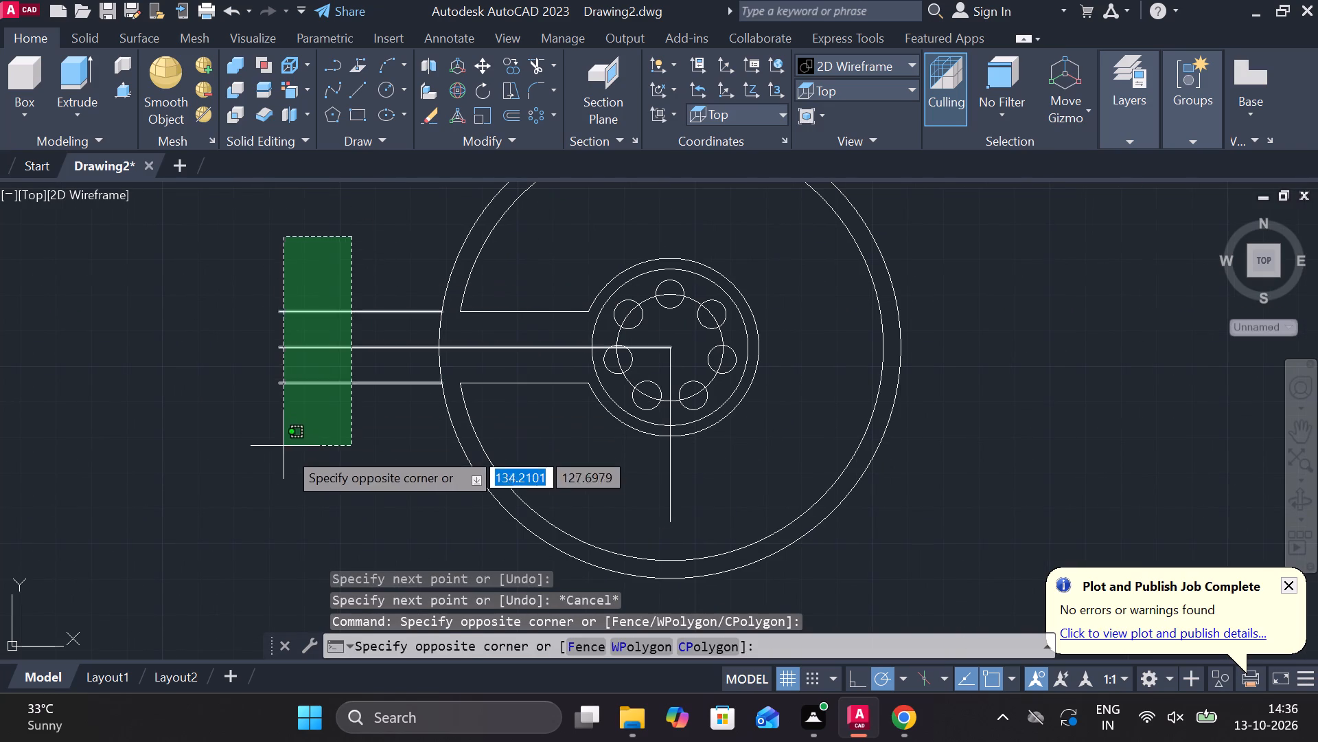
click(290, 453)
text(e)
key(space)
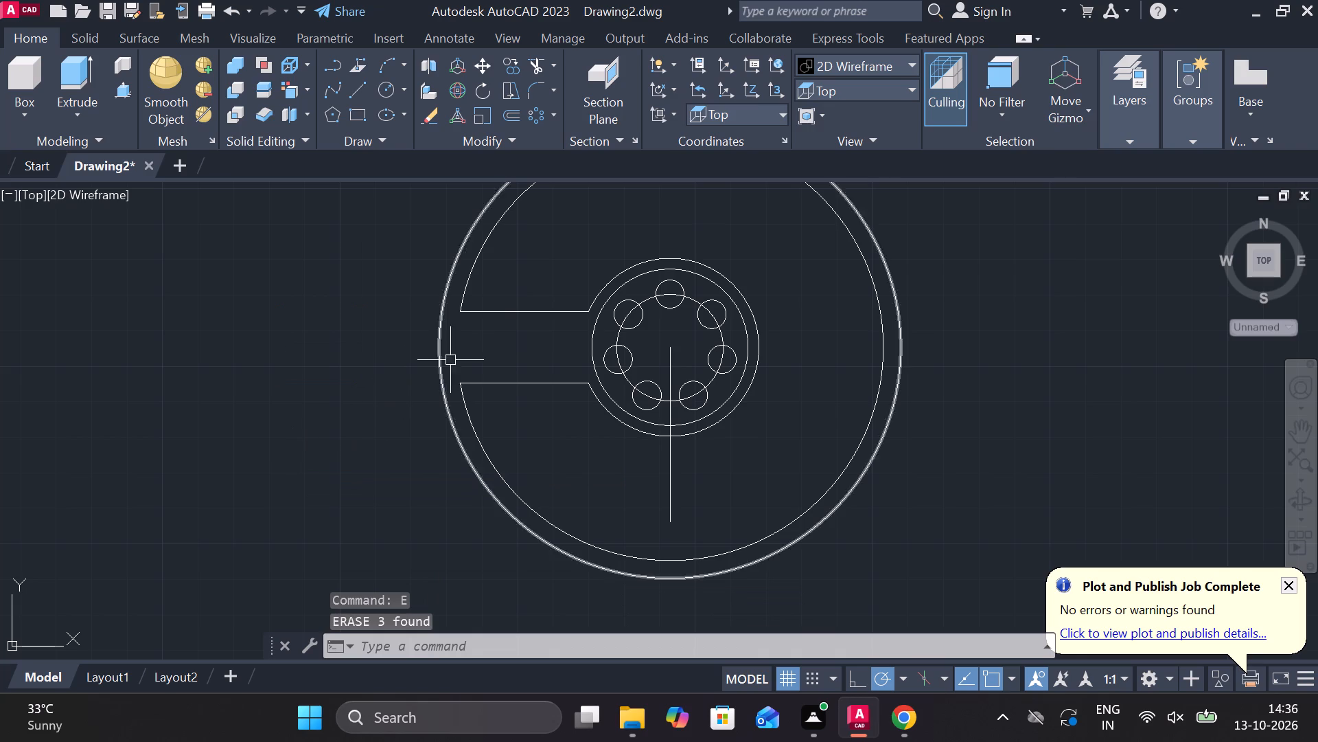
Lengthen both ends of the vertical line past the outermost circle, about 176 long overall.
scroll(584, 292, down, 1)
middle_drag(707, 304, 710, 316)
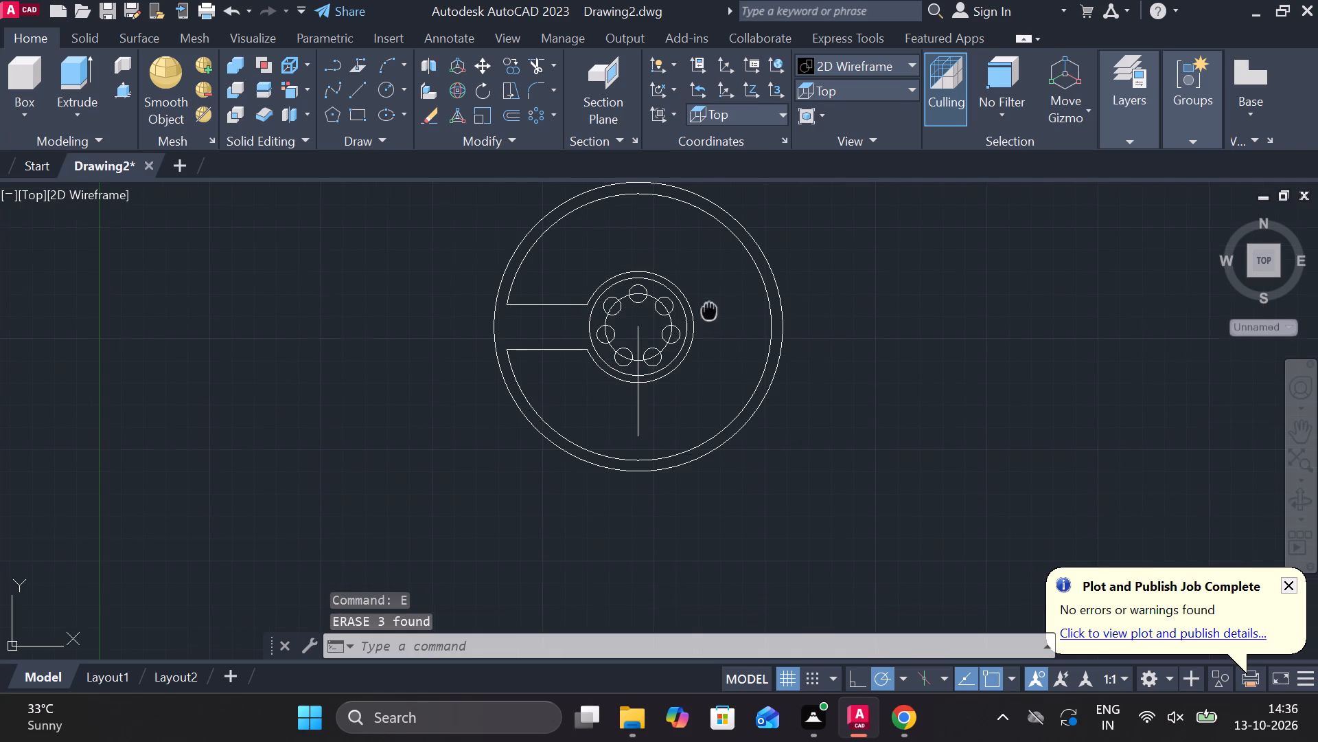
middle_drag(710, 316, 712, 349)
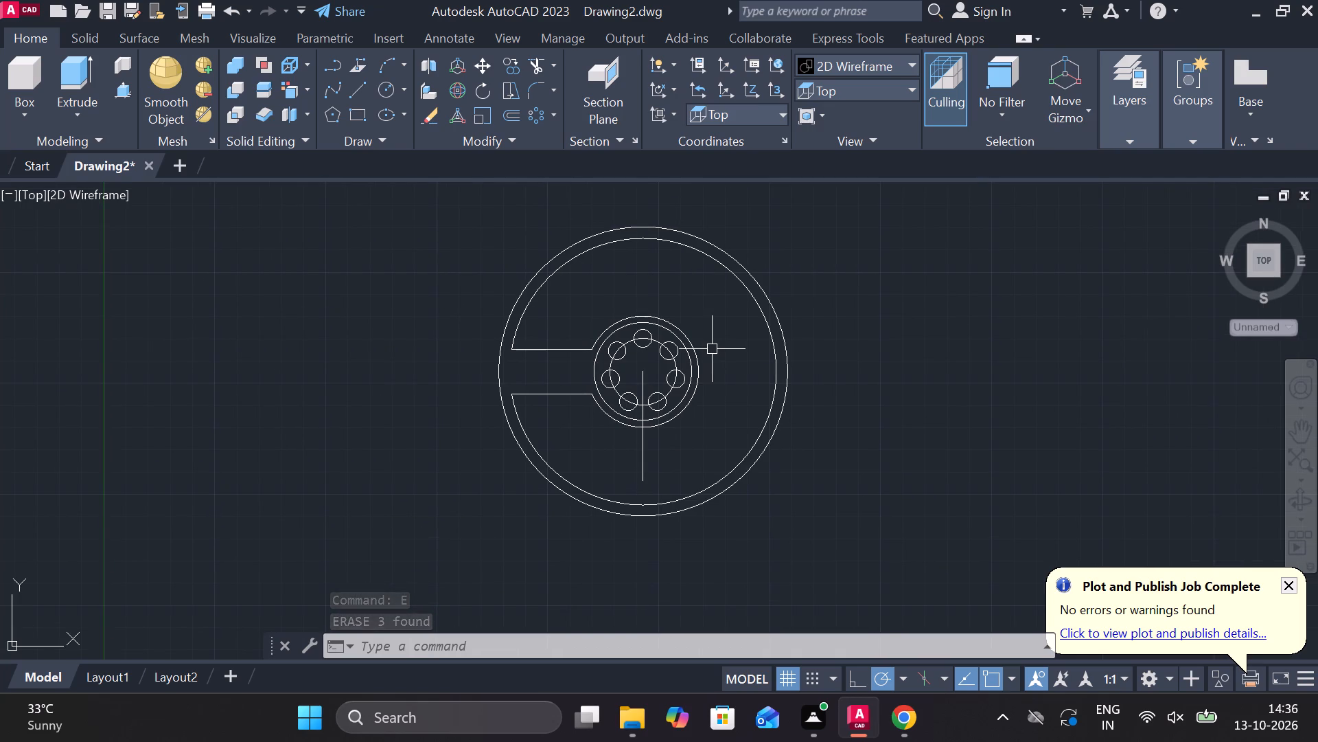
scroll(673, 352, up, 2)
click(603, 420)
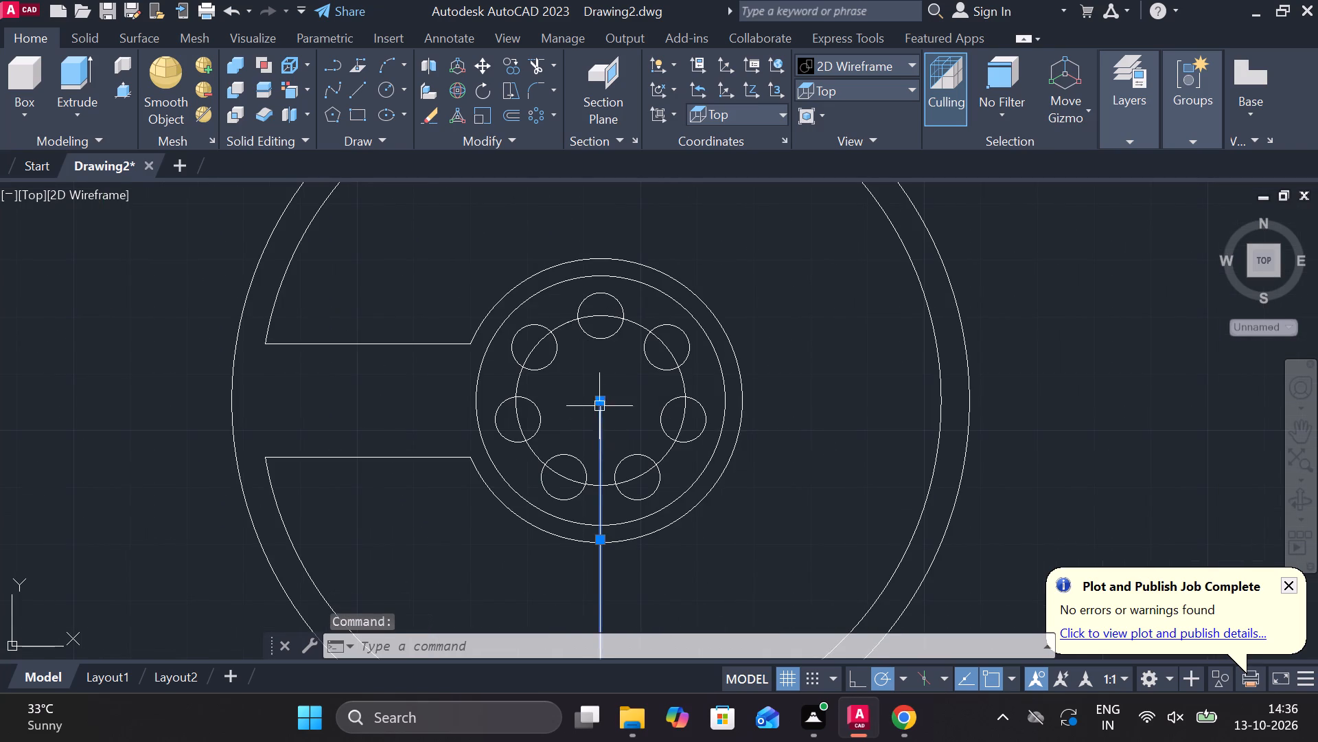
click(646, 449)
scroll(645, 326, down, 1)
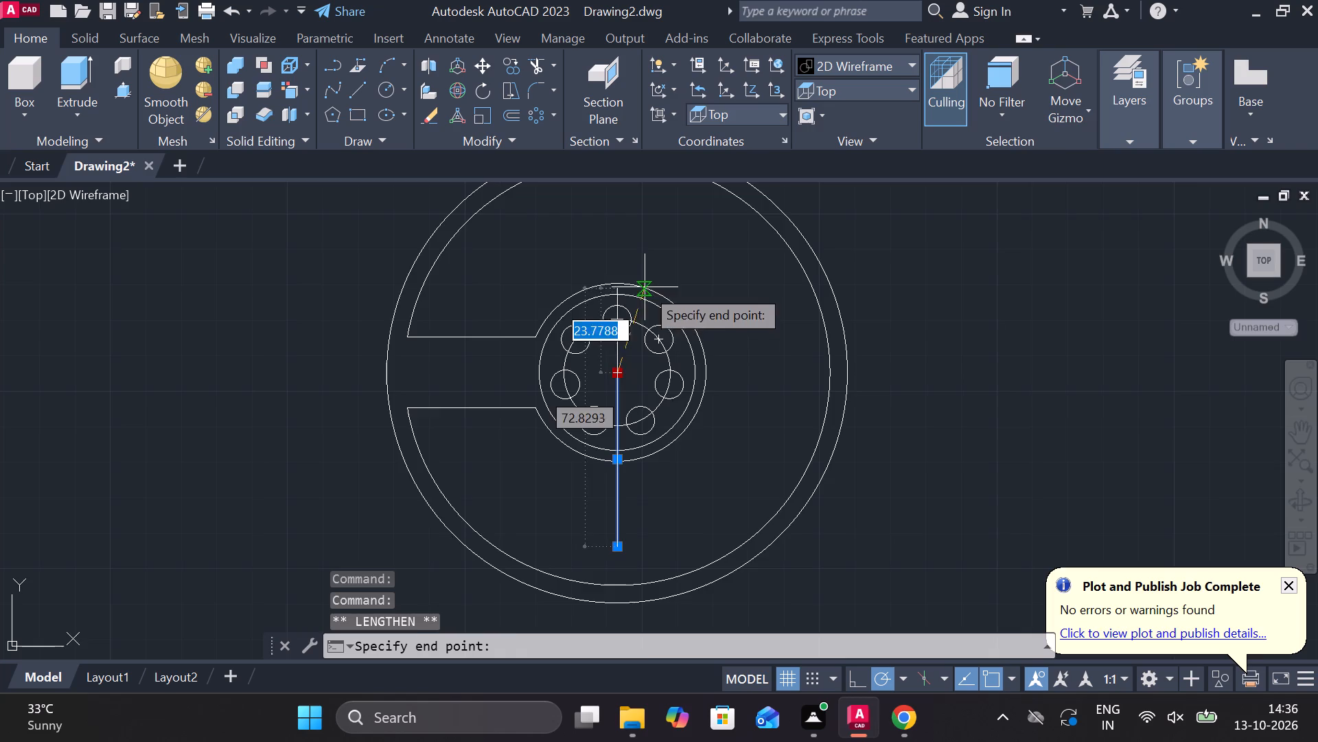
middle_drag(684, 365, 692, 587)
click(626, 291)
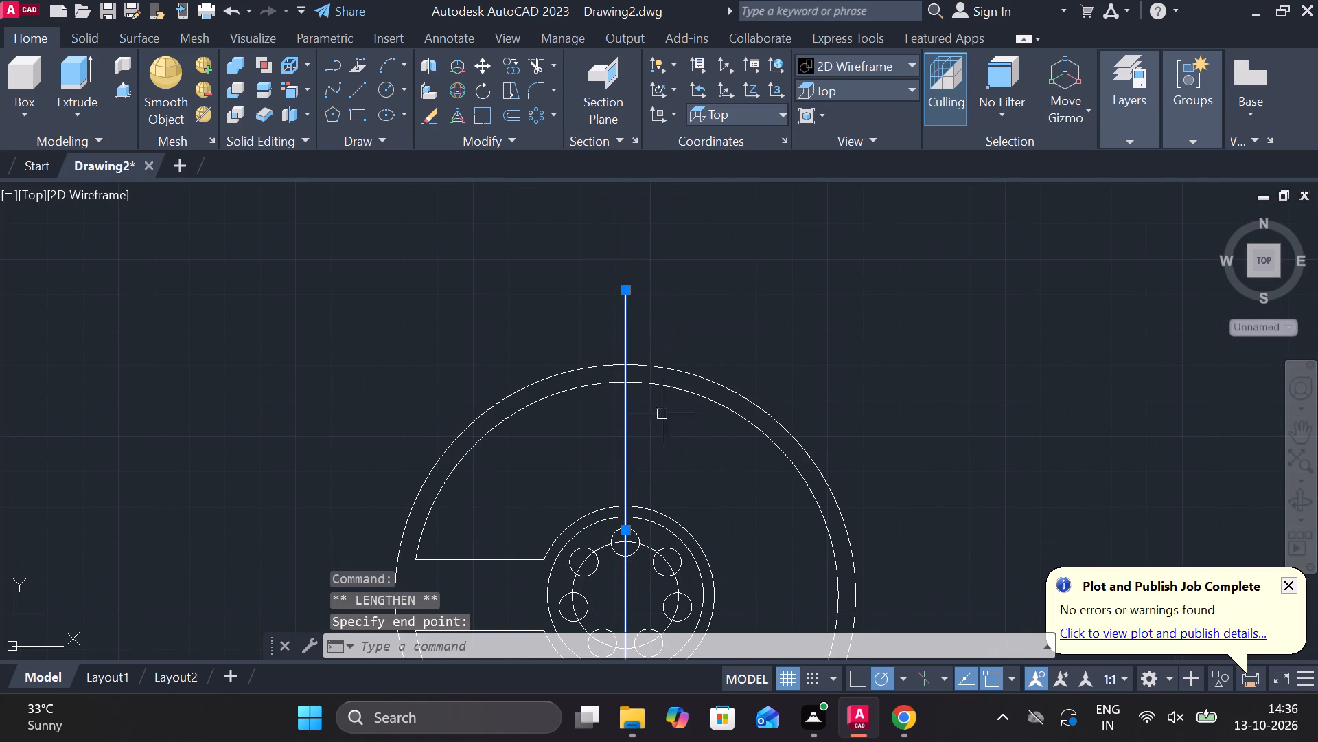
scroll(696, 383, down, 1)
middle_drag(635, 598, 639, 459)
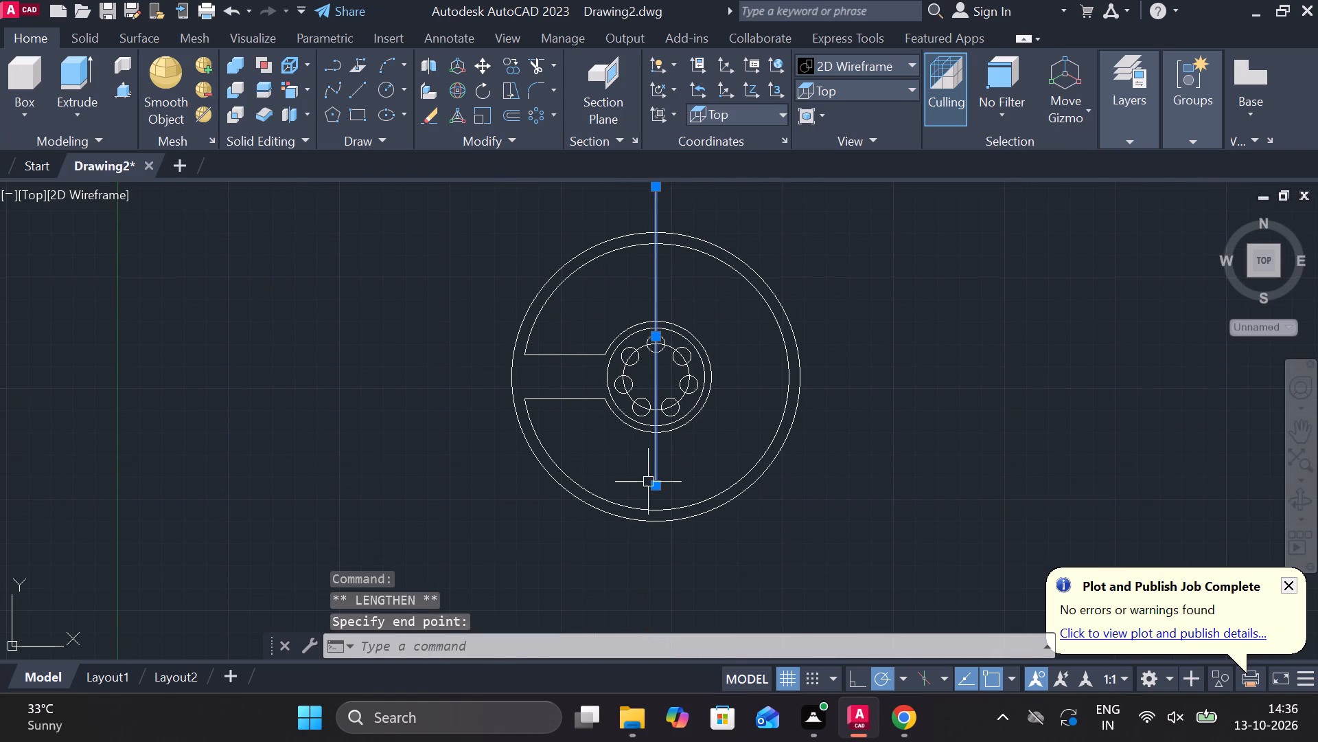
click(686, 538)
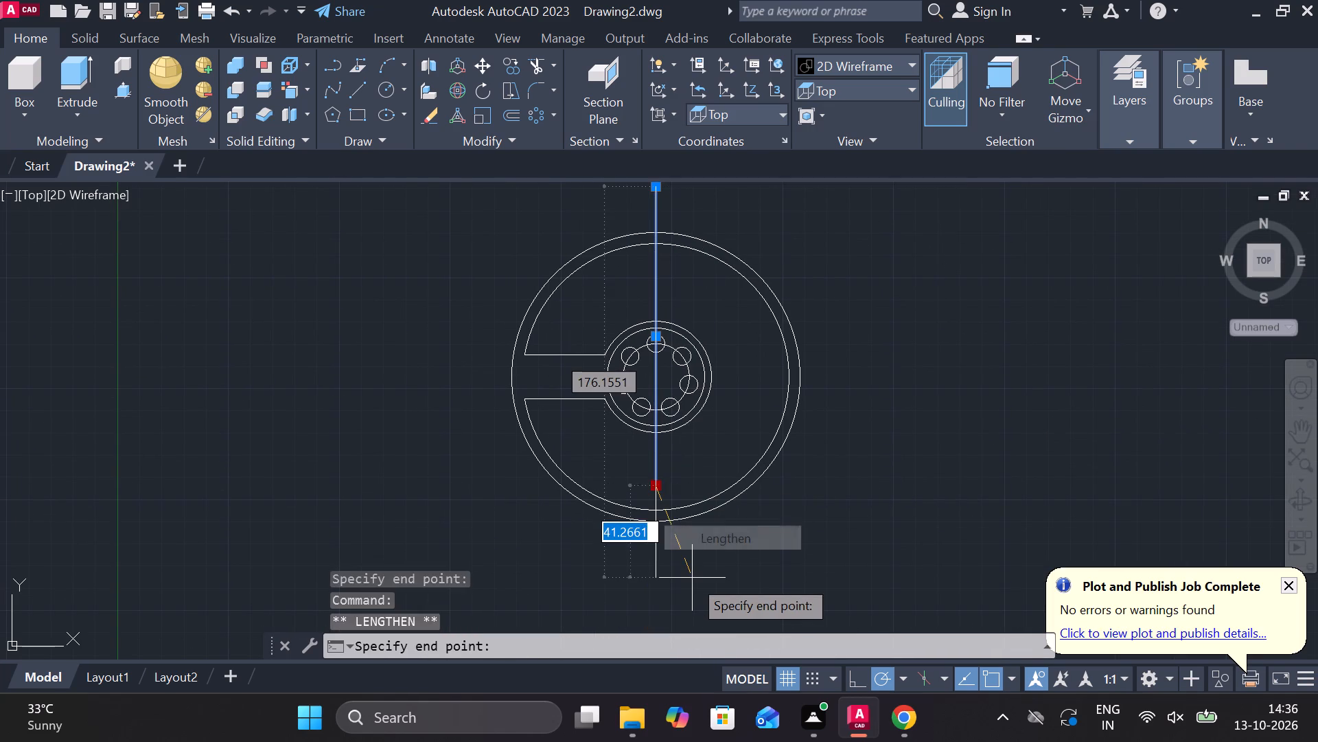
click(692, 578)
key(Escape)
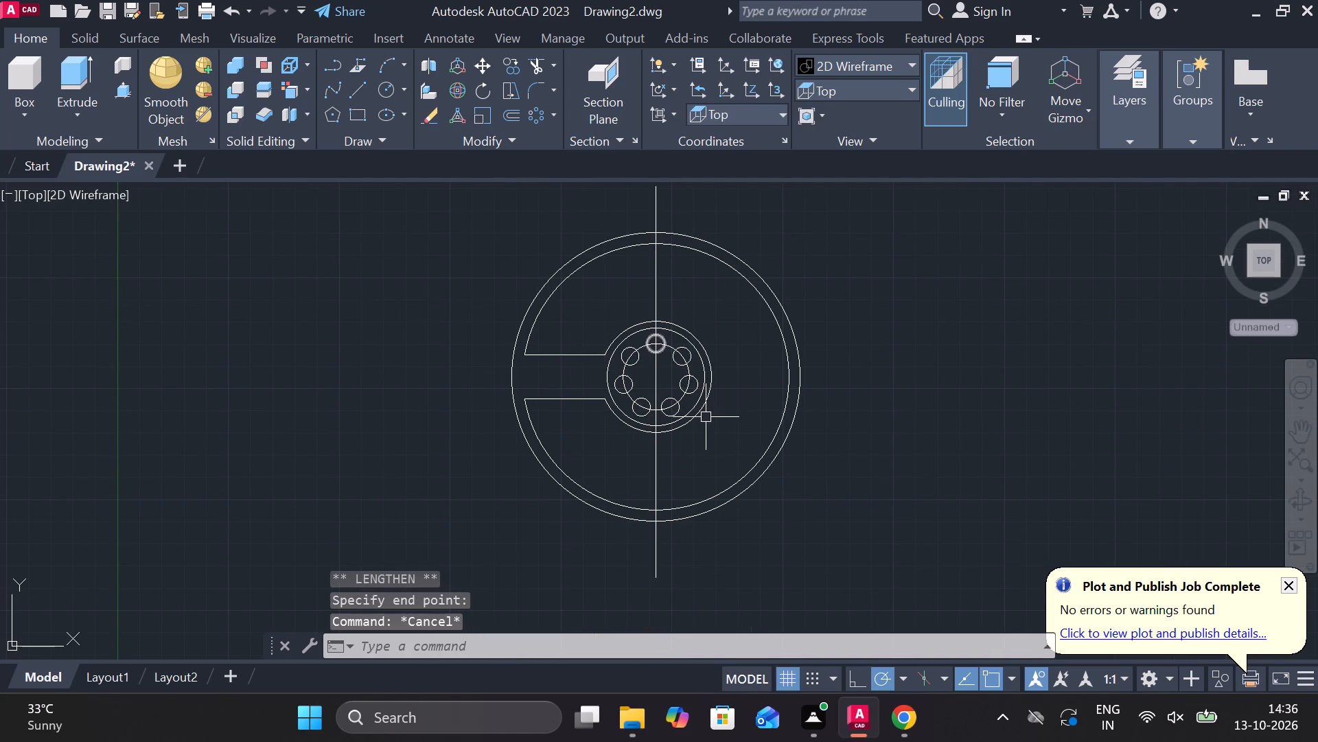
Trim away the 120-diameter circle's right half and the vertical line's lower piece between the two outermost circles.
key(r)
key(Escape)
key(y)
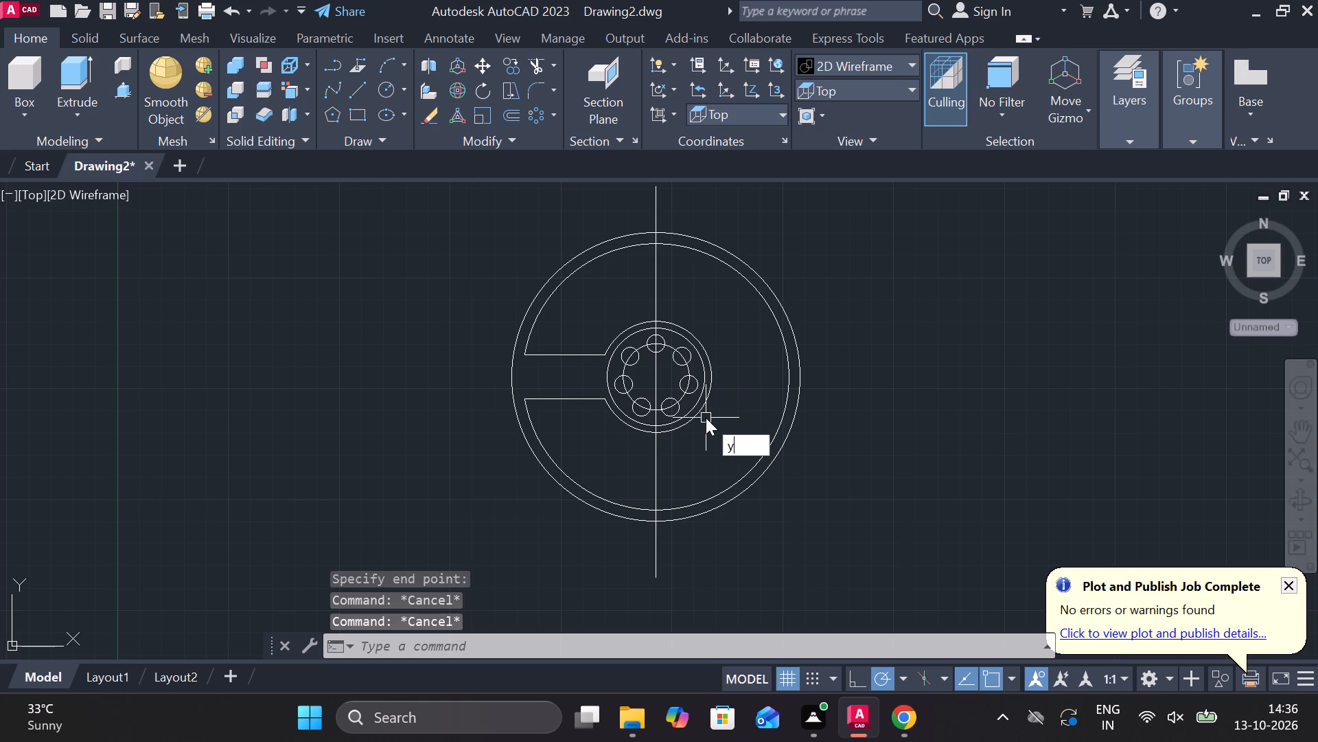
key(Escape)
text(tr)
key(space)
scroll(654, 517, up, 2)
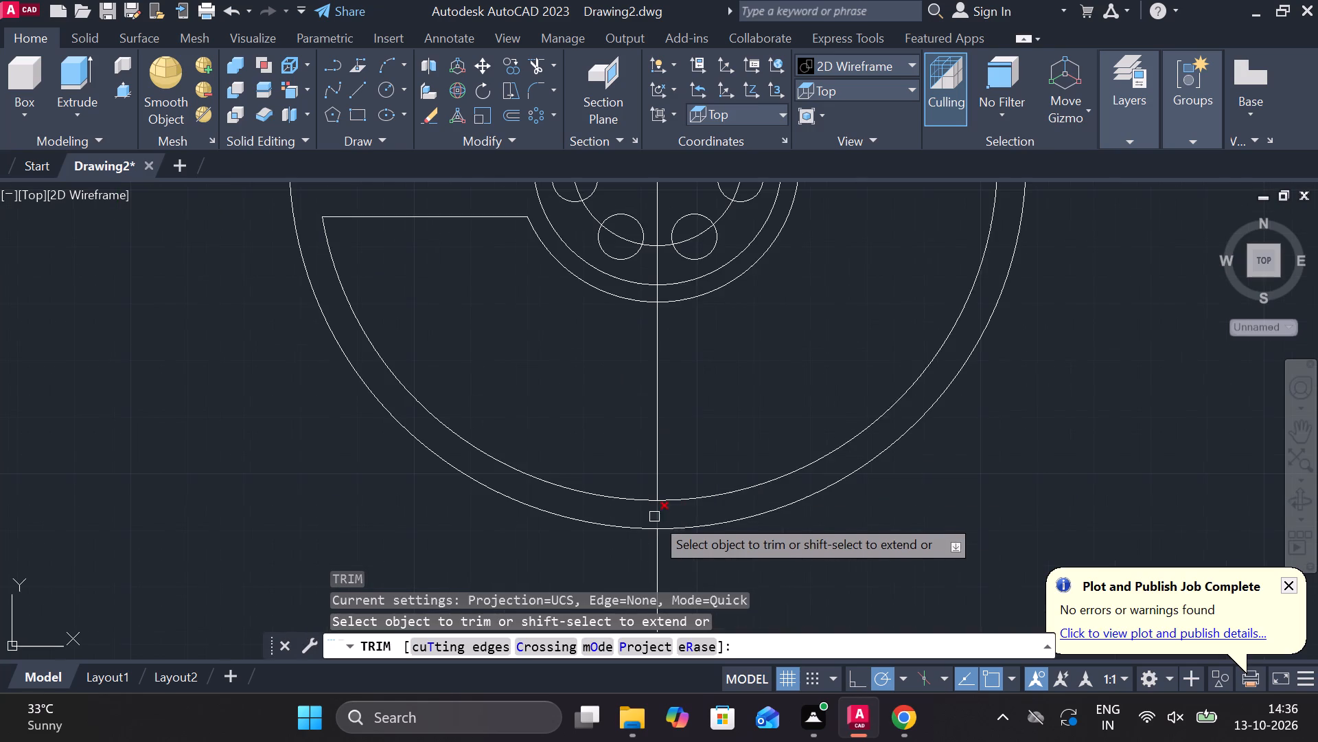
click(686, 503)
click(653, 515)
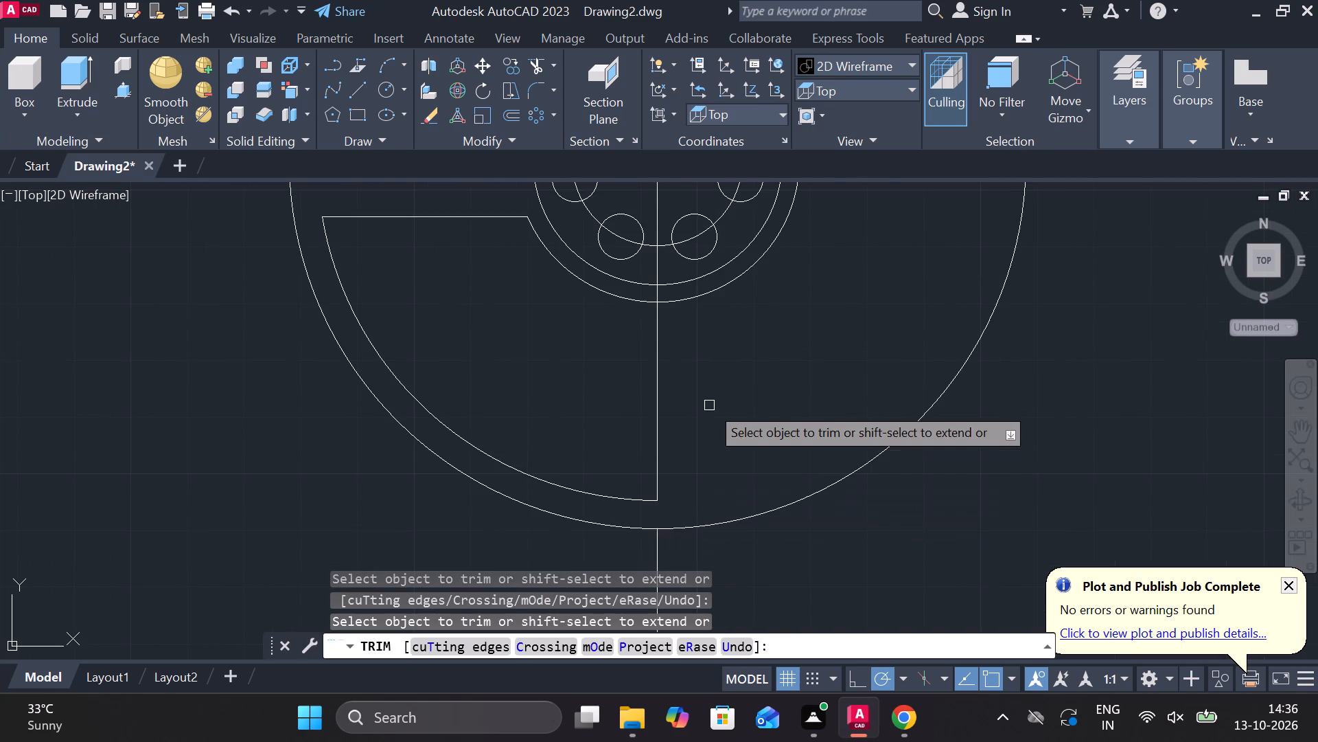
Trim the vertical line's lower piece between the 44- and 50-diameter circles.
scroll(709, 405, down, 1)
middle_drag(722, 438, 722, 460)
scroll(686, 357, up, 3)
click(644, 359)
click(656, 359)
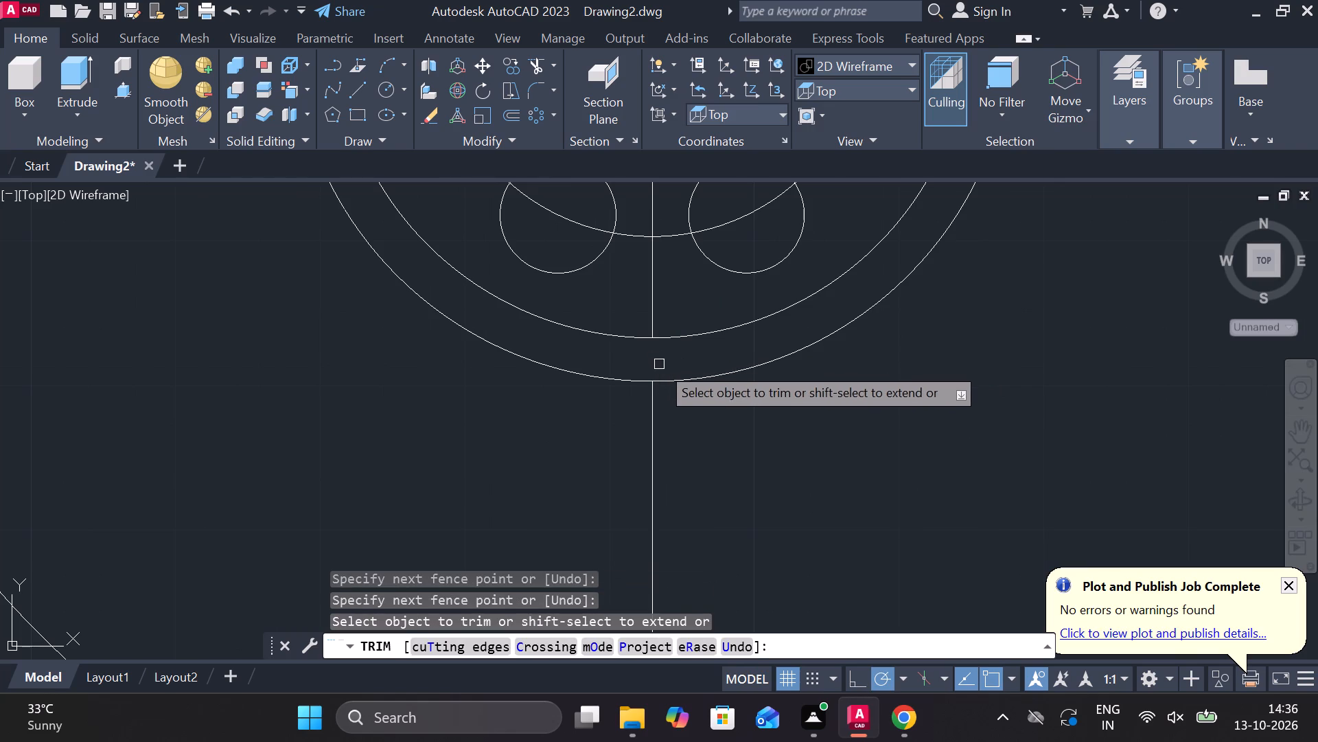
scroll(669, 376, down, 4)
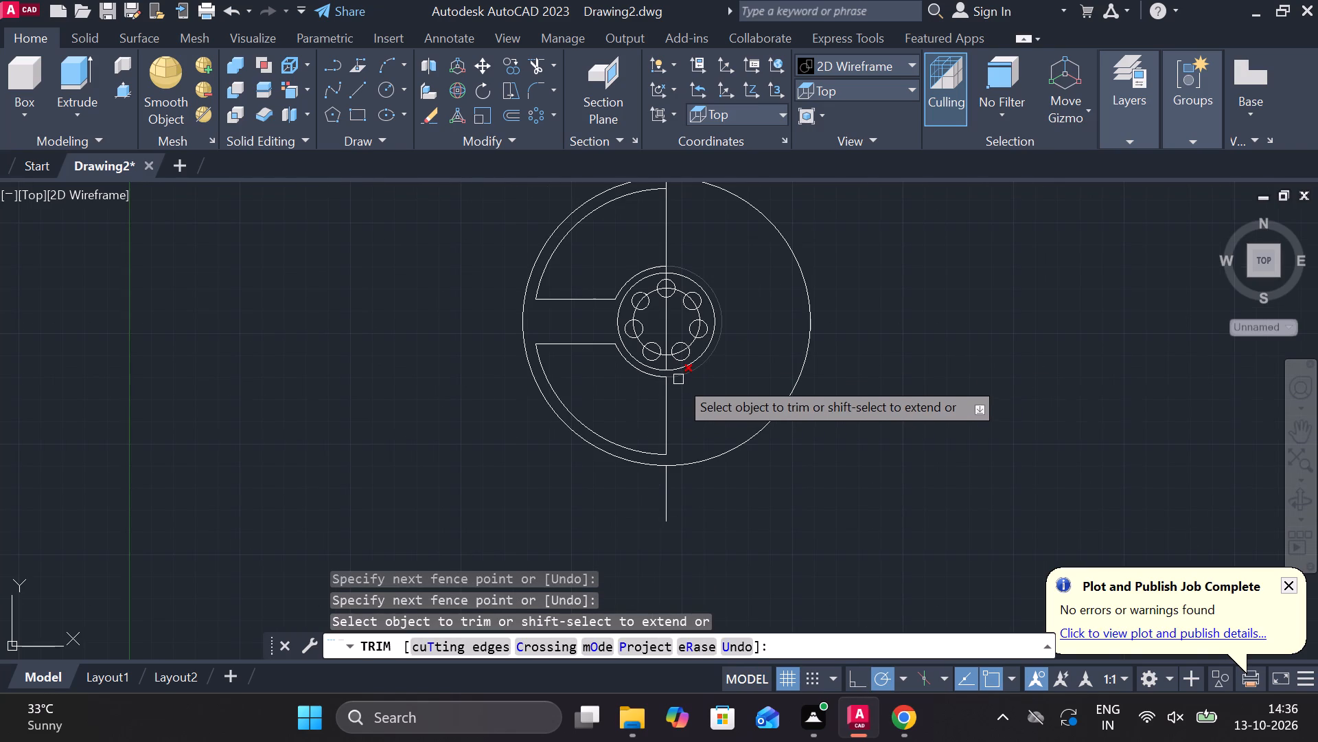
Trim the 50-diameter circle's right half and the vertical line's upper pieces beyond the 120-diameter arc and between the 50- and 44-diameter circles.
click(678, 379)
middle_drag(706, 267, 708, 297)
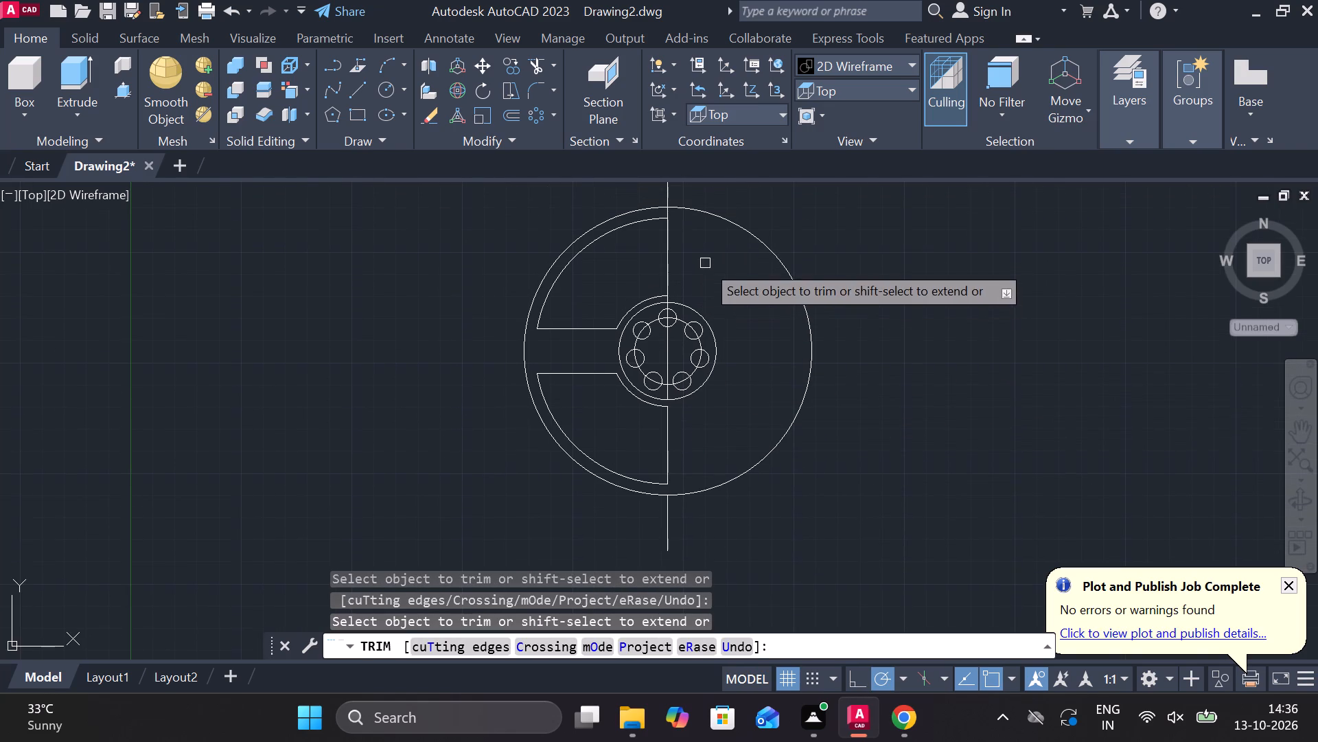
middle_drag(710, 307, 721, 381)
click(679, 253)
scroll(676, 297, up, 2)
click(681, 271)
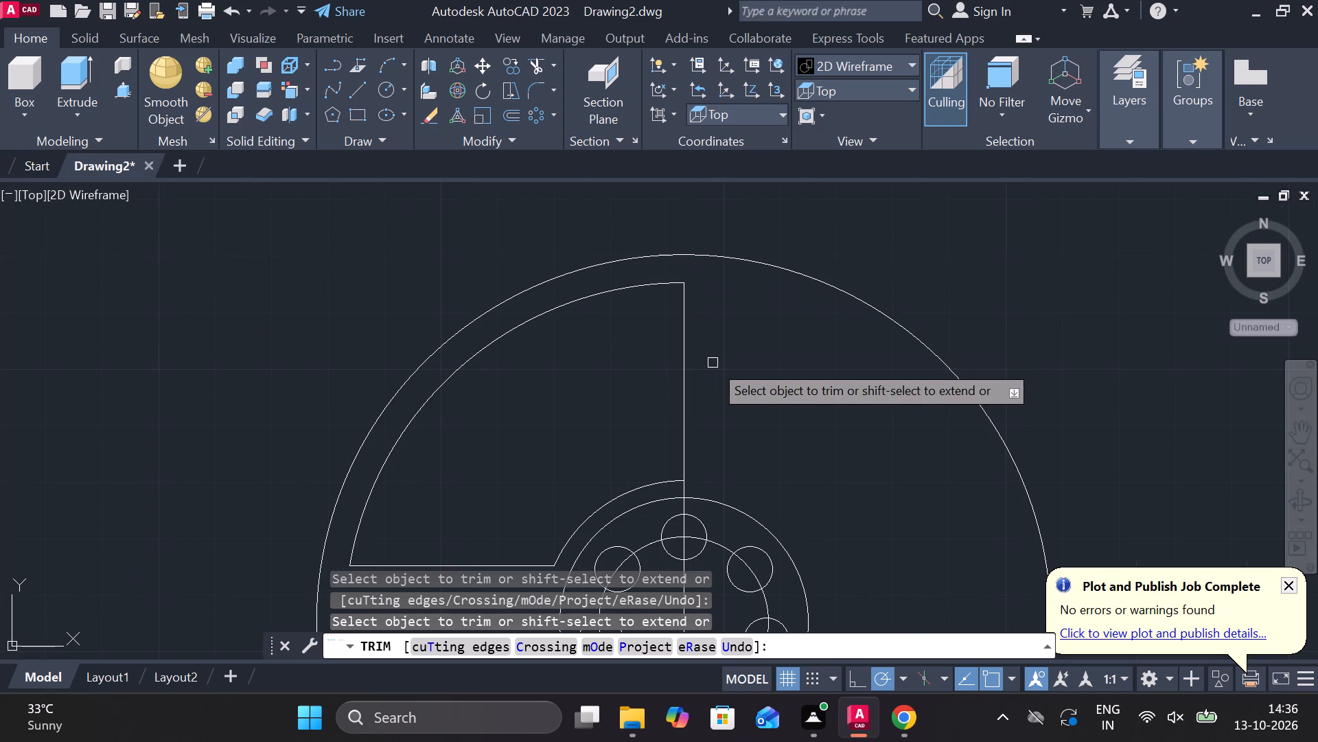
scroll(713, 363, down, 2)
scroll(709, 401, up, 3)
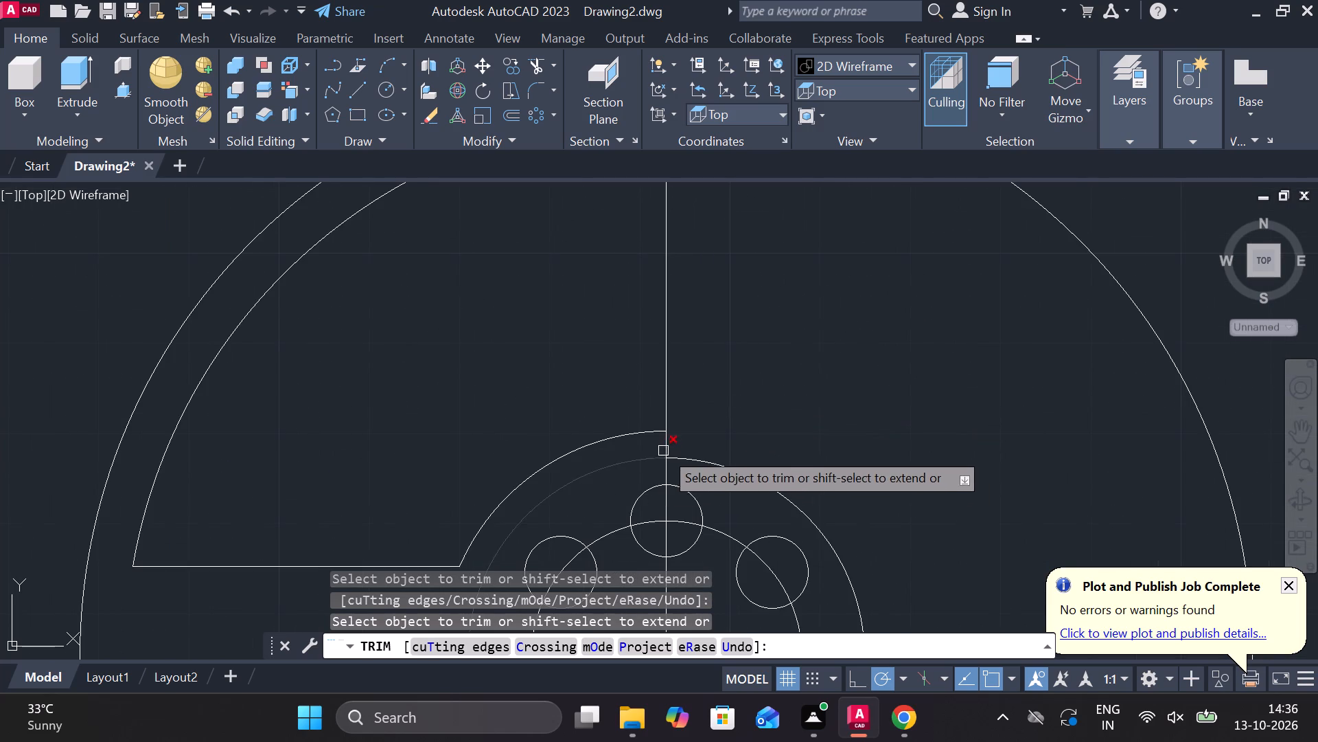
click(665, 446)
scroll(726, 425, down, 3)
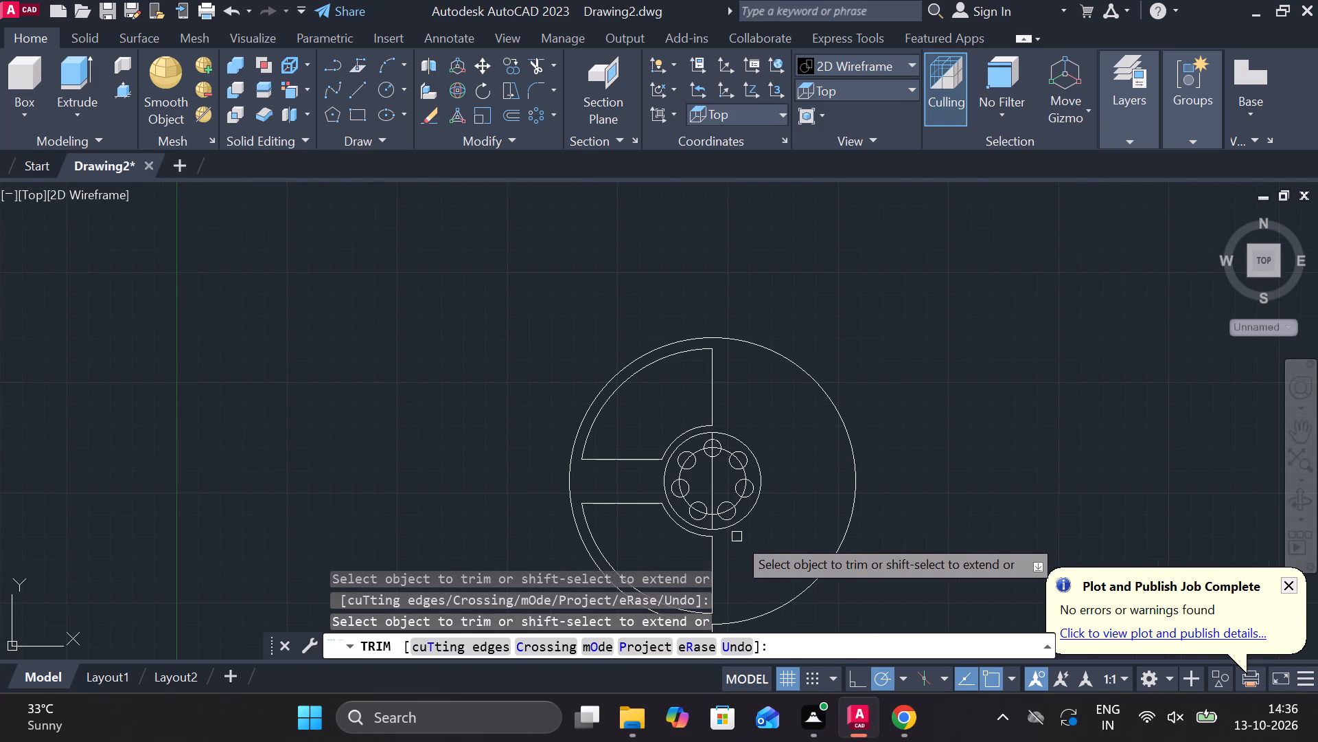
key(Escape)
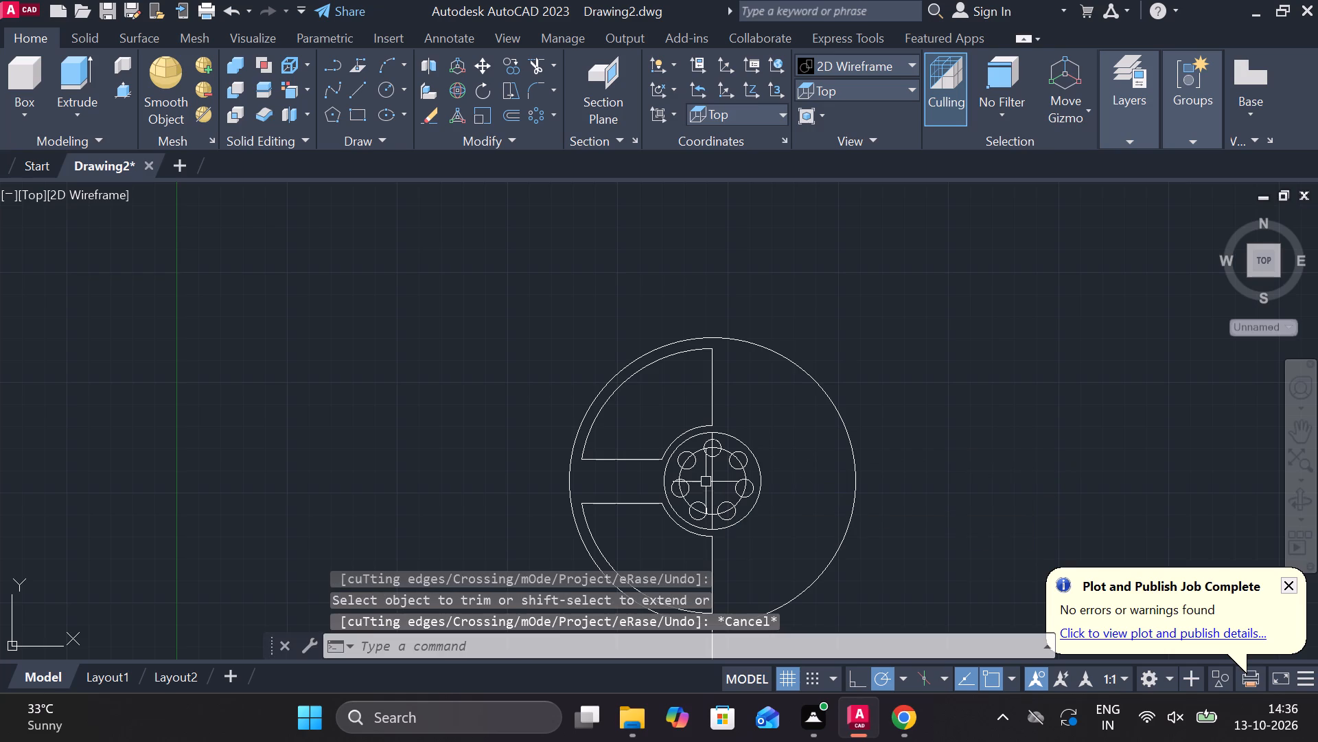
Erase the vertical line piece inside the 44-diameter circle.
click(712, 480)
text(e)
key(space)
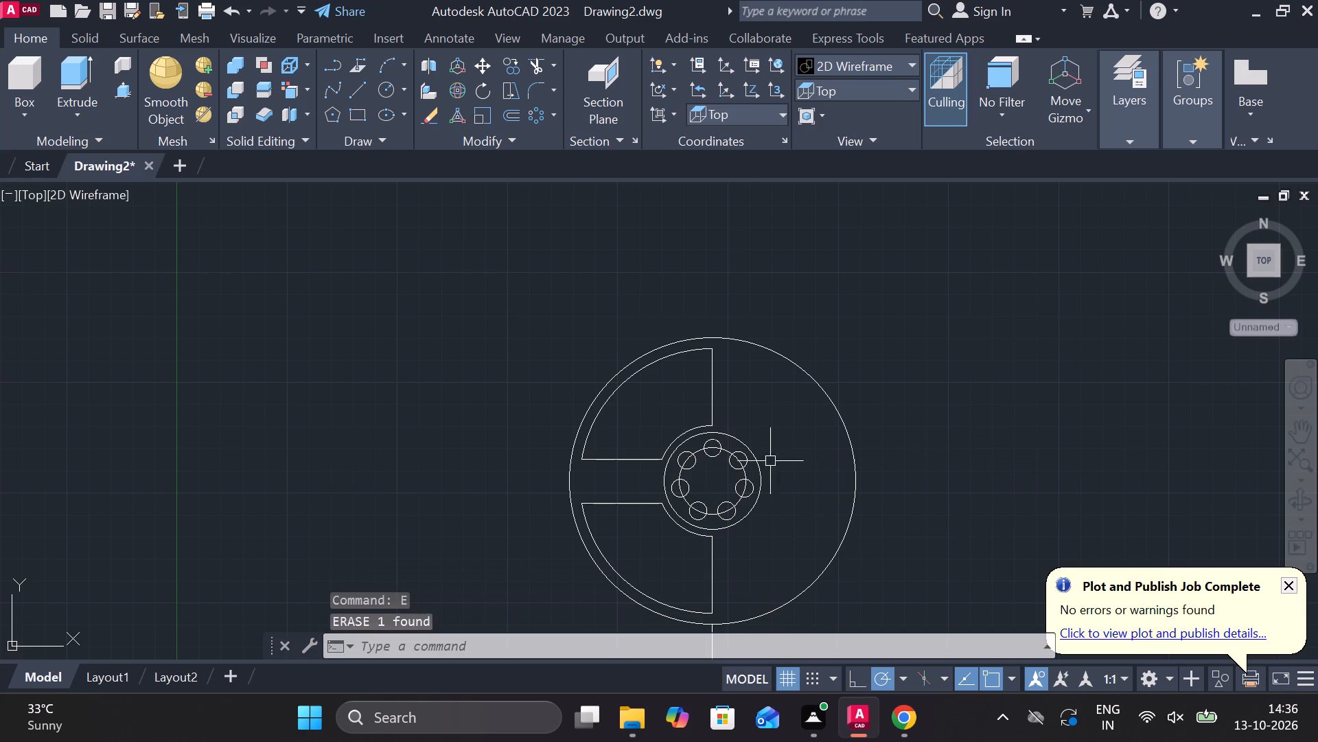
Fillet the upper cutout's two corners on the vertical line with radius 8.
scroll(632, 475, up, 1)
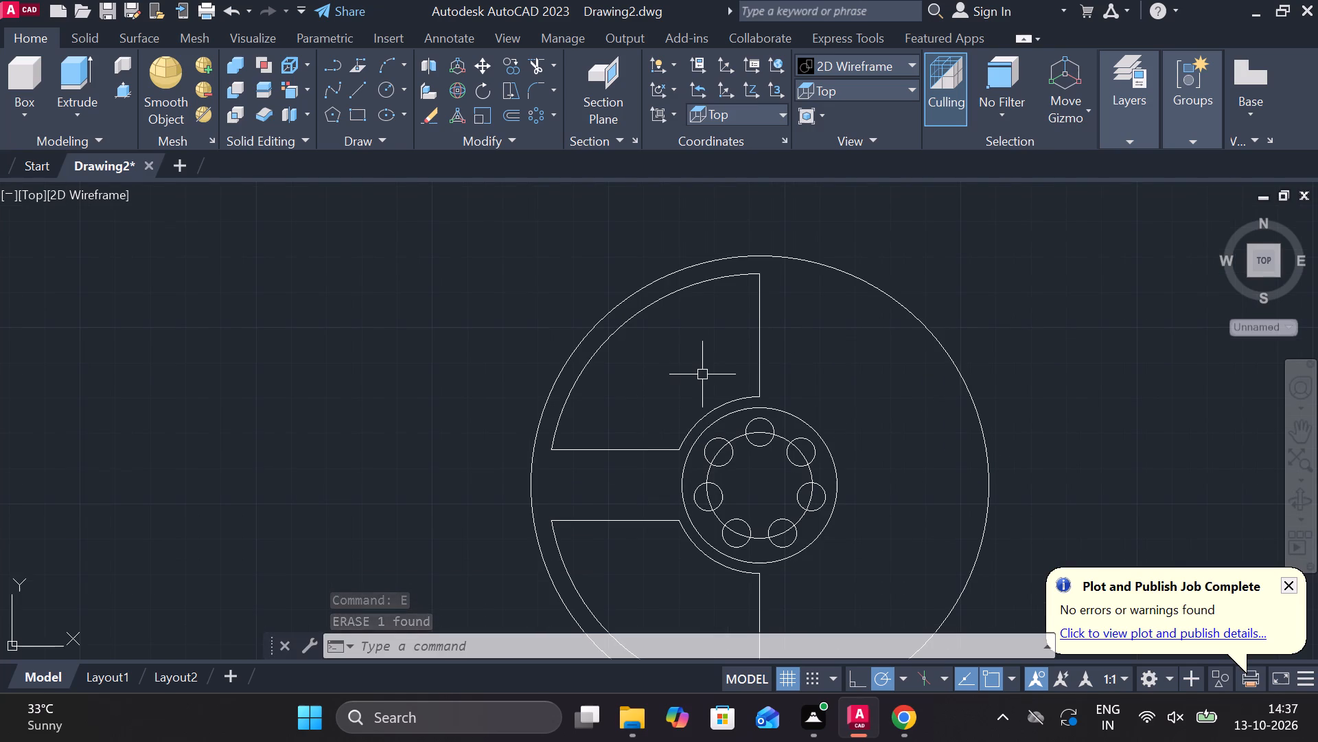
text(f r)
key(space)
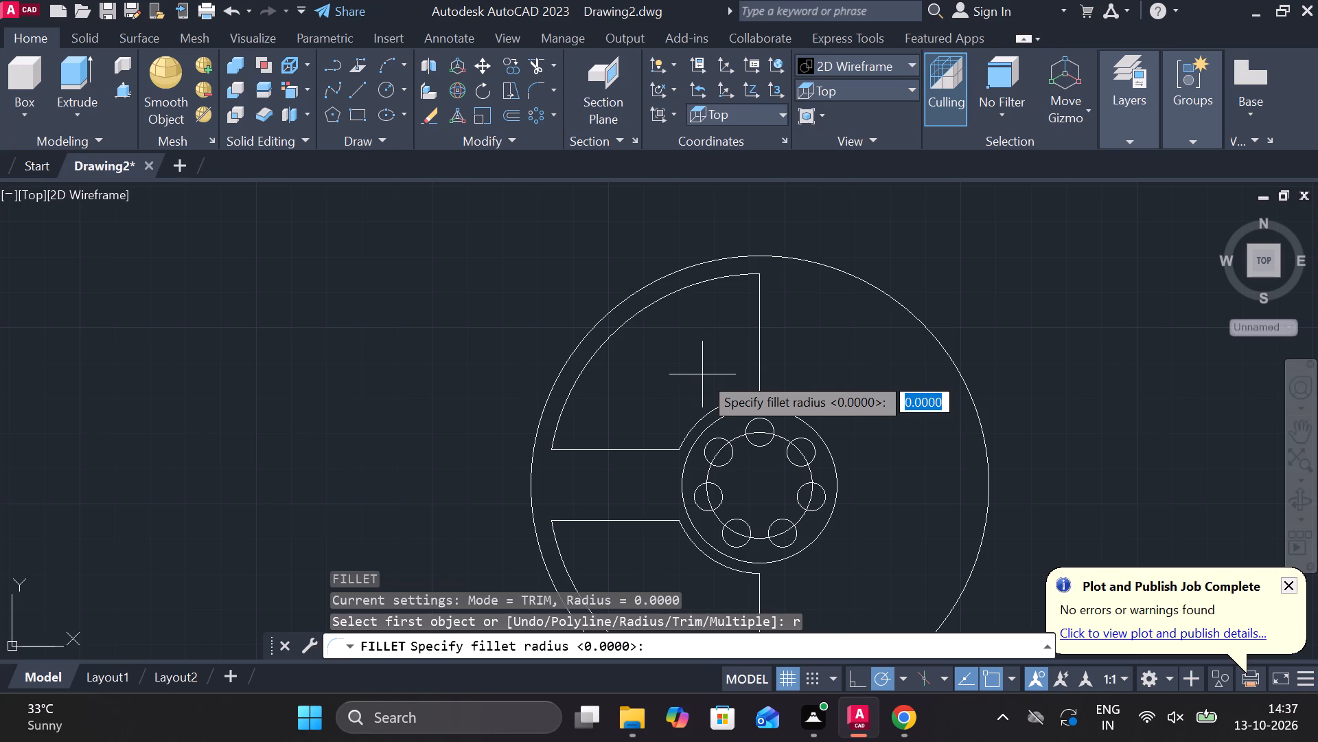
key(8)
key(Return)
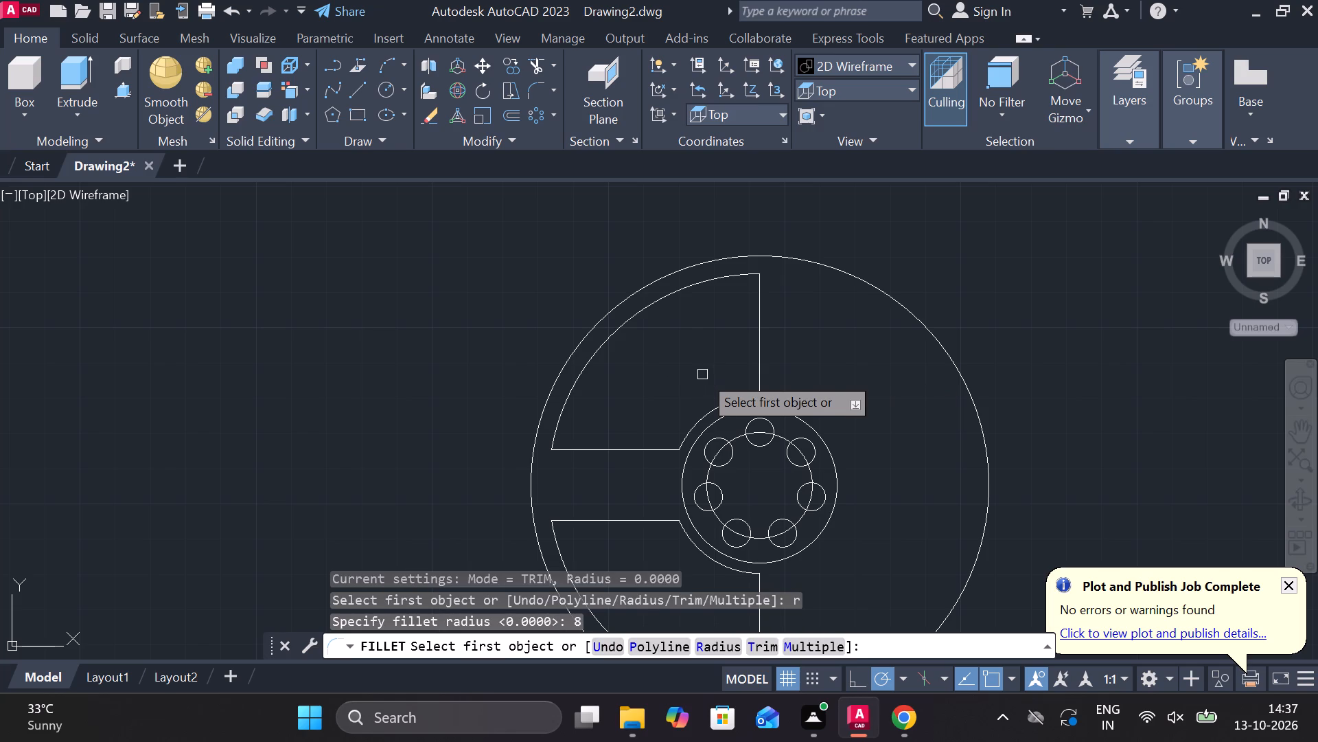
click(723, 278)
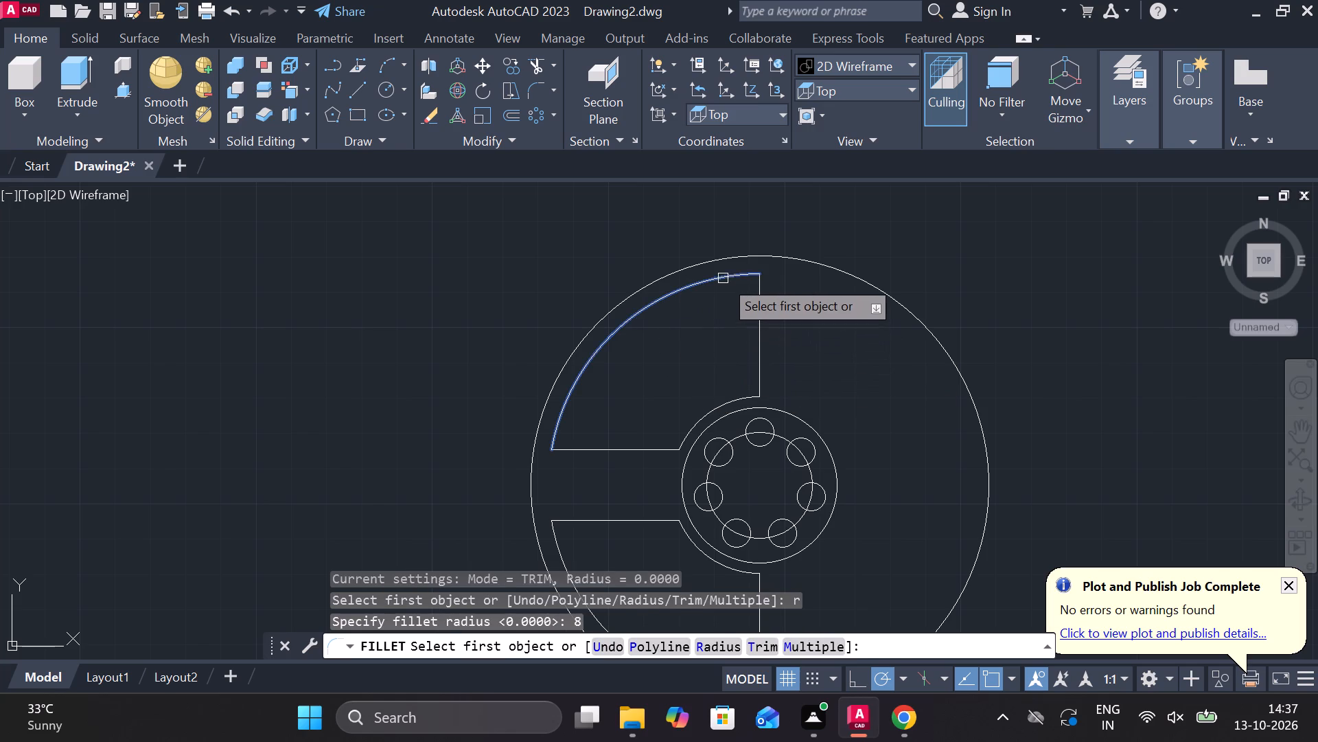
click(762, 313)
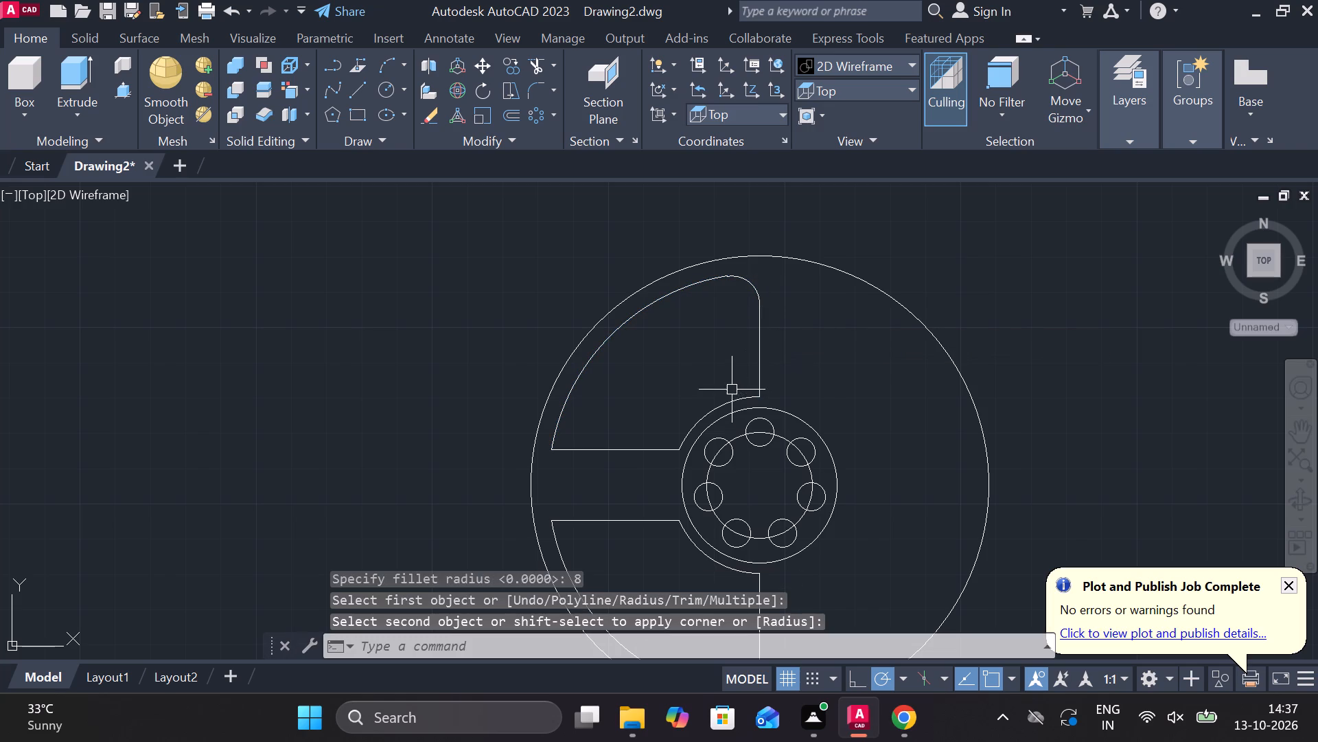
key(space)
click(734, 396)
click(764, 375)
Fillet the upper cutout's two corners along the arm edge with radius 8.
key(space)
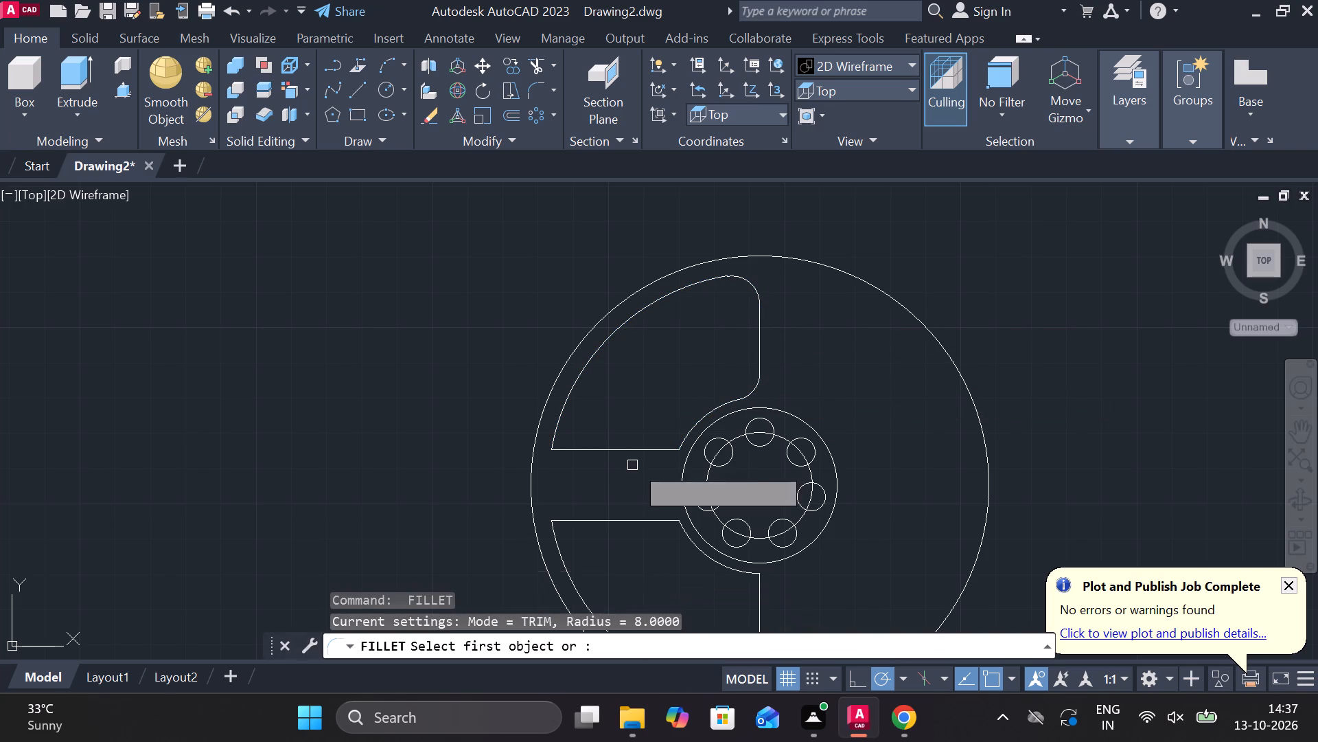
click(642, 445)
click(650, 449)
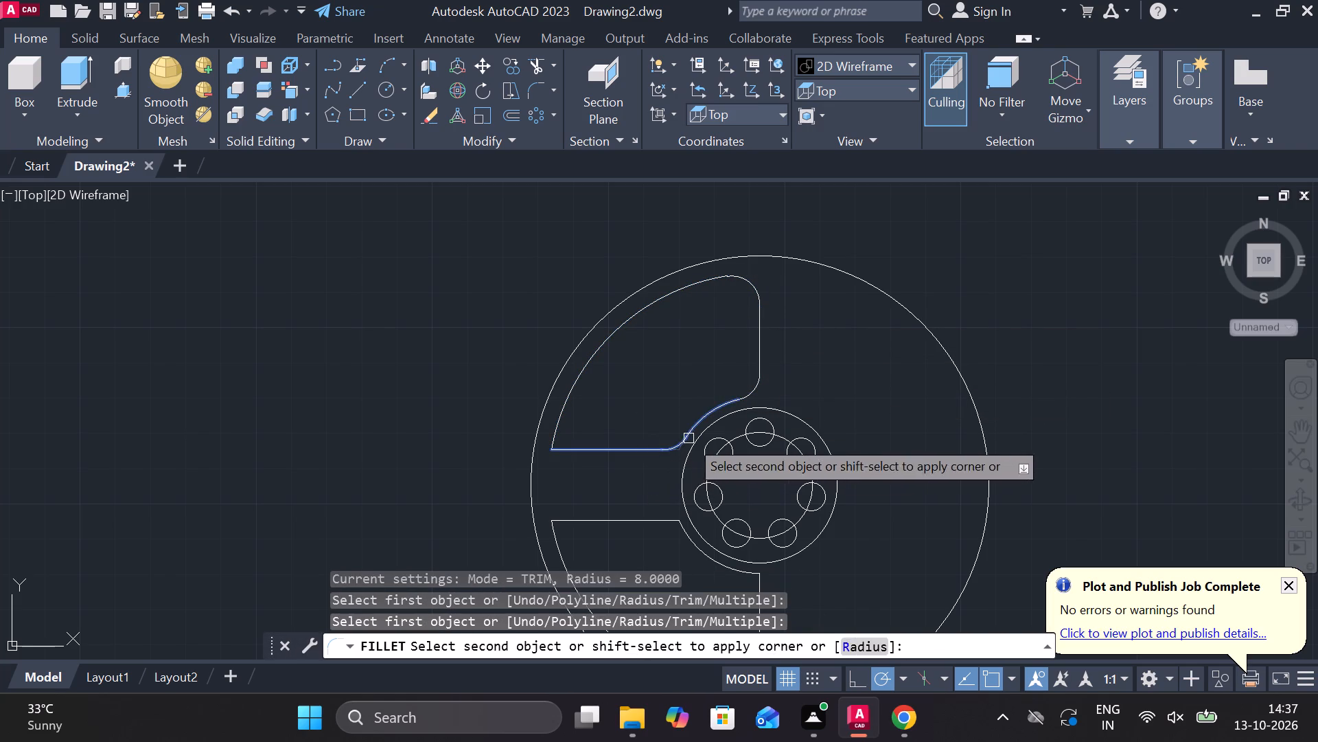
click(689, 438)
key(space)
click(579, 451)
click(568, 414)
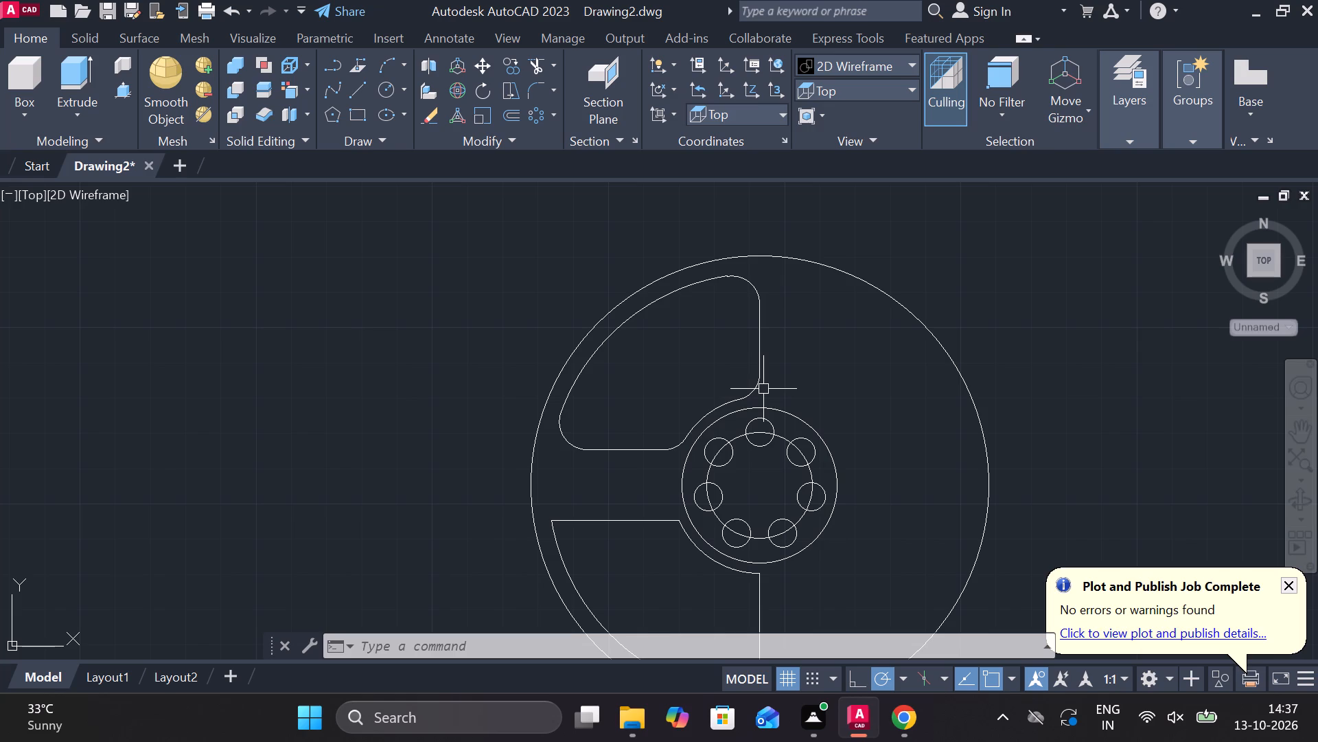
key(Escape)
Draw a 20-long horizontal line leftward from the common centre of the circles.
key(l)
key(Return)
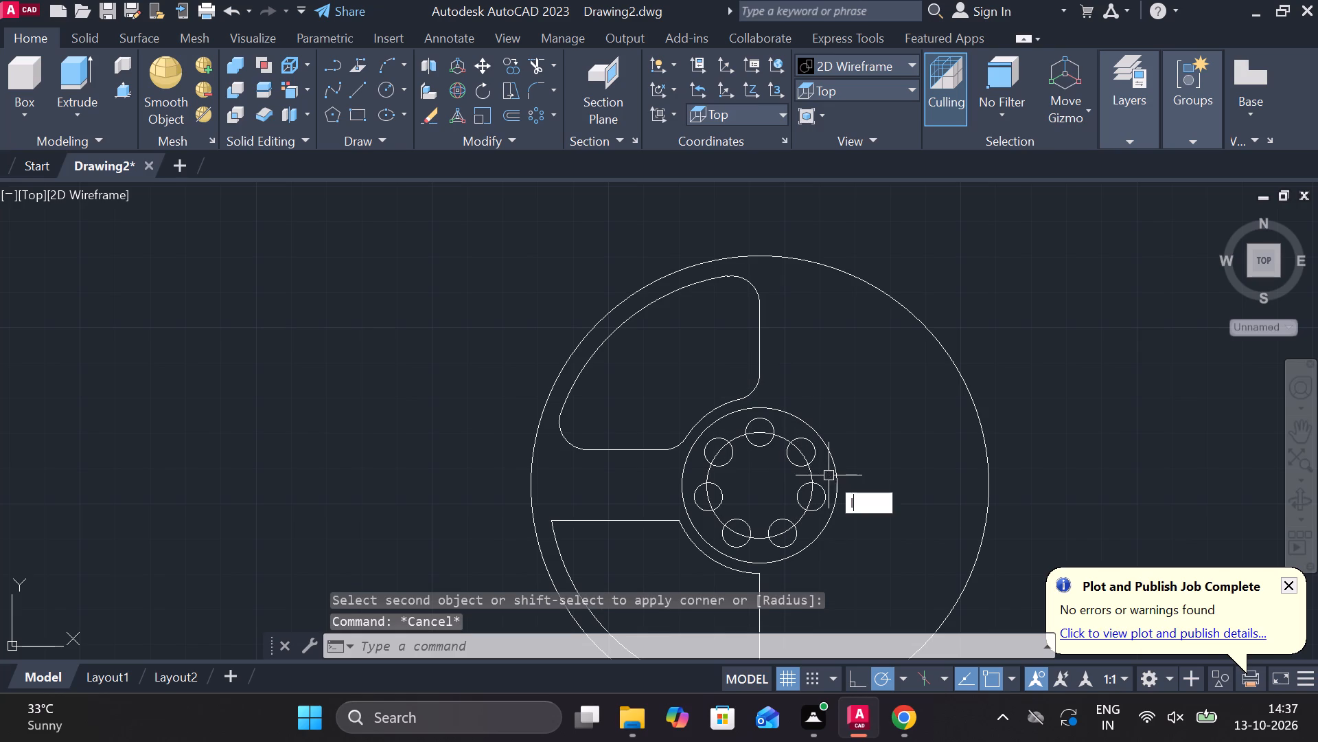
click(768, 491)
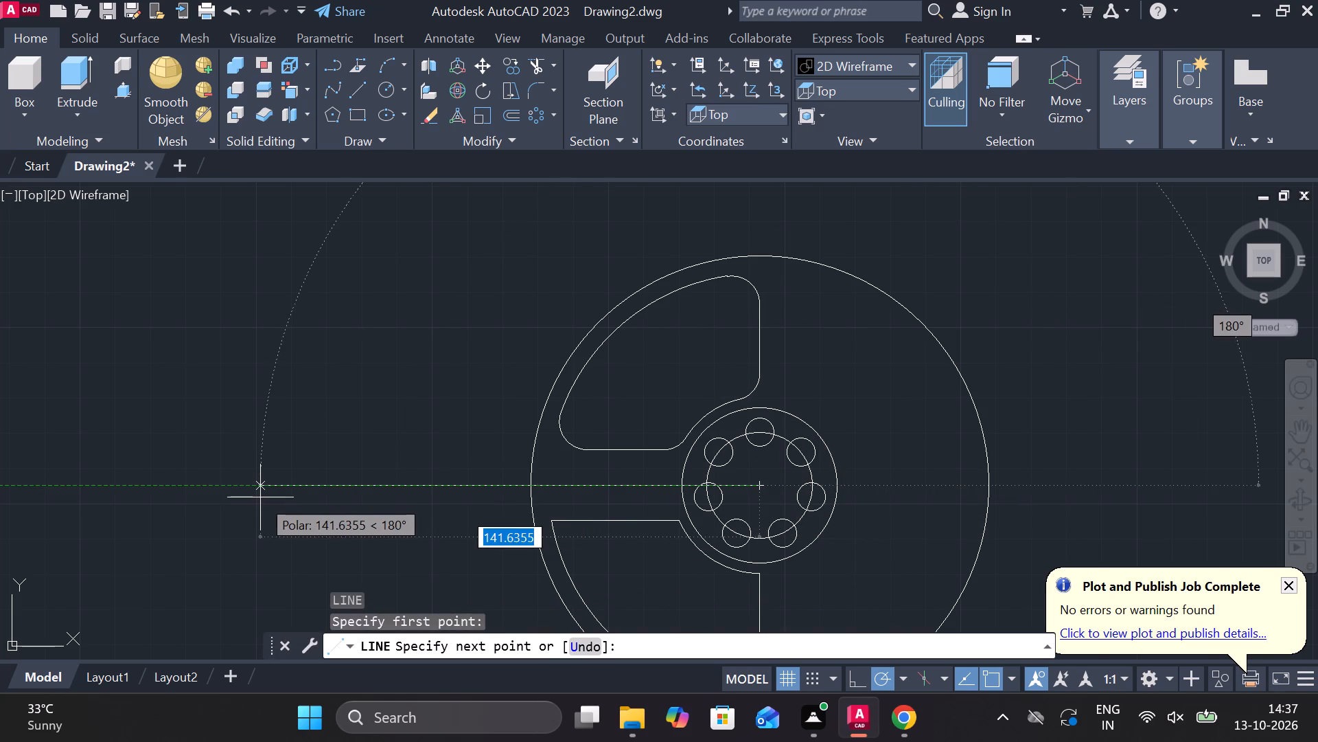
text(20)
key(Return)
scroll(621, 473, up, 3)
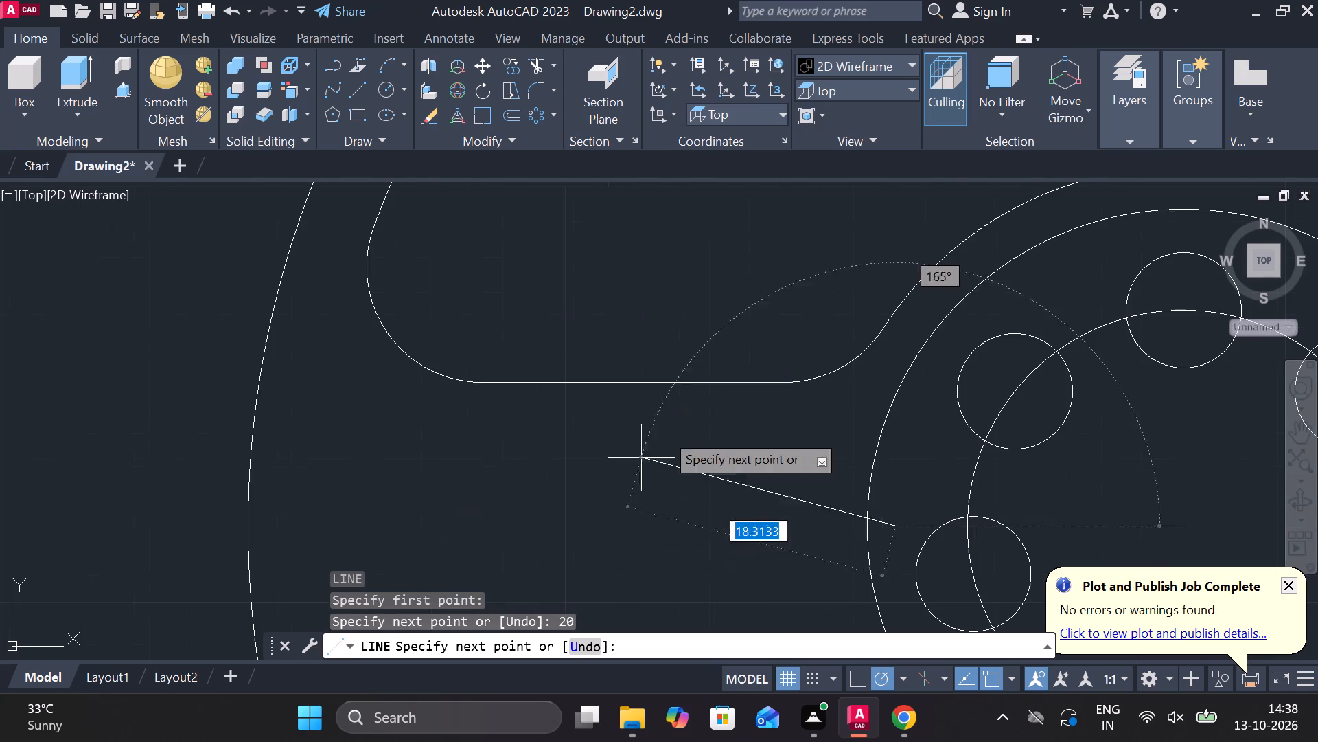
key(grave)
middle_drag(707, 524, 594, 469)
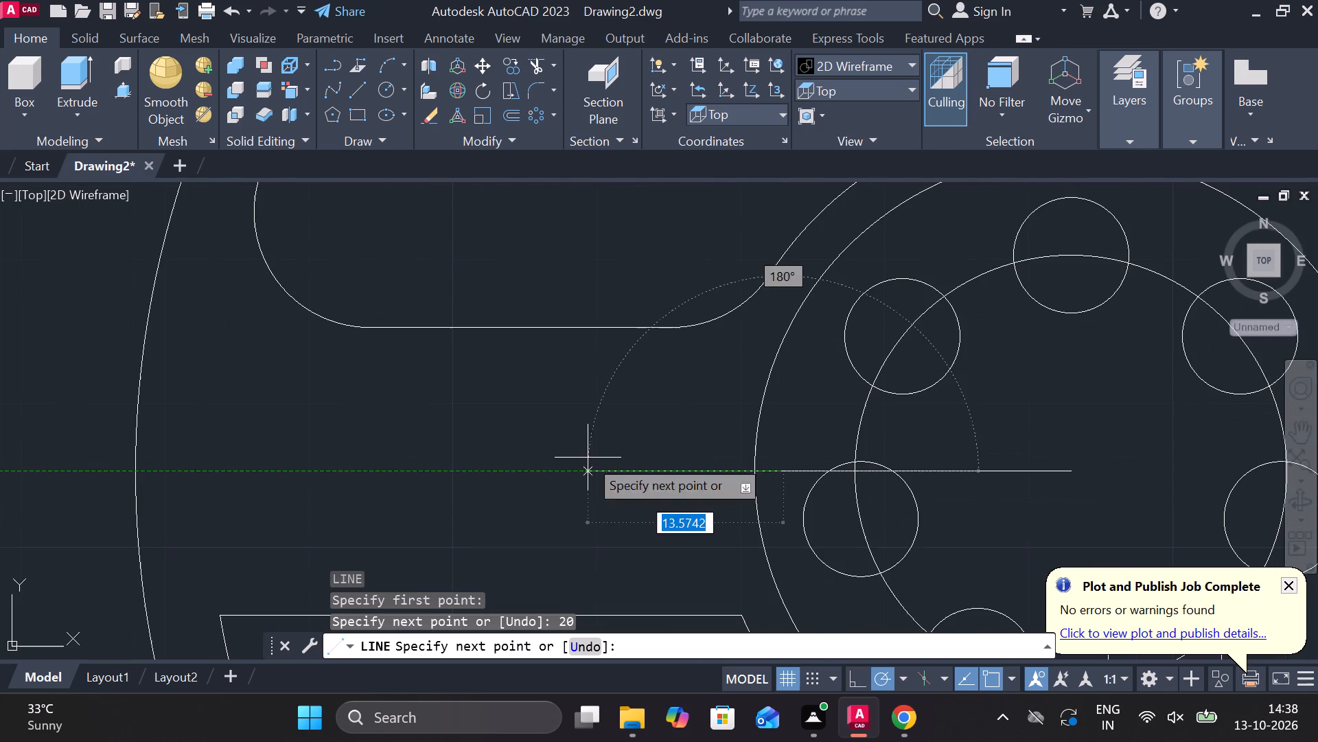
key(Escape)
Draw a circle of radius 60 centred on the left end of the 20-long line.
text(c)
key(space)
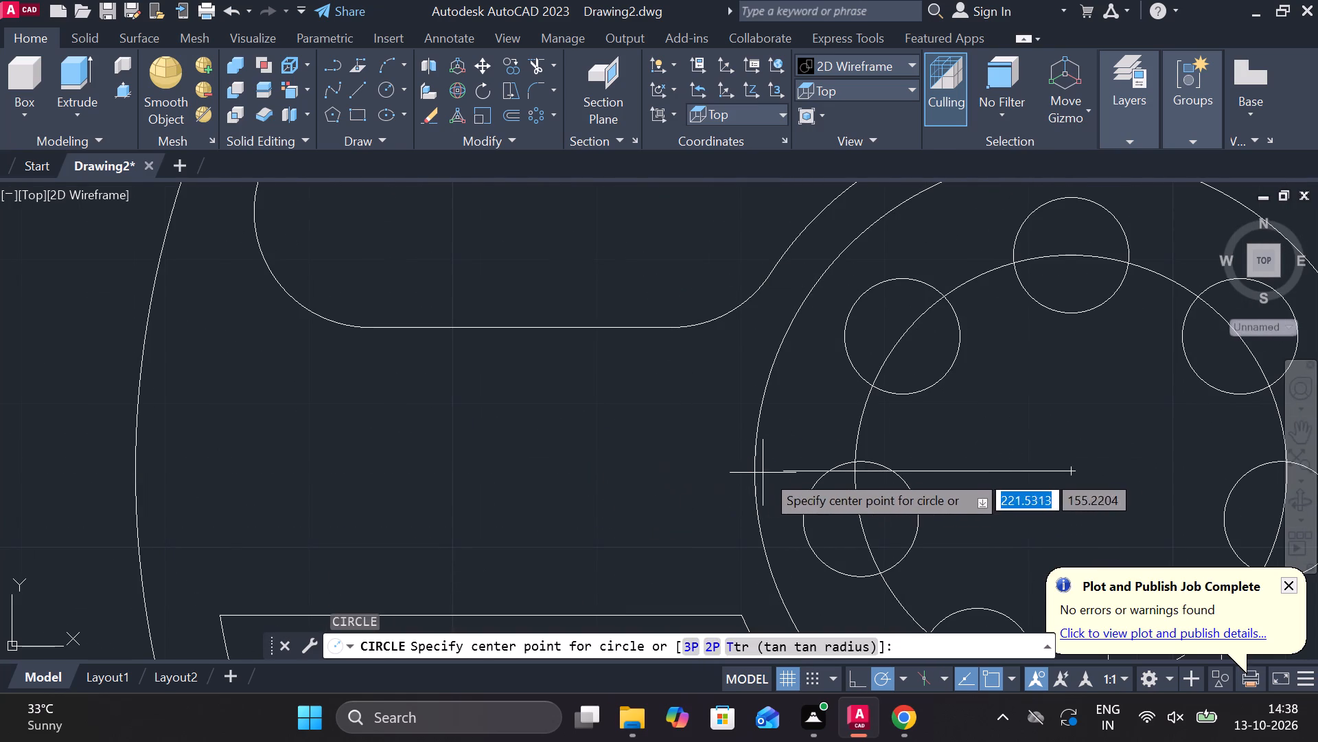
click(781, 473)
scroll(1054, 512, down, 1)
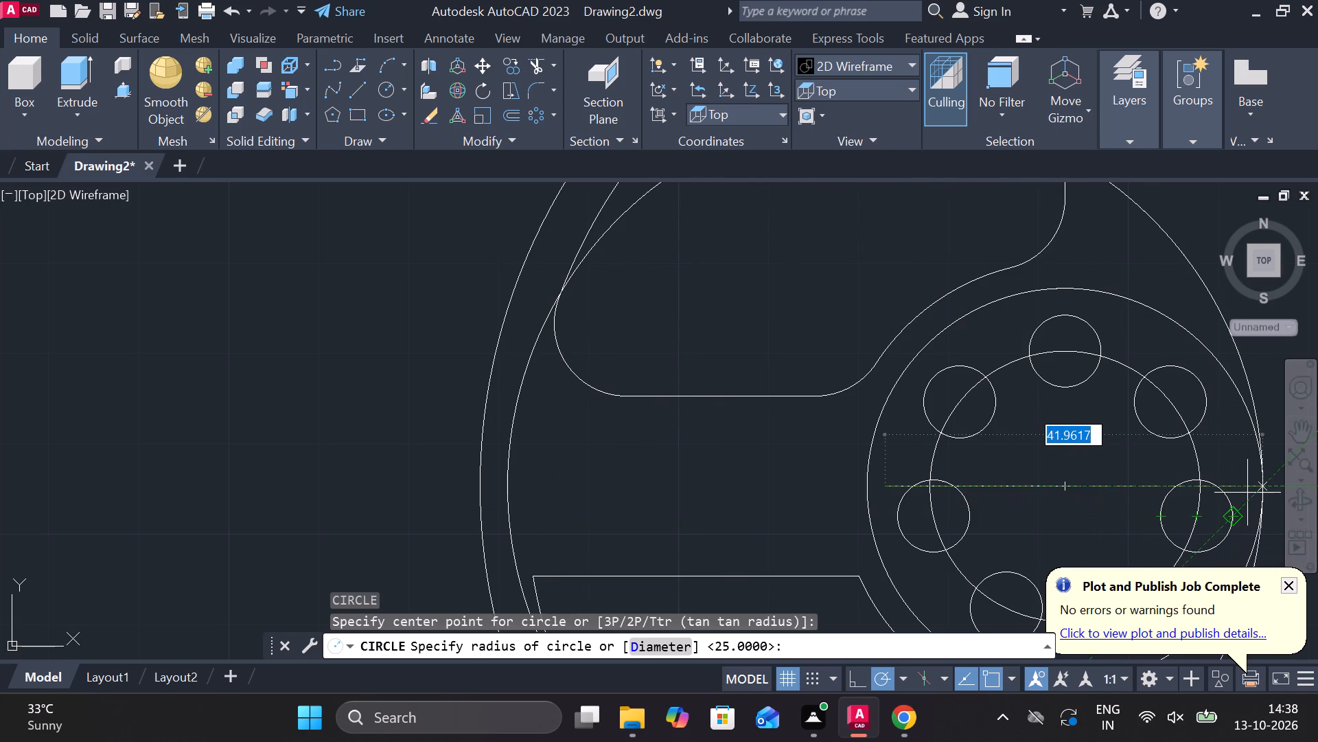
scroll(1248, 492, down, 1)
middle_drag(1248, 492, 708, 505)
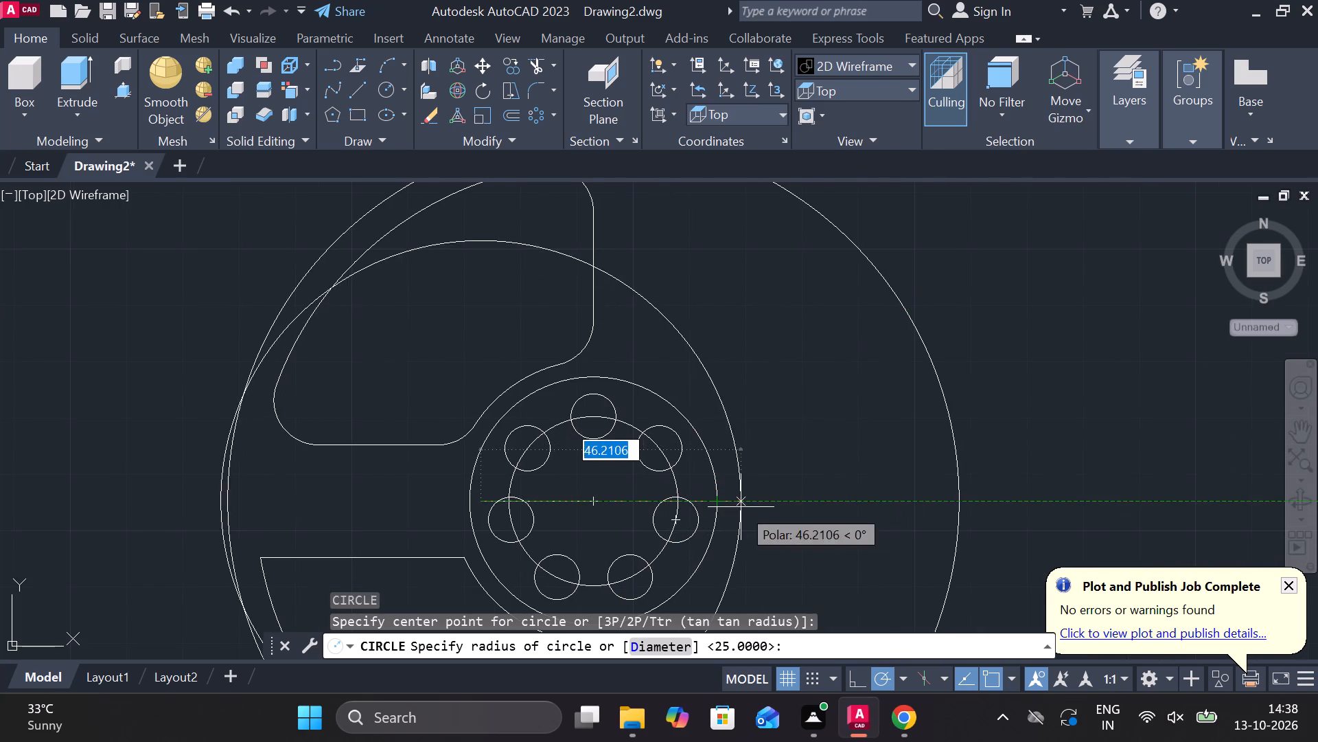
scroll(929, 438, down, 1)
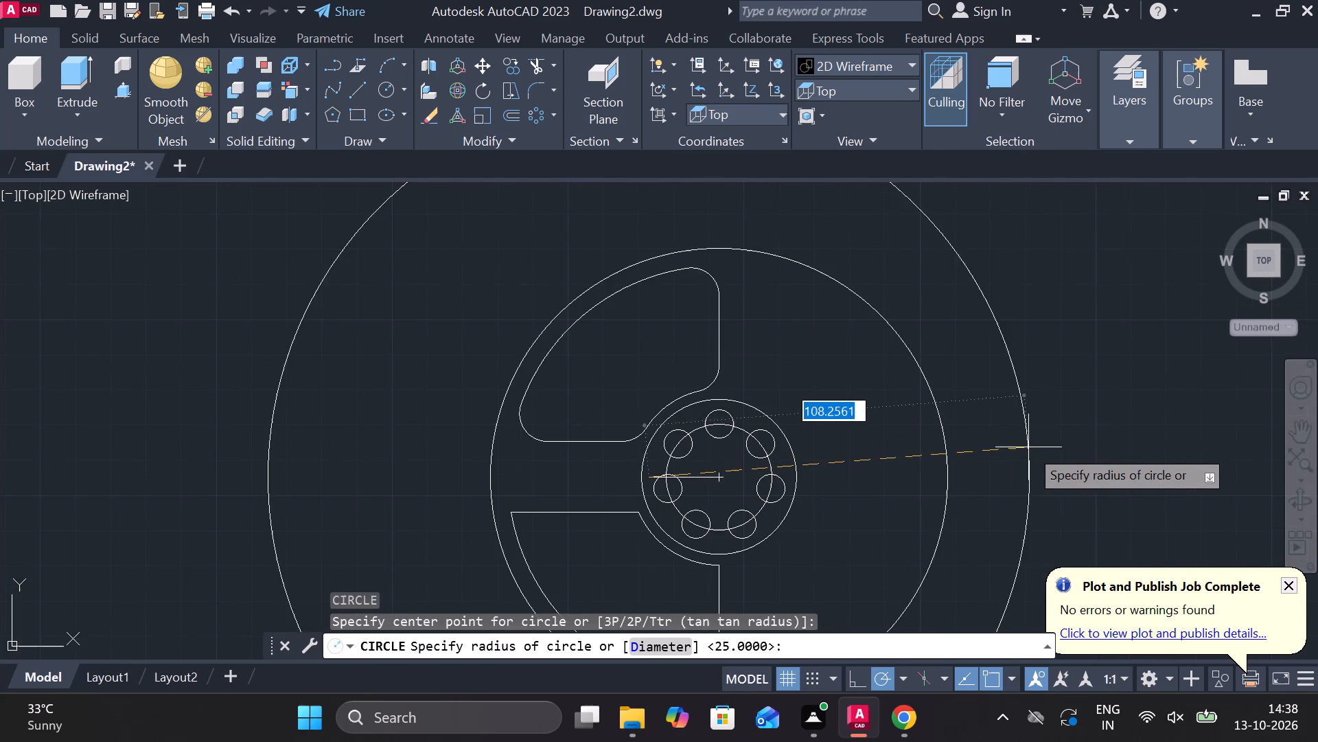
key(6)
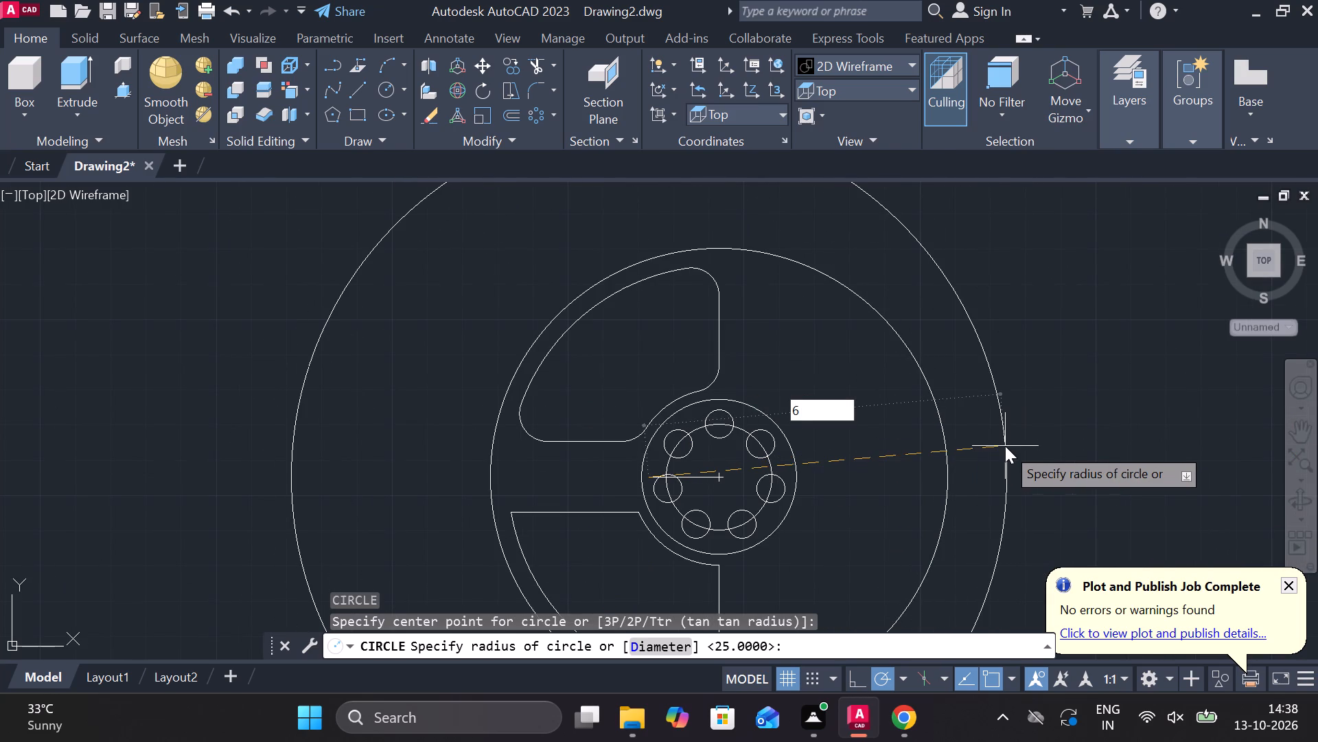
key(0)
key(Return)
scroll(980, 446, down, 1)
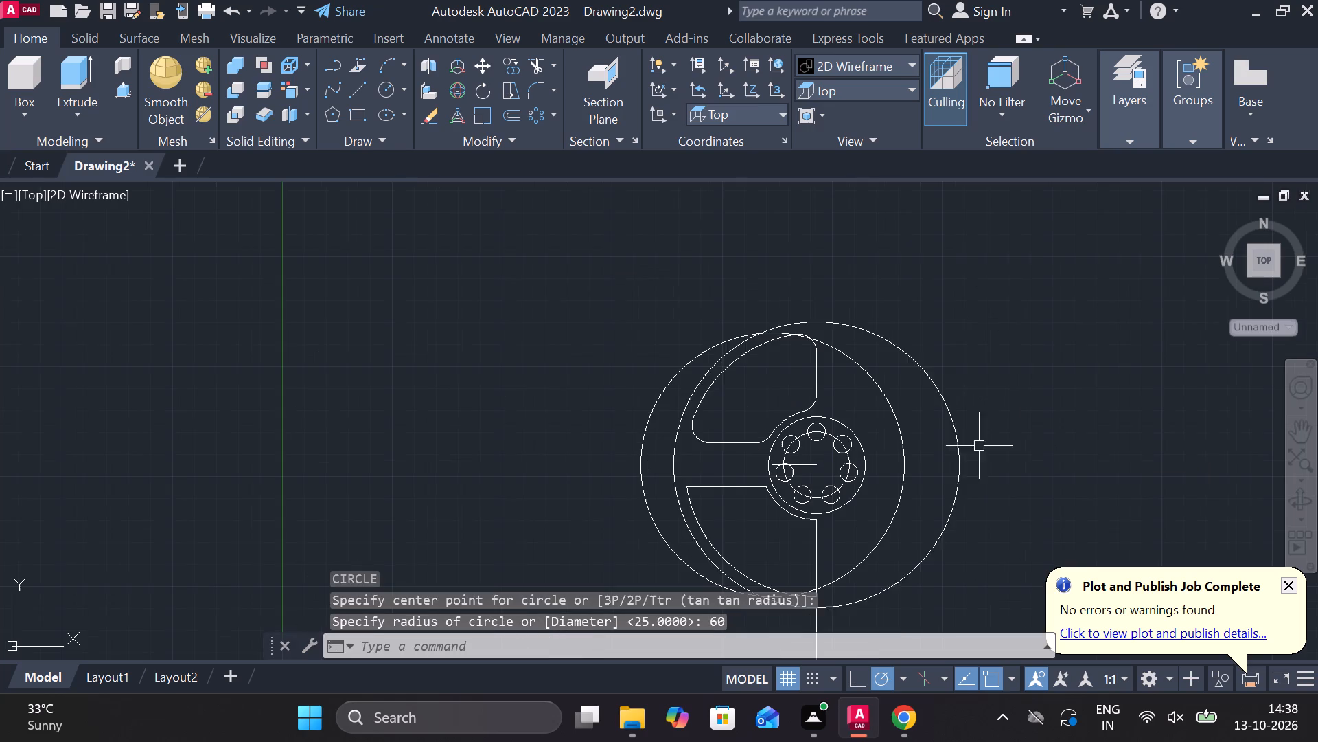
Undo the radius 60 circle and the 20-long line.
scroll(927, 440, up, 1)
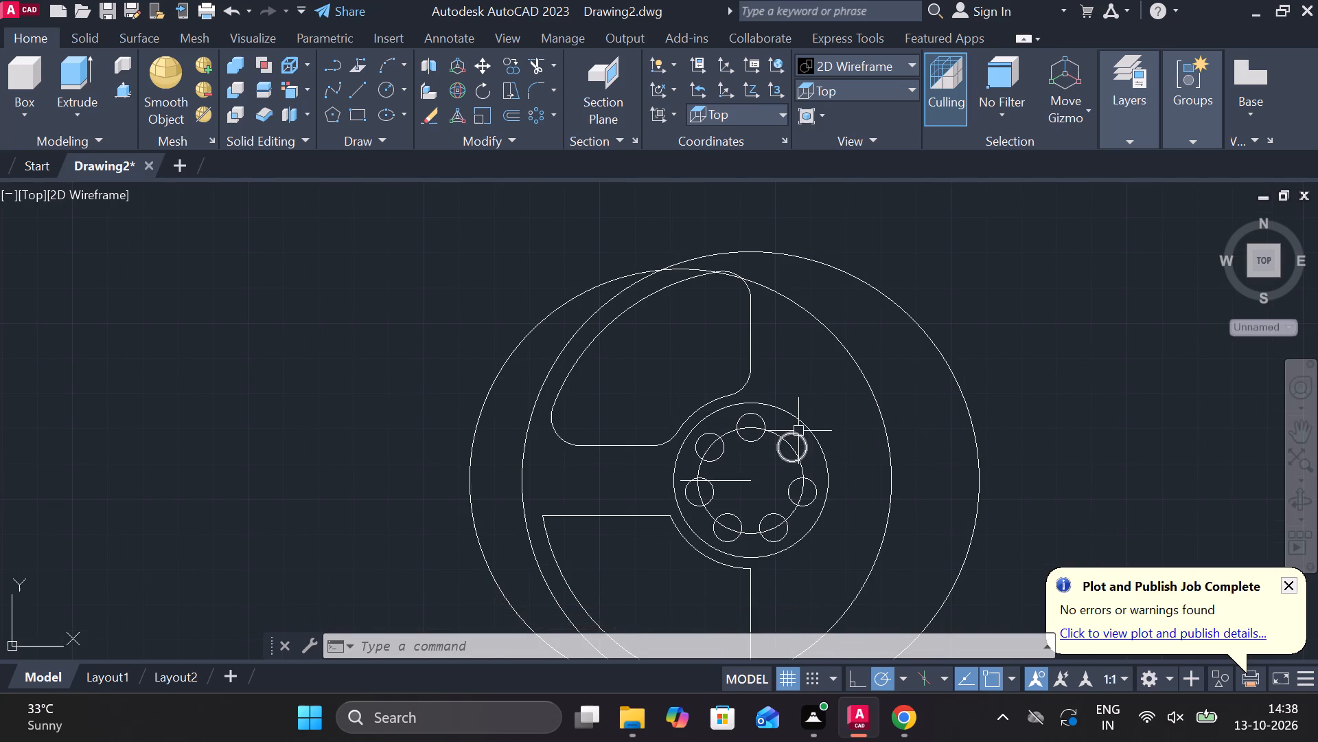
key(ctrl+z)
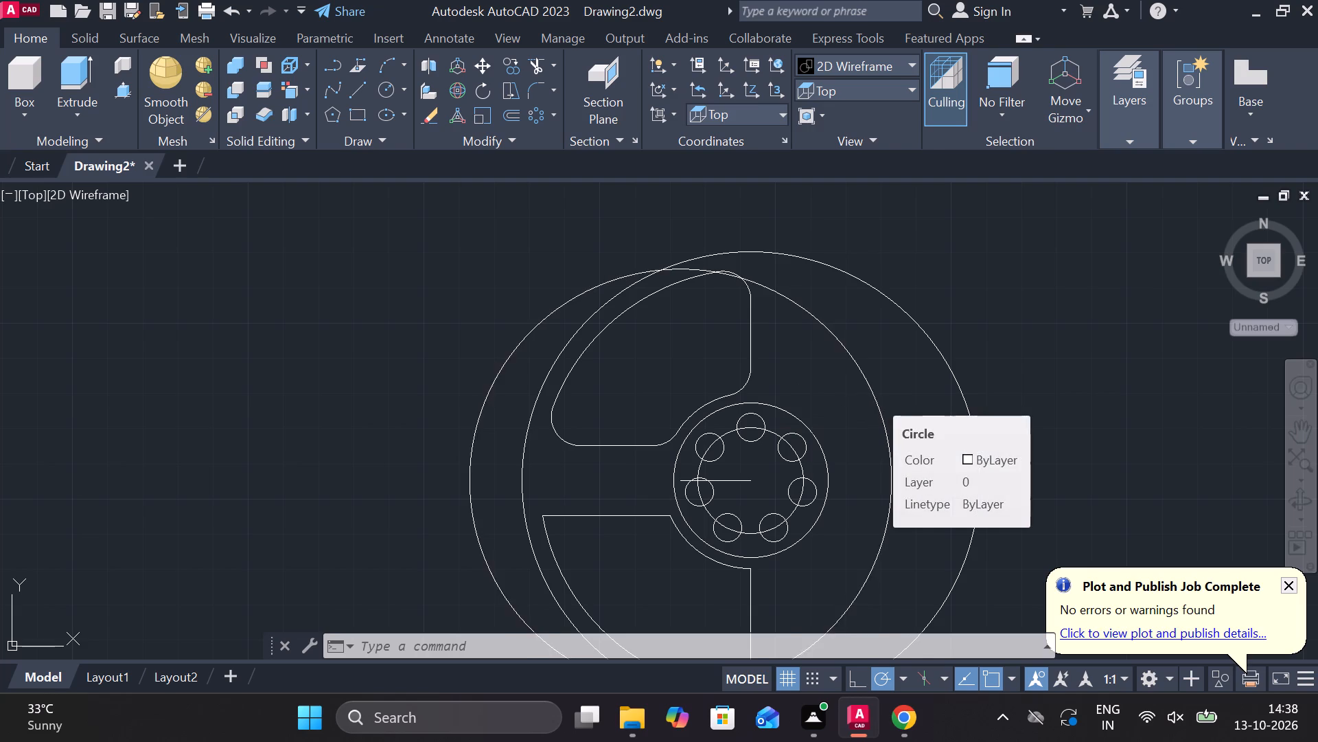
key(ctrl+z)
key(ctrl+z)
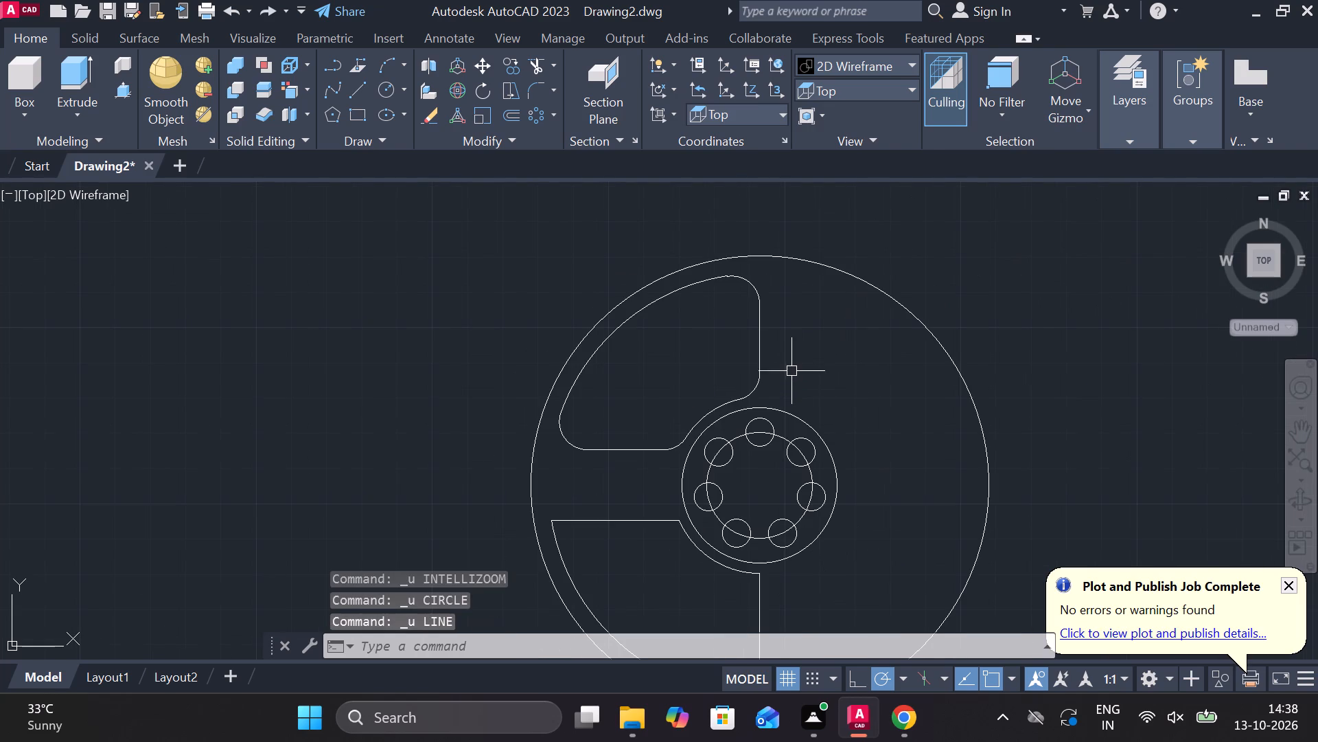
Undo the fillets, trims, vertical line, arm lines and 120-diameter circle, keeping the outermost circle, hub circles and seven small circles.
scroll(771, 367, down, 1)
key(ctrl+z)
key(ctrl+z)
key(ctrl+z)
key(ctrl+z)
key(ctrl+z)
key(ctrl+z)
key(ctrl+z)
key(ctrl+z)
key(ctrl+z)
key(ctrl+z)
key(ctrl+z)
key(ctrl+z)
key(ctrl+z)
key(ctrl+z)
key(ctrl+z)
key(ctrl+z)
key(ctrl+z)
key(ctrl+z)
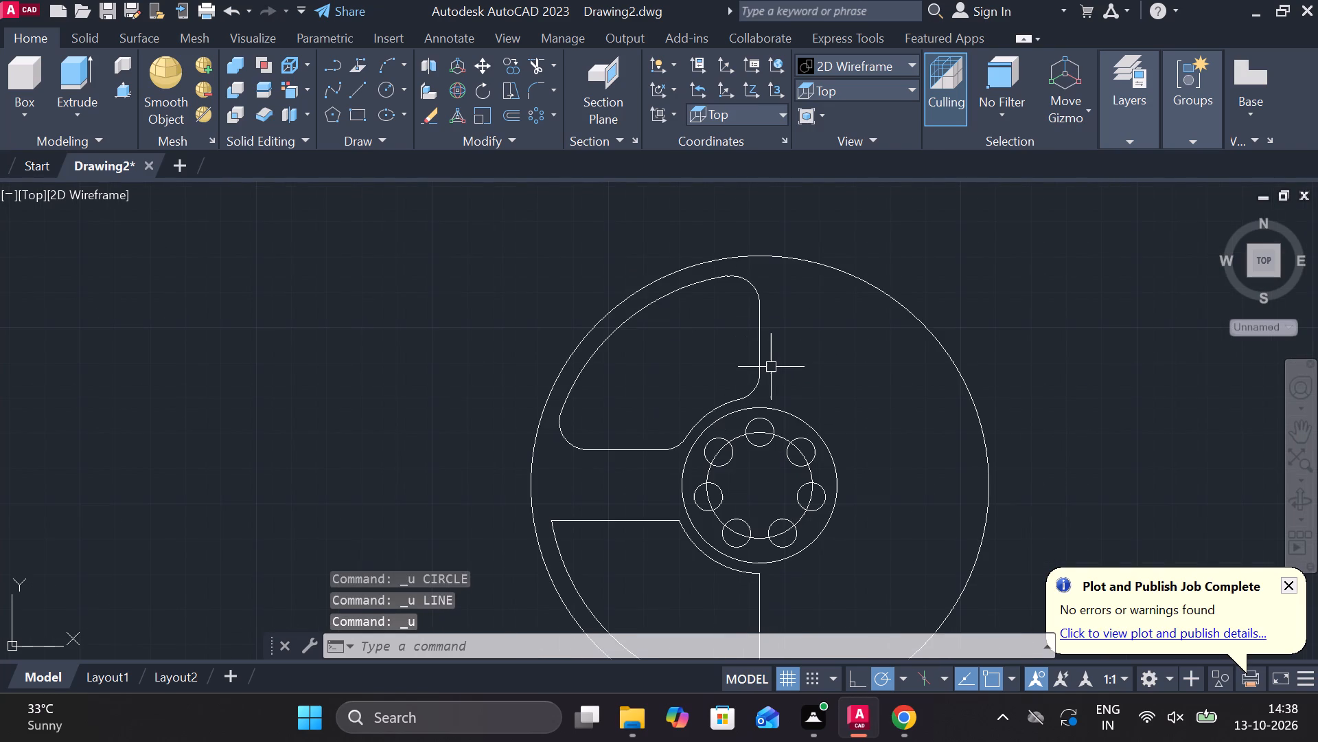
key(ctrl+z)
key(ctrl+z)
key(ctrl+z)
key(ctrl+z)
key(ctrl+z)
key(ctrl+z)
key(ctrl+z)
key(ctrl+z)
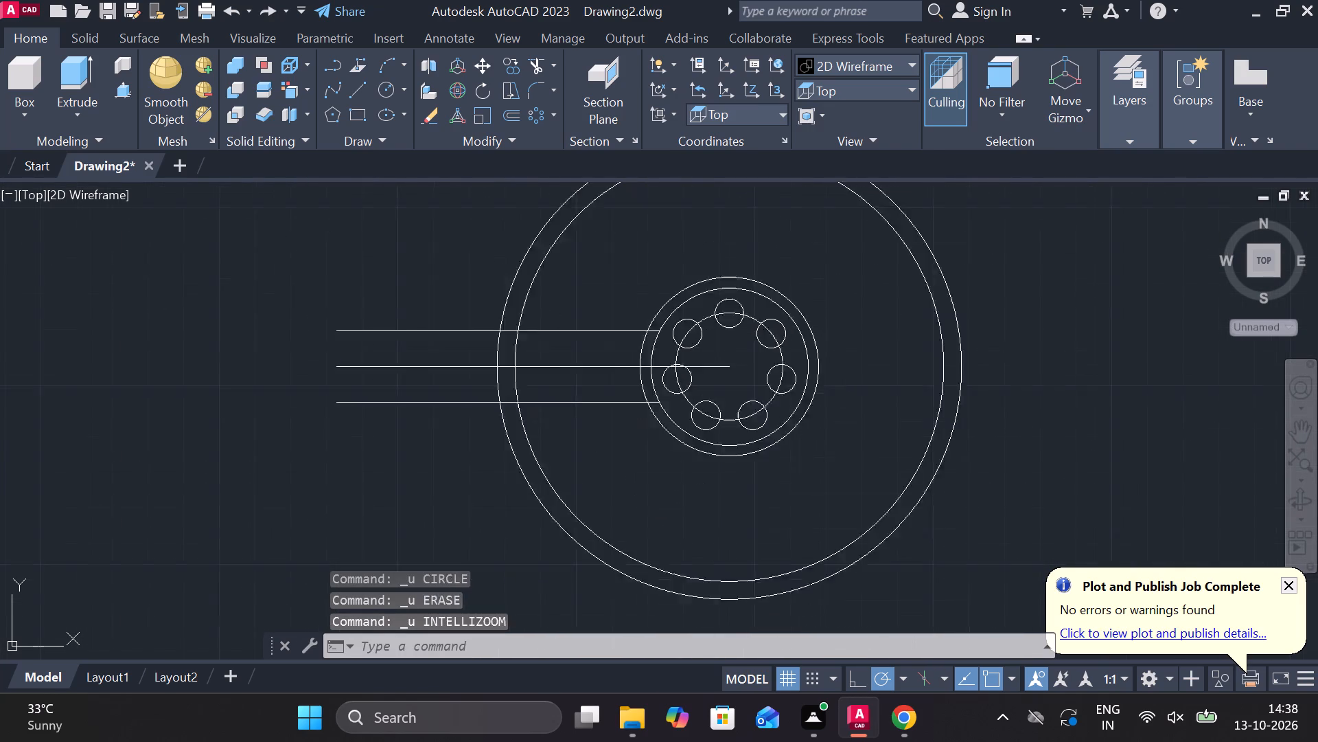
Erase the 50-diameter circle around the hub.
scroll(771, 367, down, 1)
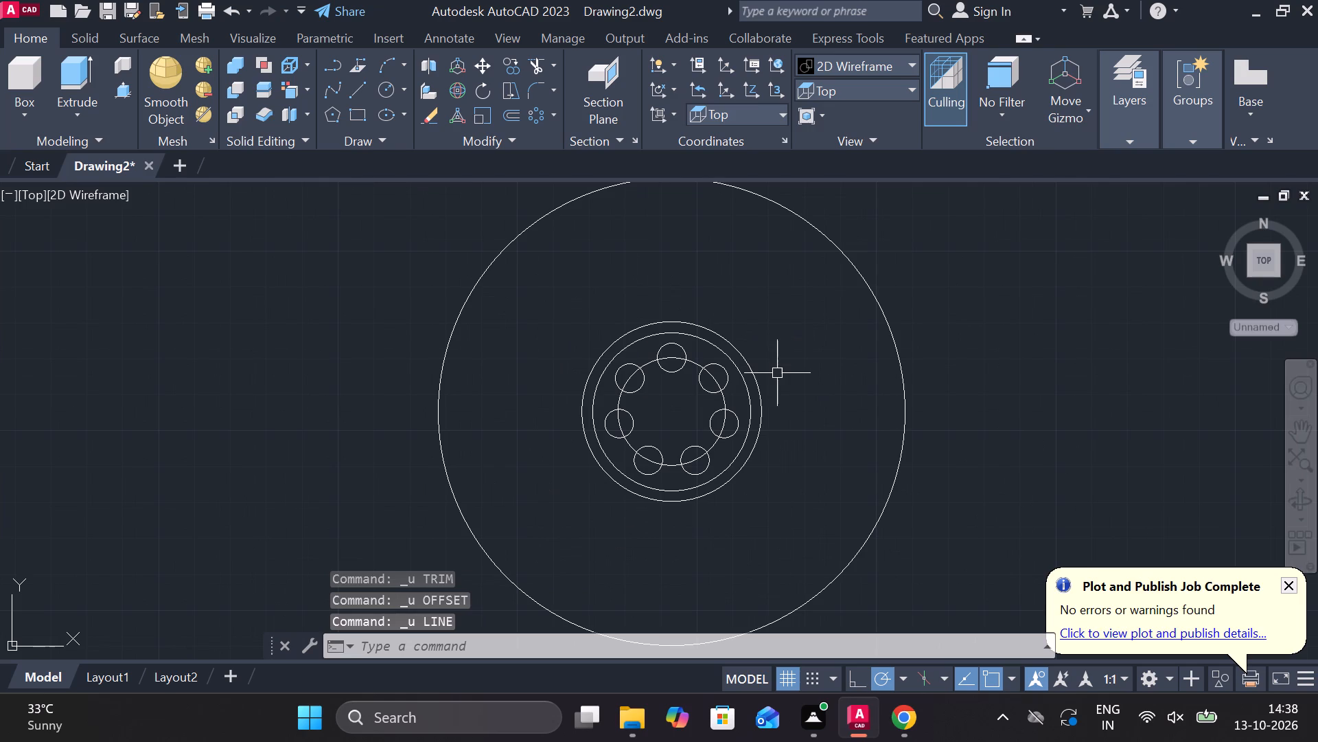
click(744, 352)
text(e)
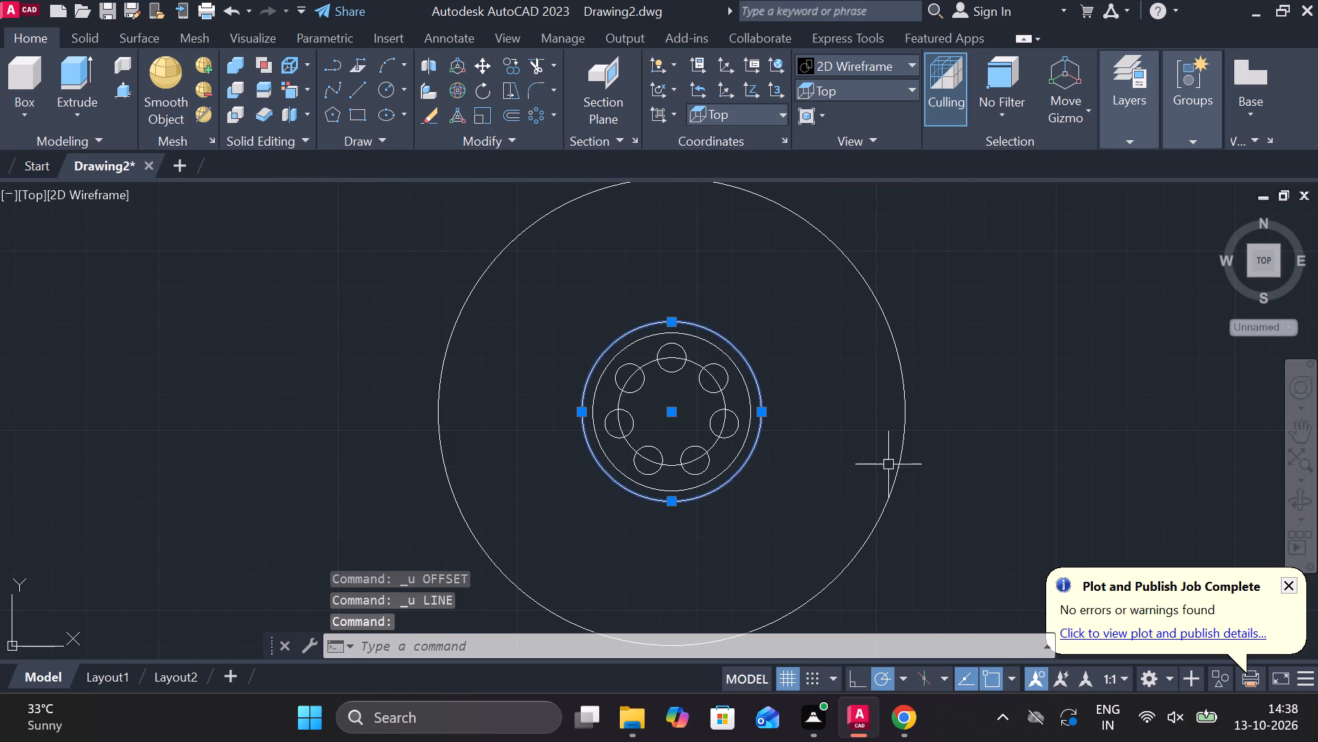
key(space)
Draw a 20-long horizontal line leftward from the common centre of the circles.
key(l)
key(Return)
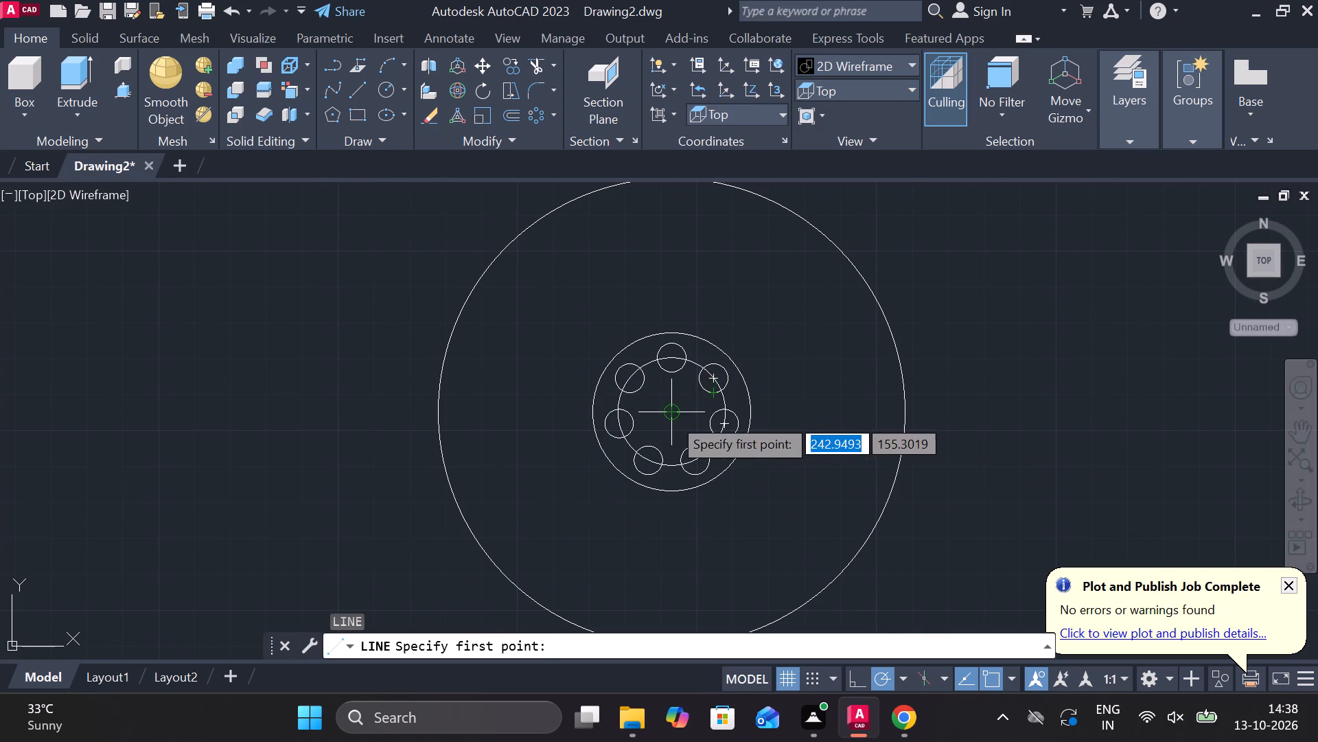
click(671, 416)
text(20)
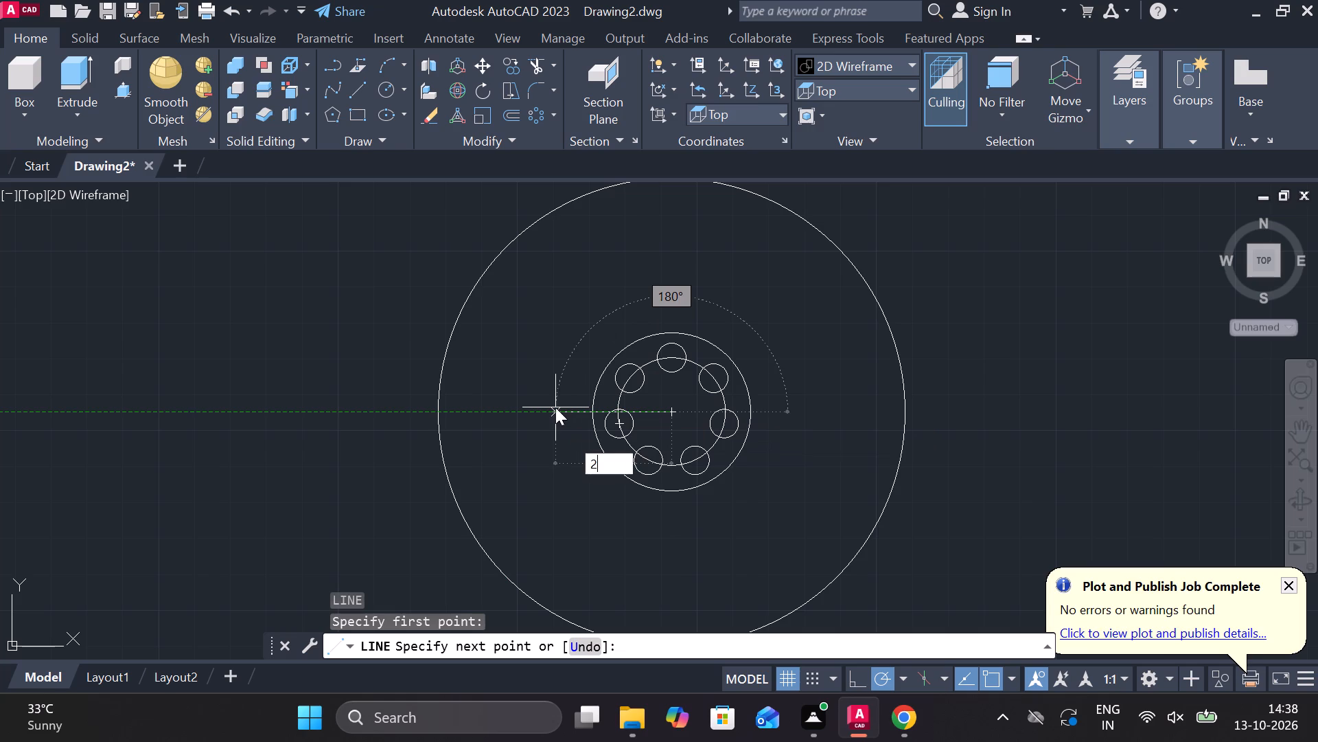
key(Return)
key(grave)
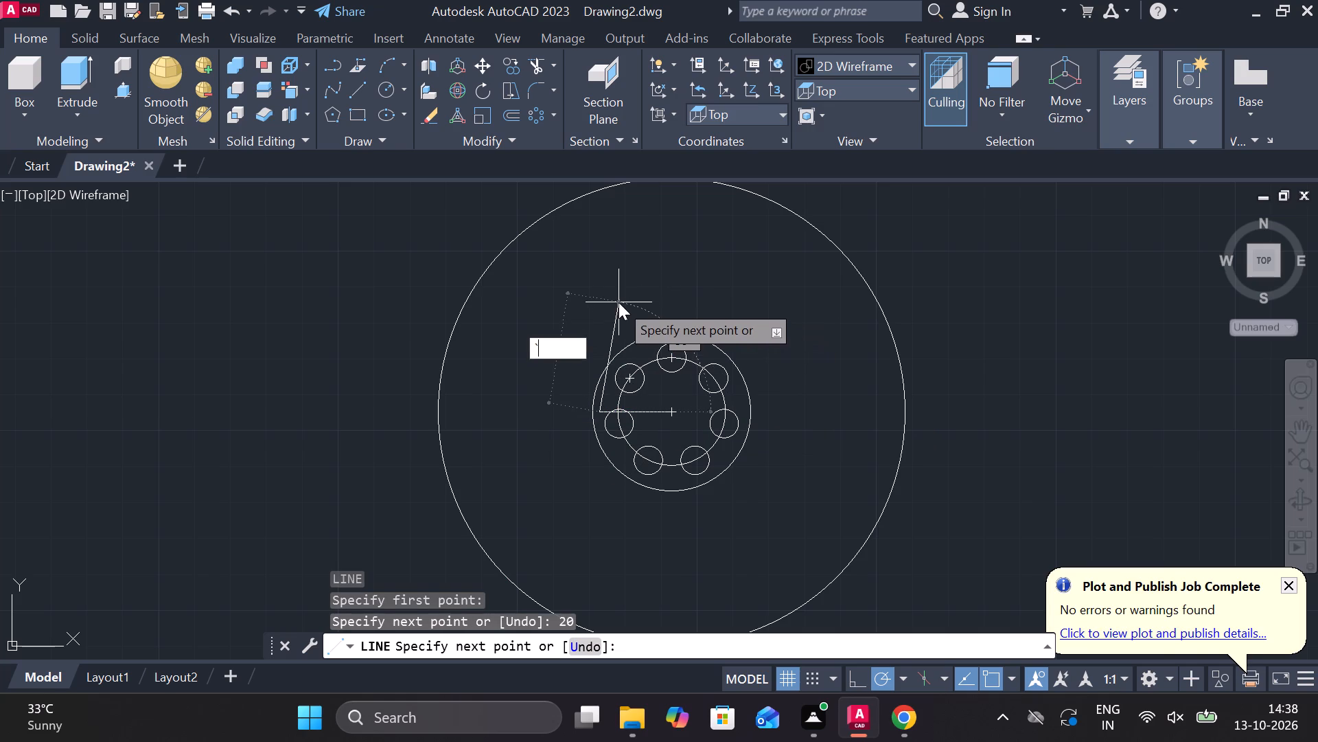
key(Escape)
key(Escape)
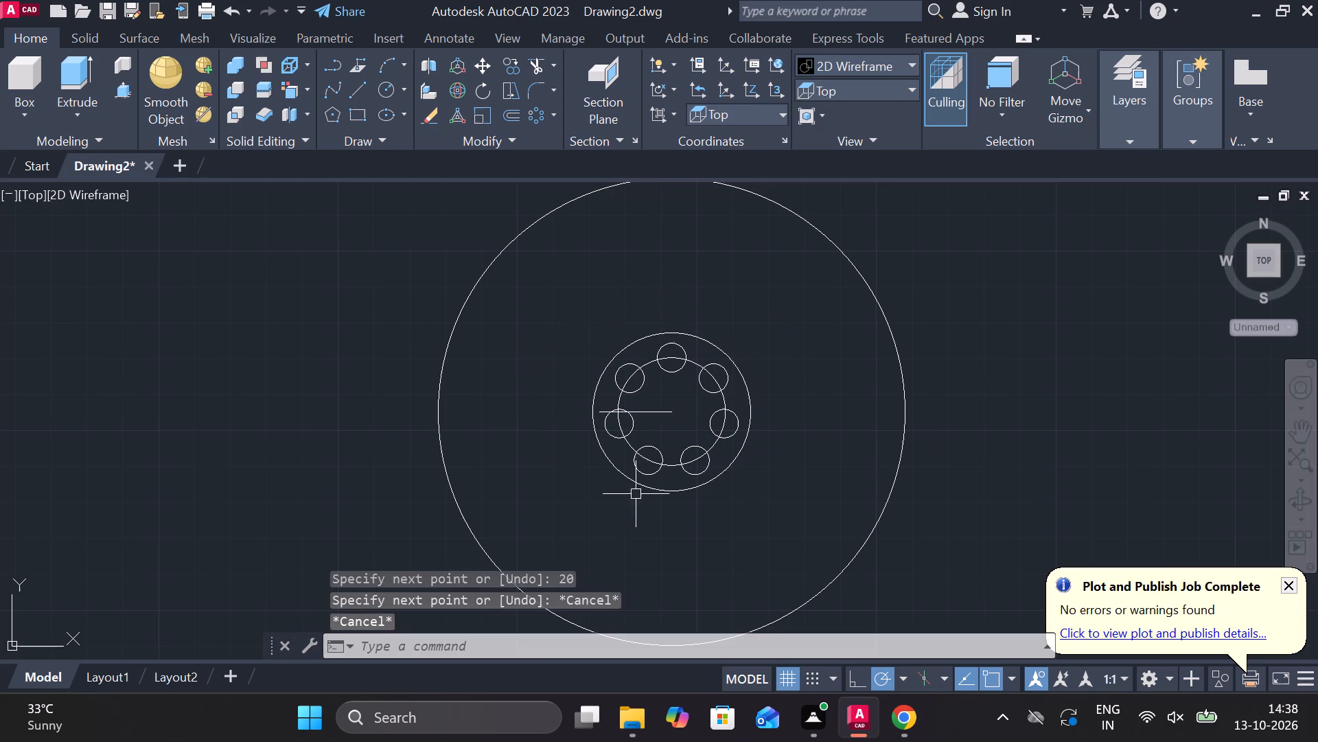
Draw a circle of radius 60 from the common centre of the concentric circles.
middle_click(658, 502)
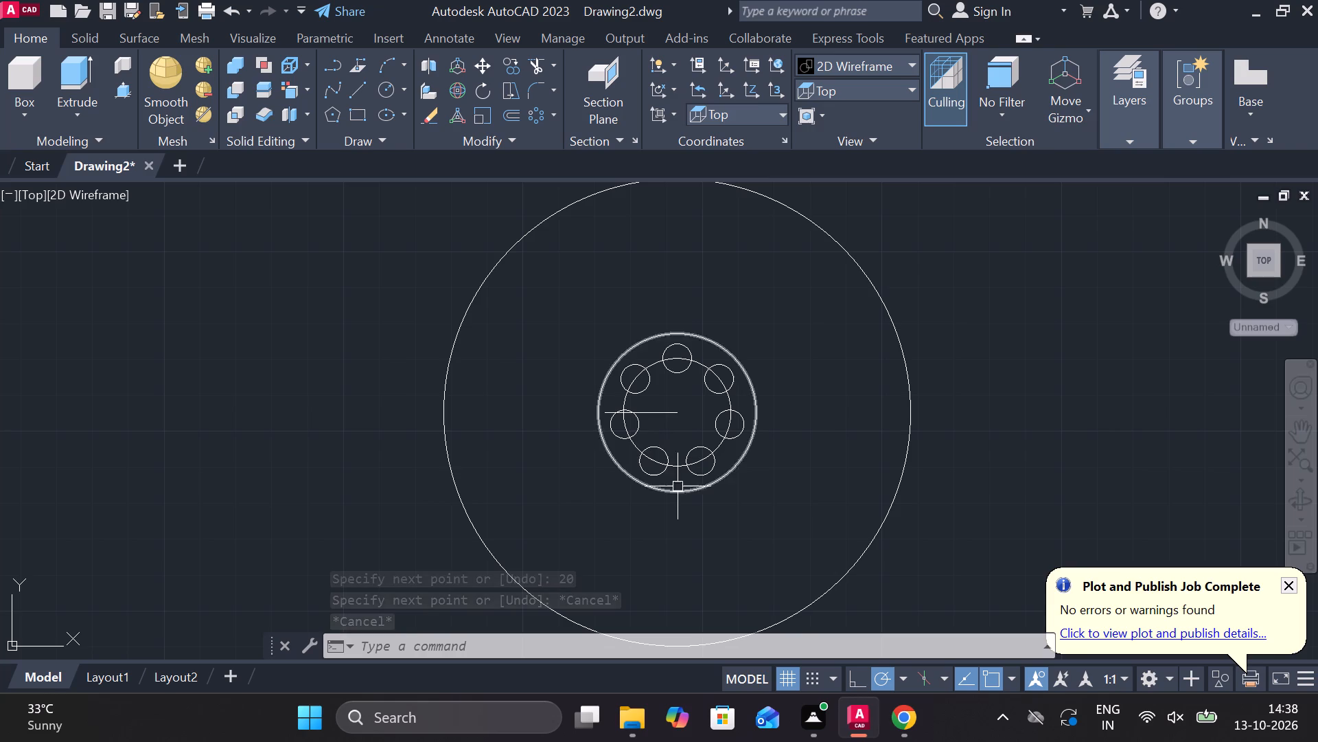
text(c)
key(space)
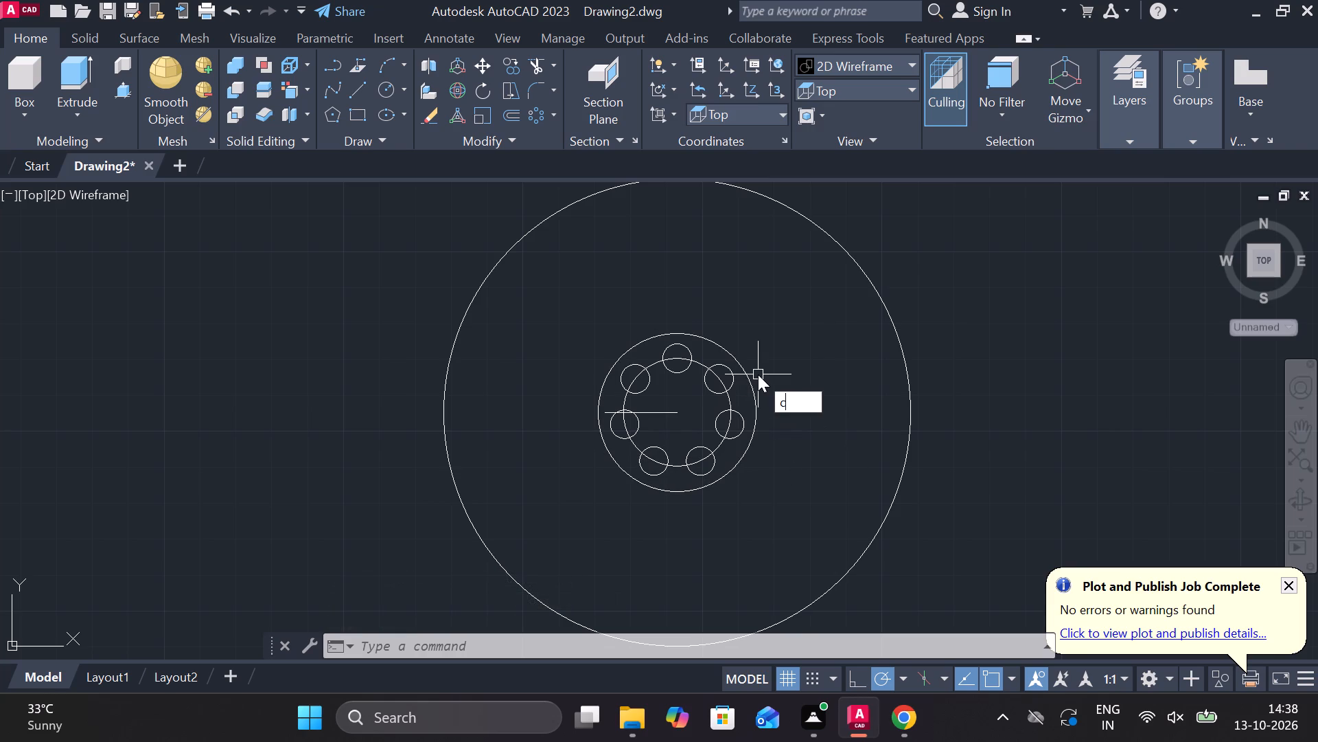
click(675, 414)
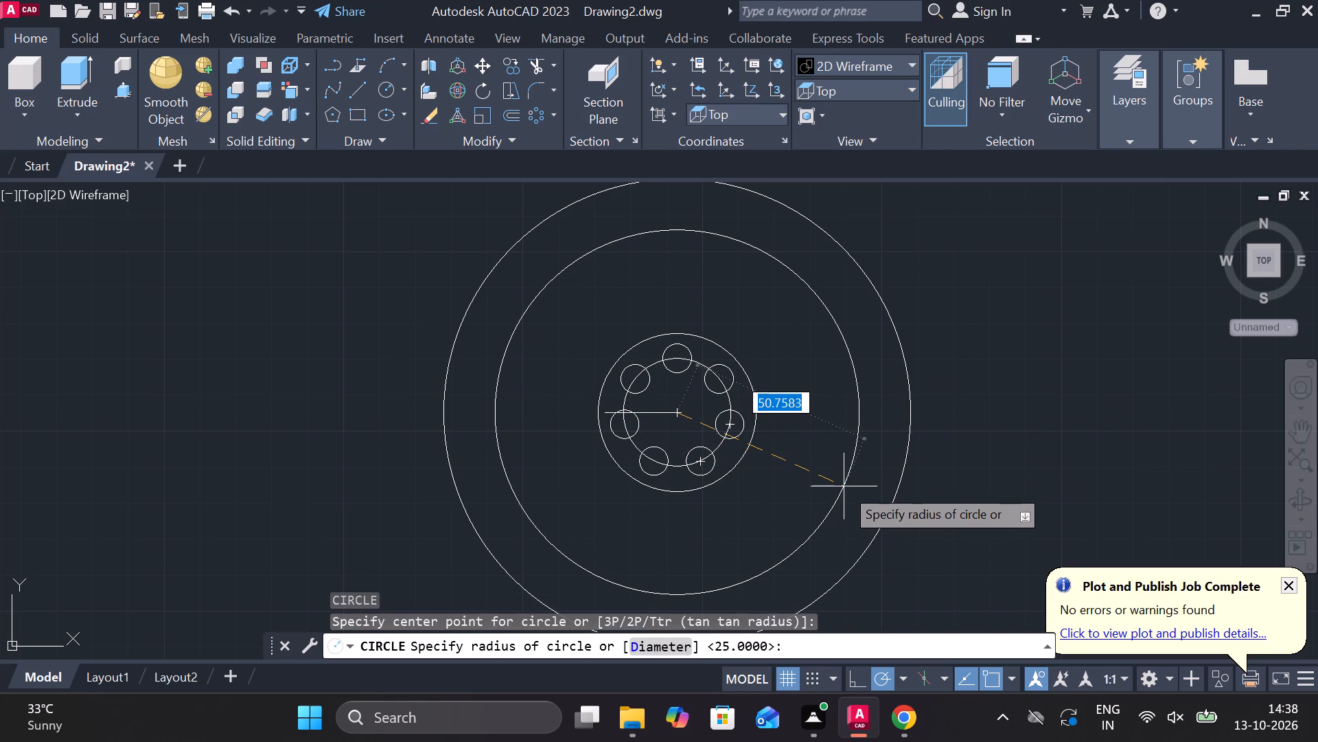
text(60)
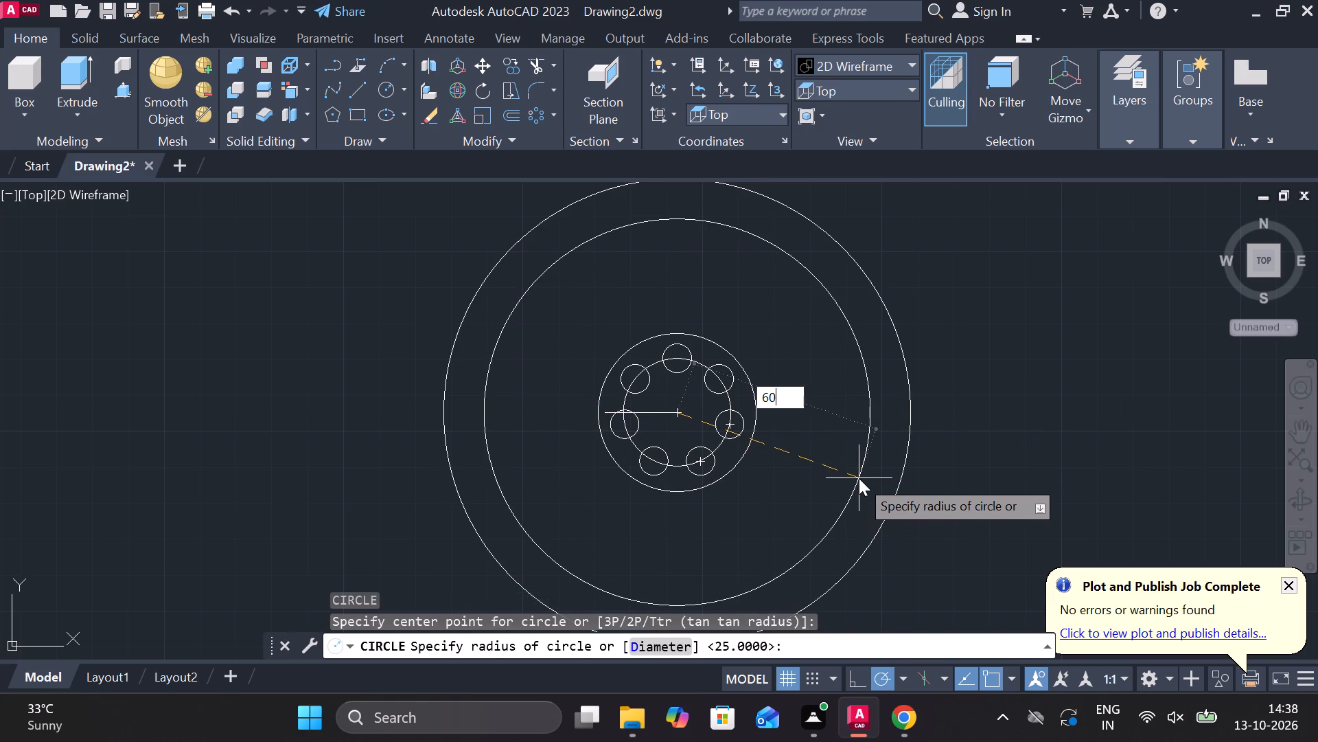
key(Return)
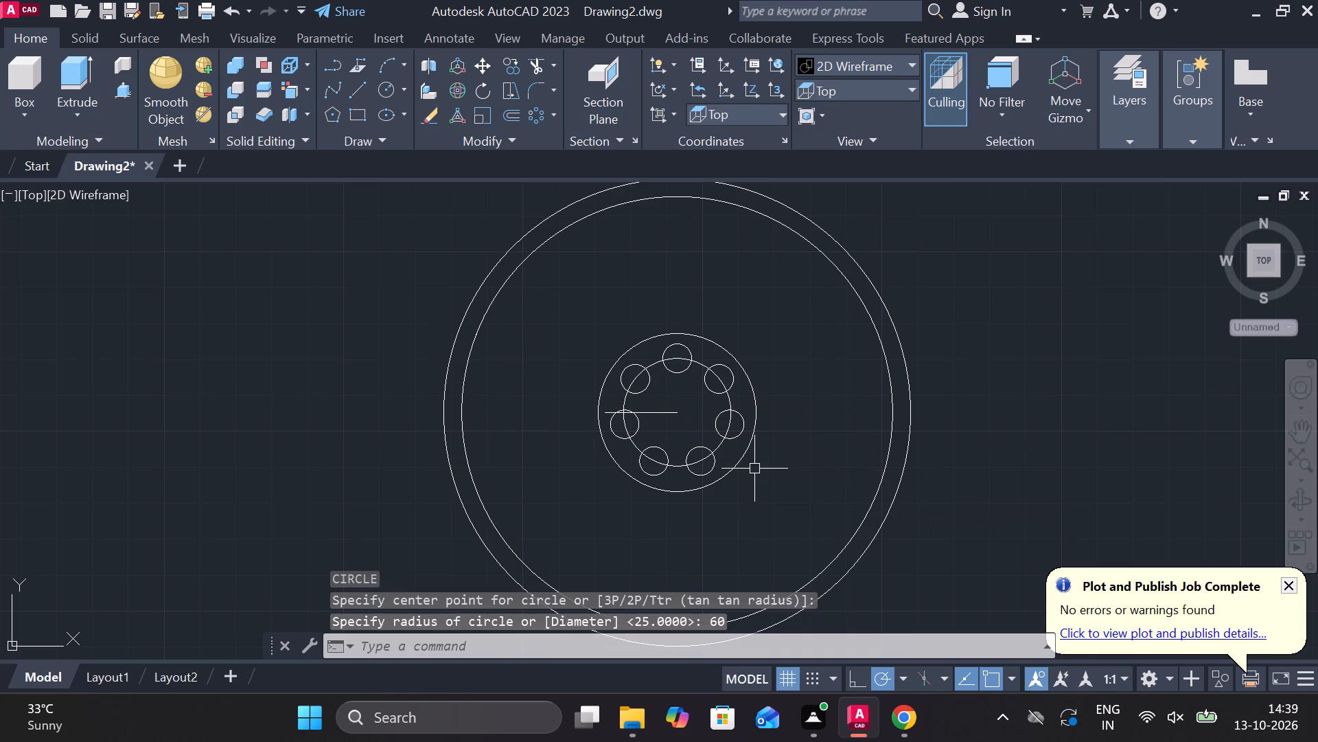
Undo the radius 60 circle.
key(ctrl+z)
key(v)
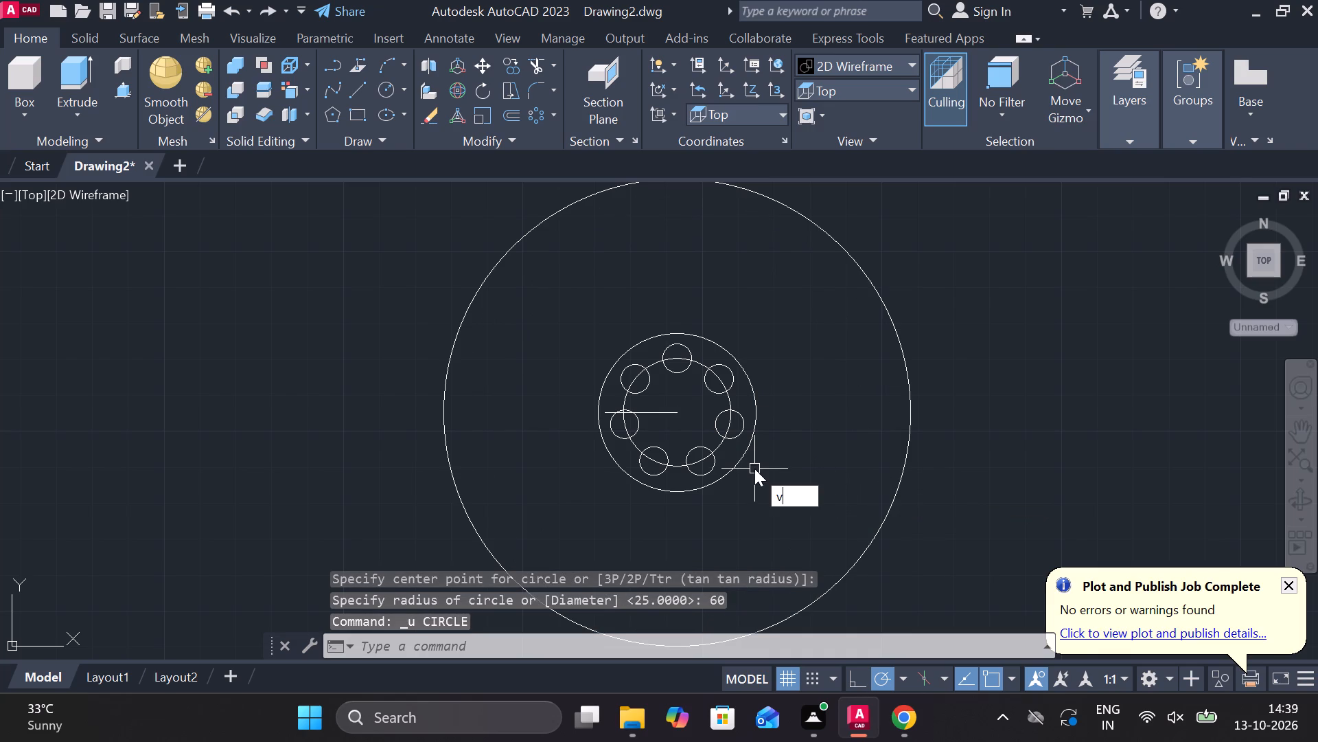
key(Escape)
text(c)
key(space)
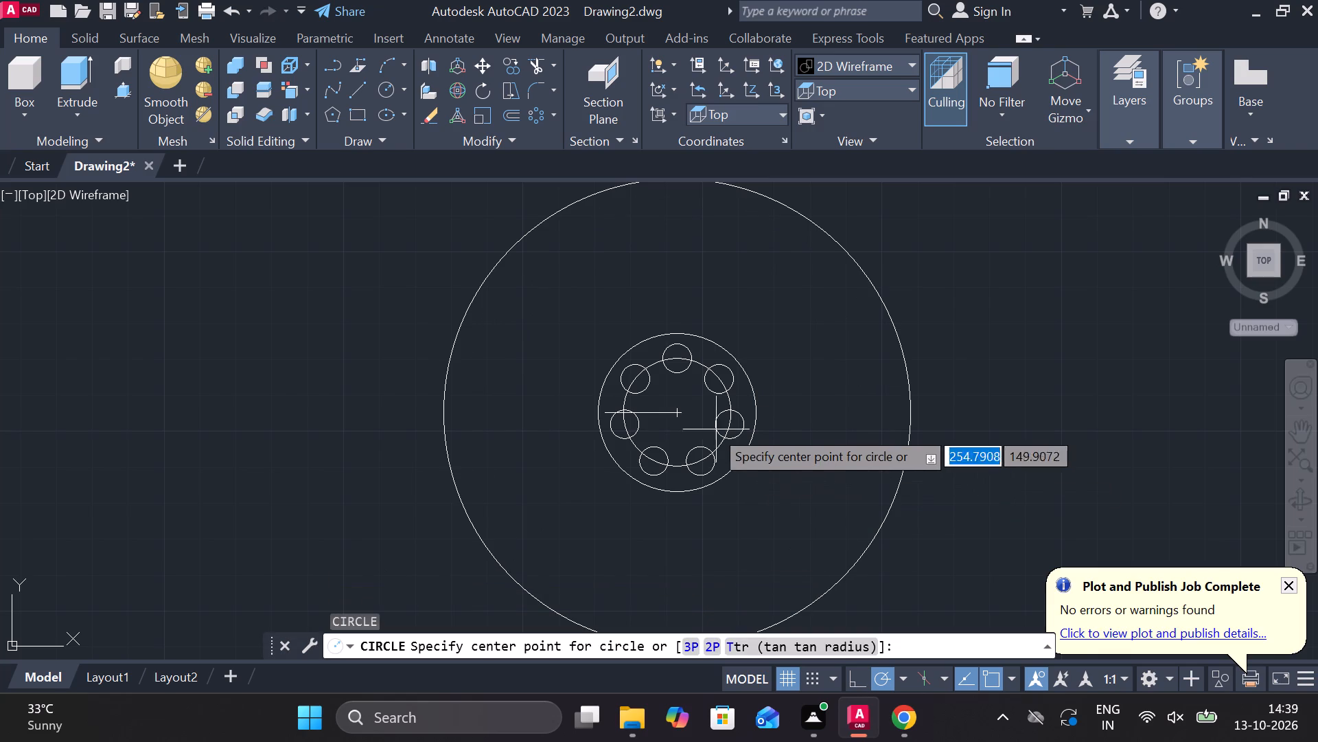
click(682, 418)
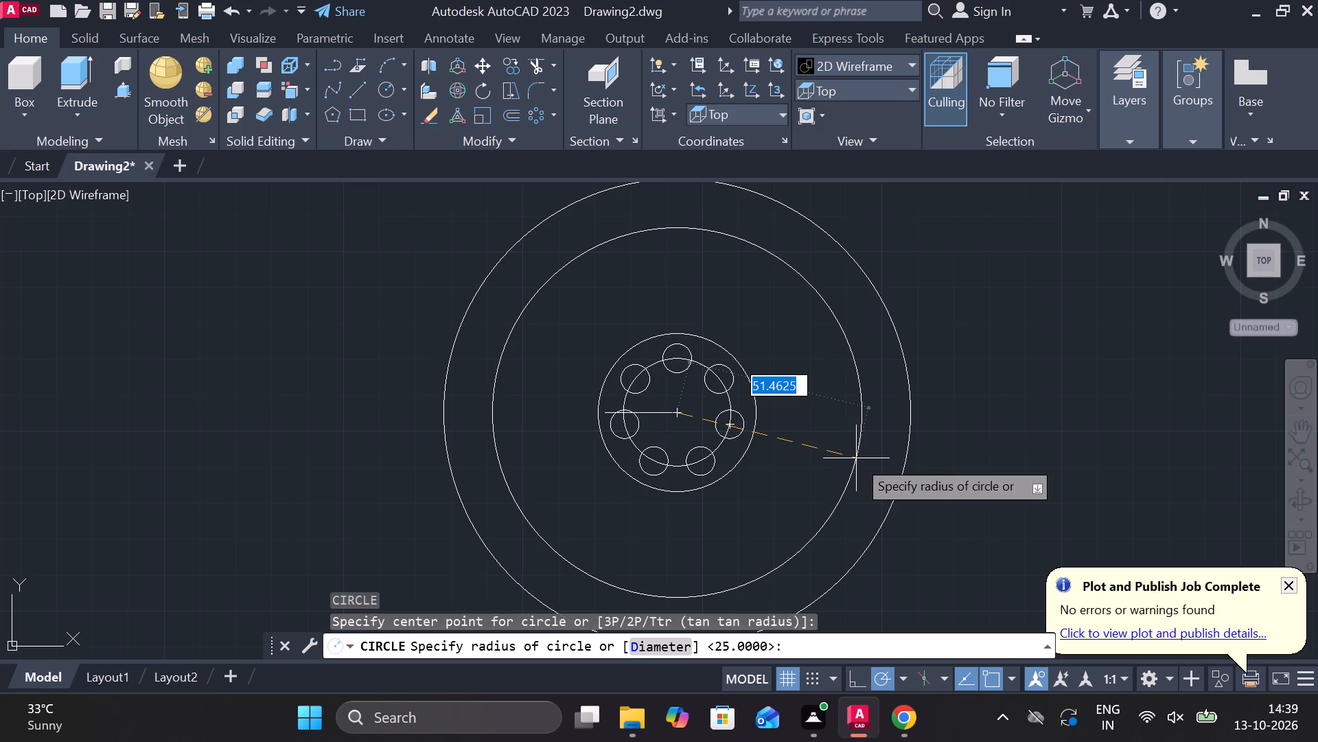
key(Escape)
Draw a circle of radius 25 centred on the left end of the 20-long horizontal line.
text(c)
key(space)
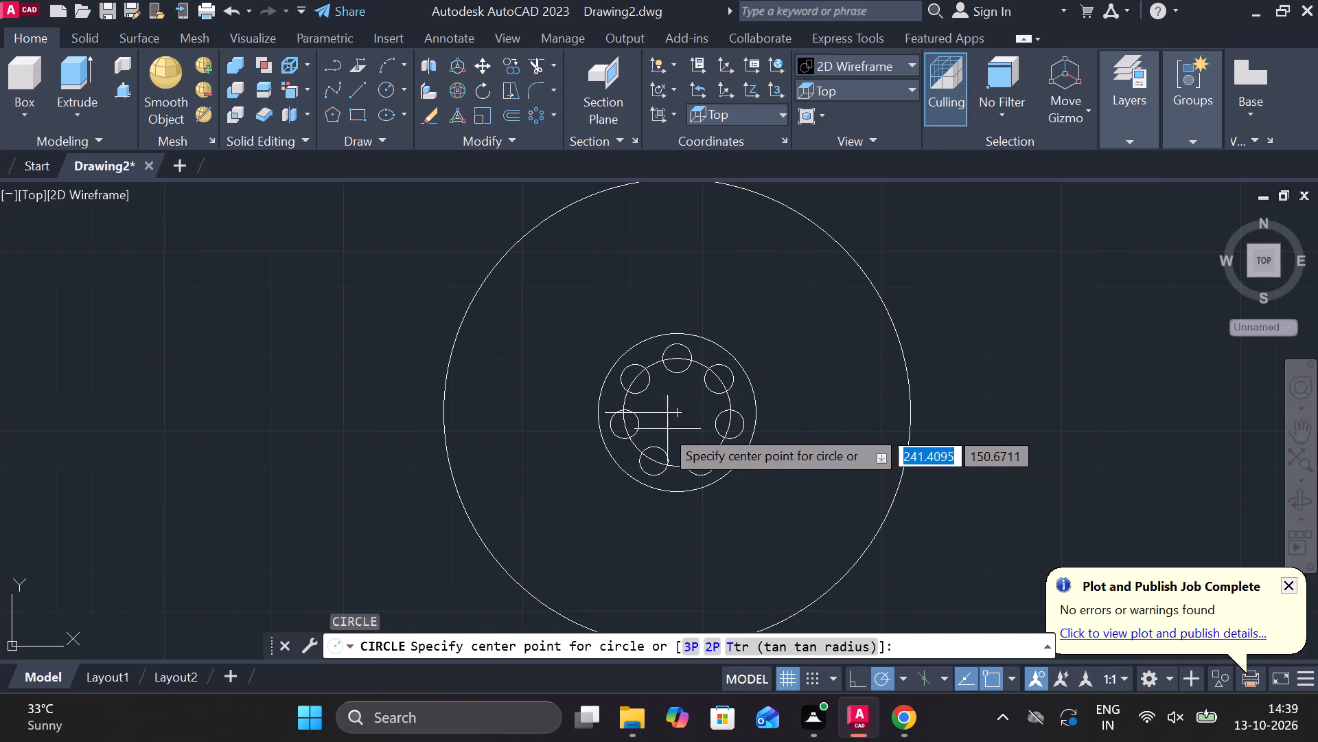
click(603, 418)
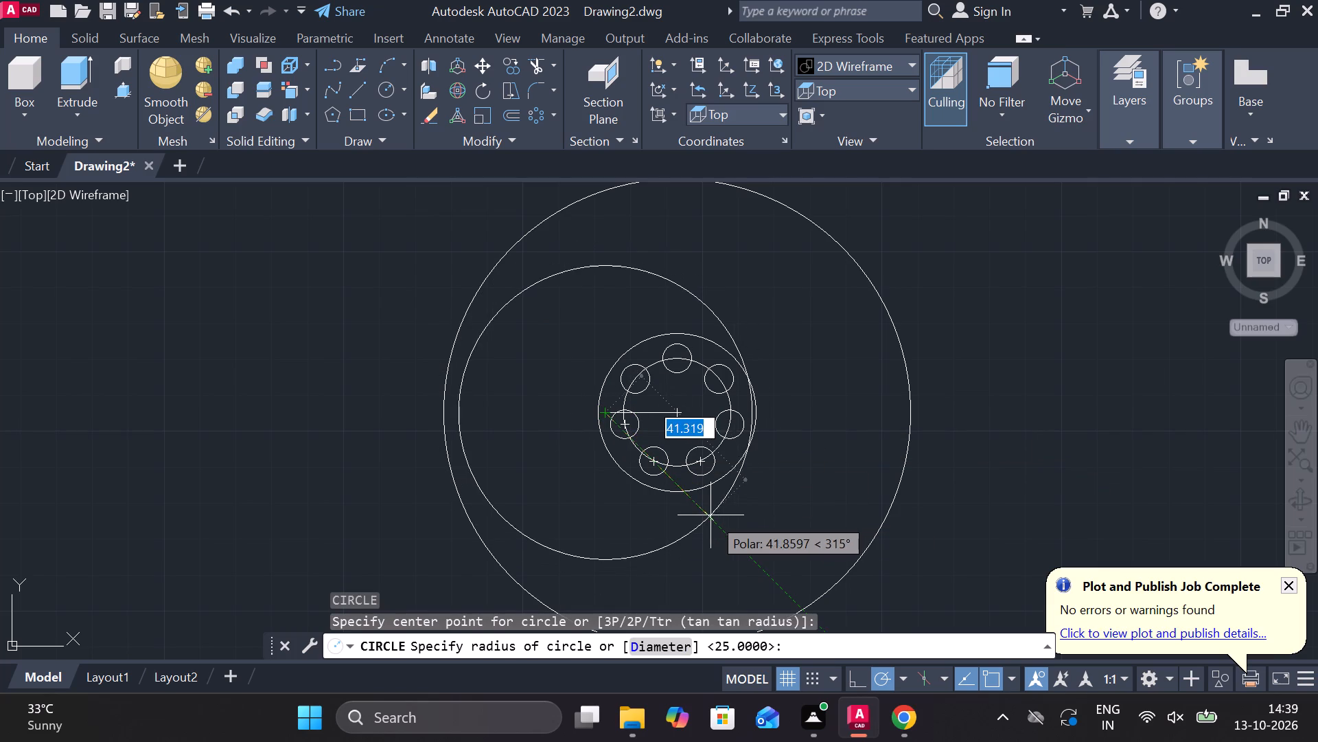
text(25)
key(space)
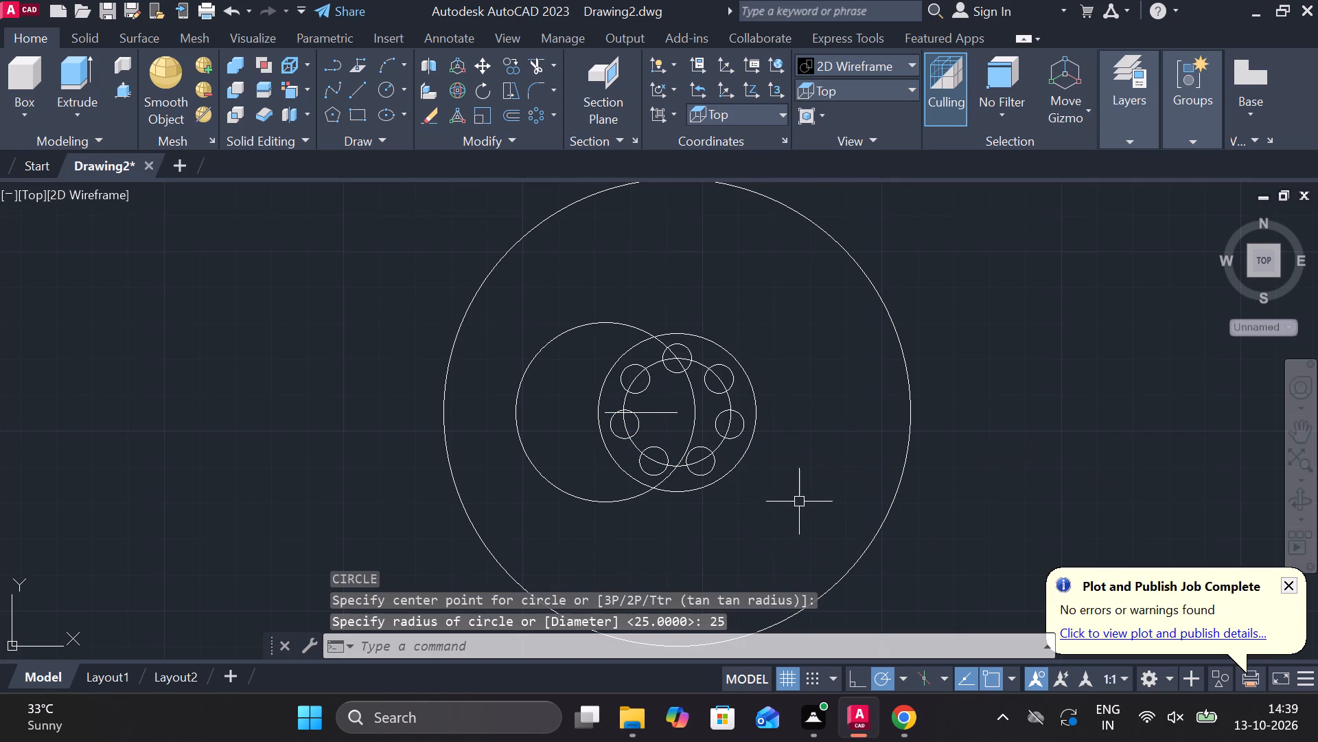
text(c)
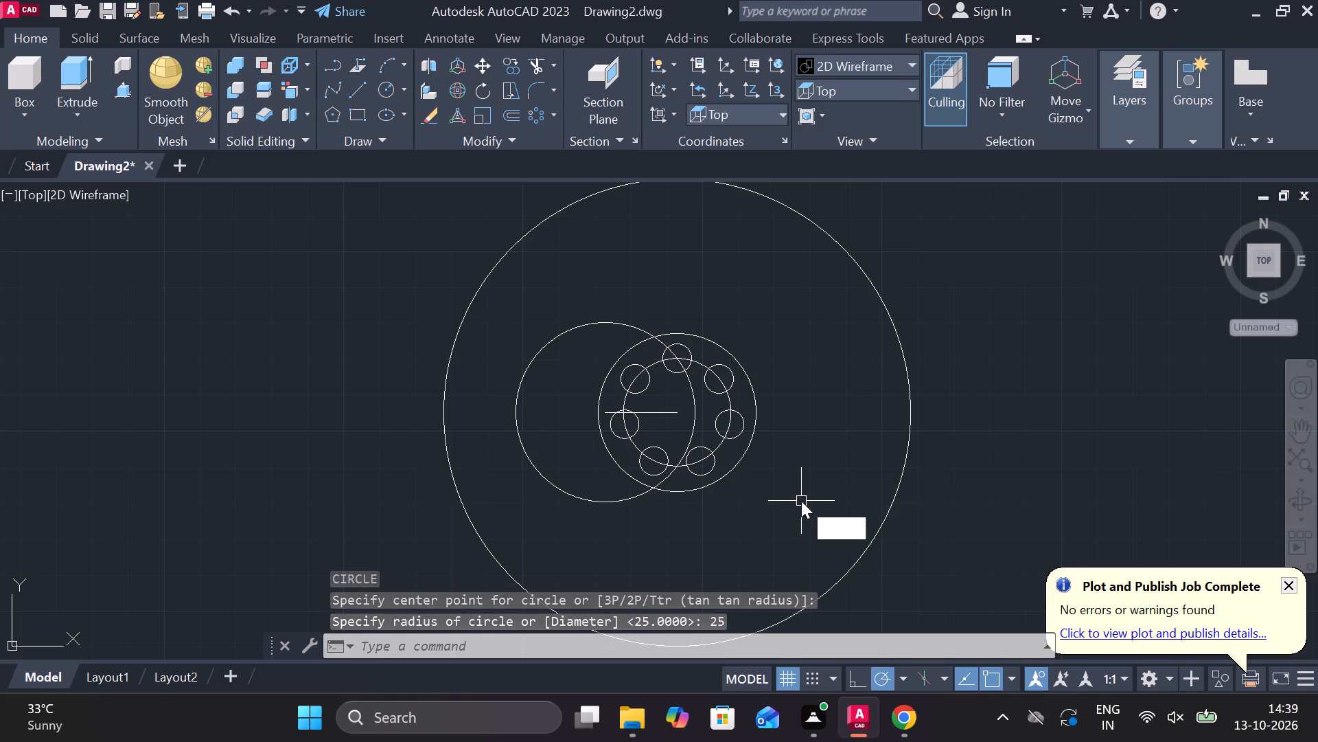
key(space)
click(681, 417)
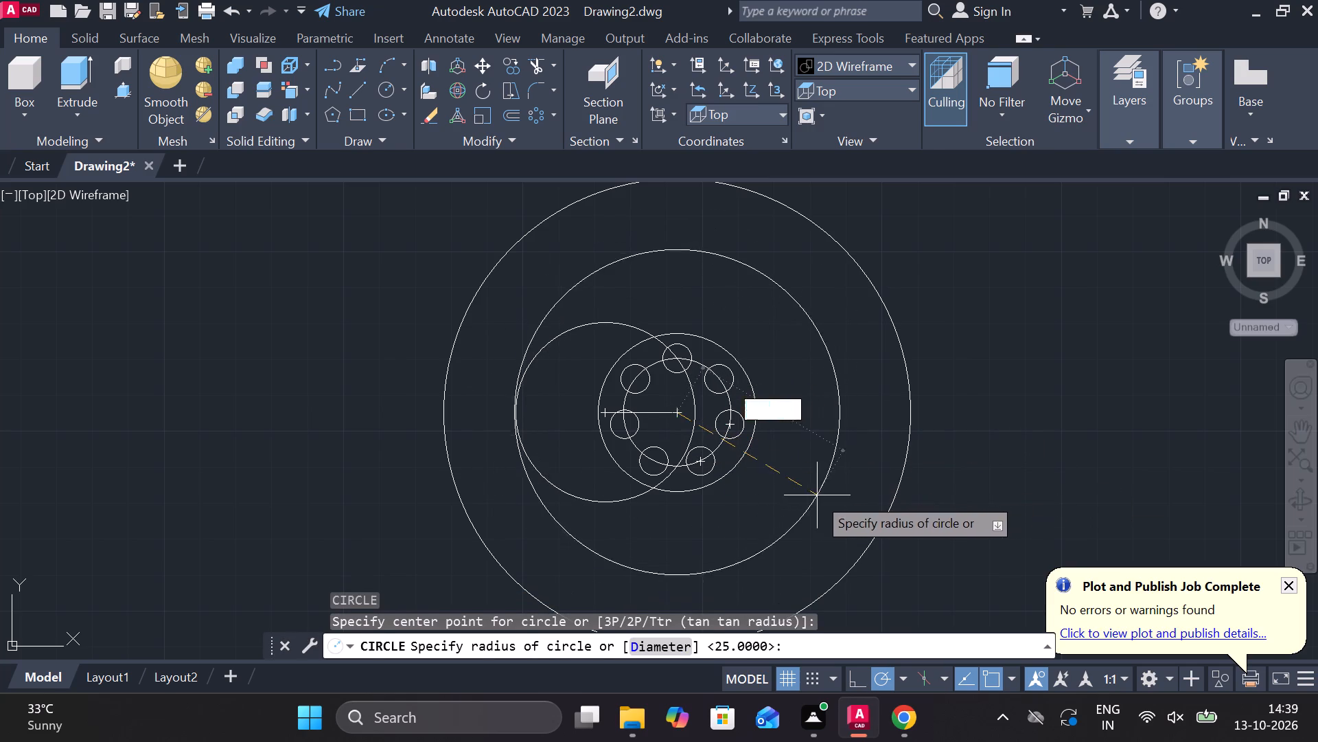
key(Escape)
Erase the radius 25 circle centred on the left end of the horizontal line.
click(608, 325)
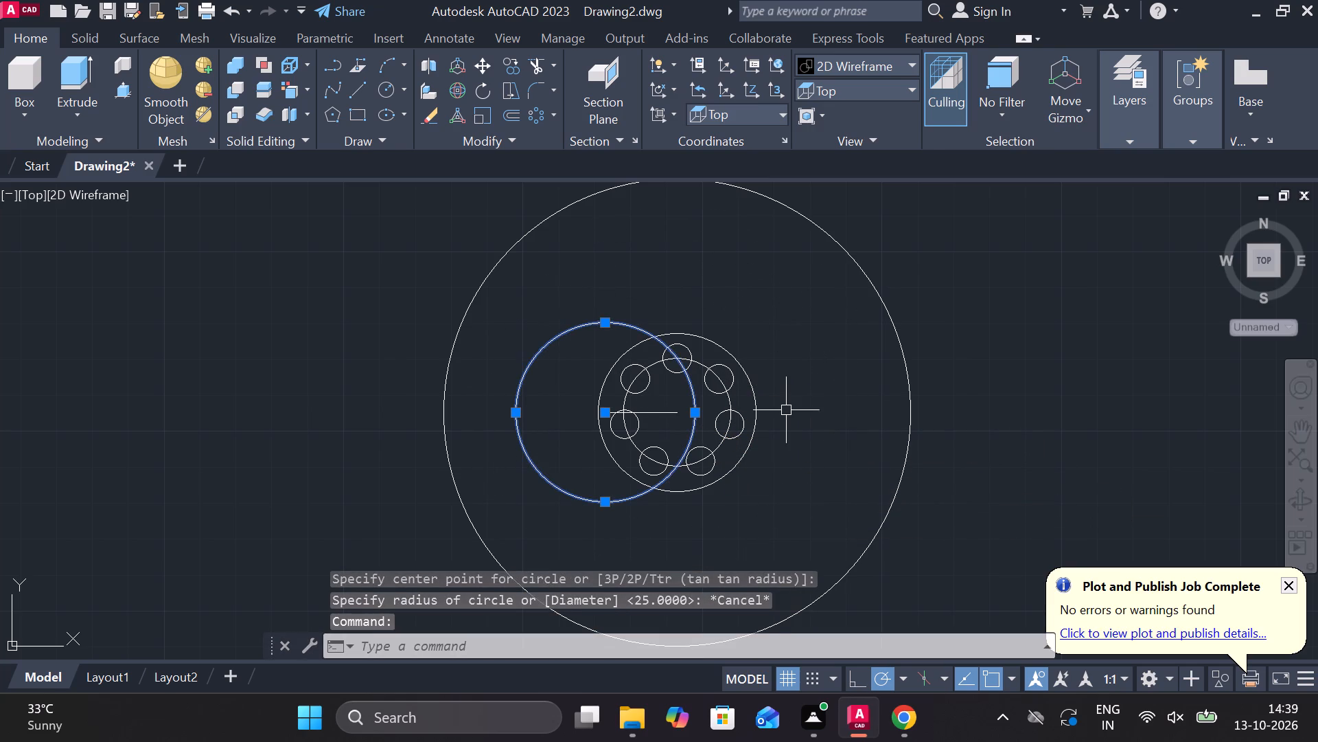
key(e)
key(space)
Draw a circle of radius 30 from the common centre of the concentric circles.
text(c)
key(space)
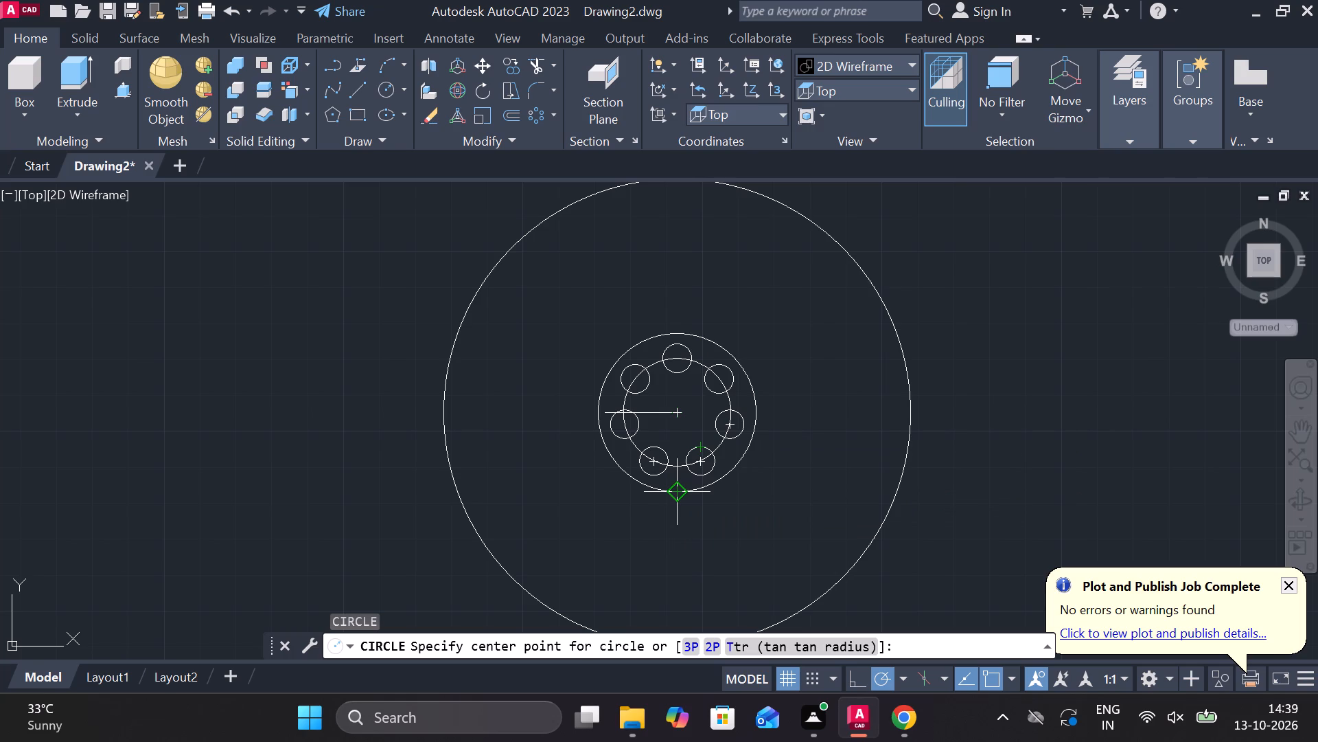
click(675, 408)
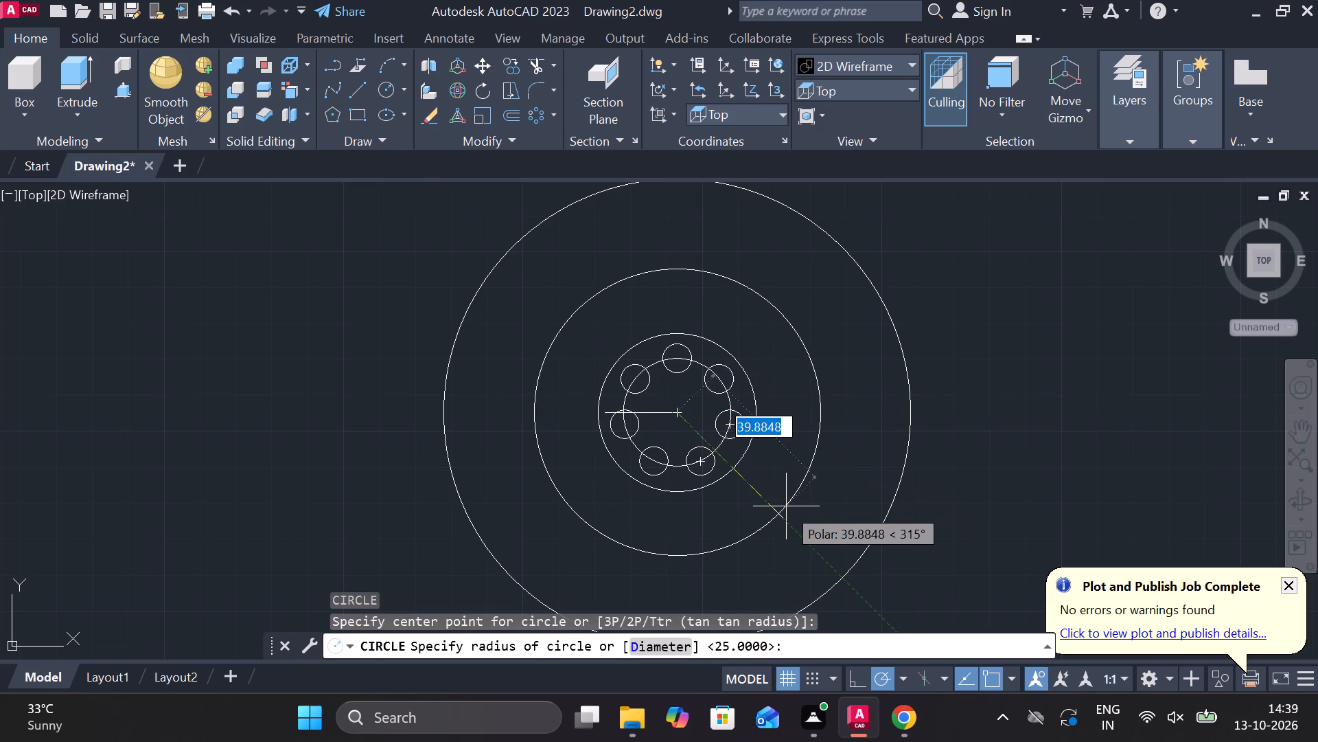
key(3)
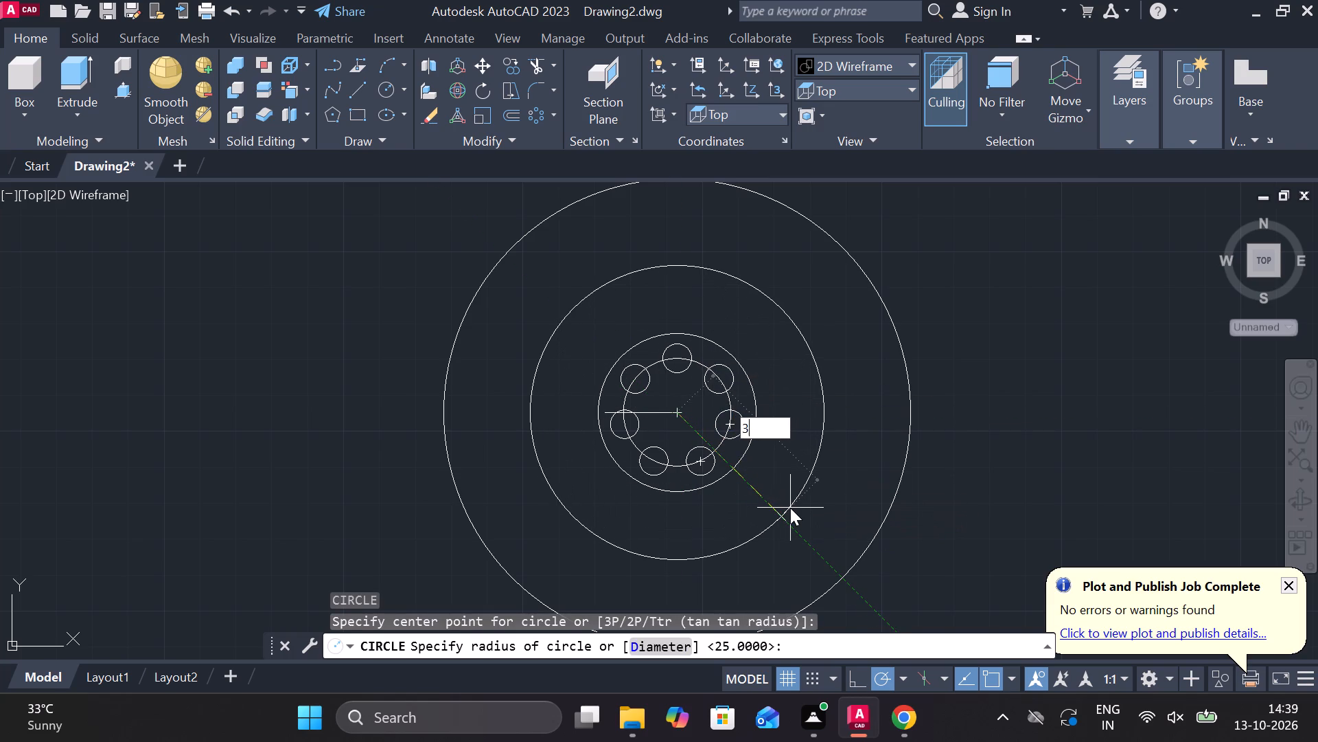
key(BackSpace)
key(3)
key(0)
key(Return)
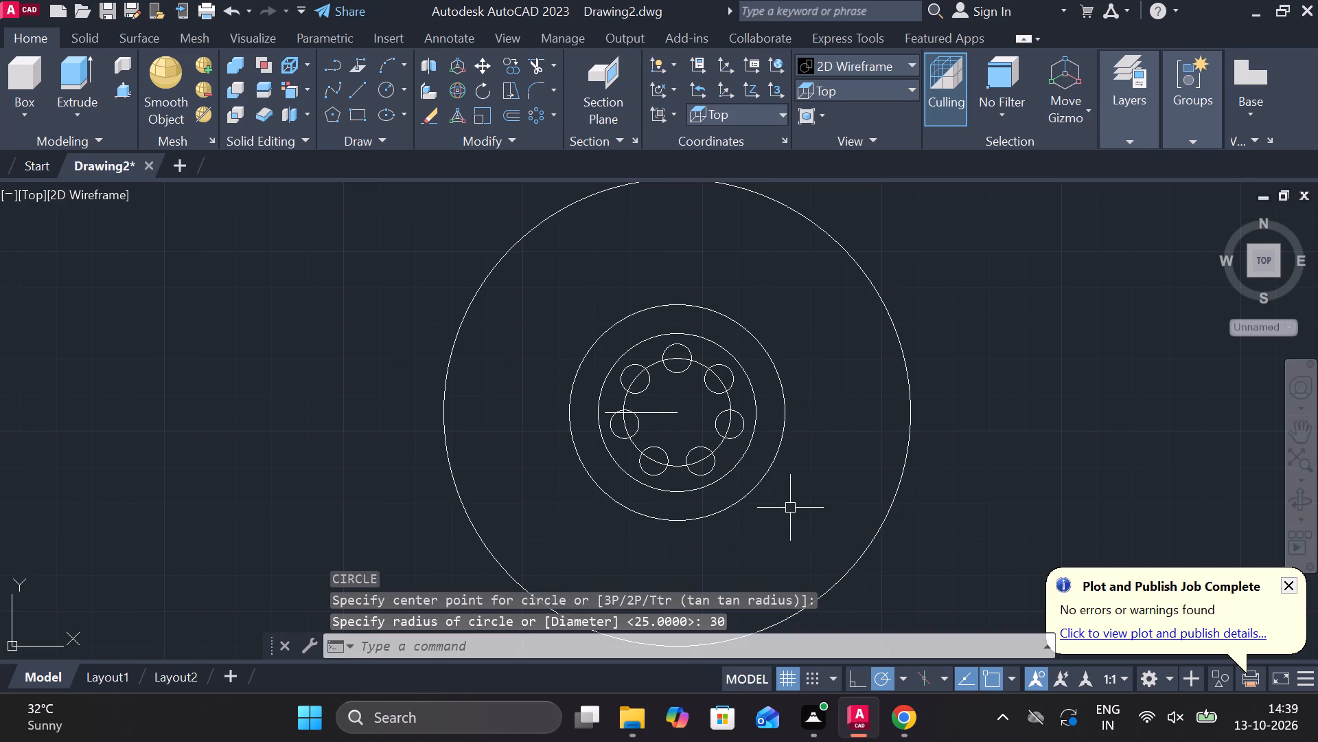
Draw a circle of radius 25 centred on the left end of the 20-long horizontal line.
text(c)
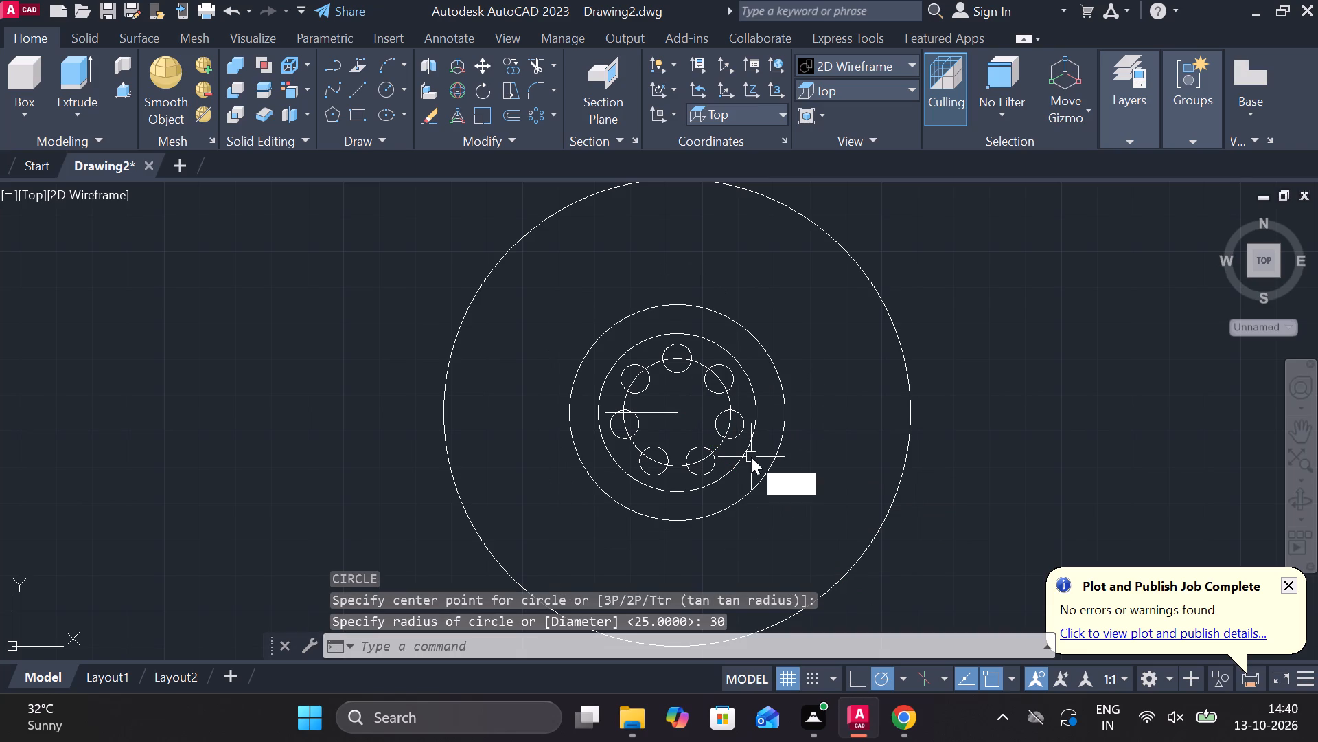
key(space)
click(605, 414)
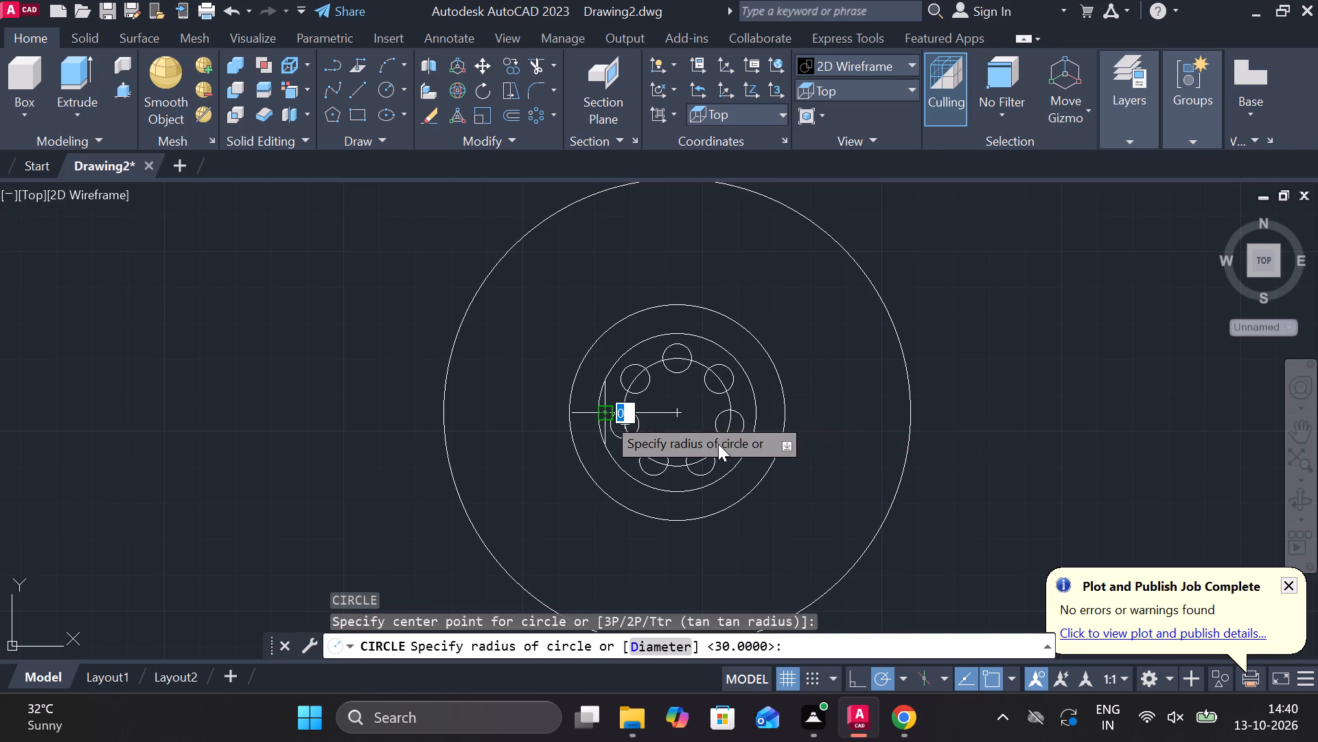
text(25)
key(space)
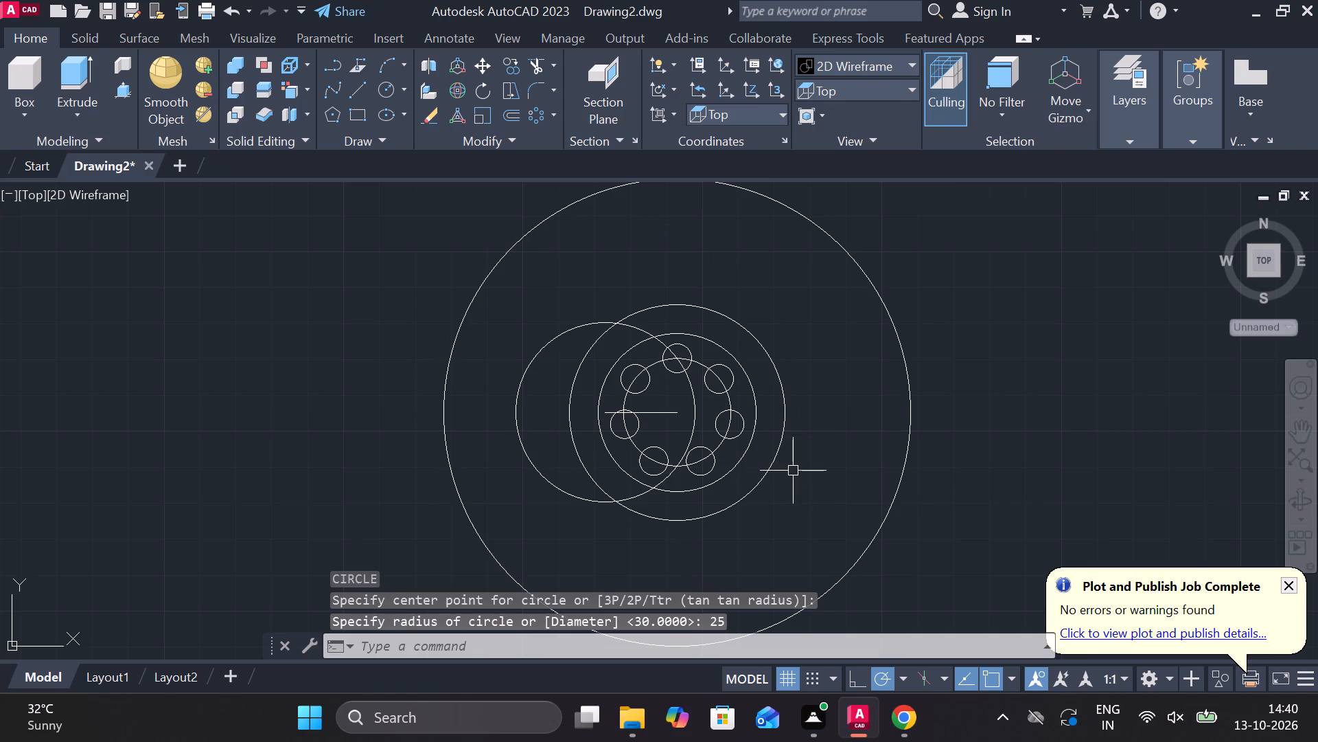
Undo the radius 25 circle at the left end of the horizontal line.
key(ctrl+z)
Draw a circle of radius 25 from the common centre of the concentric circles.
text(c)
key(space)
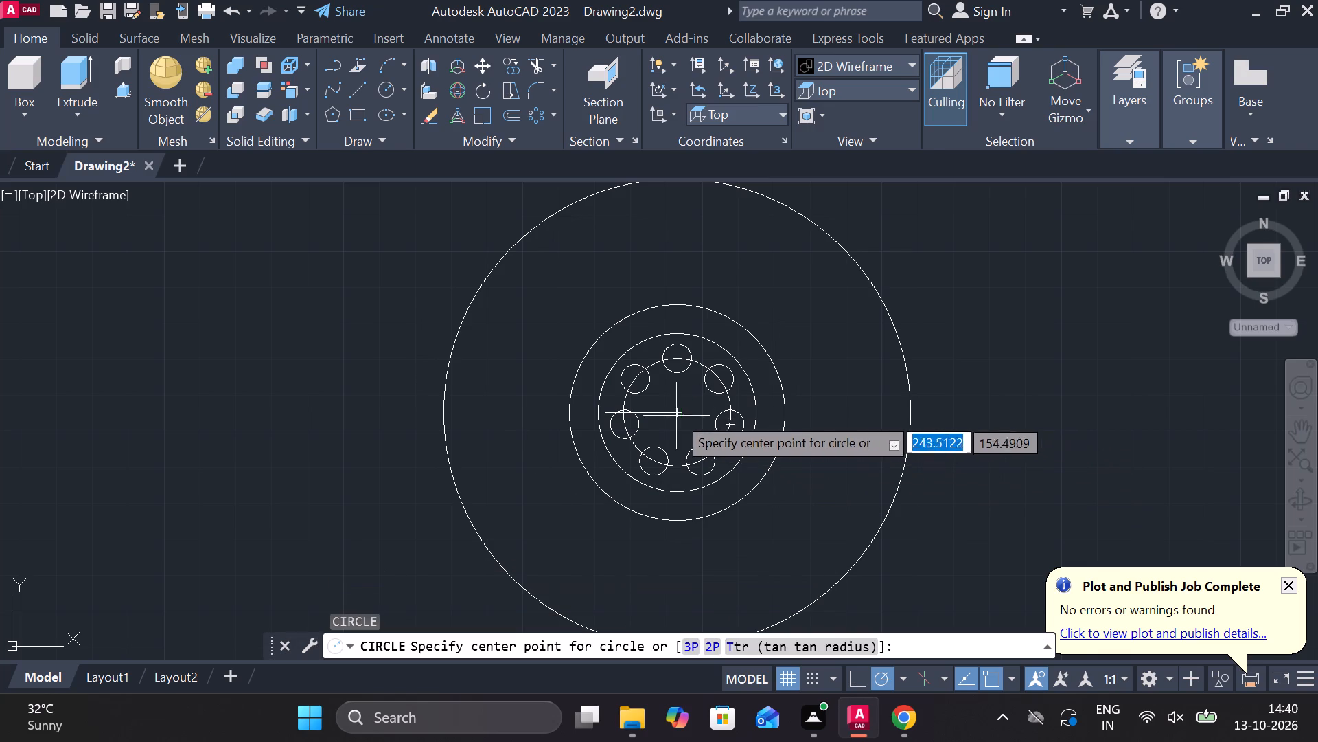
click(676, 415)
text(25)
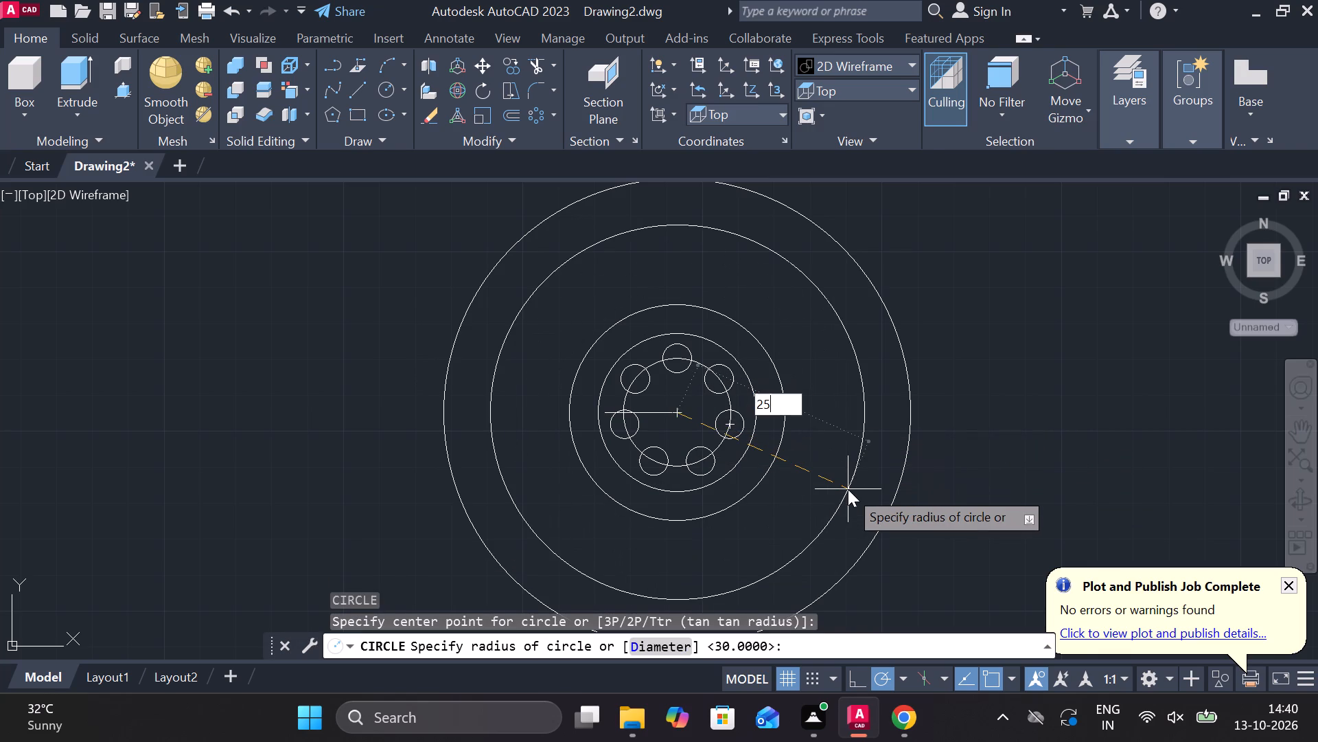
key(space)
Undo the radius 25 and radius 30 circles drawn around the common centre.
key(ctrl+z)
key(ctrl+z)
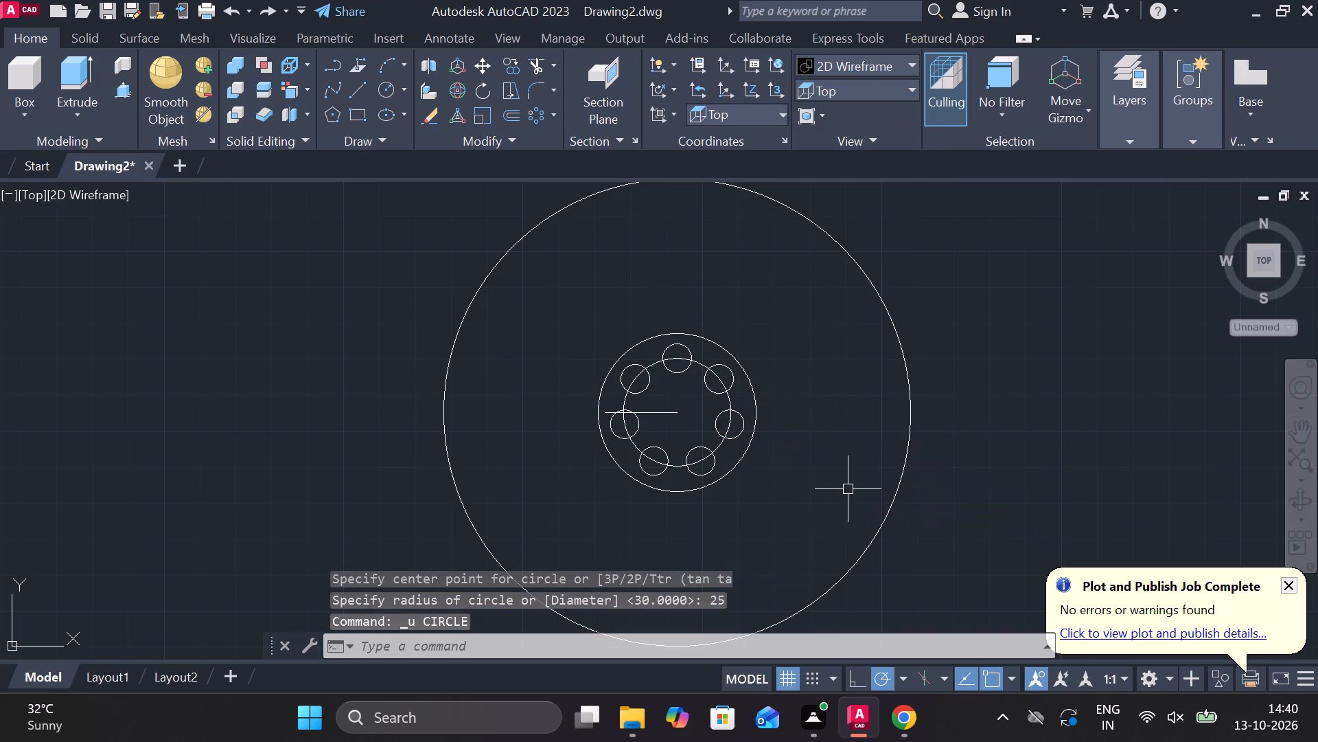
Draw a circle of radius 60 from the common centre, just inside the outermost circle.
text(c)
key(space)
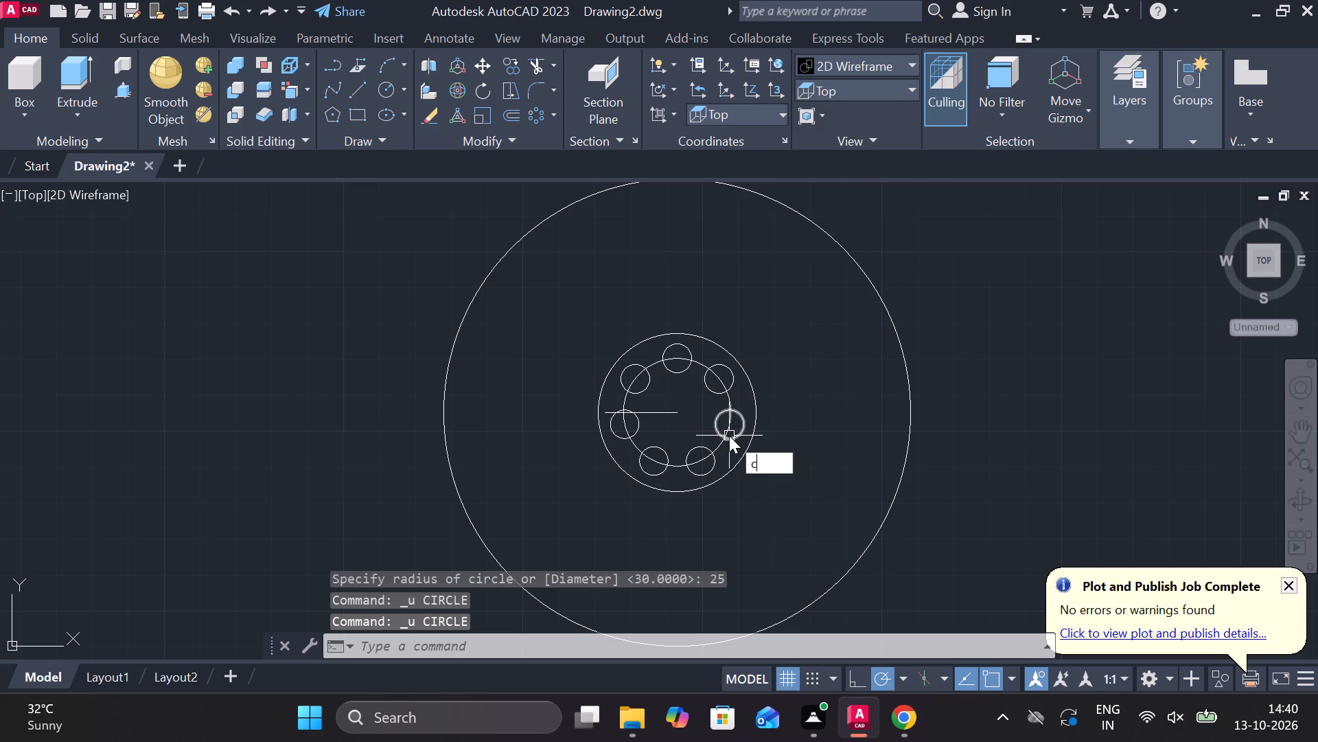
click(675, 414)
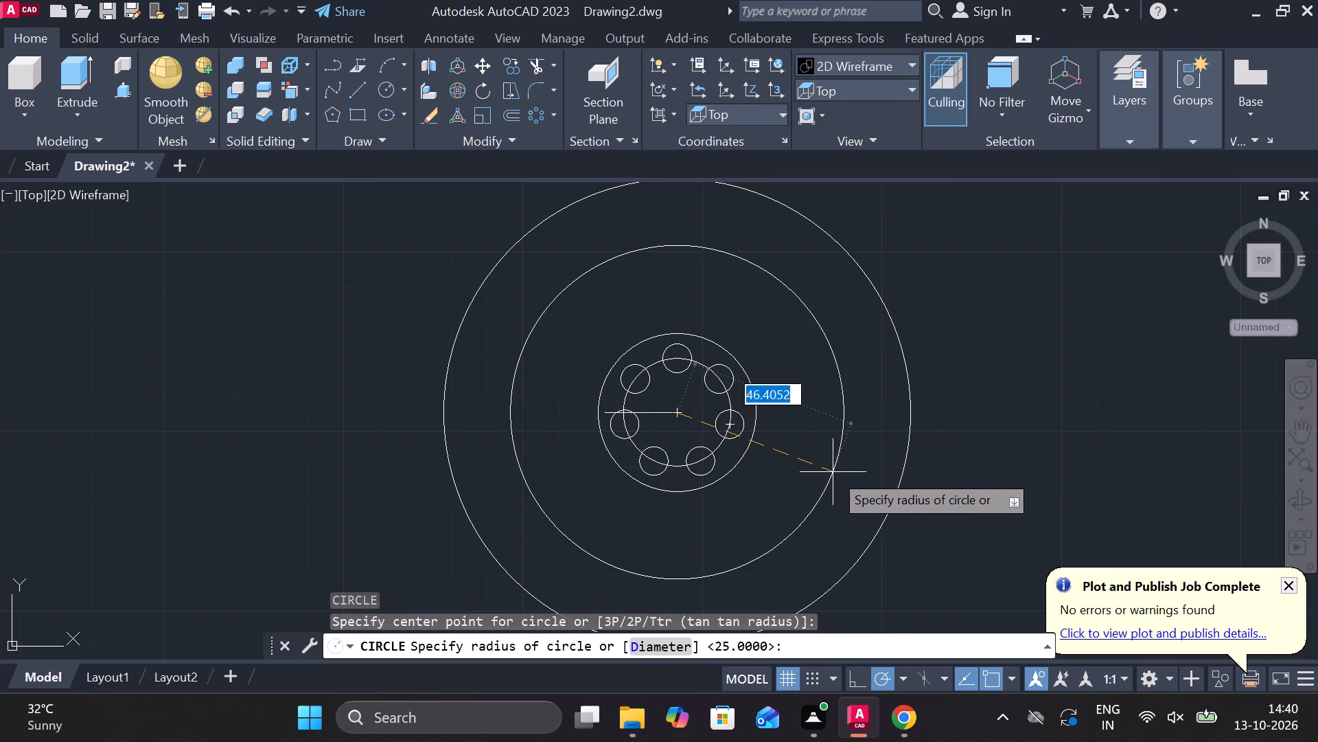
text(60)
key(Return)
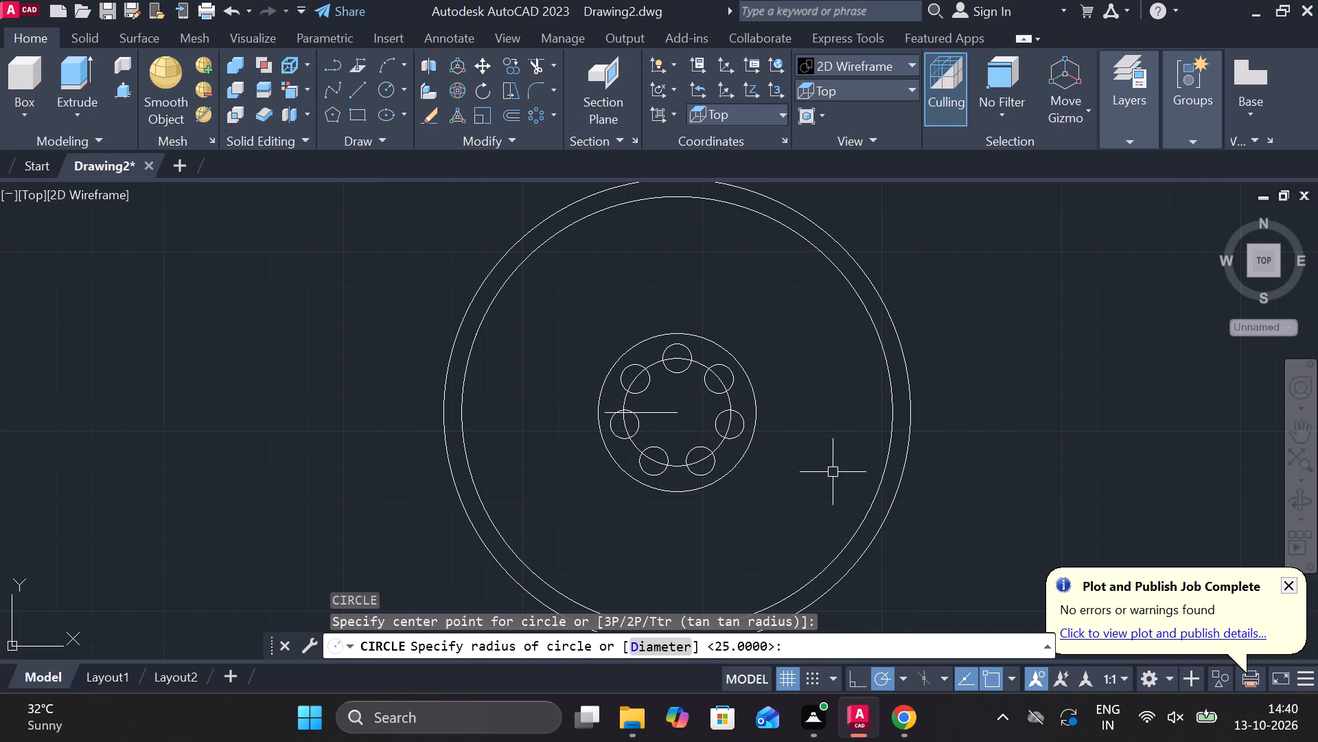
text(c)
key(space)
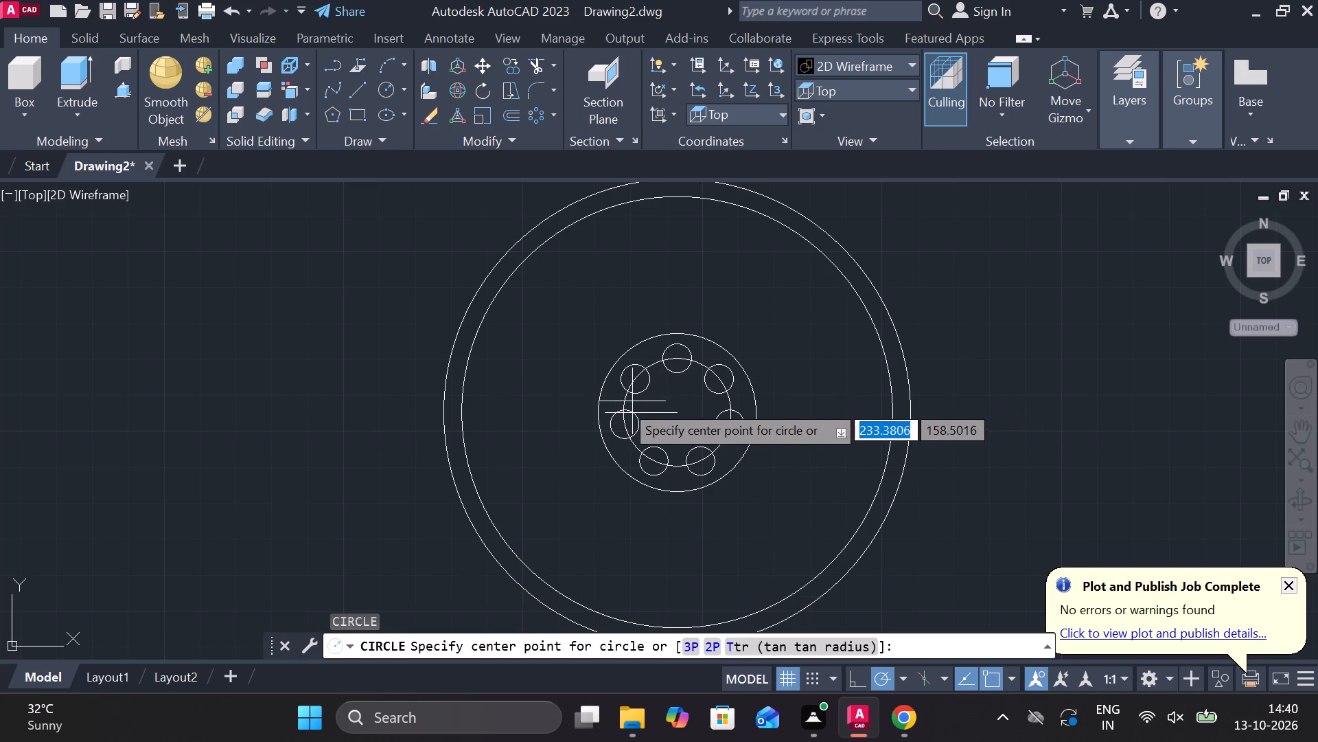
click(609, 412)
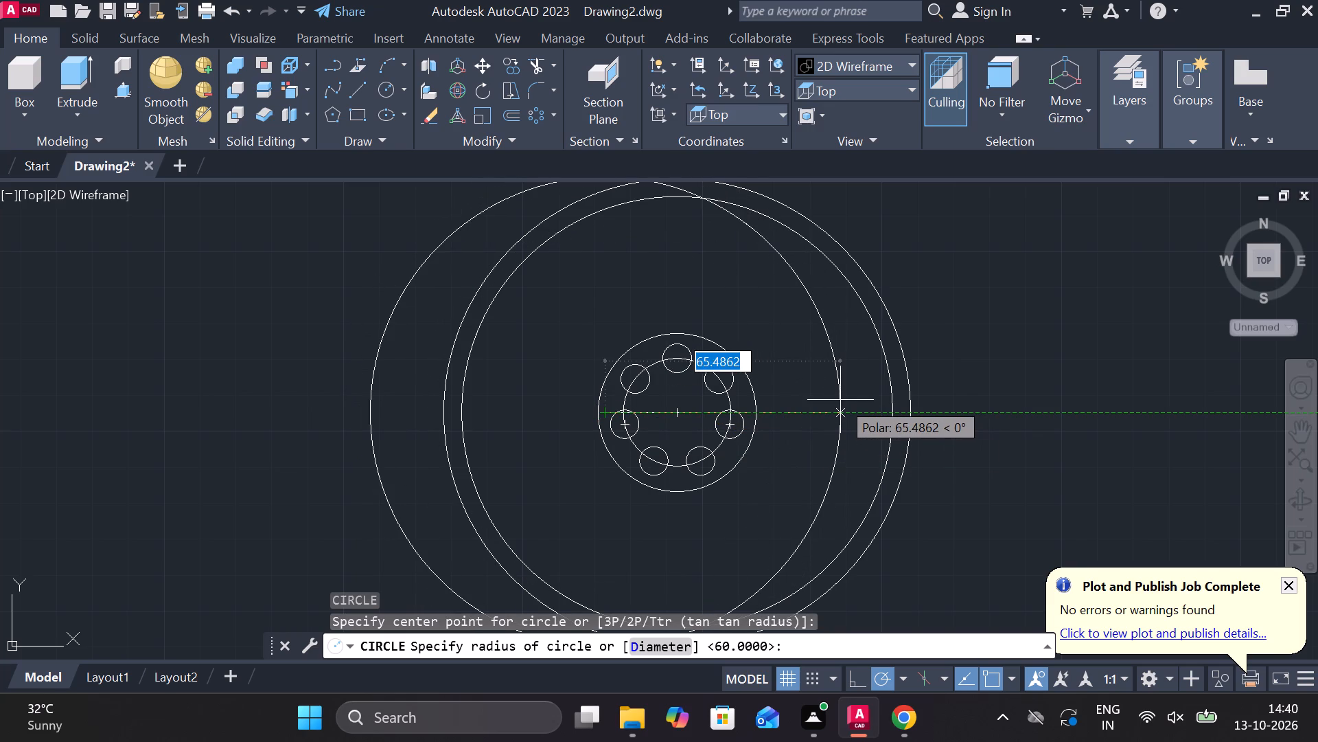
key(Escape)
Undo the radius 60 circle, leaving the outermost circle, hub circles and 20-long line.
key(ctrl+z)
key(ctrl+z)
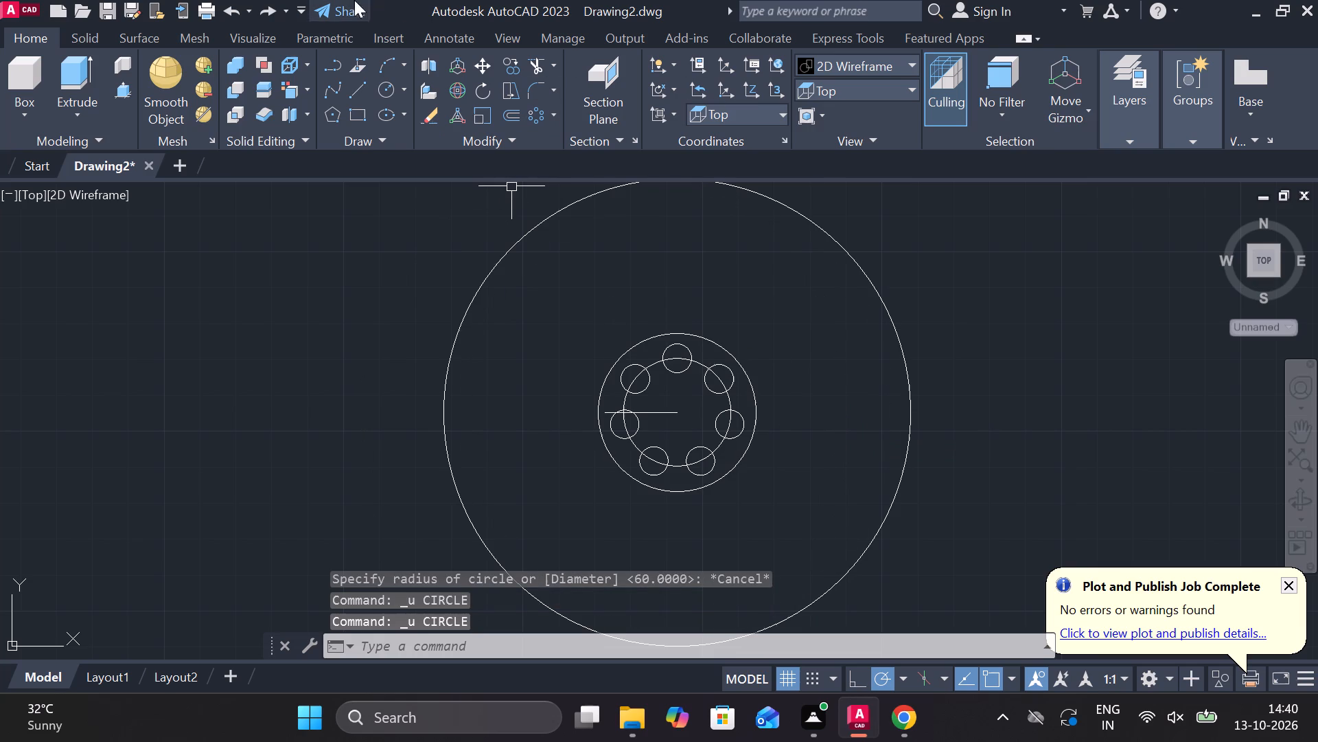
Start a diameter dimension for checking the size of the existing circles.
click(451, 39)
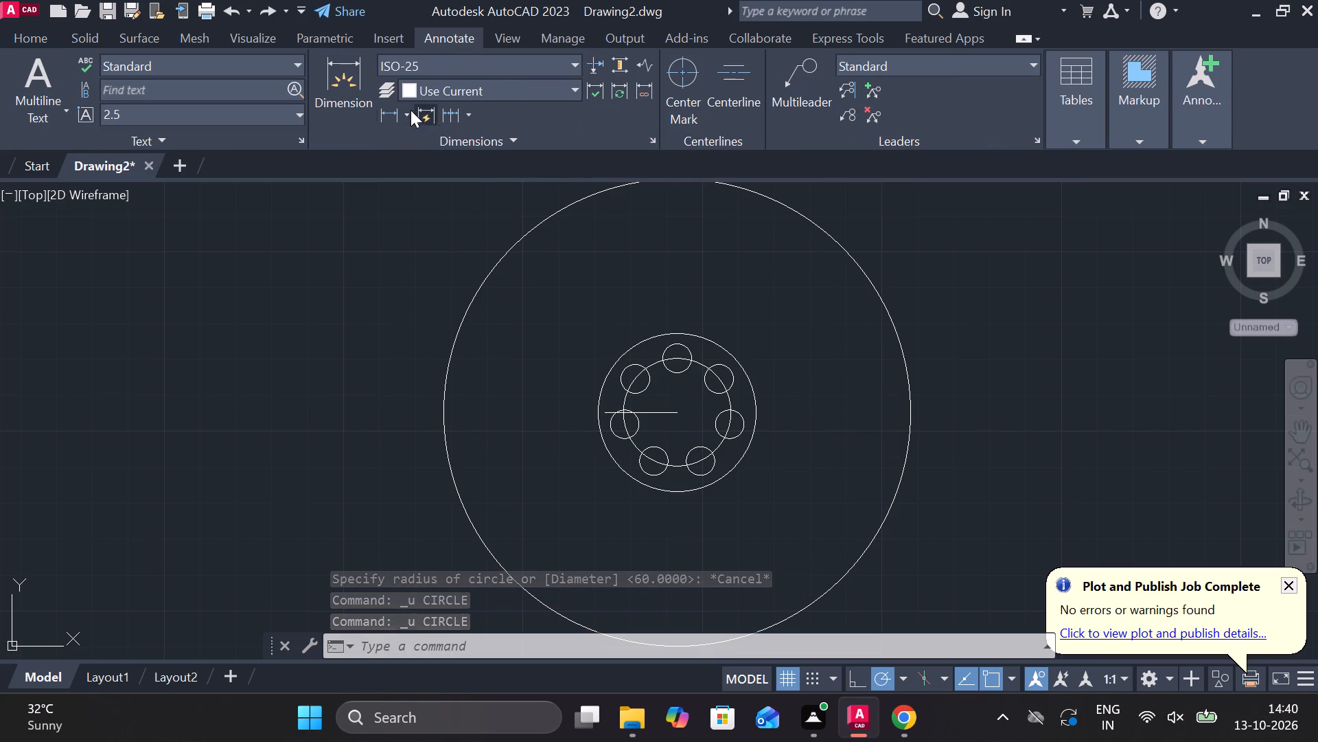
click(411, 110)
click(412, 350)
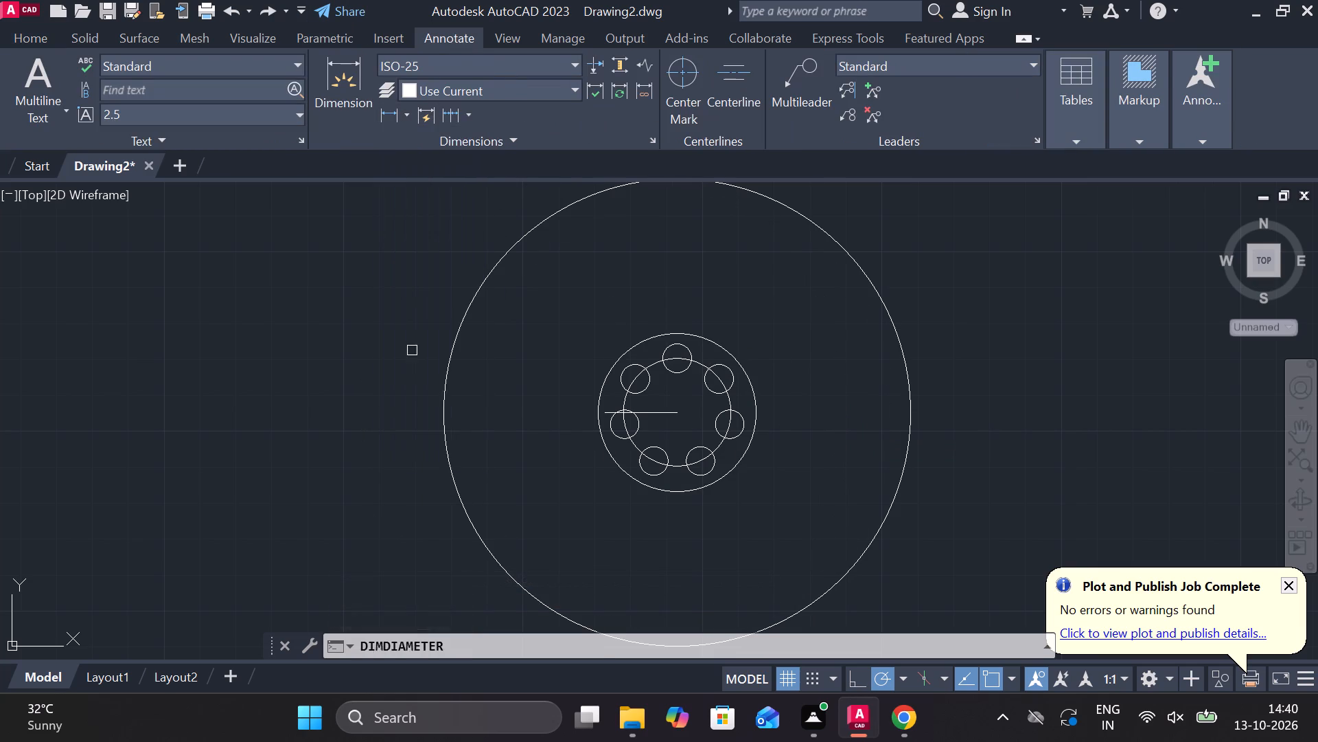
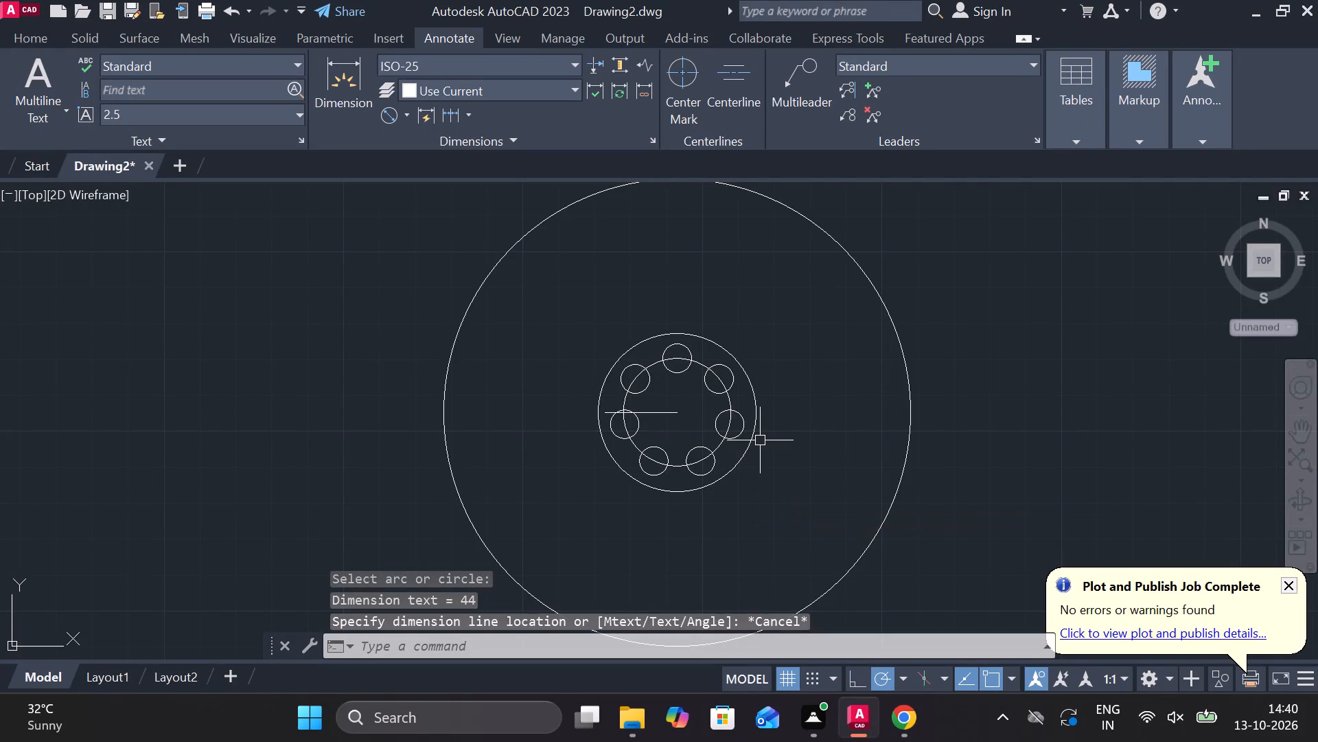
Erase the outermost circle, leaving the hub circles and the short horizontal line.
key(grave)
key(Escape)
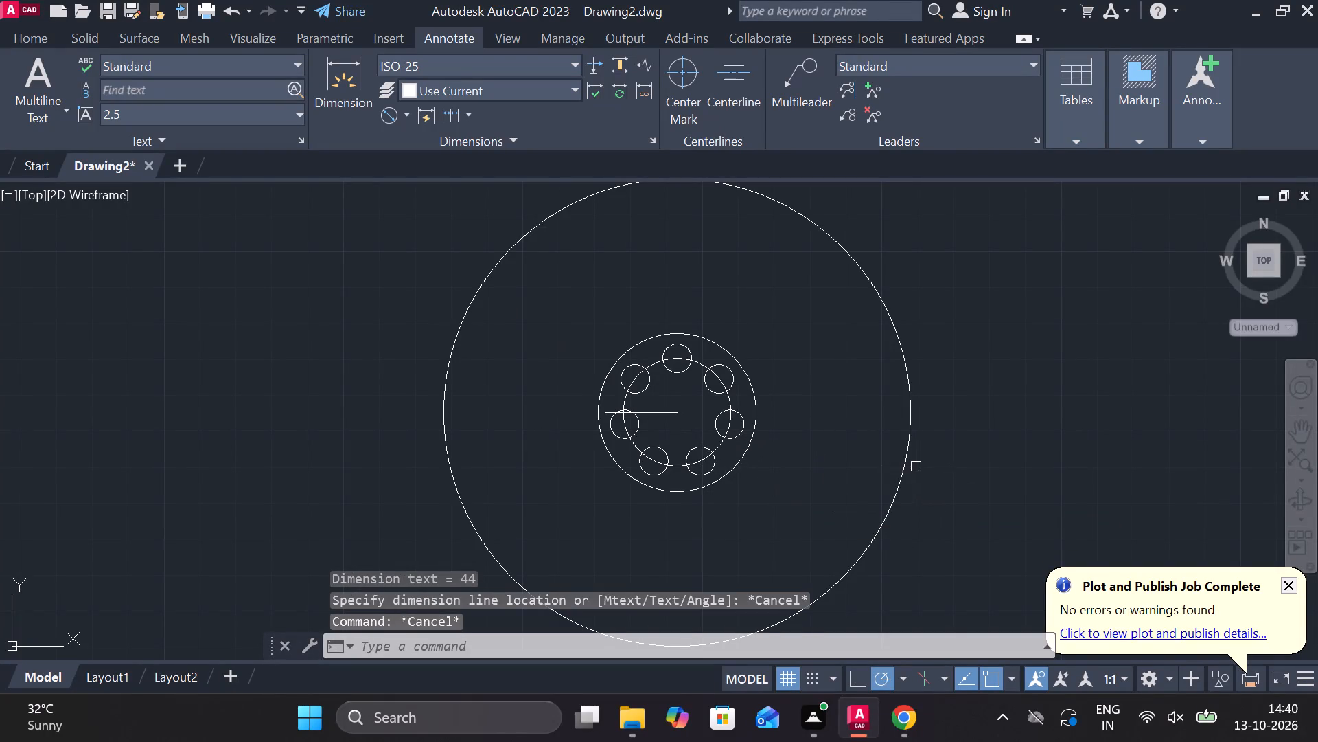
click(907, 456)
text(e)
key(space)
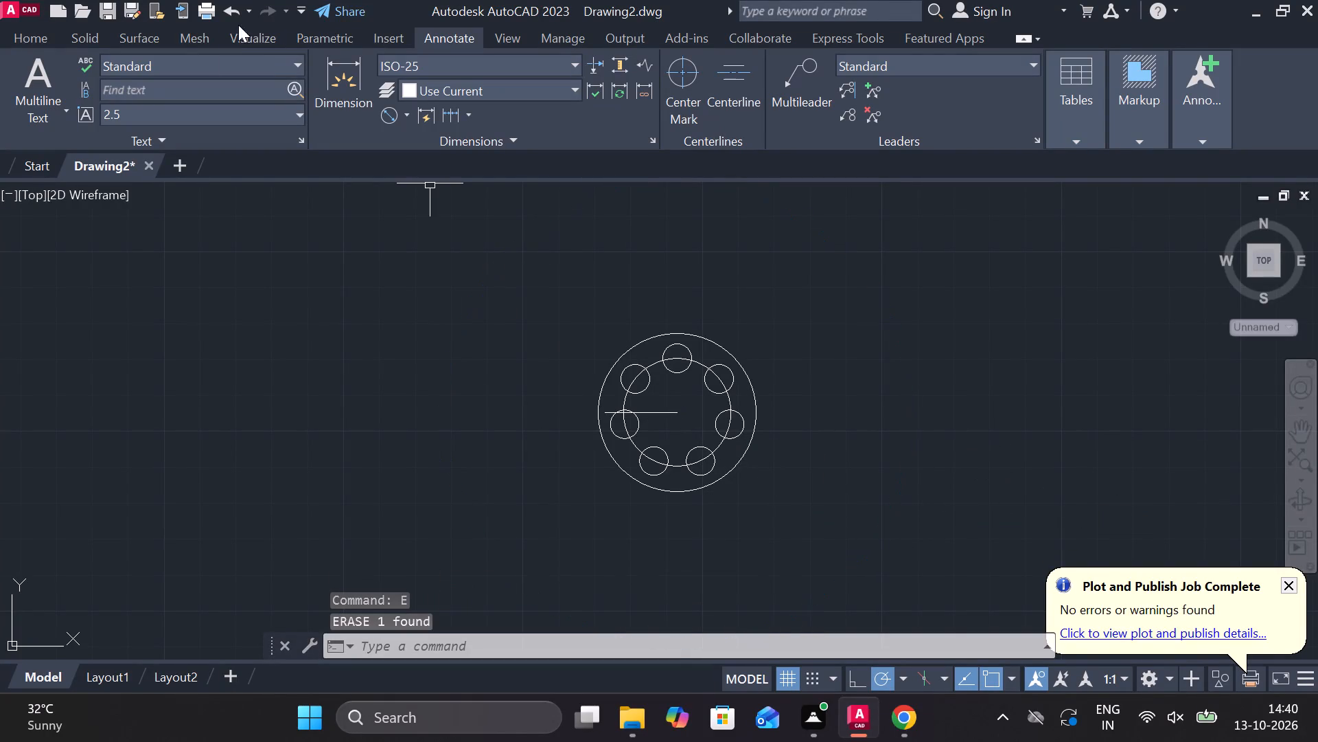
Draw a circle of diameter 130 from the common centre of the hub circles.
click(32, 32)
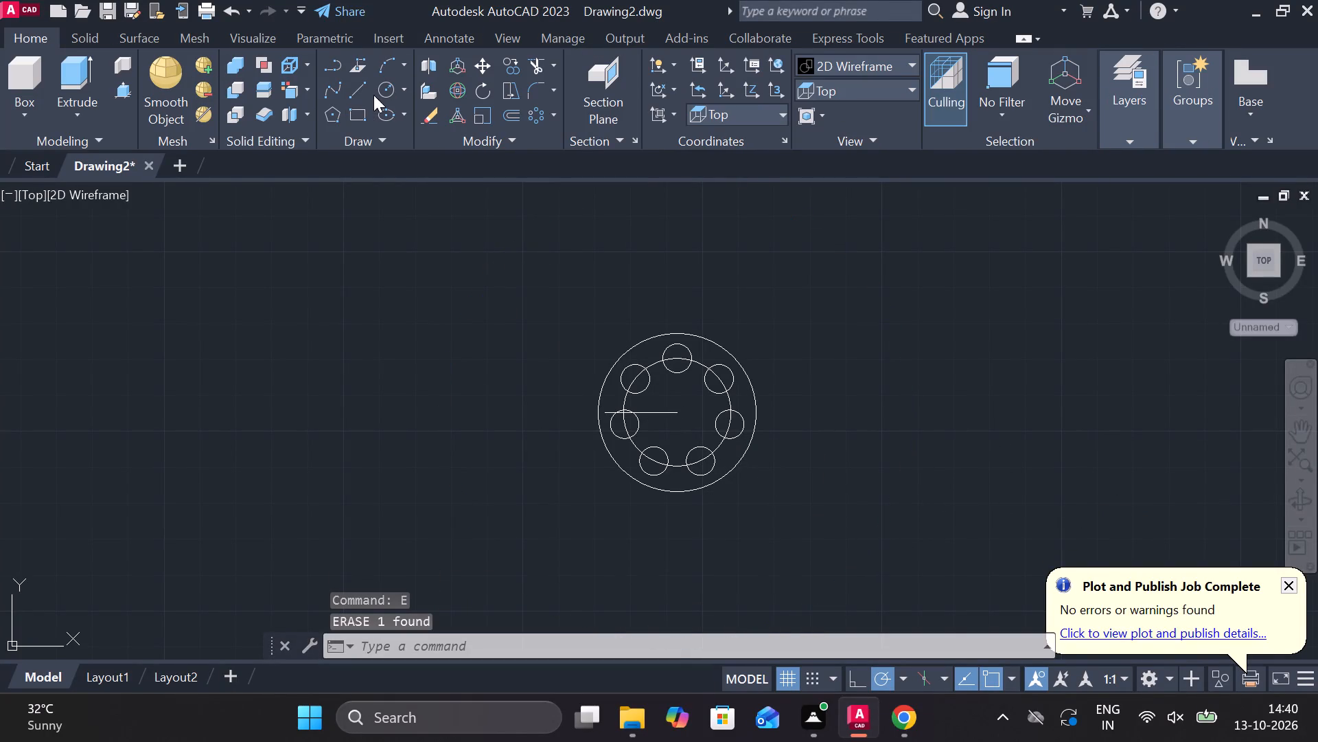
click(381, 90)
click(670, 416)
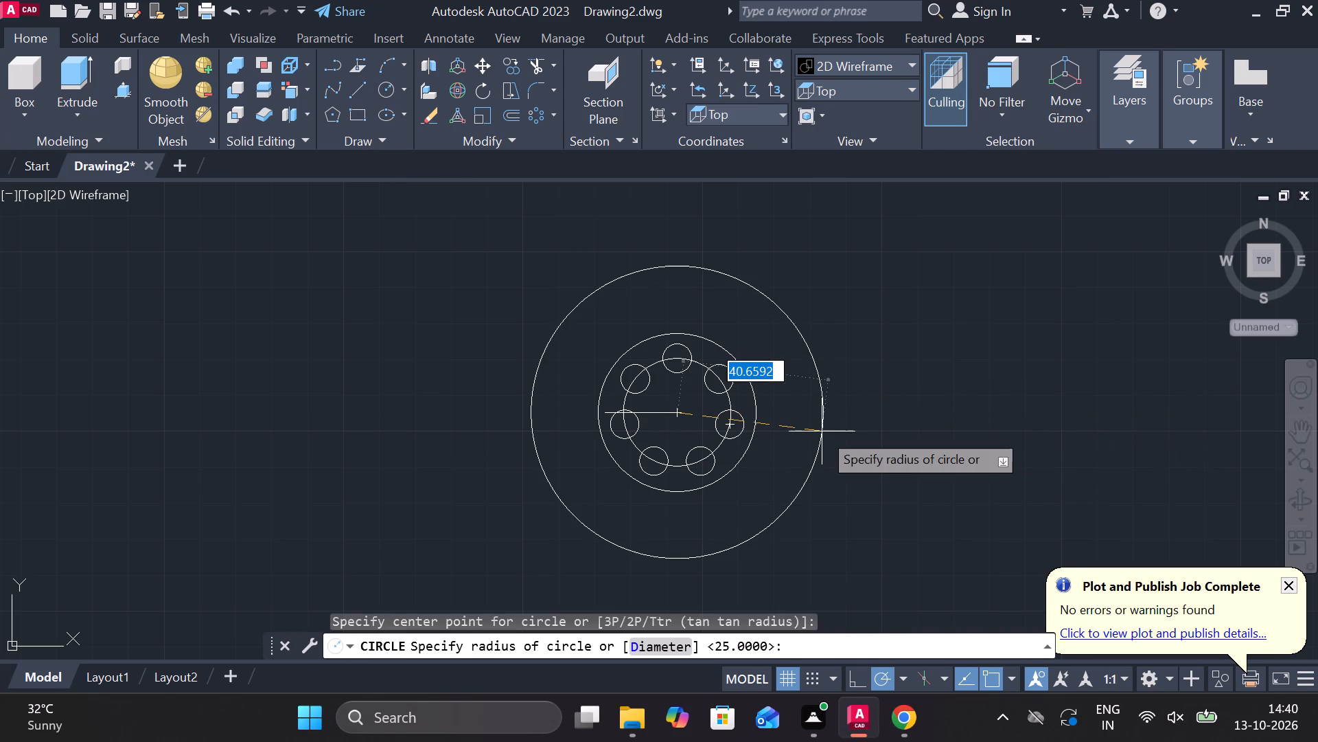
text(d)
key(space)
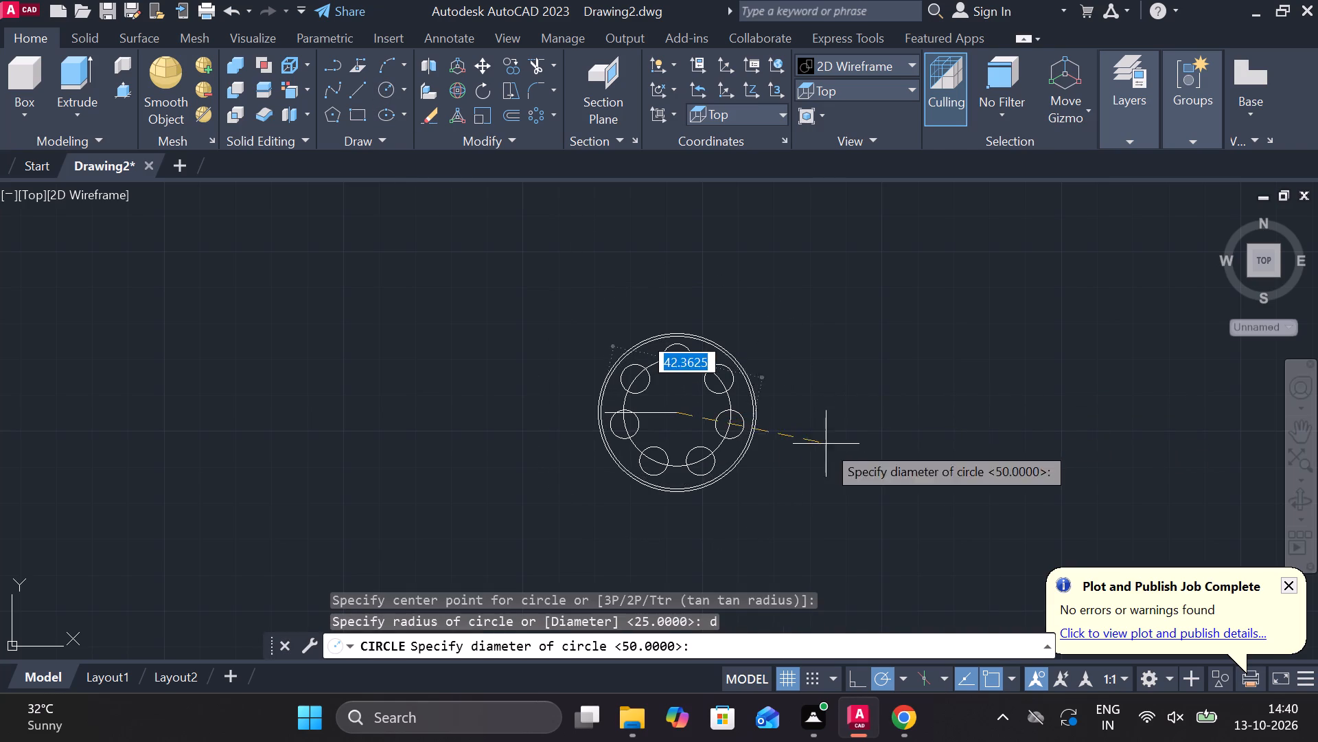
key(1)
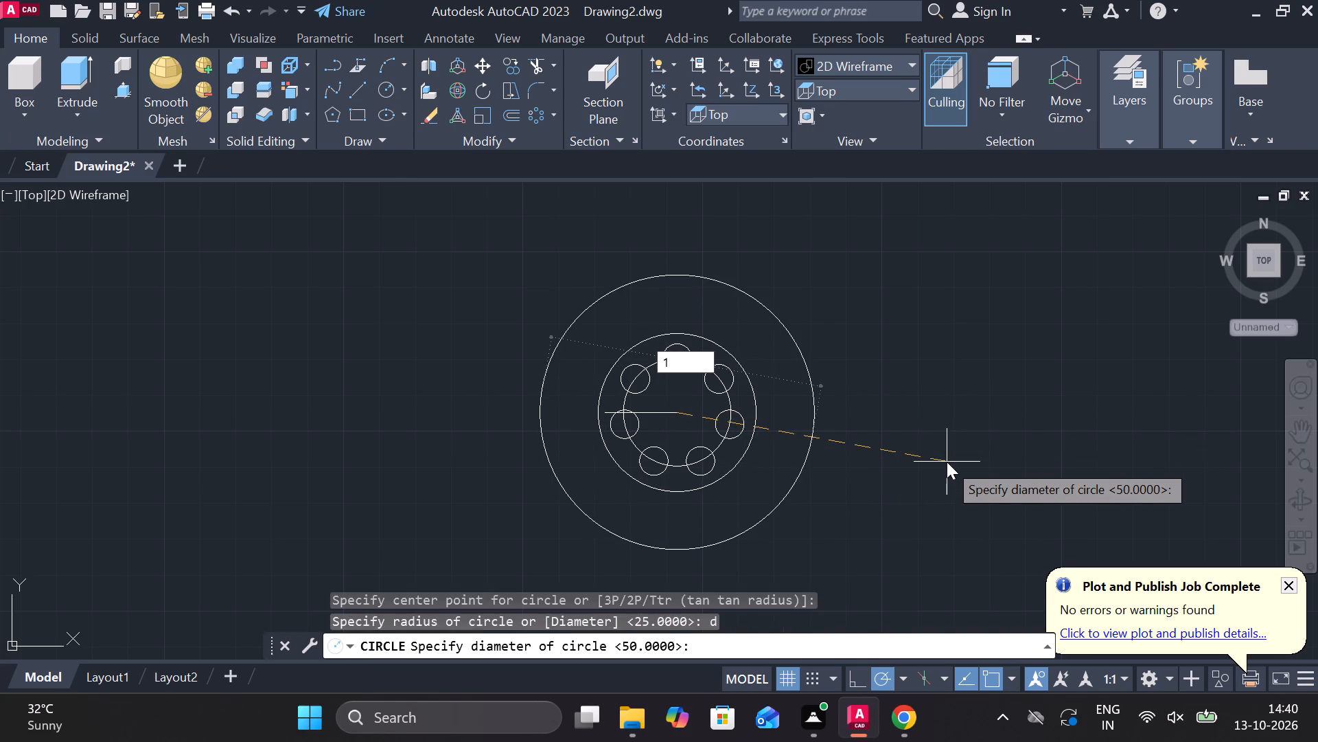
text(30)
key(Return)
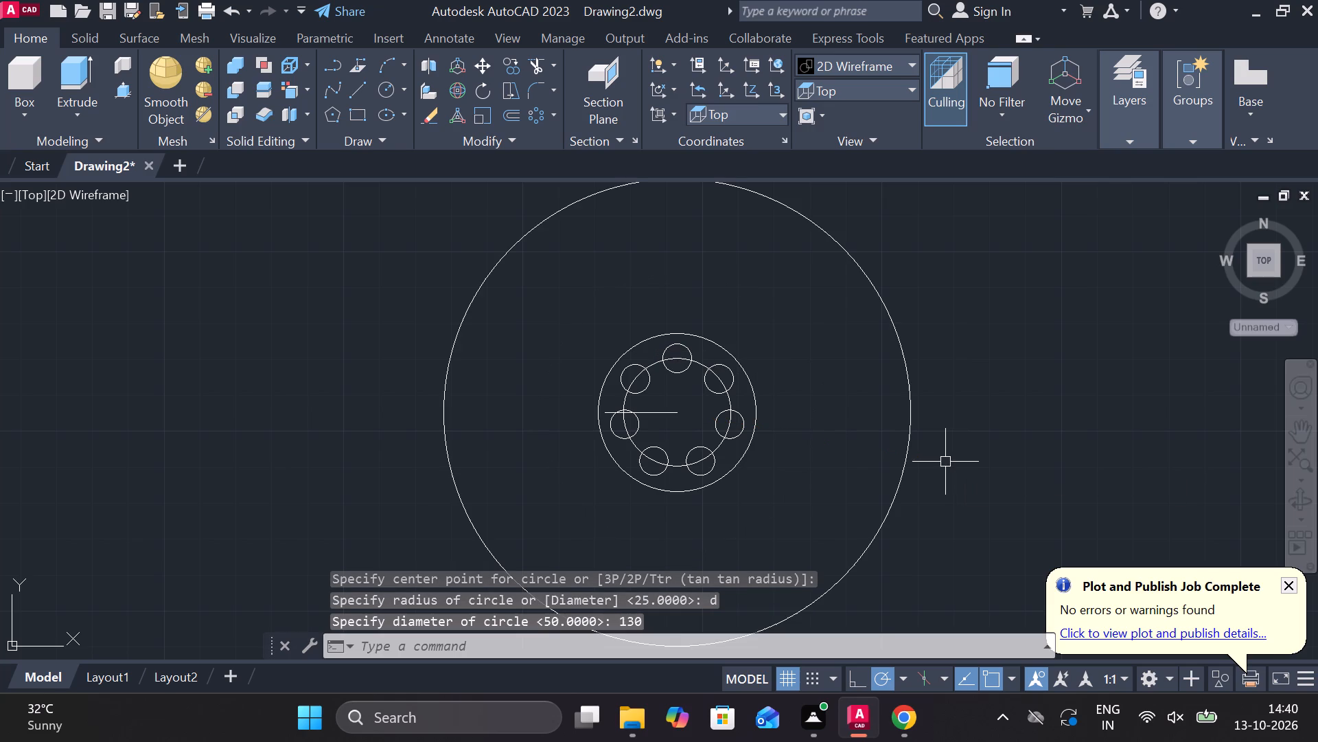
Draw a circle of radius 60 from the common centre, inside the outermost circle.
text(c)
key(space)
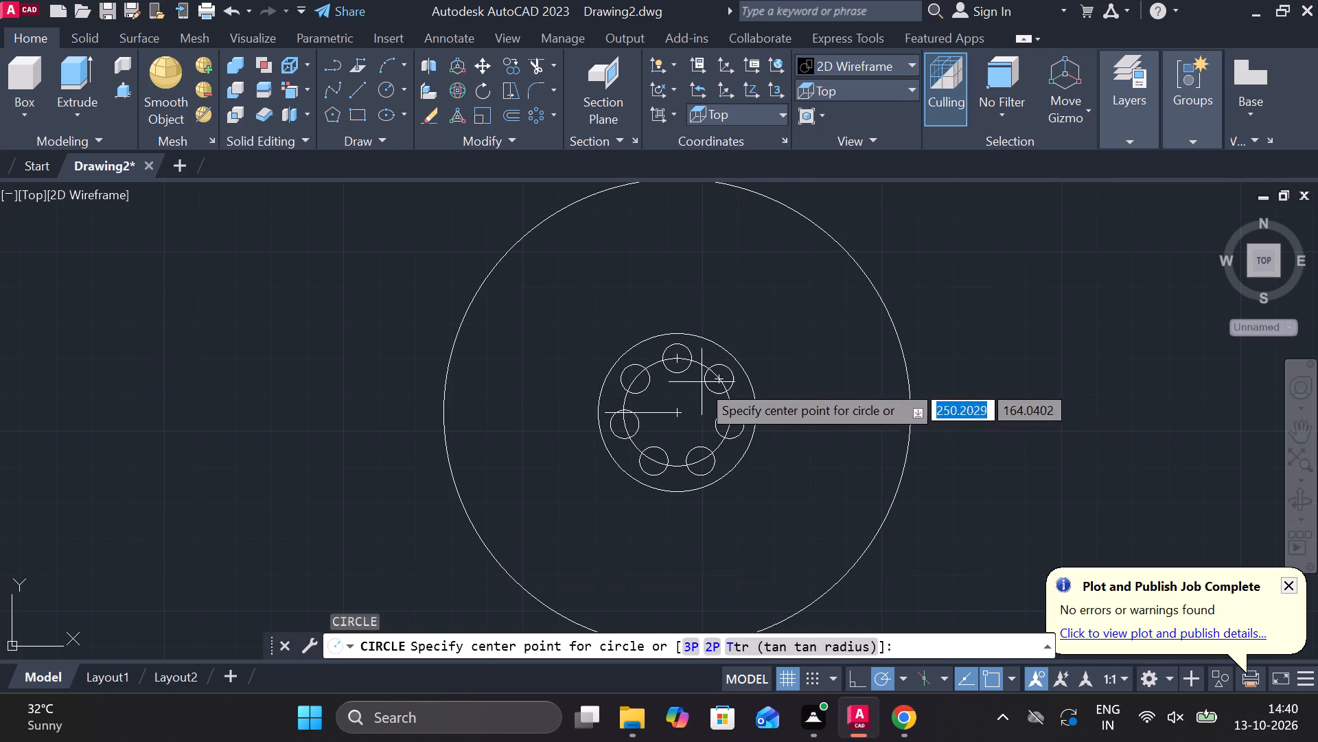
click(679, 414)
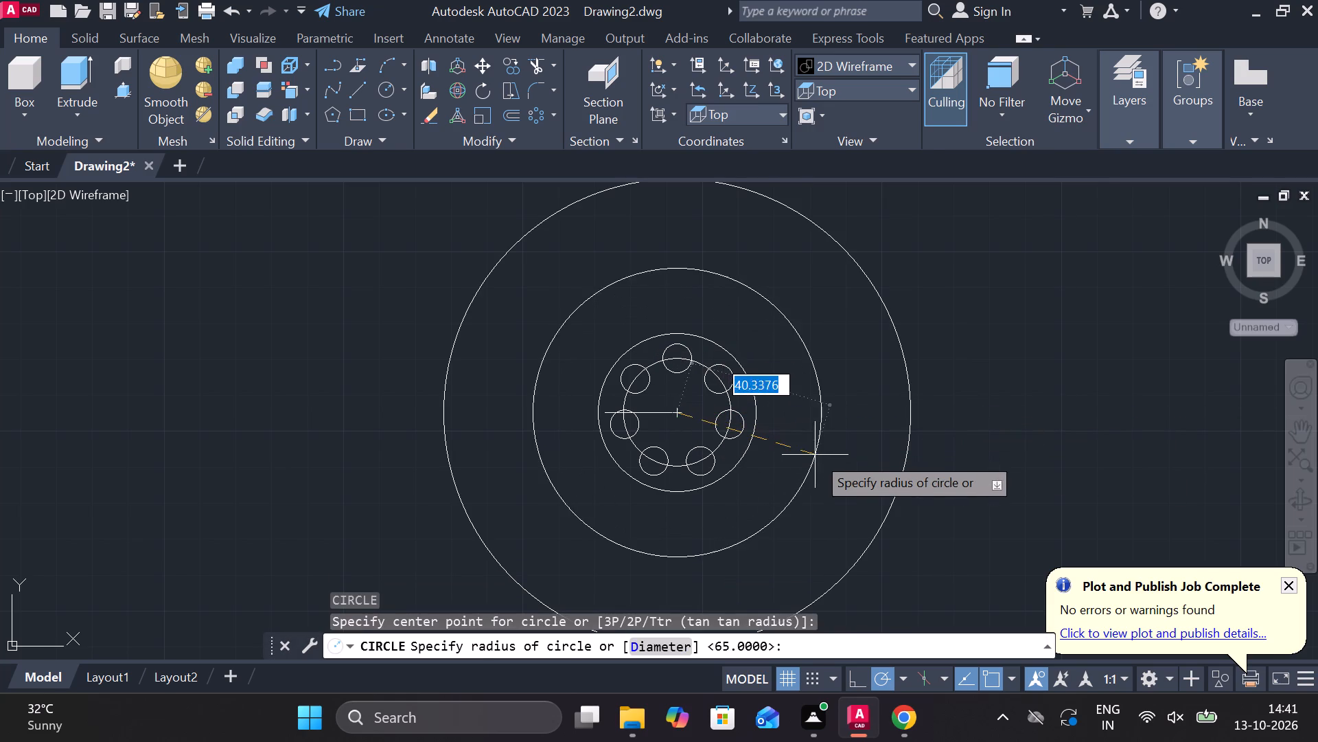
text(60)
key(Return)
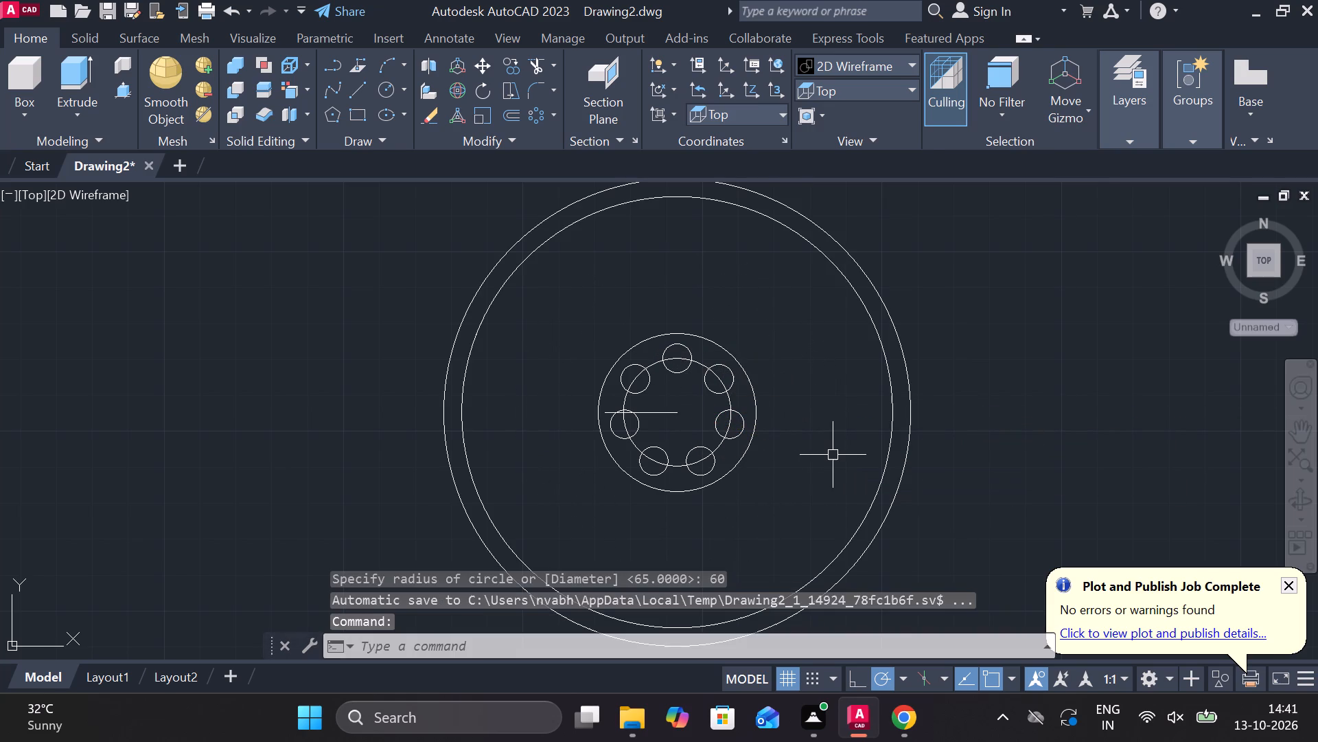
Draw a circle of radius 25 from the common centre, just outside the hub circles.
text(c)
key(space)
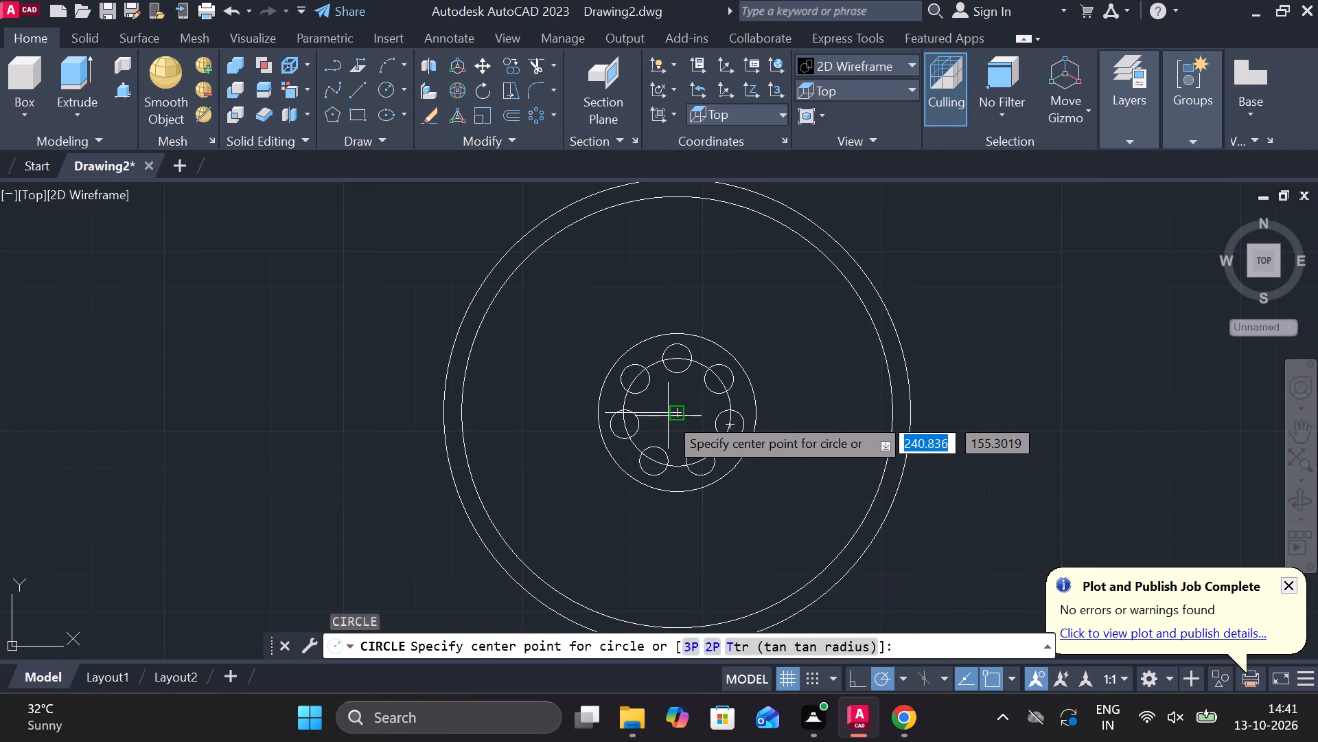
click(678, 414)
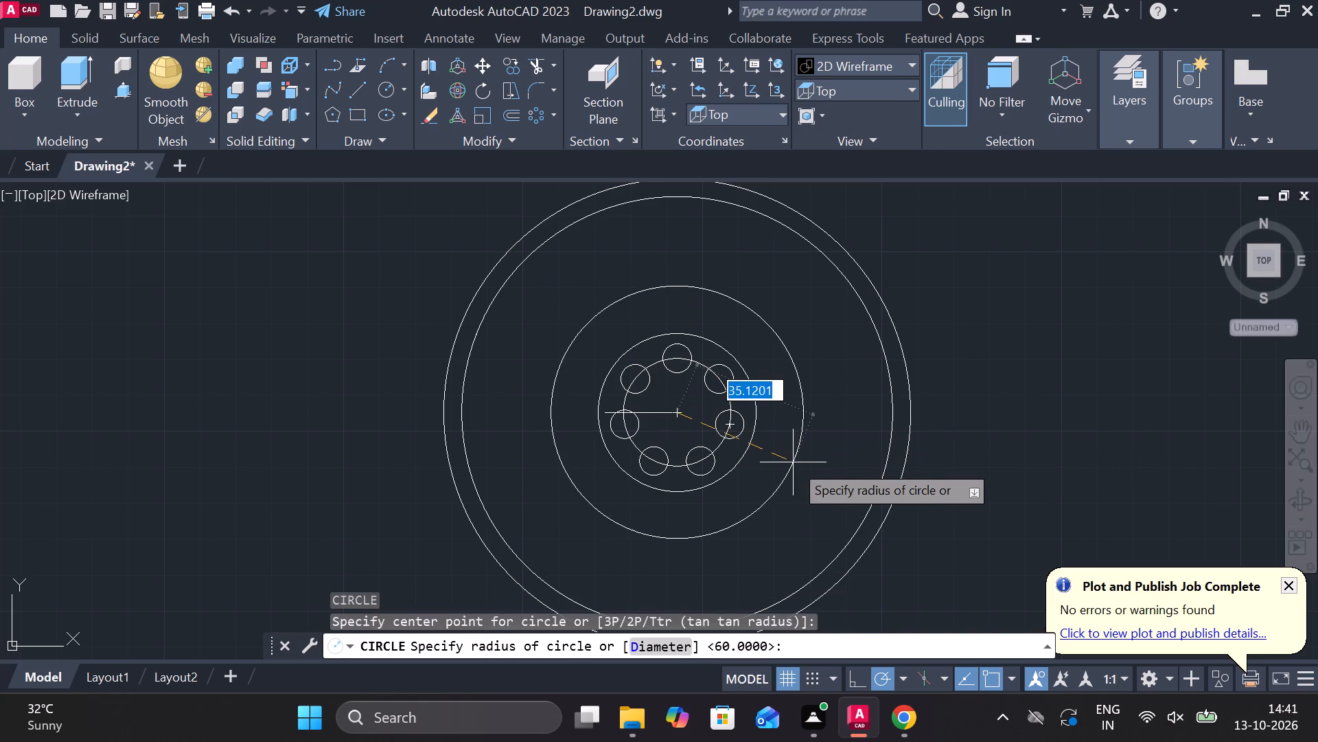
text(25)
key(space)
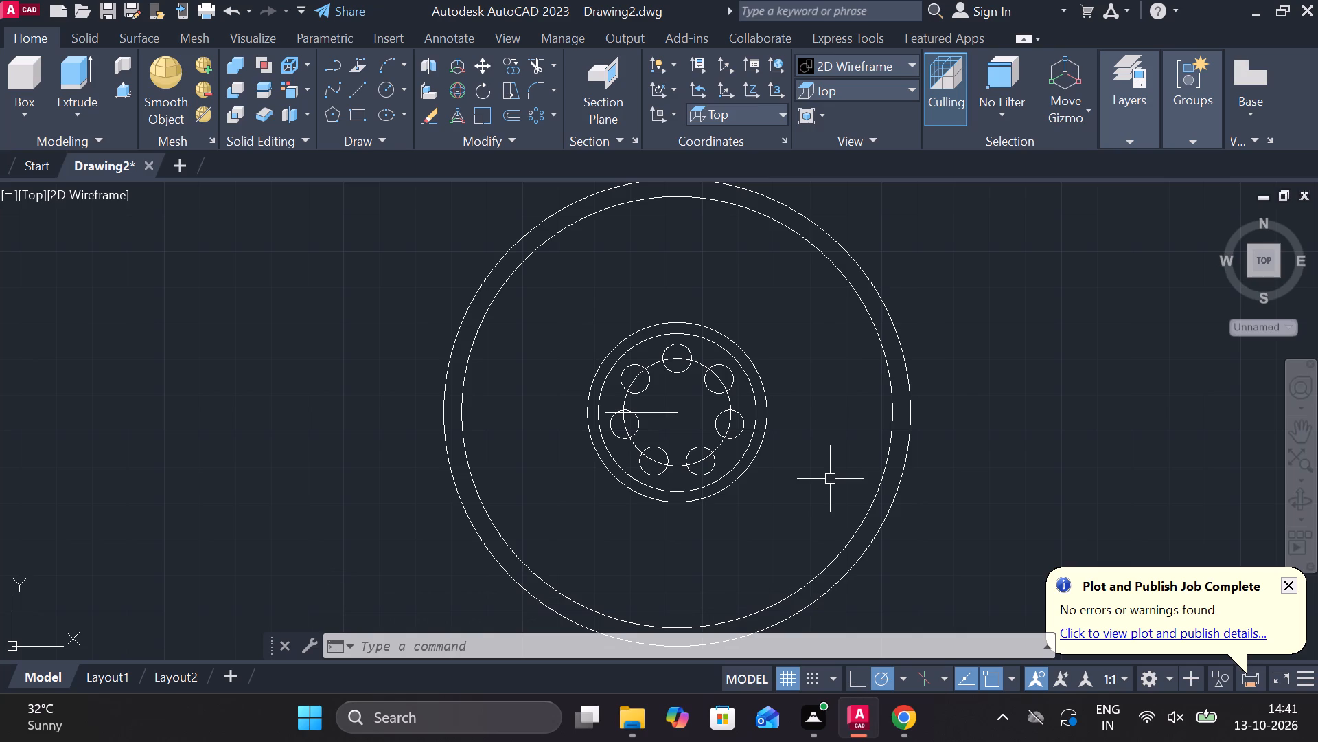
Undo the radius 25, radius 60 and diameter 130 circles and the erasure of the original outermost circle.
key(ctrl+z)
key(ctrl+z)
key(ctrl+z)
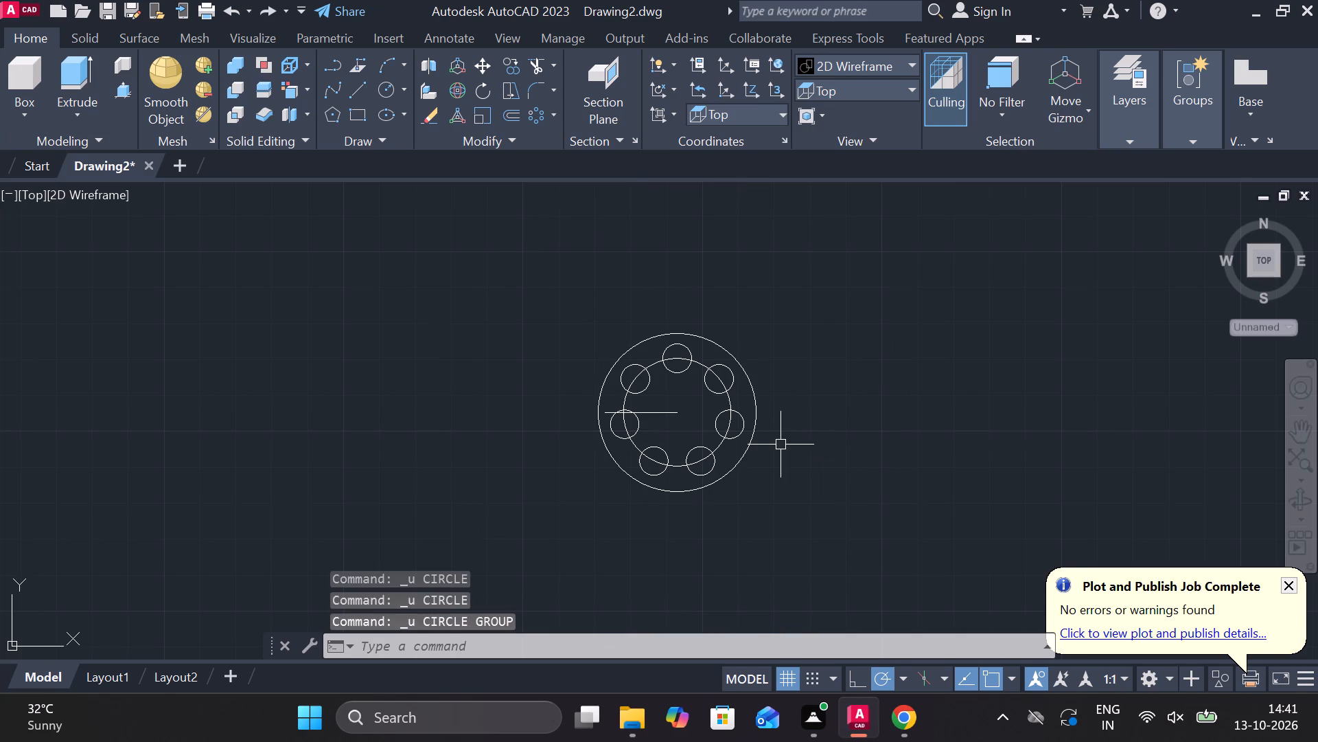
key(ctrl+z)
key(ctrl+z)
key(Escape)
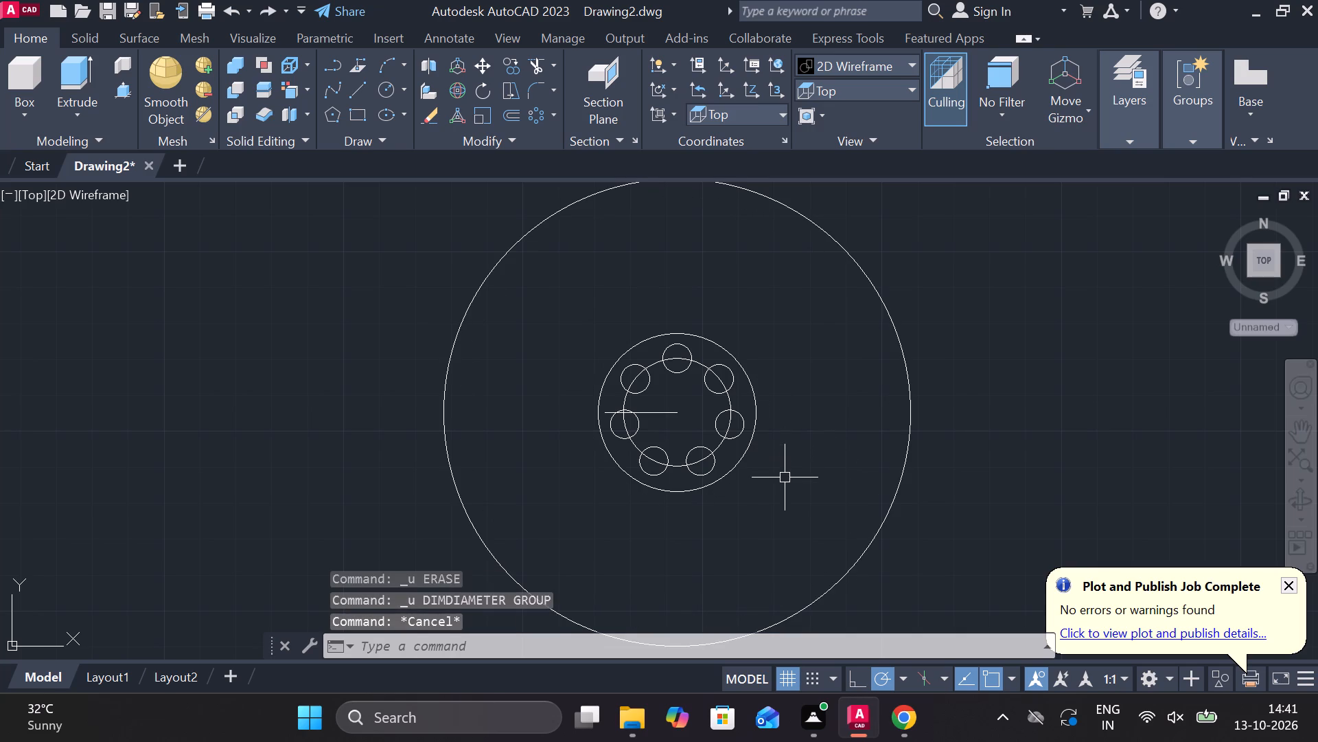
Erase the entire profile, including the outermost circle, hub circles, patterned small circles and horizontal line.
drag(989, 546, 833, 482)
click(334, 268)
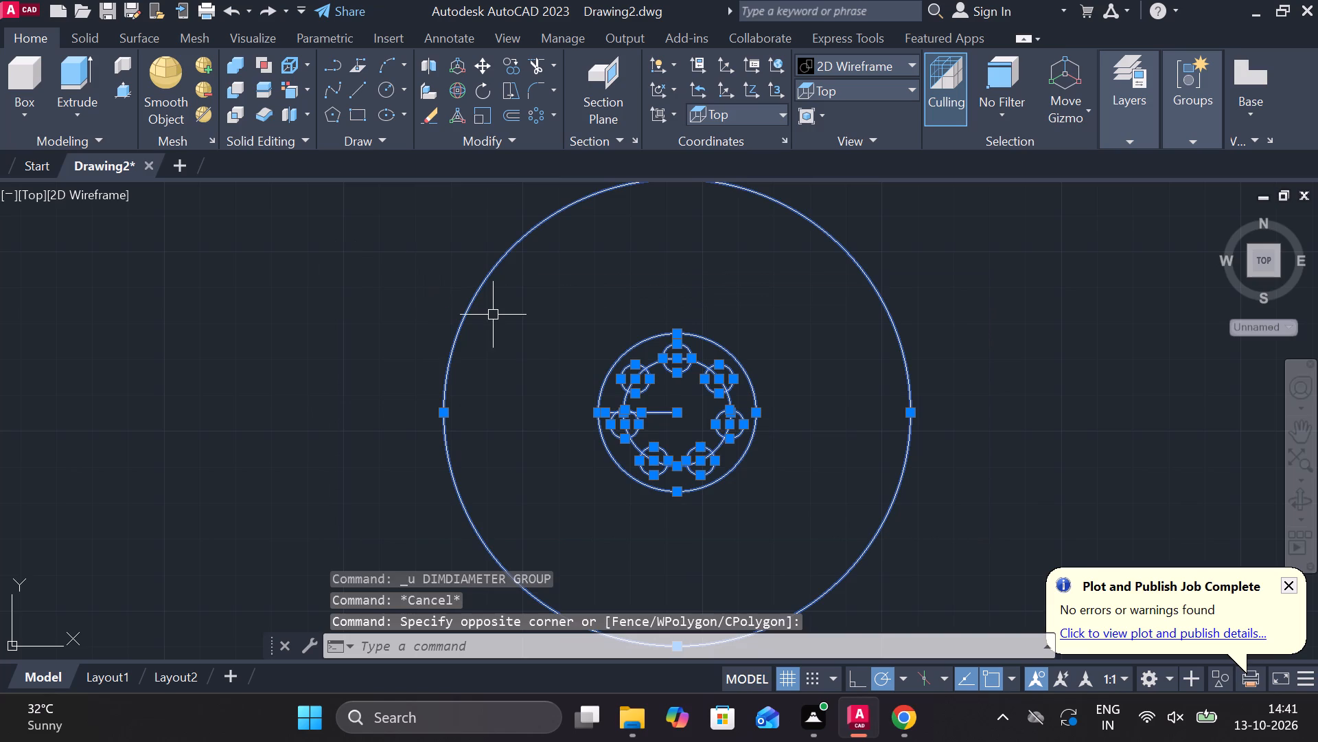
text(e)
key(space)
Draw a circle of diameter 88 centred in the empty drawing area.
text(c)
key(space)
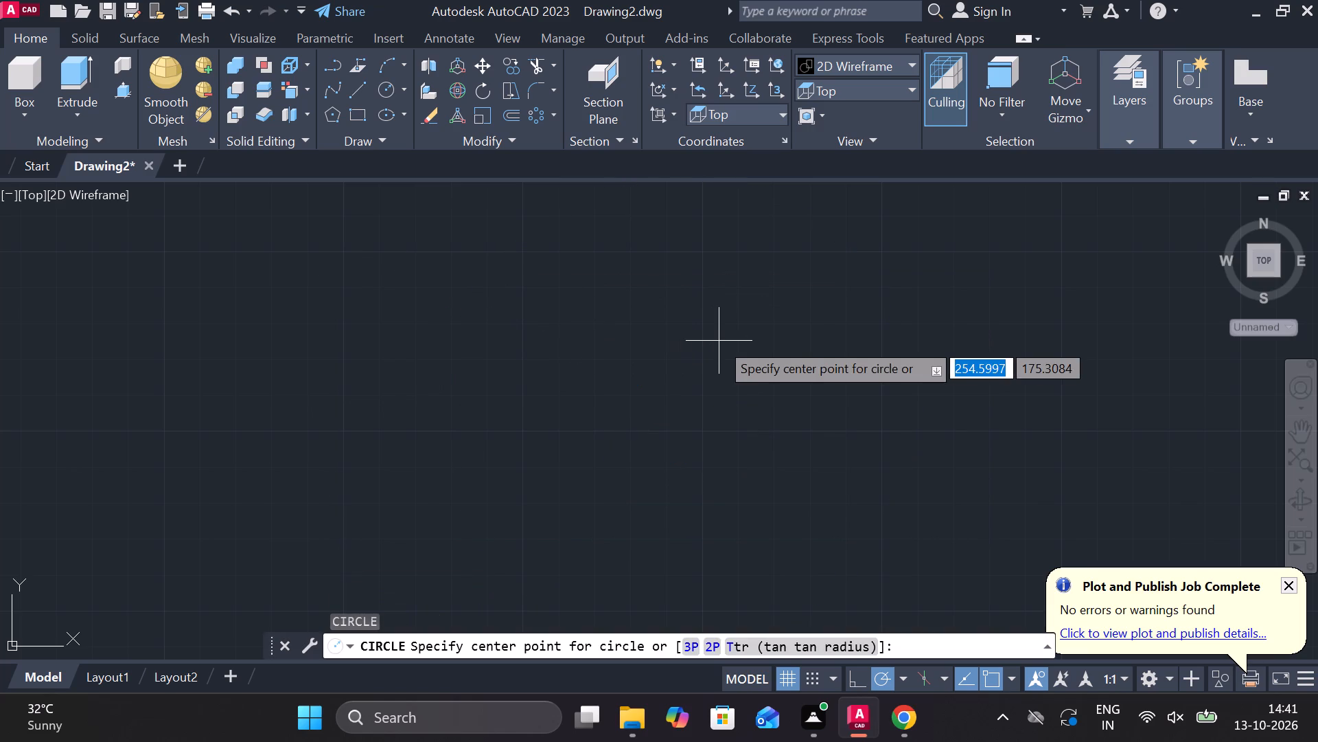
click(671, 353)
text(d)
key(space)
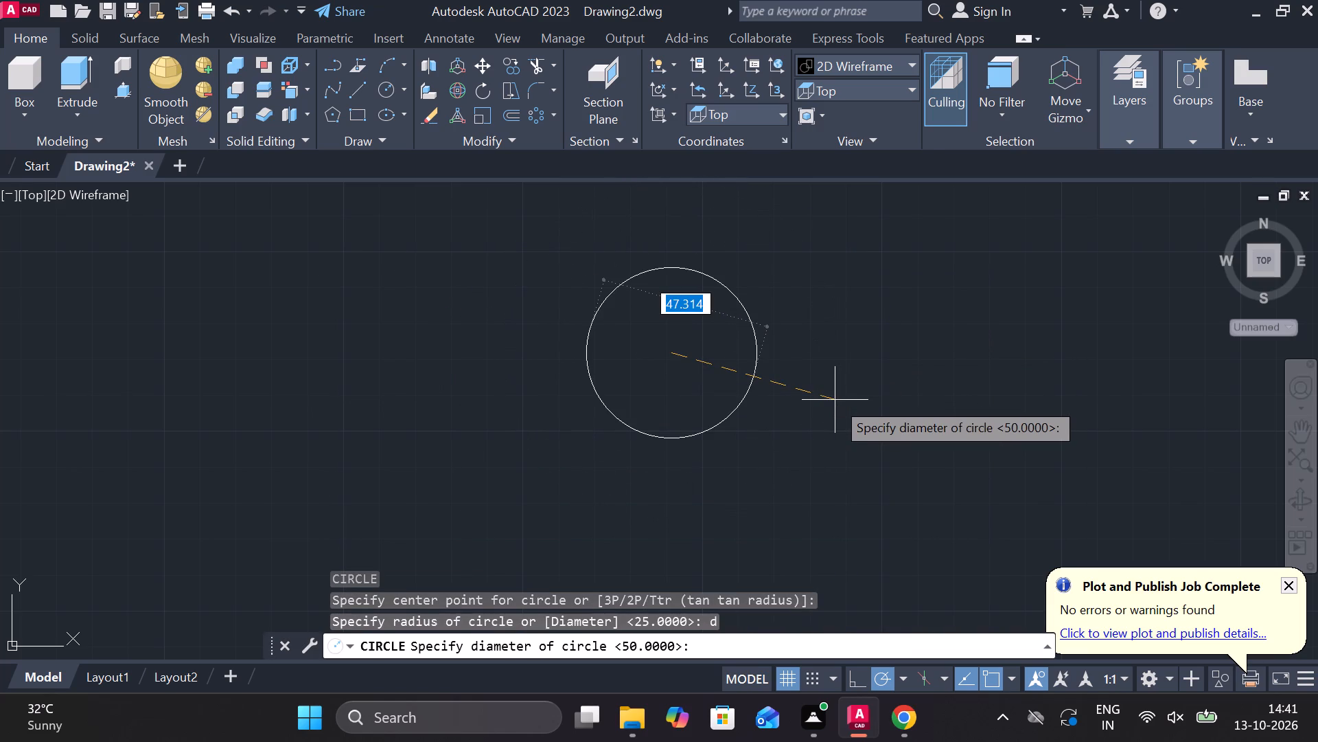
text(88)
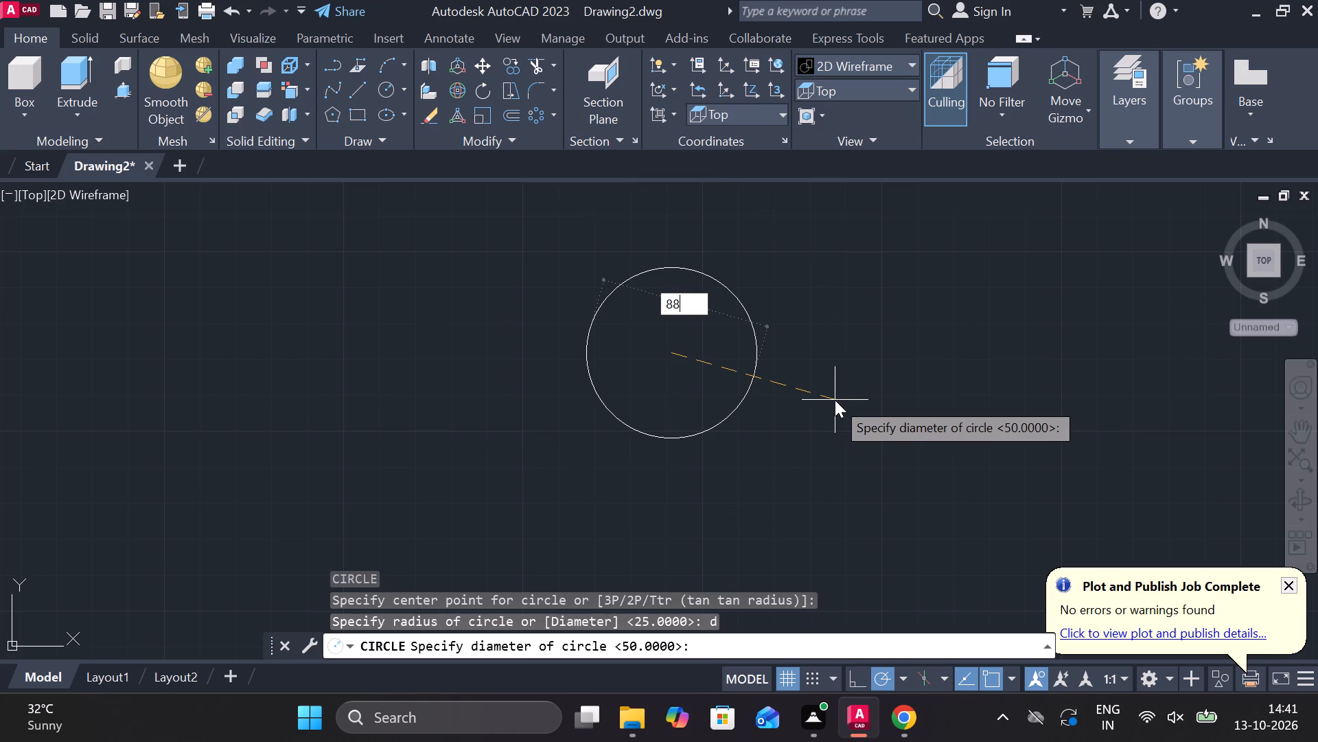
key(space)
Draw a circle of diameter 60 concentric with the diameter 88 circle.
text(c)
key(space)
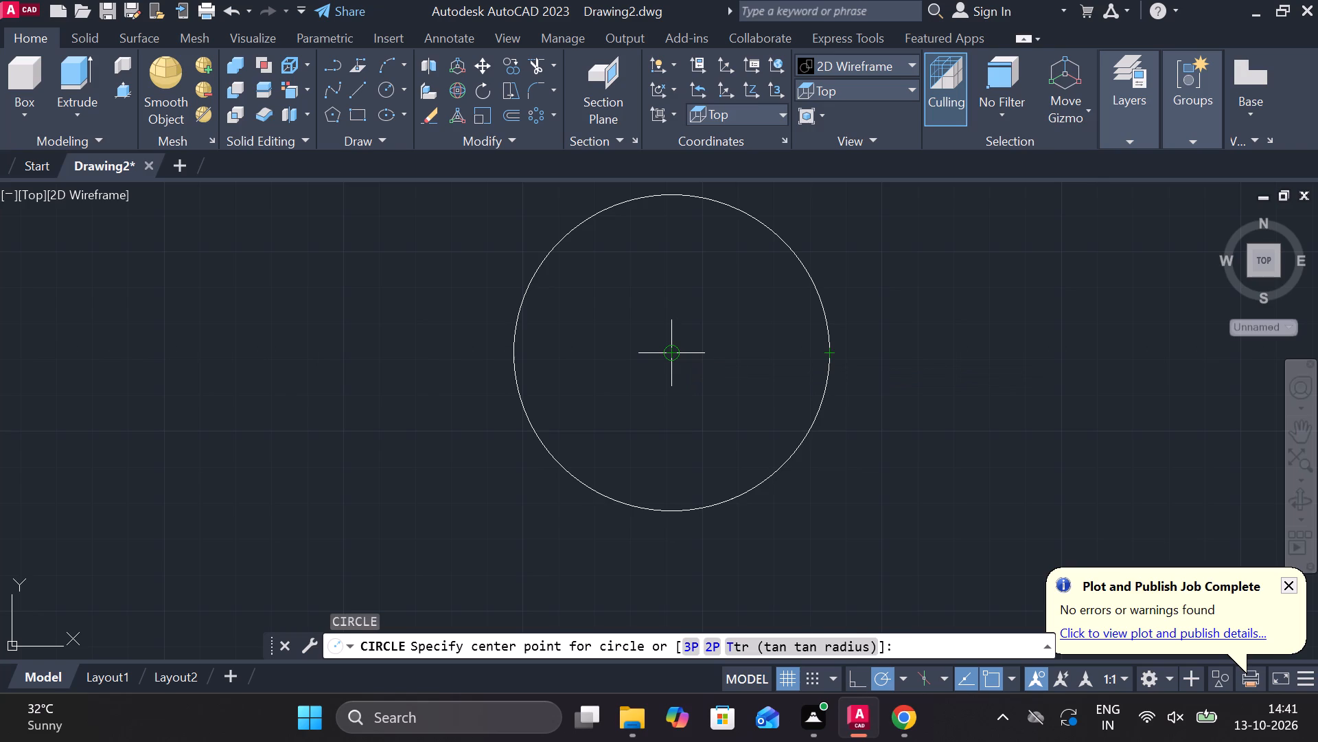
click(671, 350)
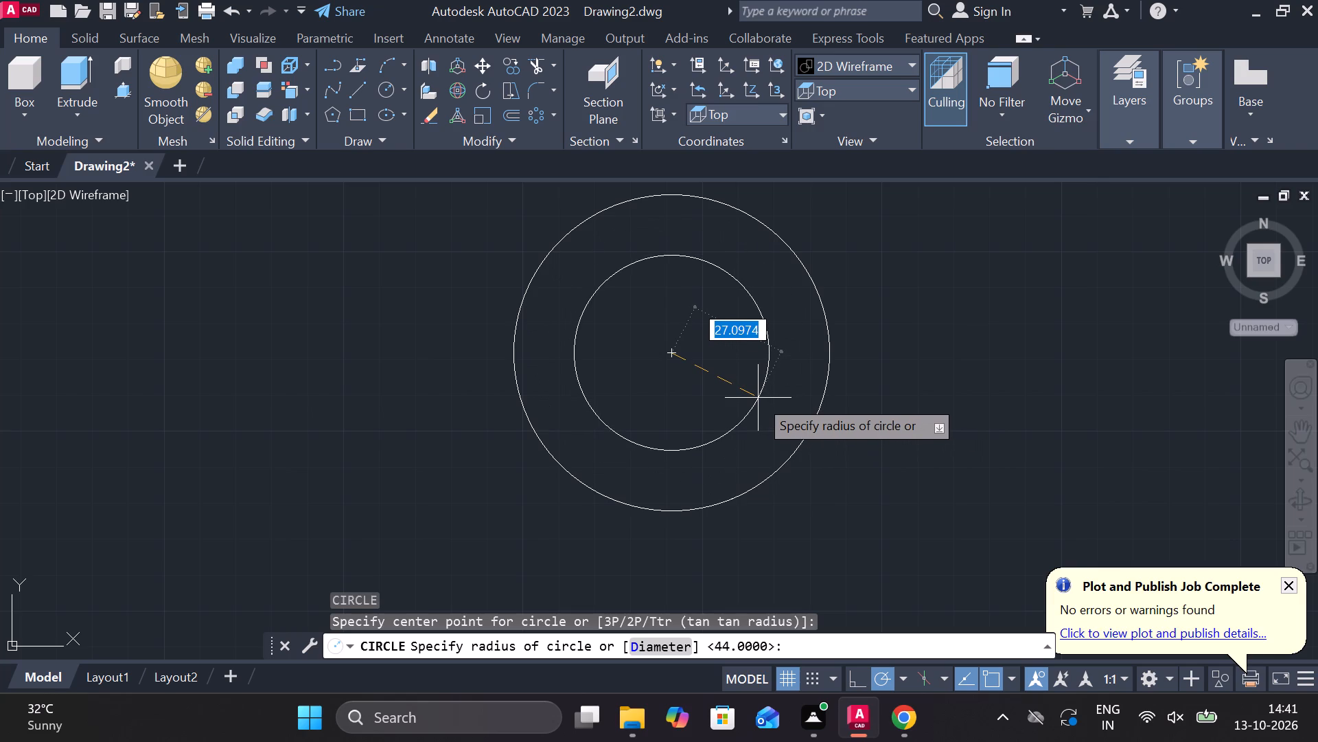
text(d)
key(space)
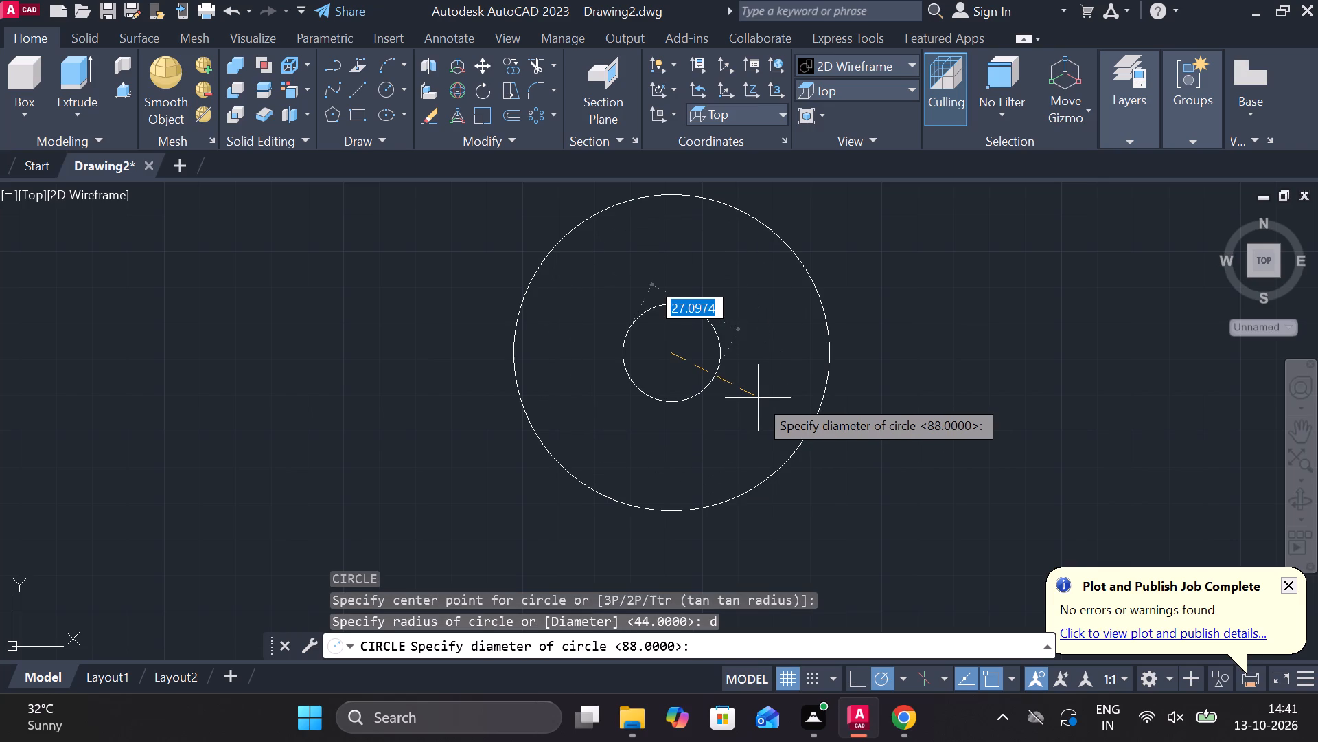
text(60)
key(Return)
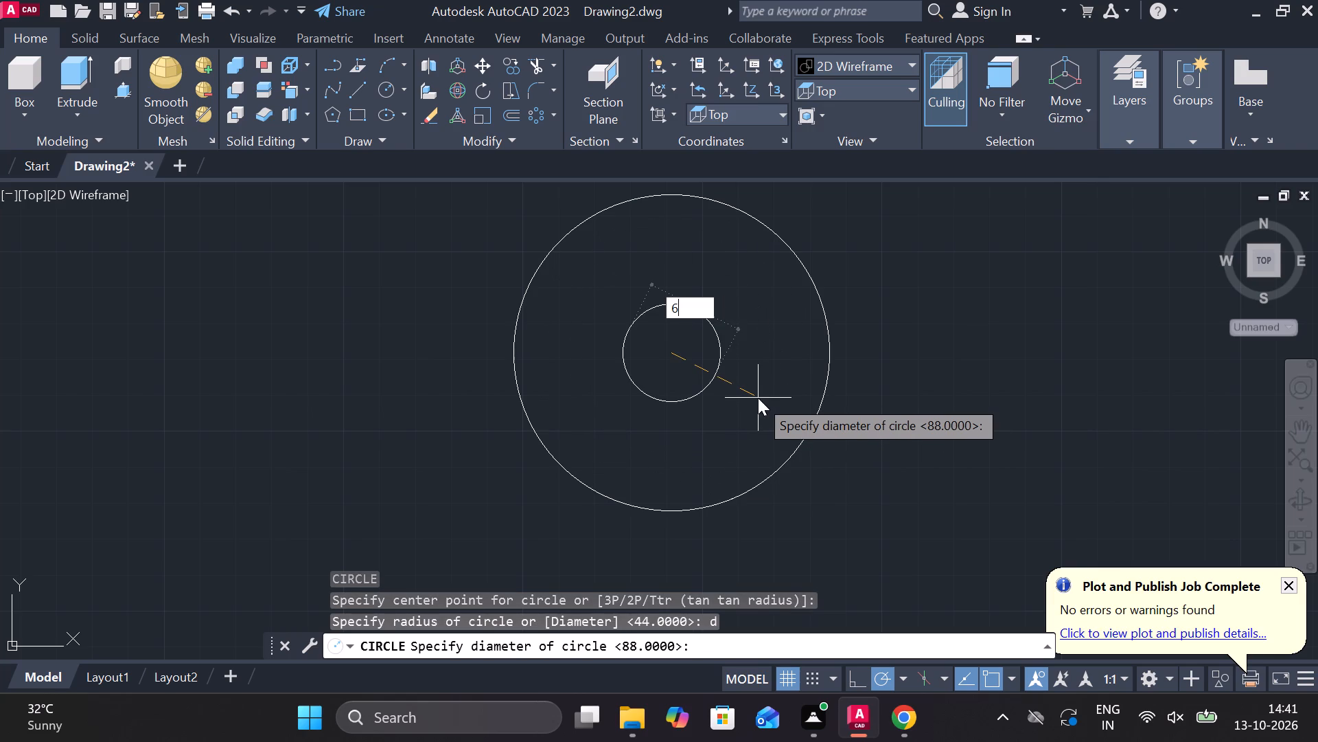
Draw a circle of diameter 16 centred on the top quadrant of the diameter 60 circle.
text(c)
key(space)
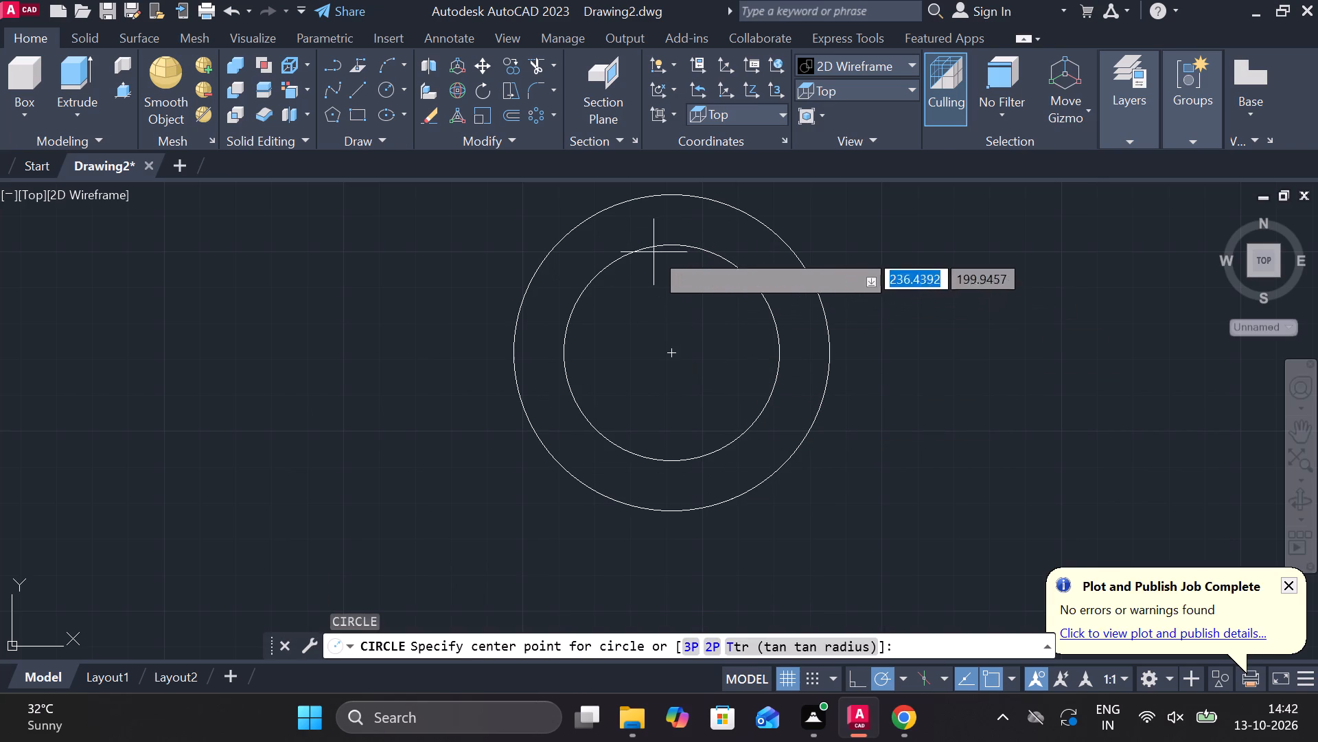
click(674, 247)
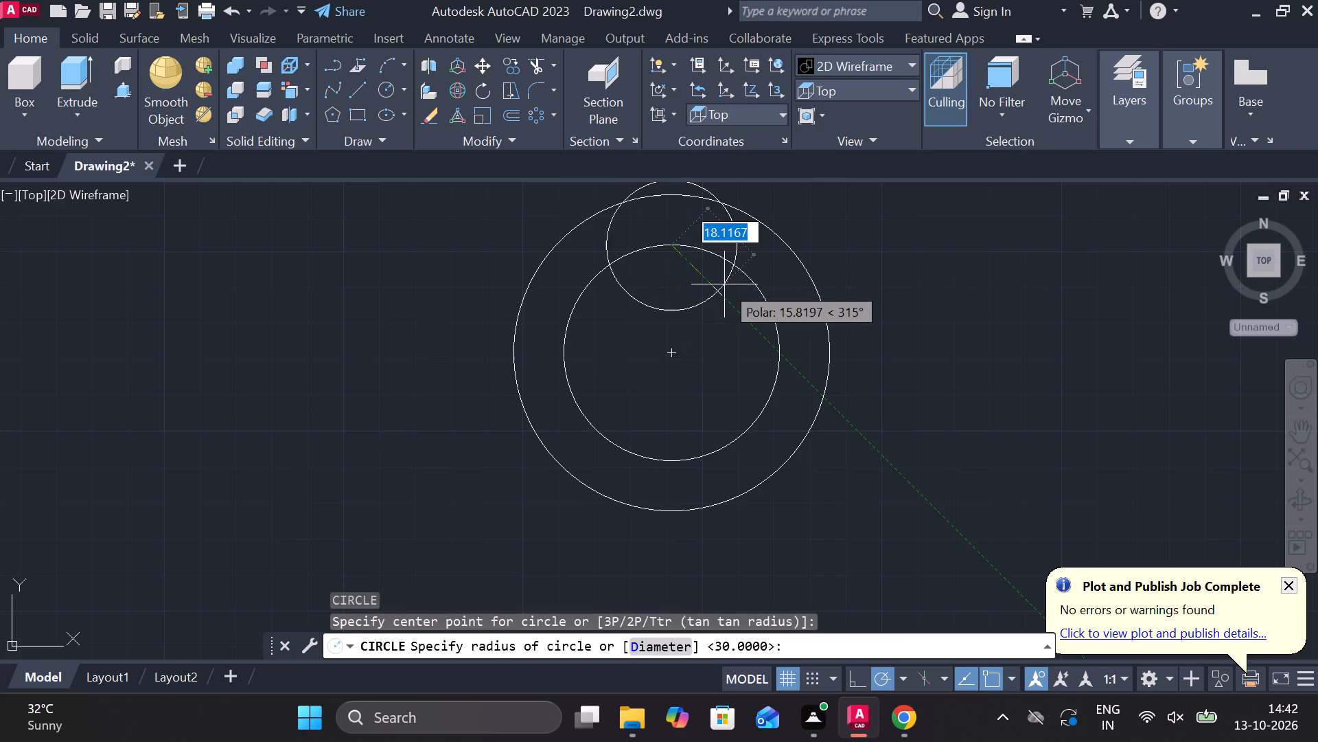
text(d)
key(space)
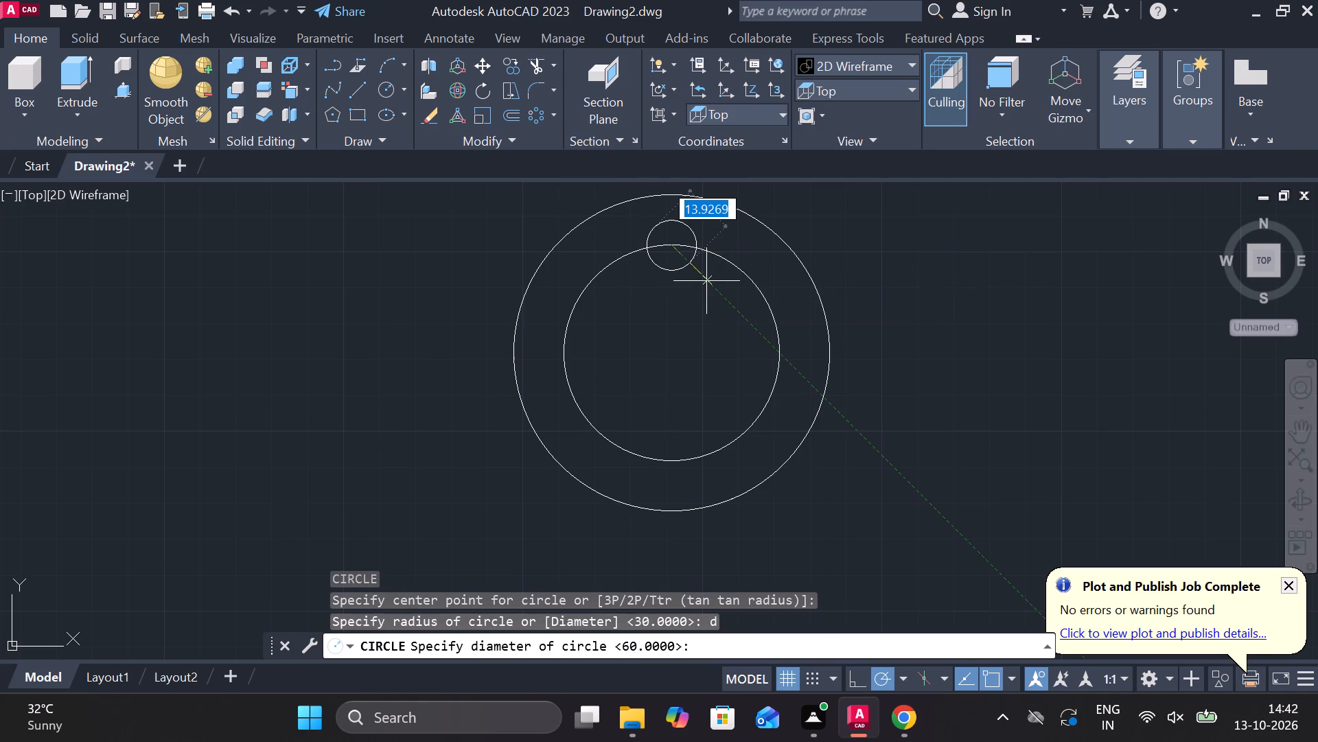
text(16)
key(space)
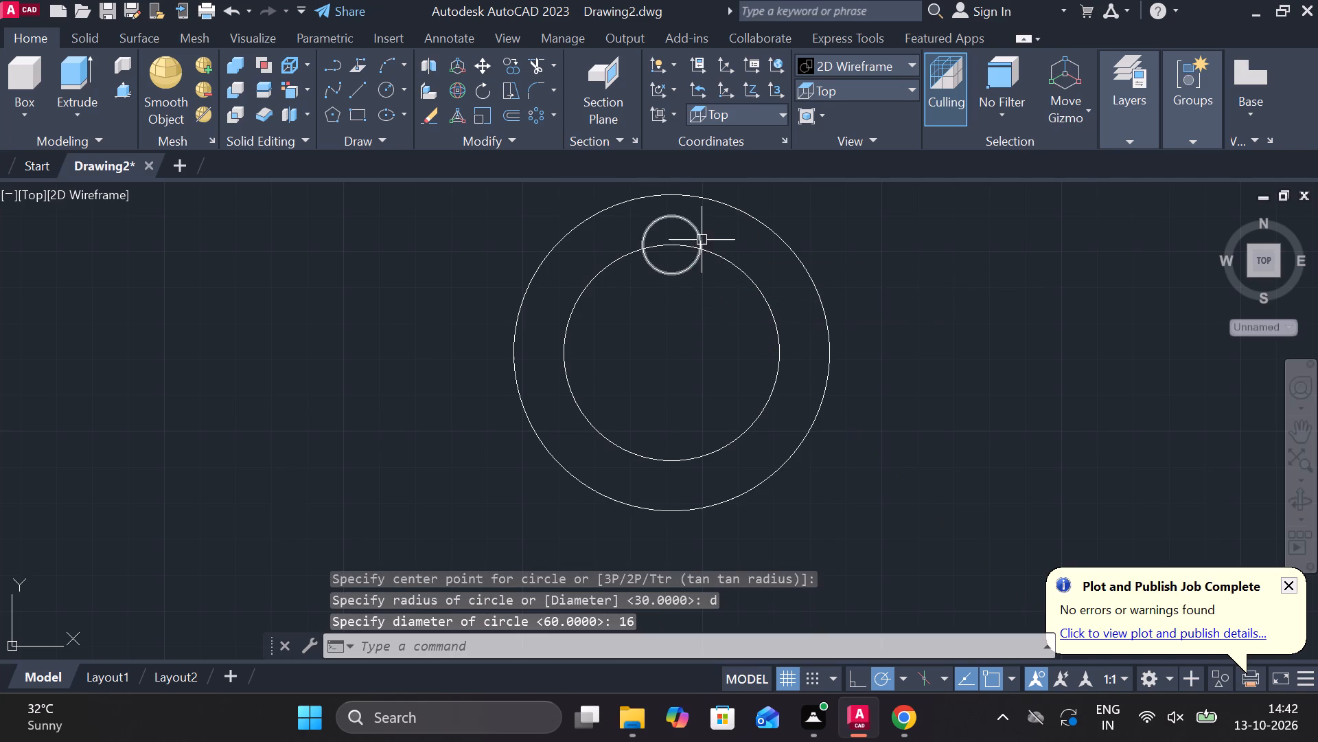
Create a polar array of the diameter 16 circle around the common centre with 7 items.
click(701, 240)
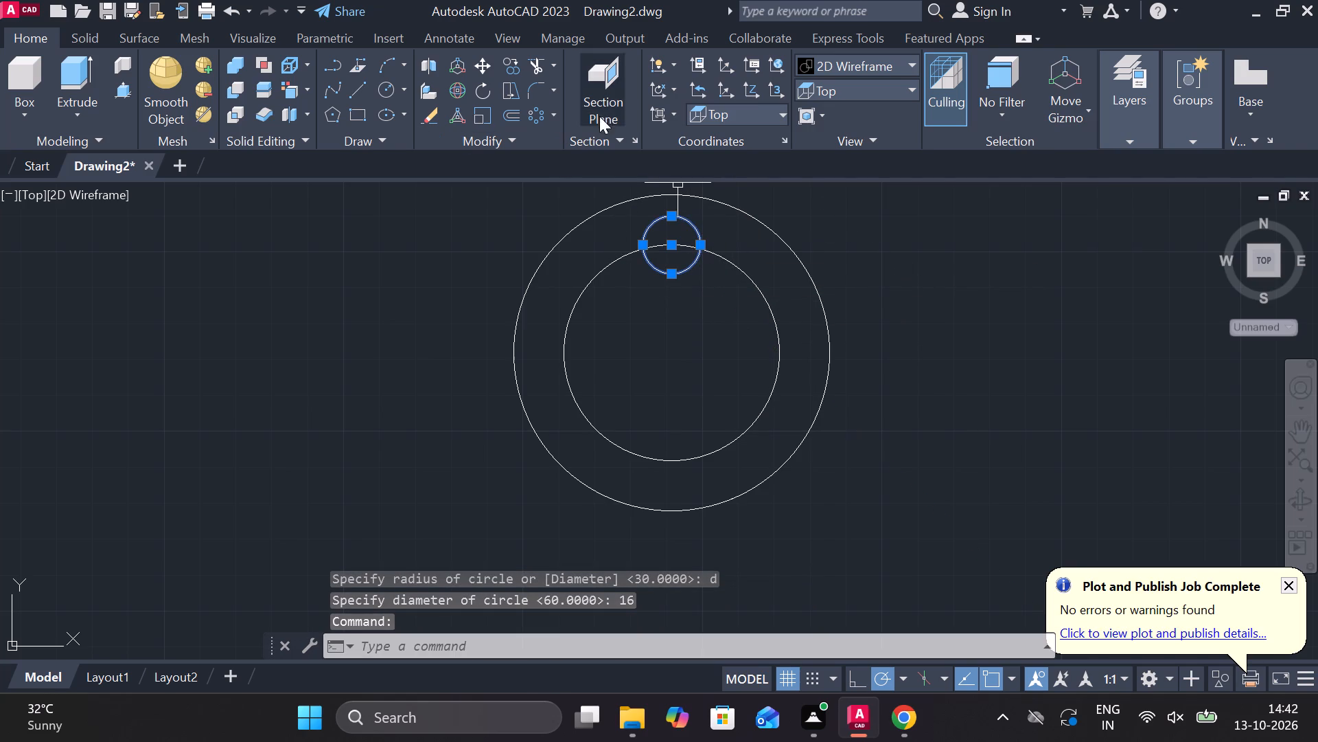
click(541, 112)
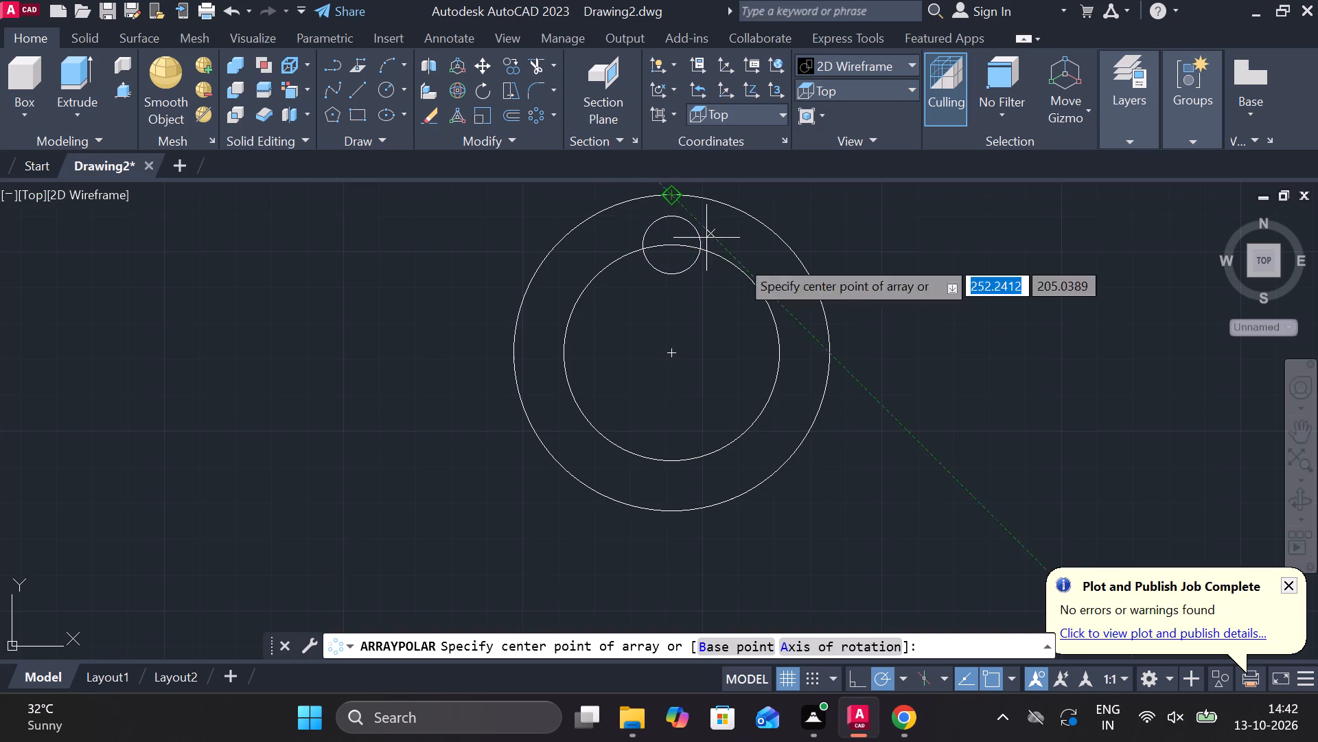
click(673, 358)
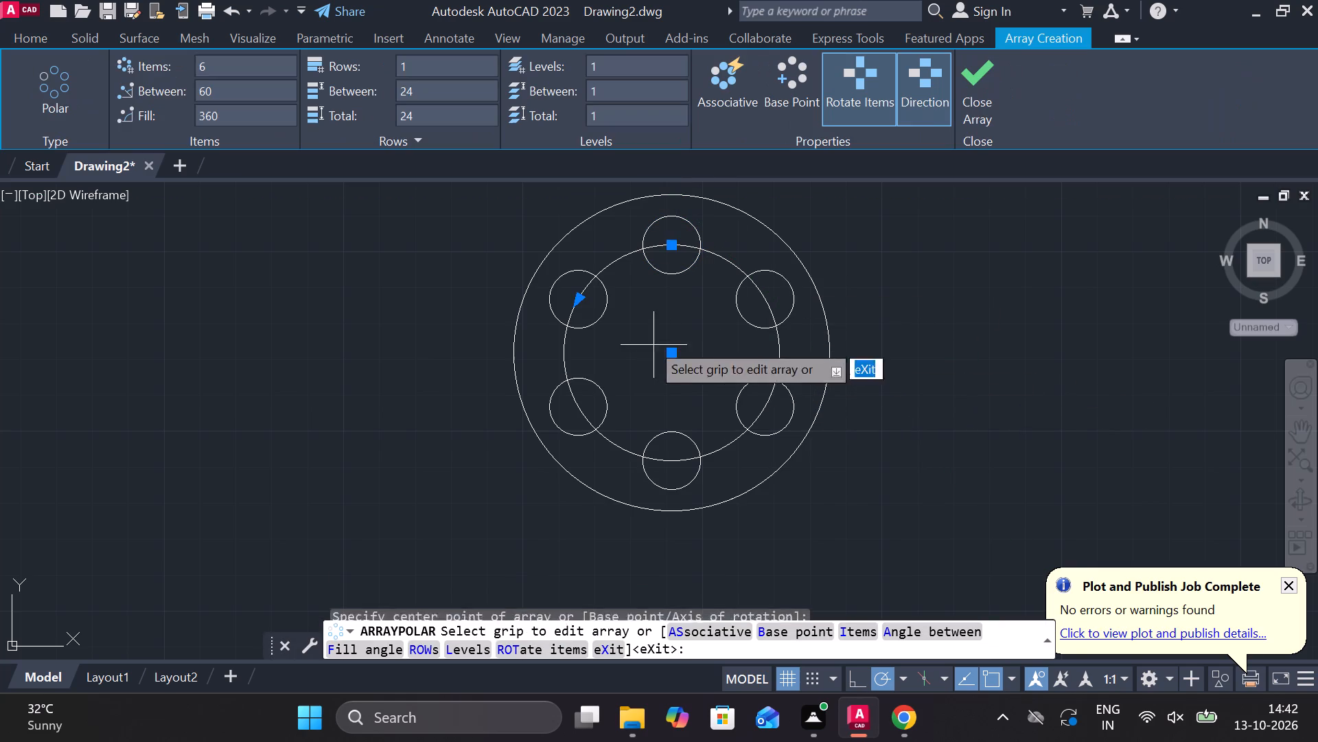
click(234, 62)
key(7)
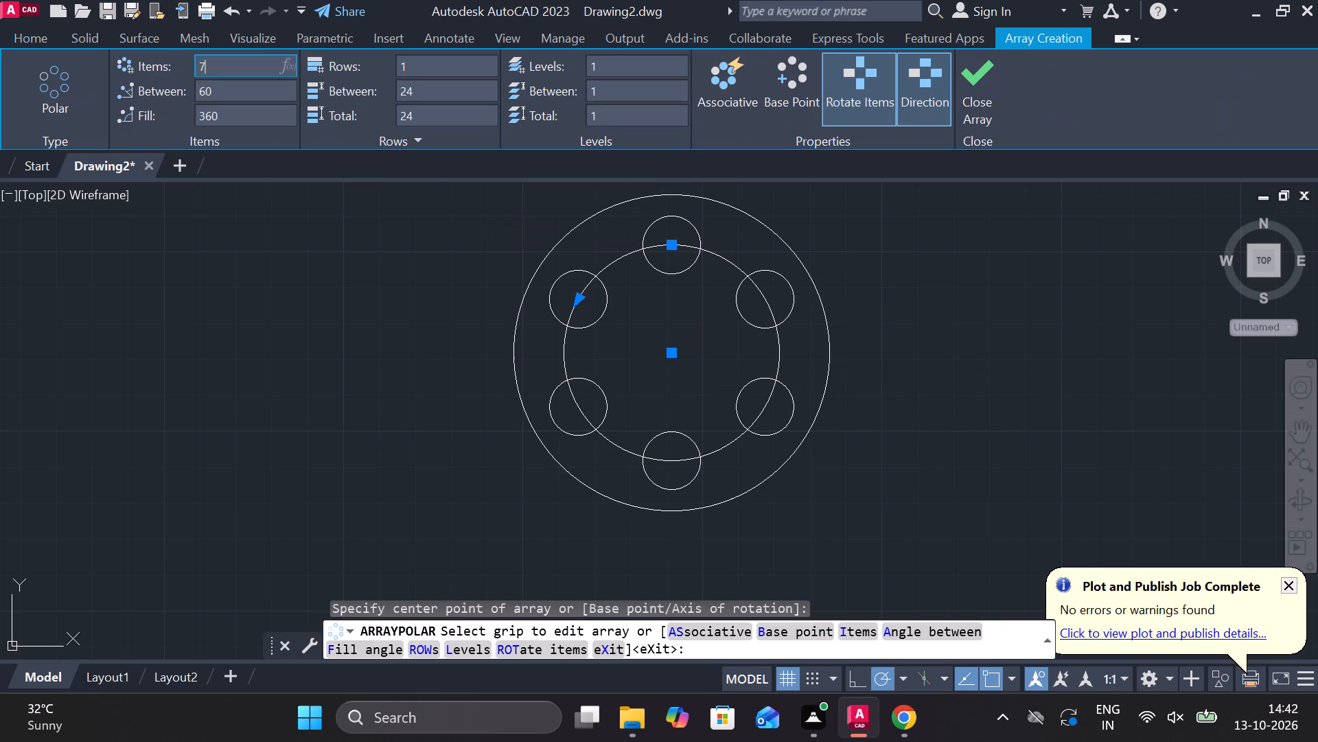
key(Return)
click(976, 78)
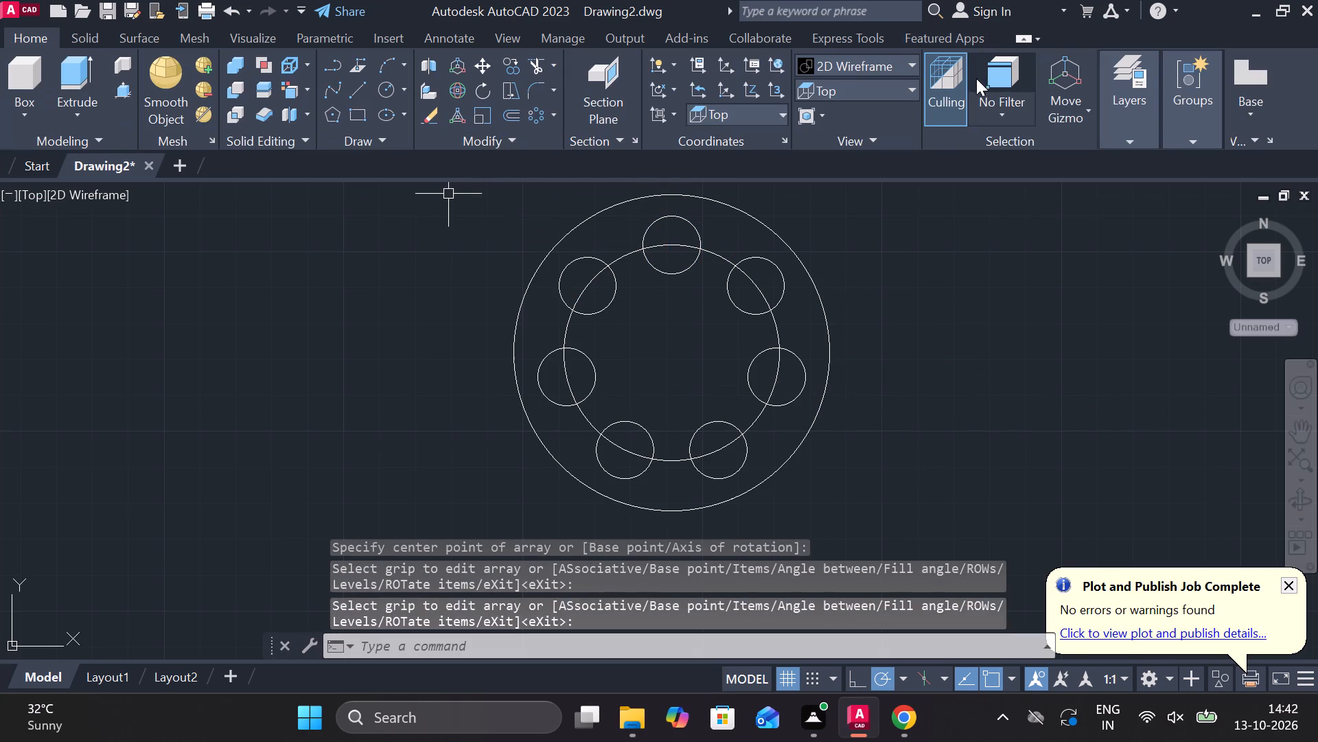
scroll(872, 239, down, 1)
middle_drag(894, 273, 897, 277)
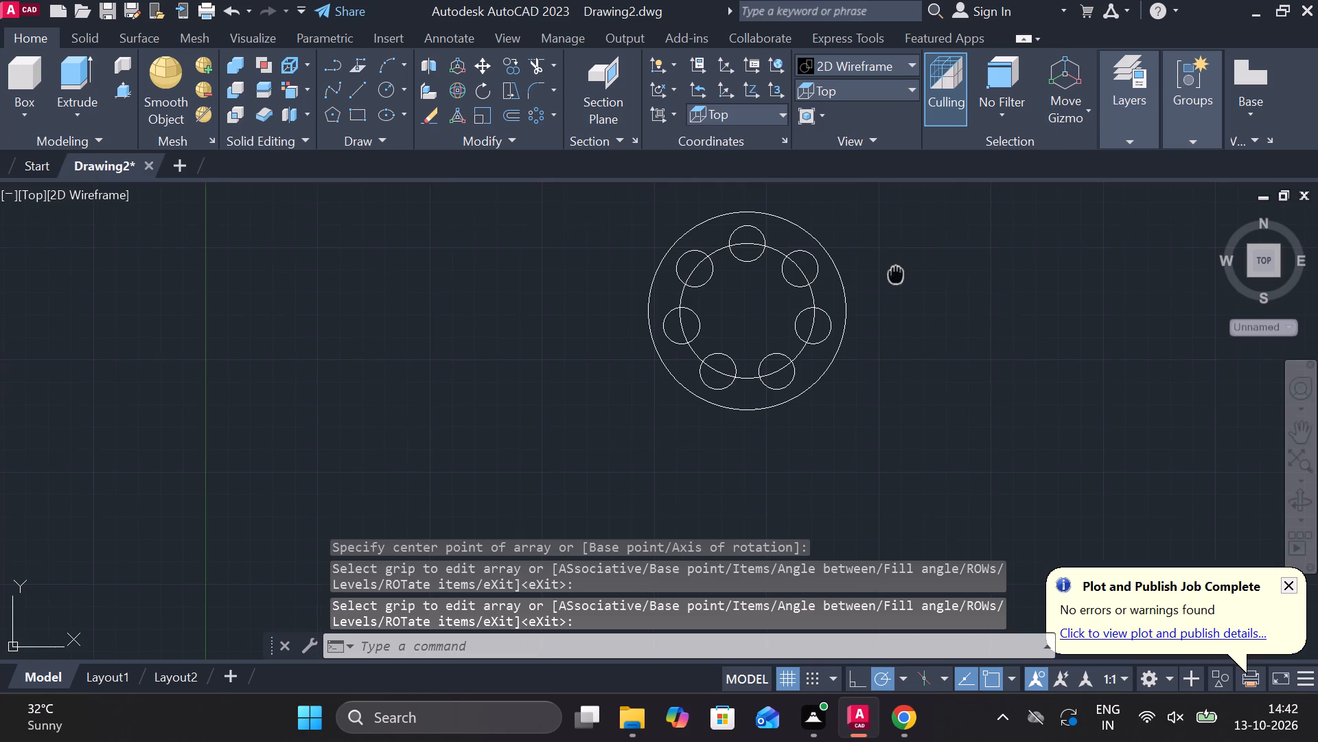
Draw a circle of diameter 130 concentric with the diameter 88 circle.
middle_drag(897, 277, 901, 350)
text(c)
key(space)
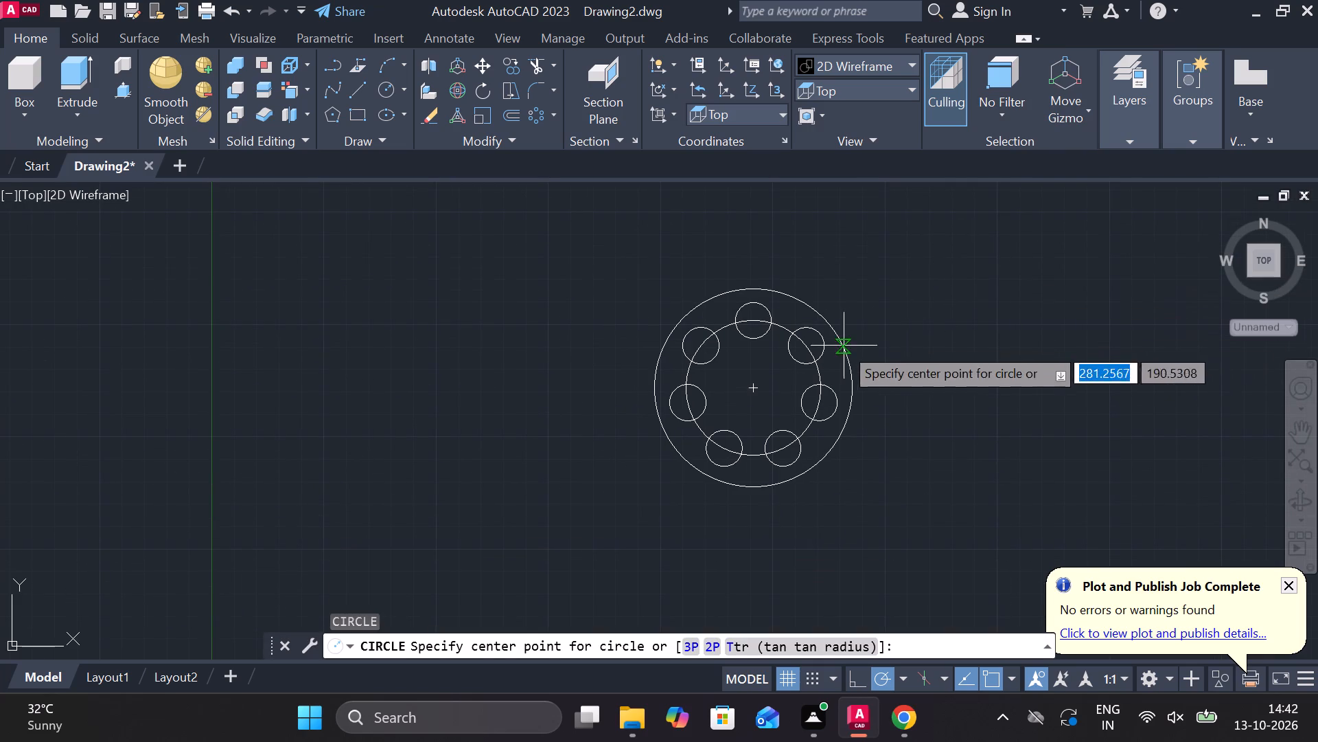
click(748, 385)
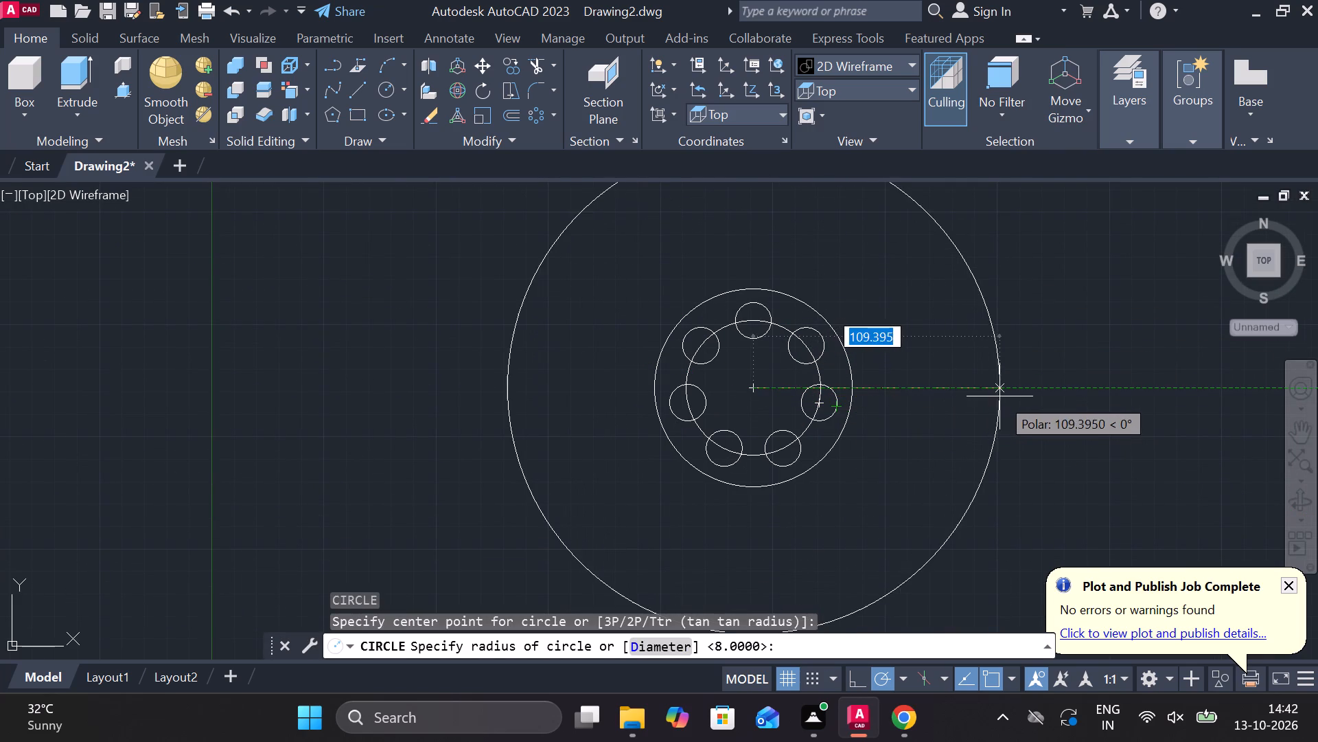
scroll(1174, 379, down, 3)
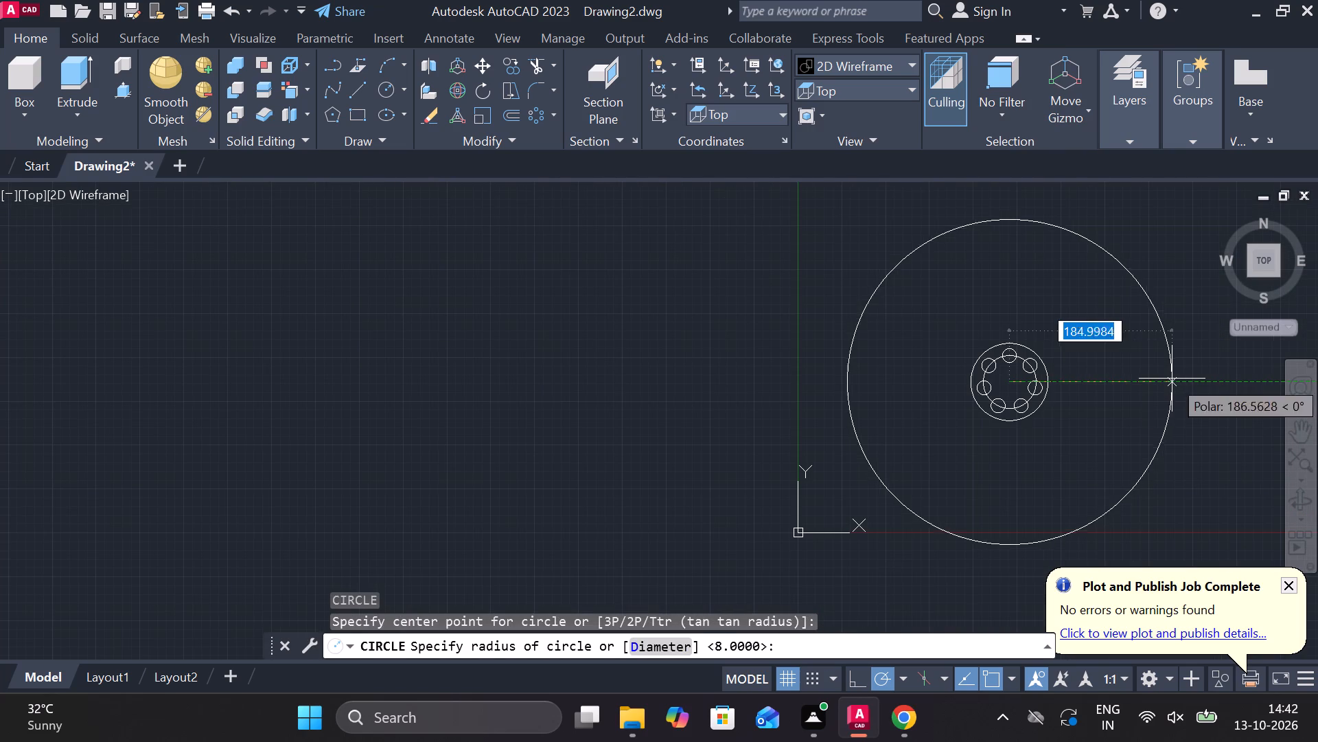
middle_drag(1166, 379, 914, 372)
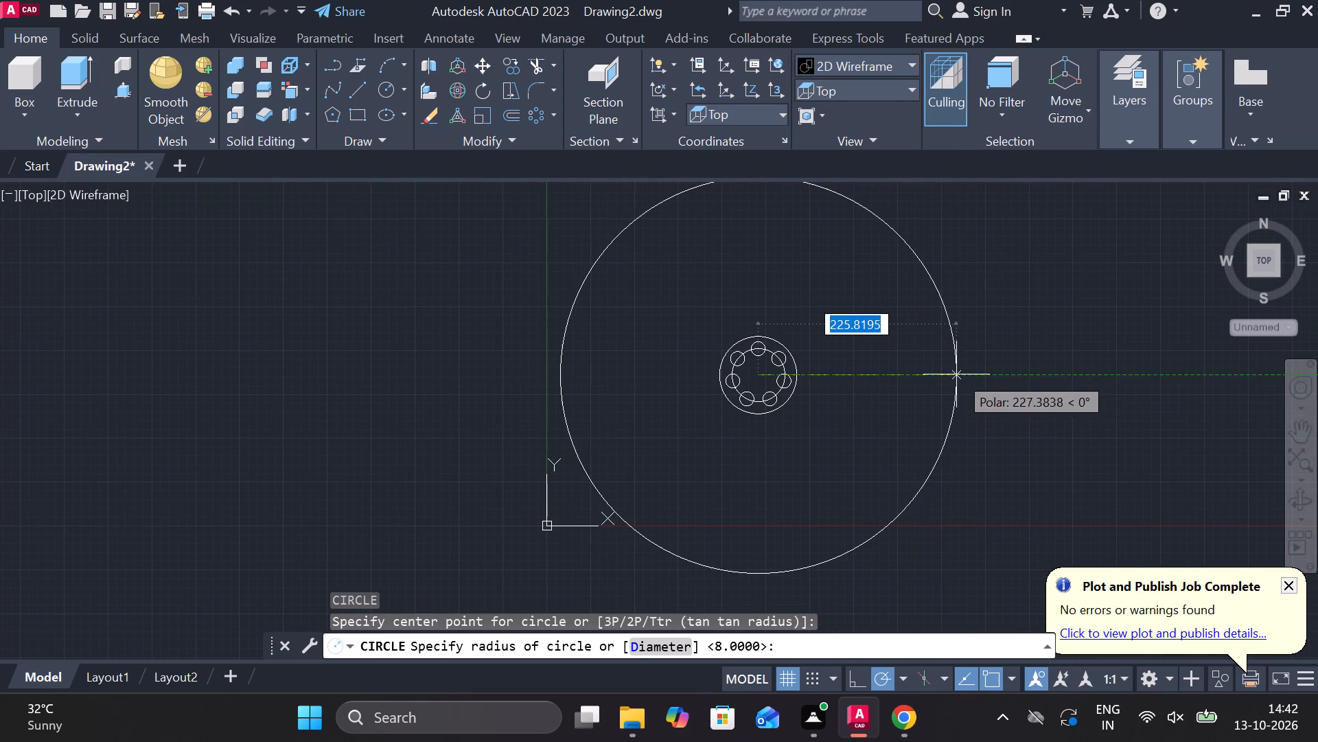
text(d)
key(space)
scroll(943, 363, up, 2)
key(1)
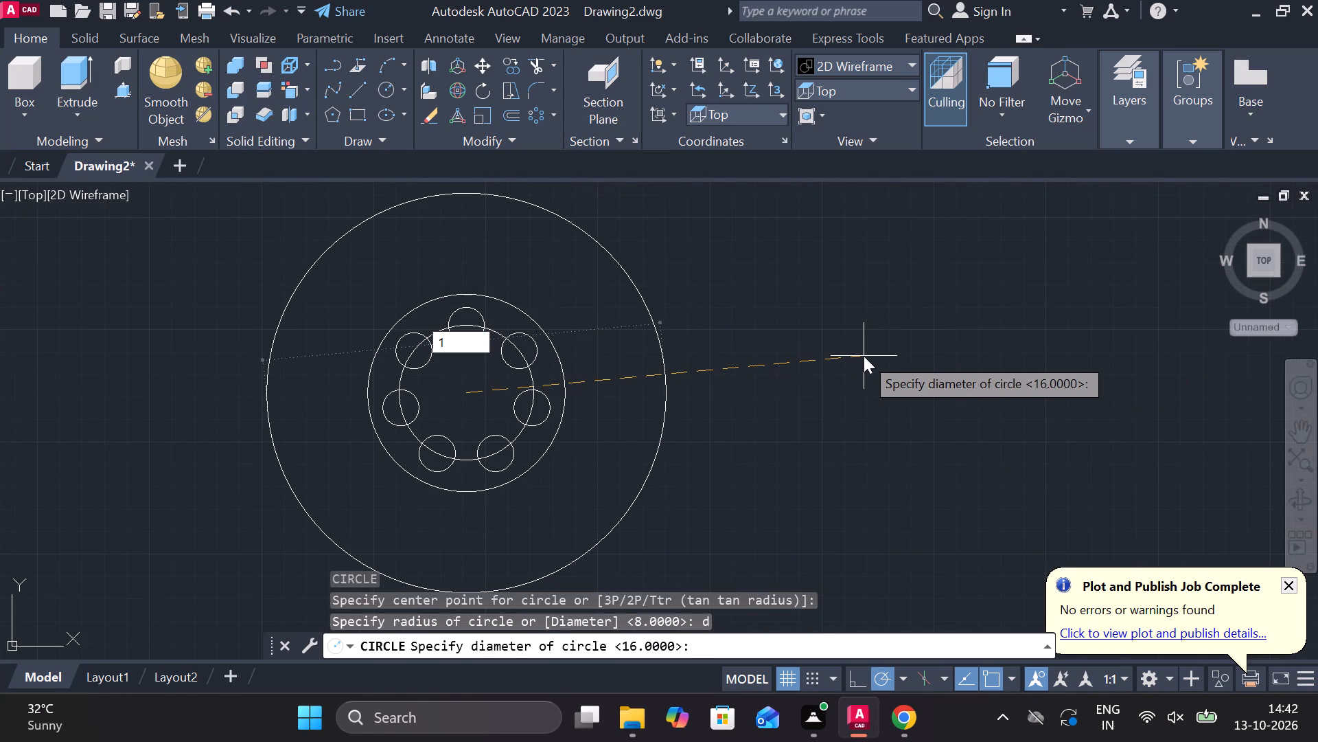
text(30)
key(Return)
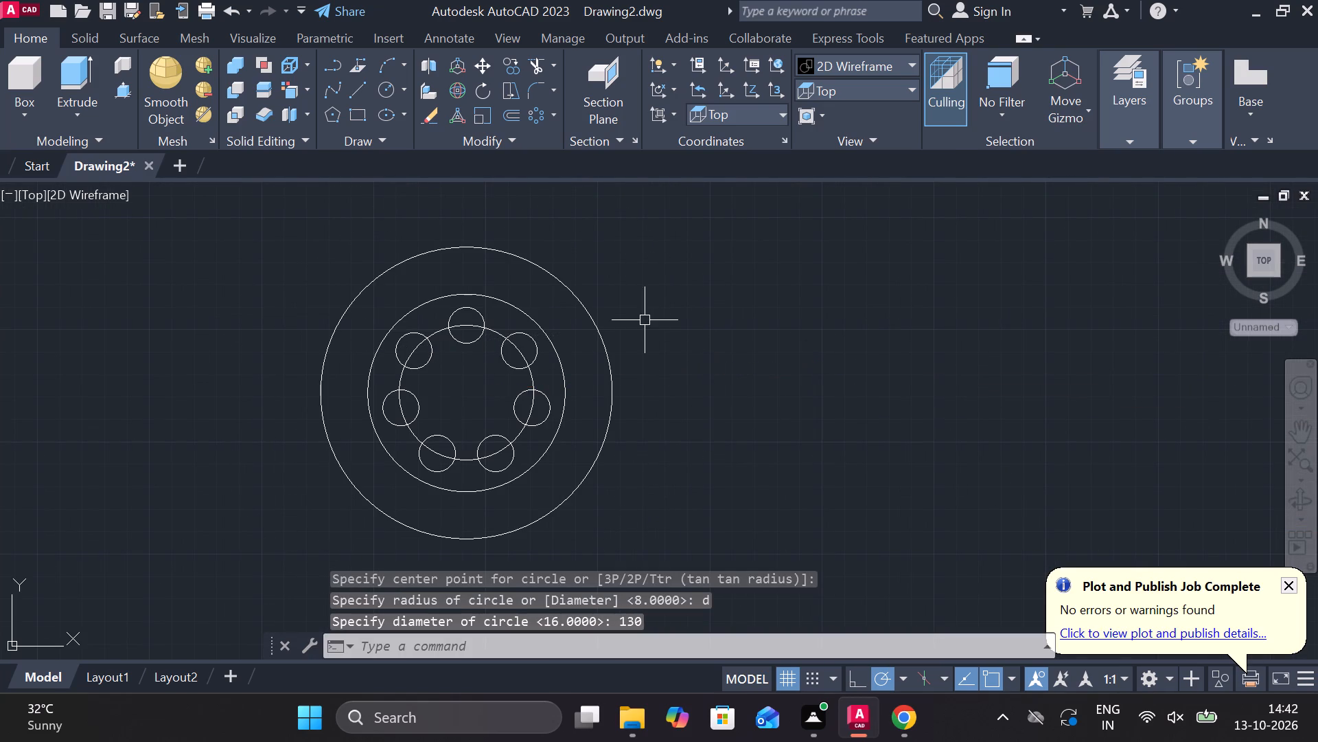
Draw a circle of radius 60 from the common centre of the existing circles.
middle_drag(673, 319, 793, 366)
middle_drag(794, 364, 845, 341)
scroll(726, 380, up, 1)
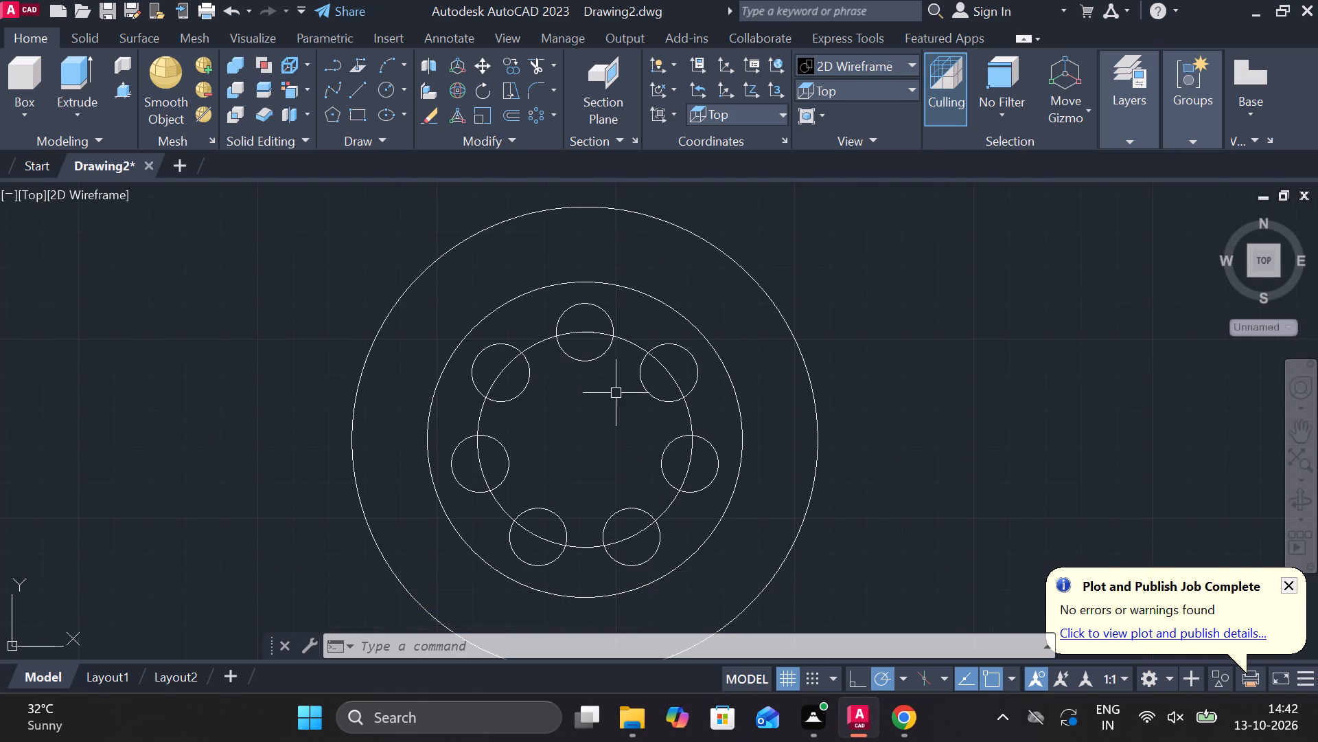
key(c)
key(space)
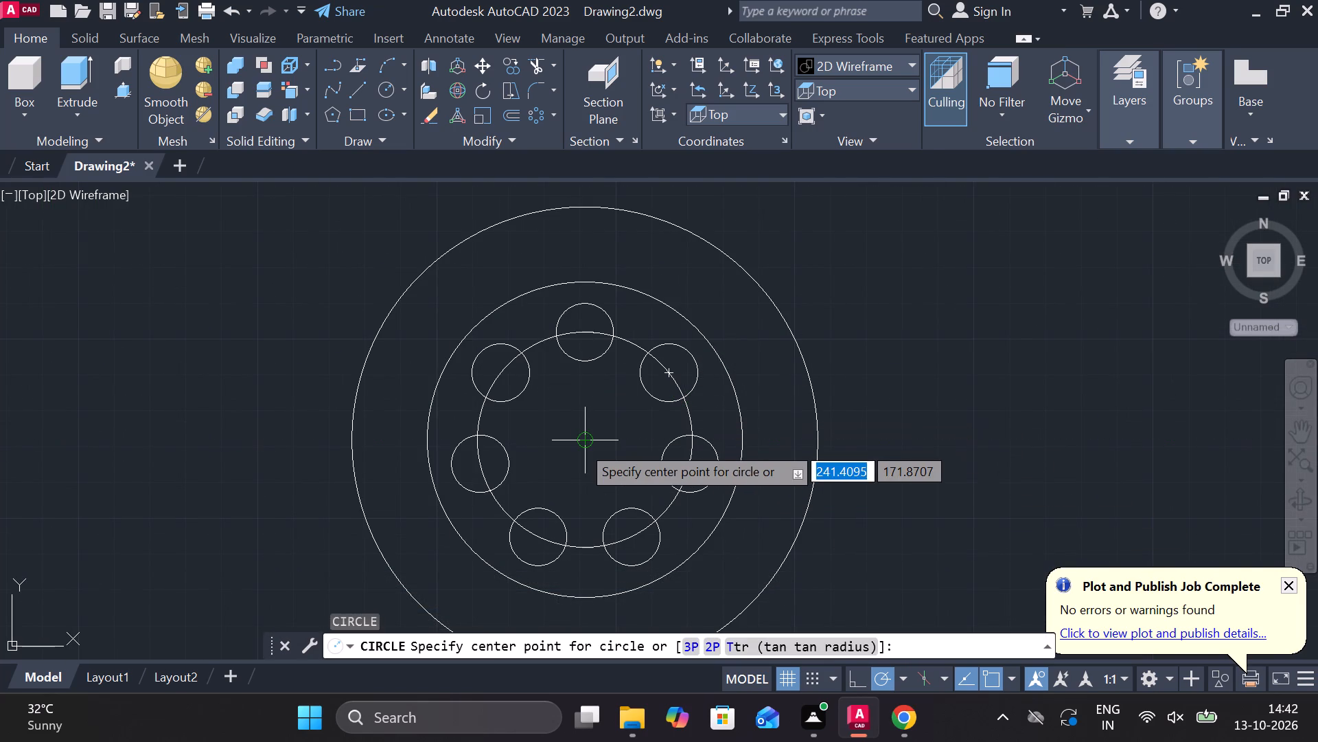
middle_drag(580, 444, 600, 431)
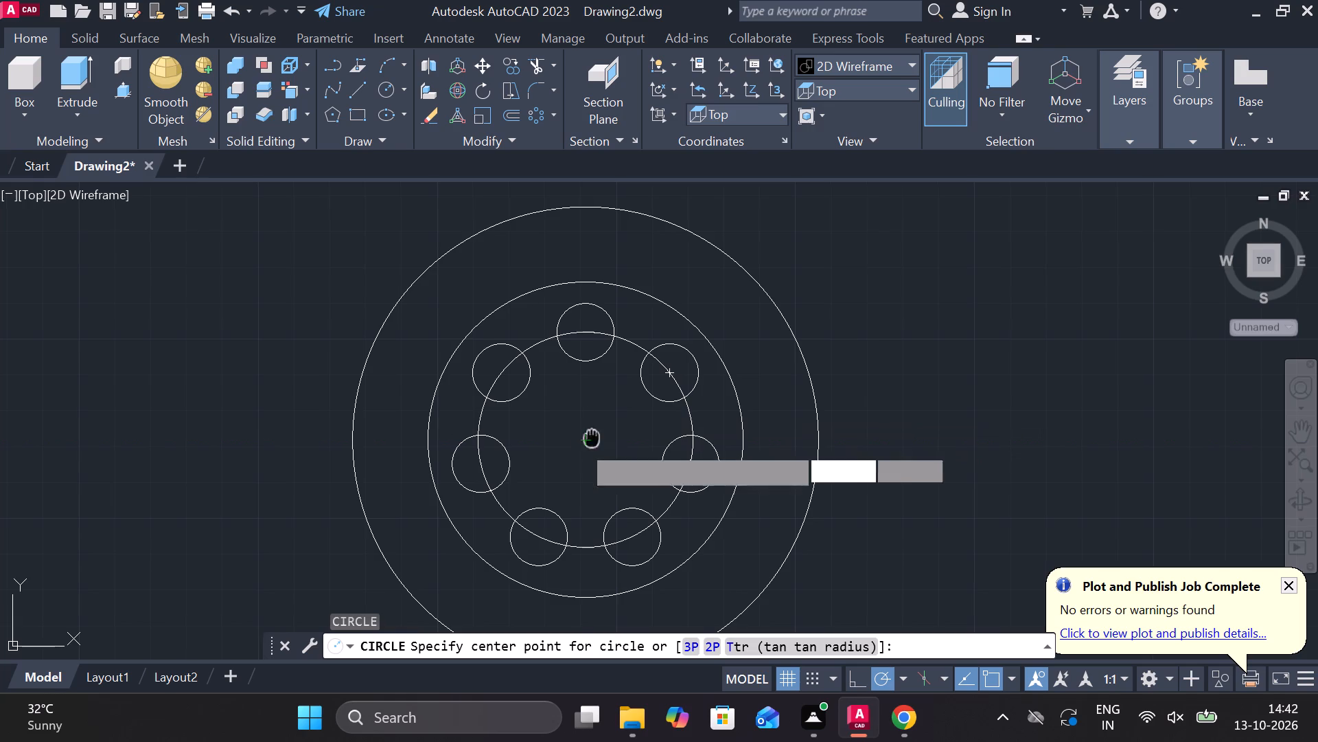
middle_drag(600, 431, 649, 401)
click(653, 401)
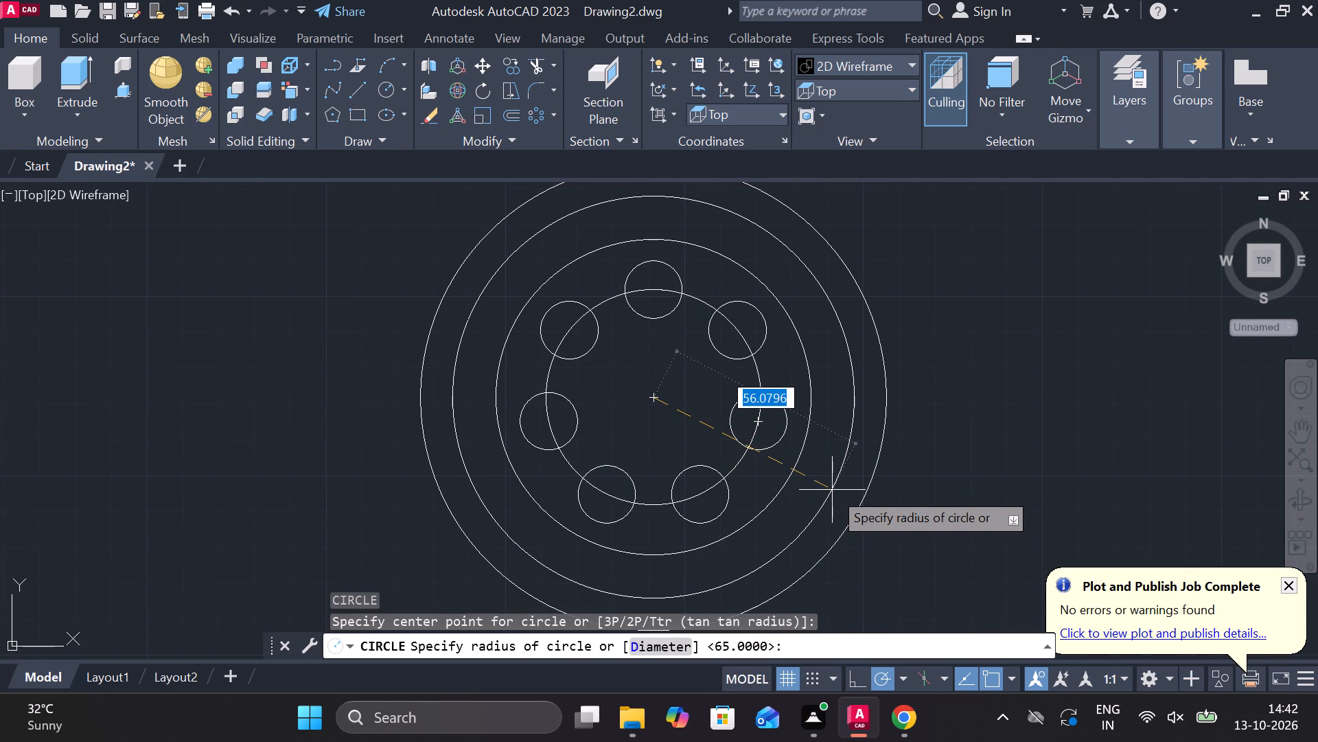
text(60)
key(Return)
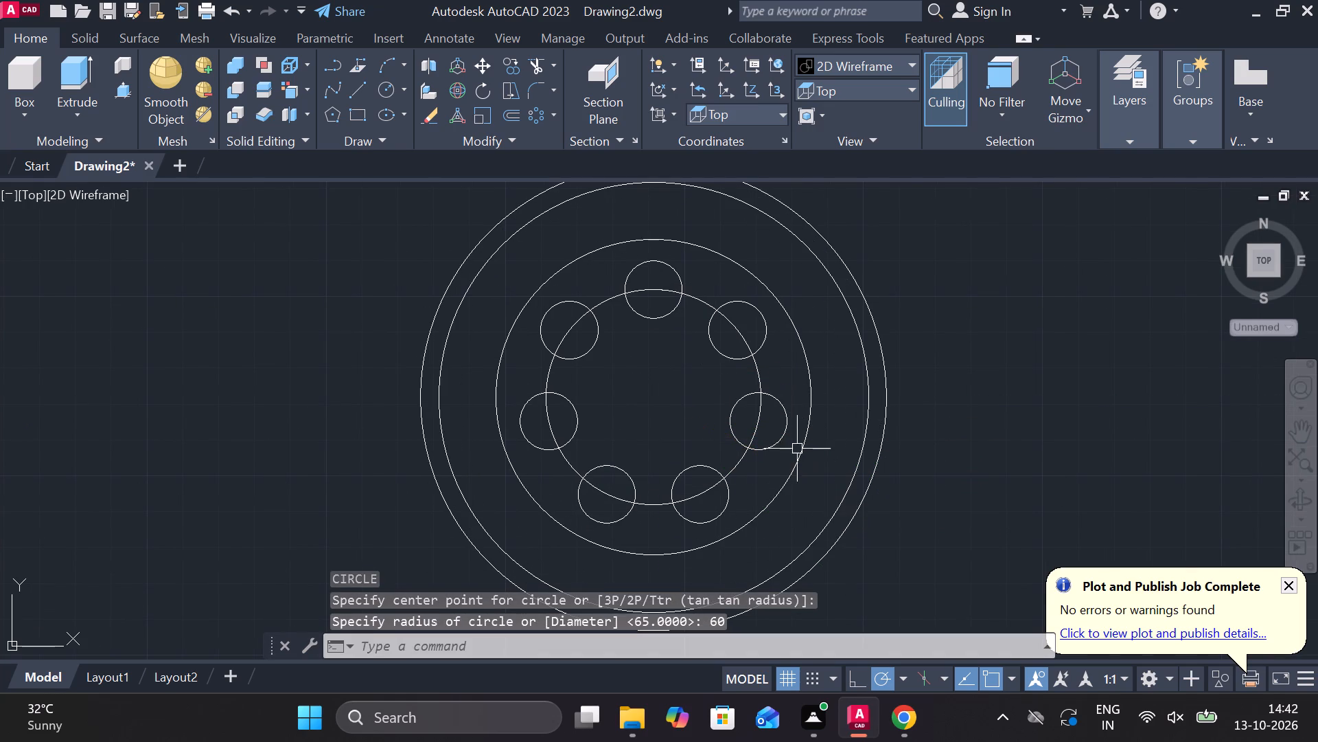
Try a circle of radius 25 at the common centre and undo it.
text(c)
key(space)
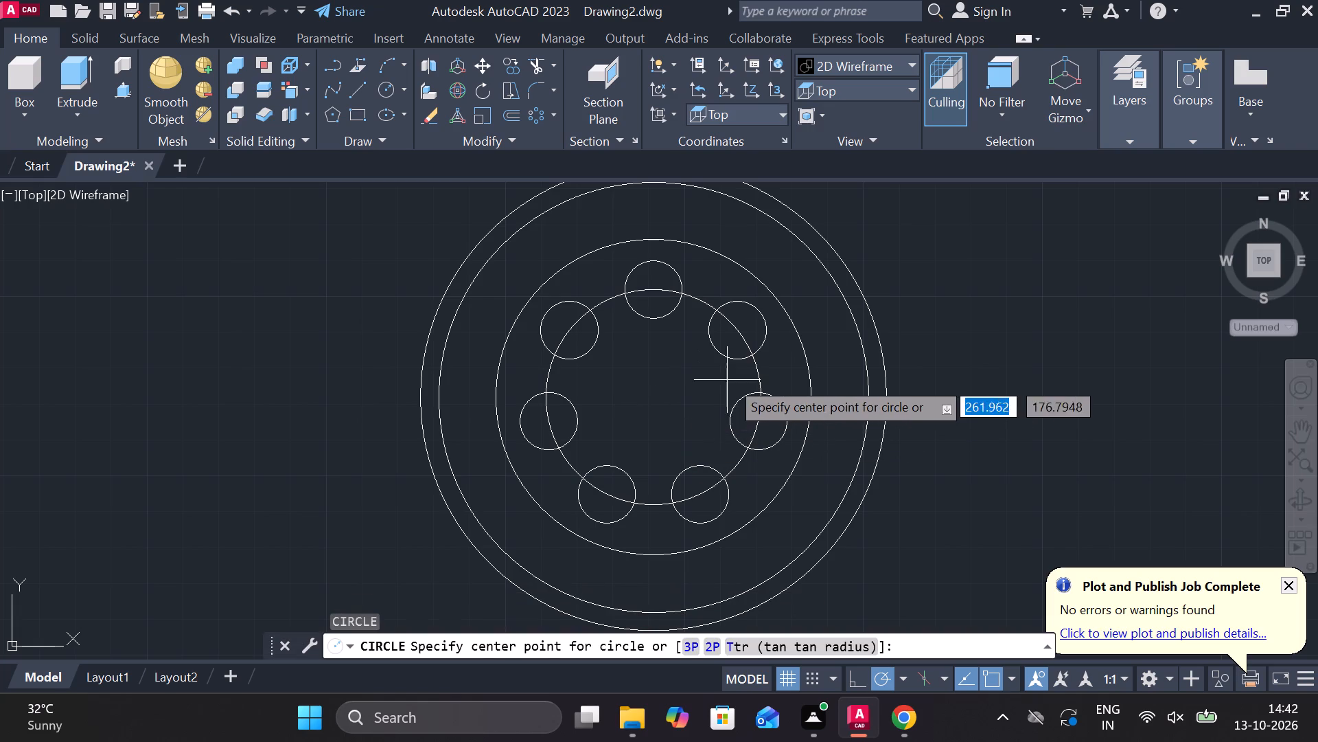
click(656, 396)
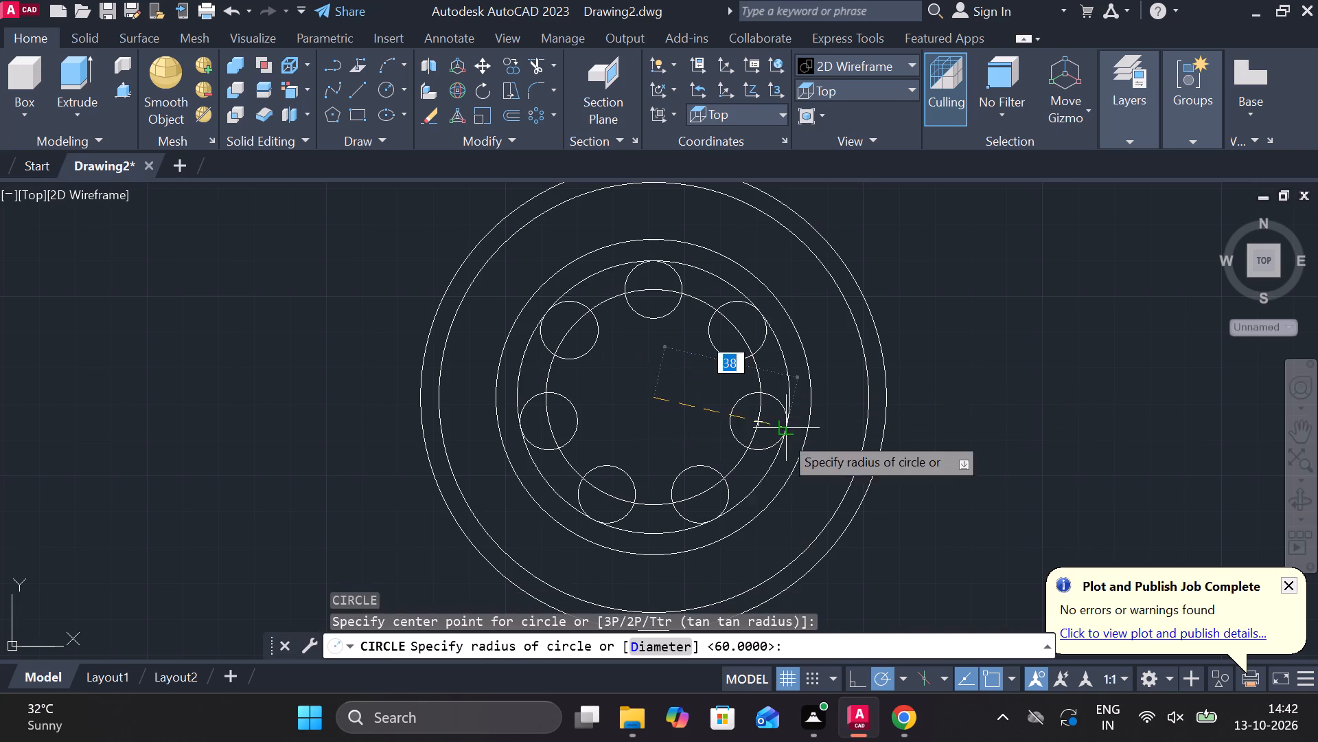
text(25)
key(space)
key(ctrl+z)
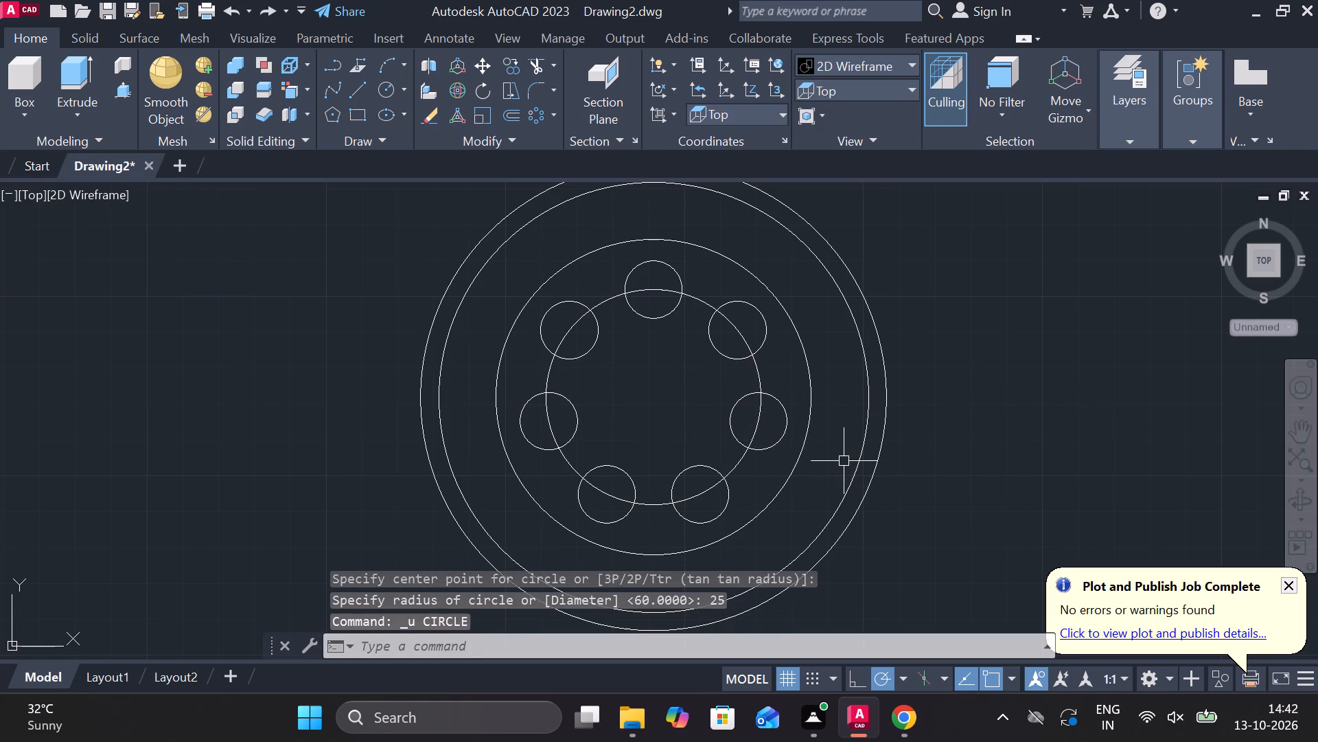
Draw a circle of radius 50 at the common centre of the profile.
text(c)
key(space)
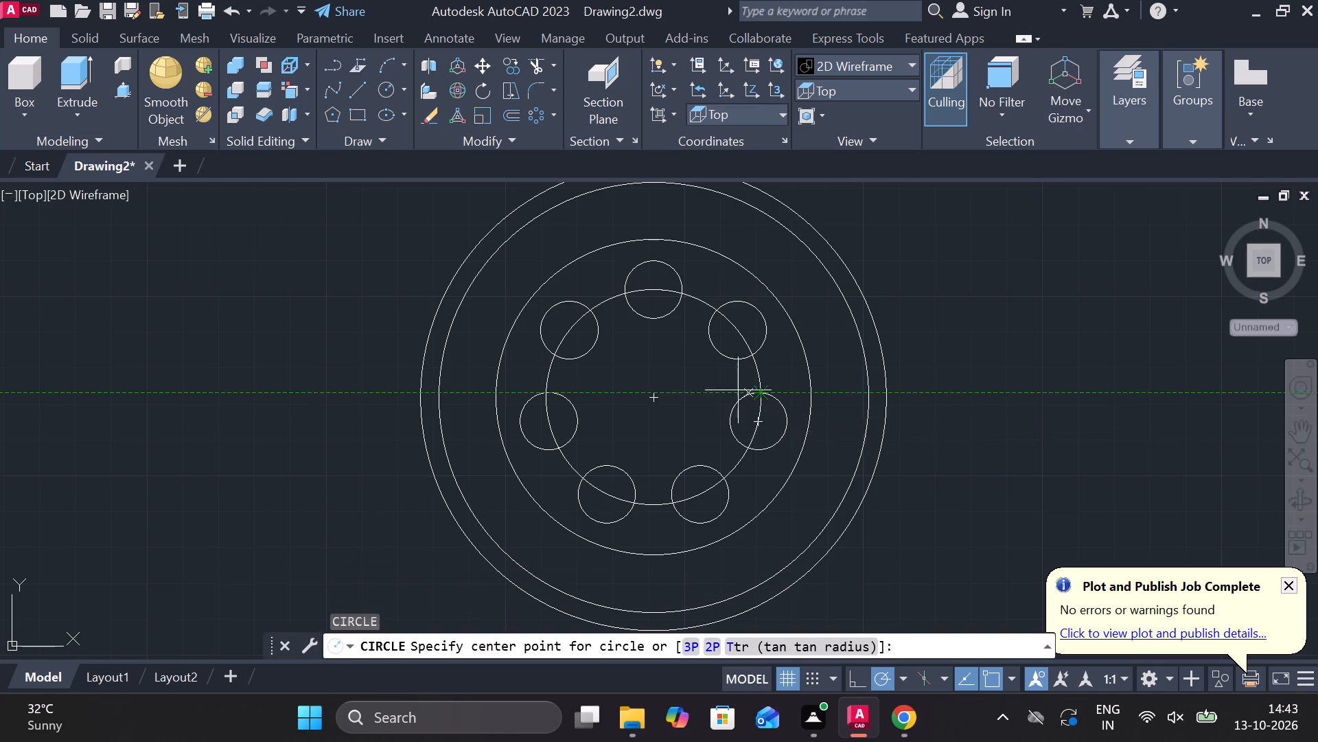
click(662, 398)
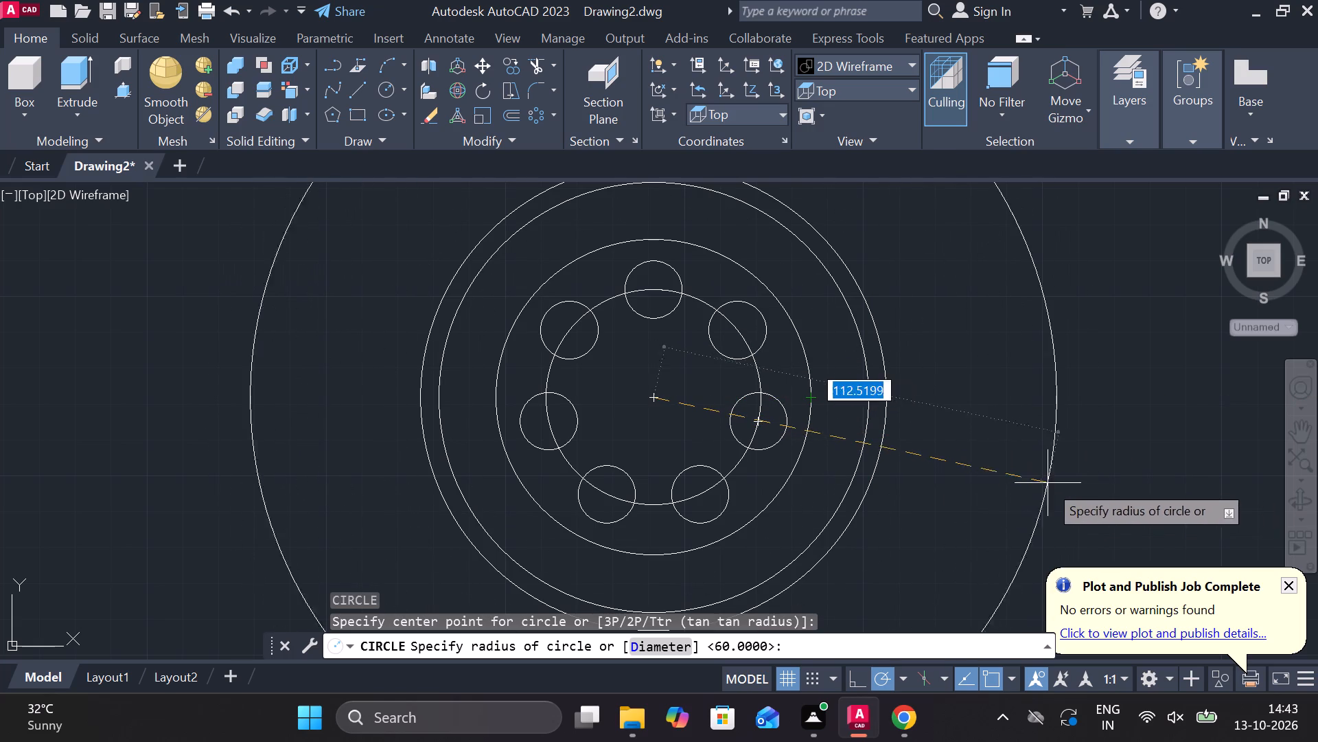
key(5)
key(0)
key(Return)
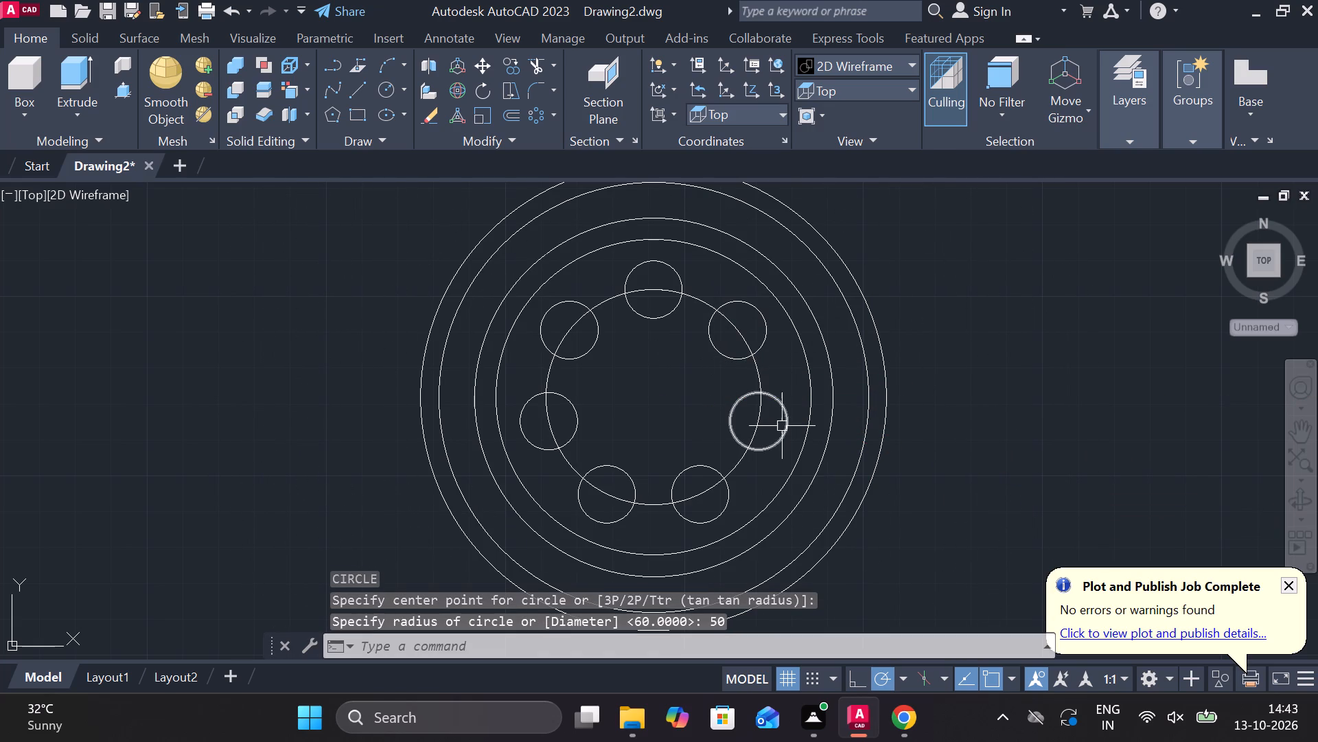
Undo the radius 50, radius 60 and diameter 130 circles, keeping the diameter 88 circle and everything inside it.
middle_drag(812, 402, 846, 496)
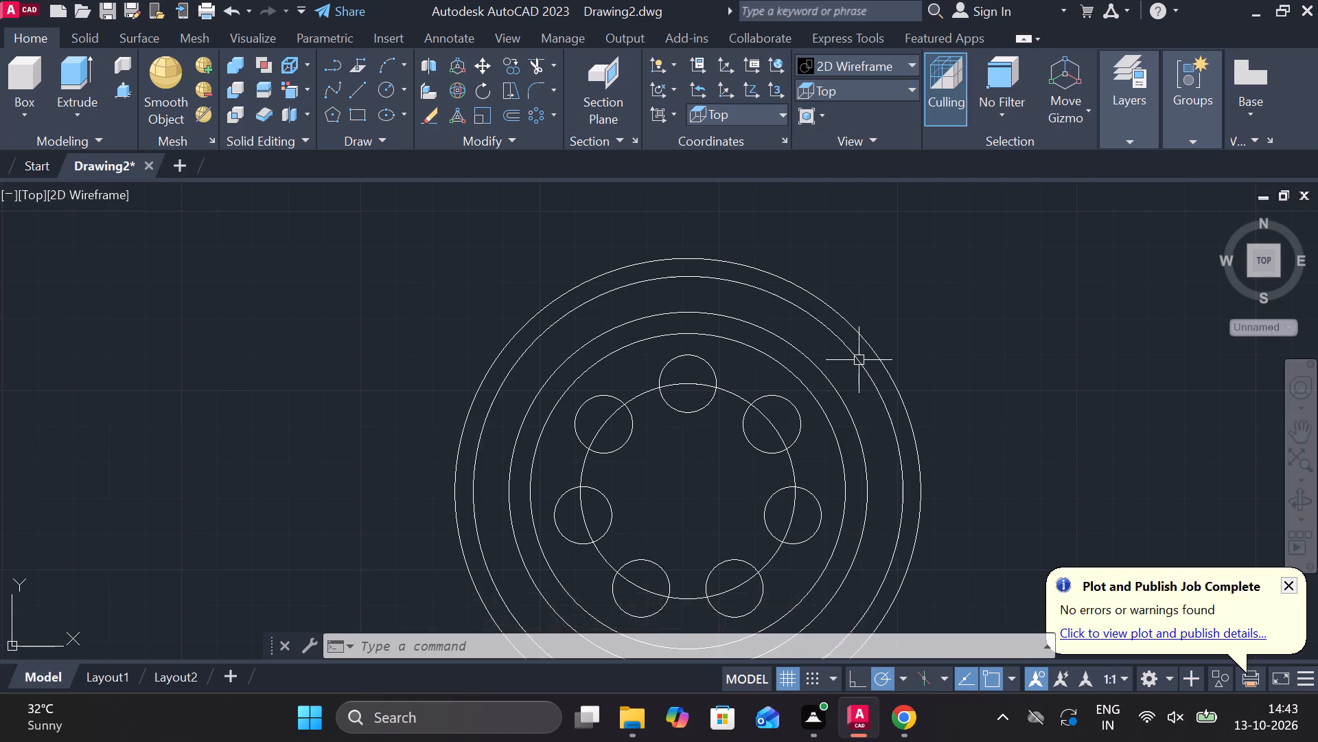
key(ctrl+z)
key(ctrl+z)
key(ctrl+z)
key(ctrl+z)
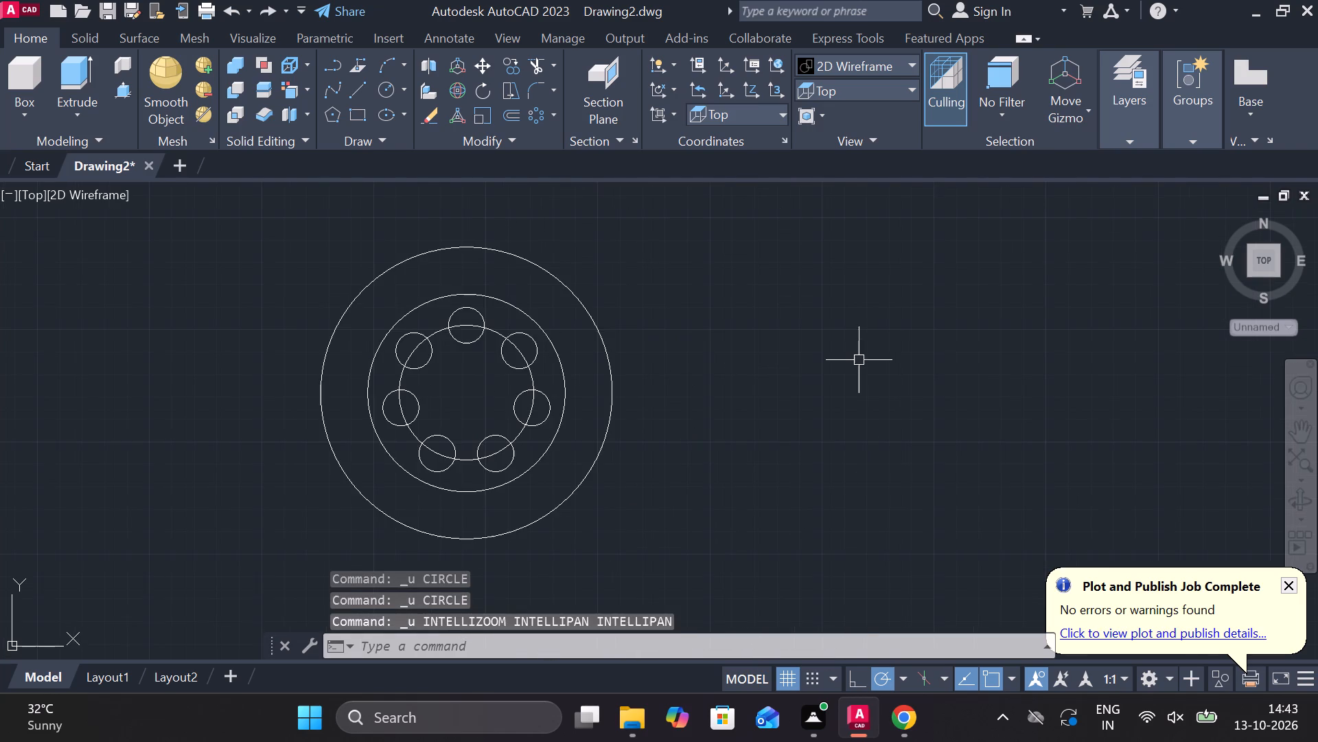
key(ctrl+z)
Draw a circle of diameter 260 concentric with the diameter 88 circle.
scroll(848, 343, up, 1)
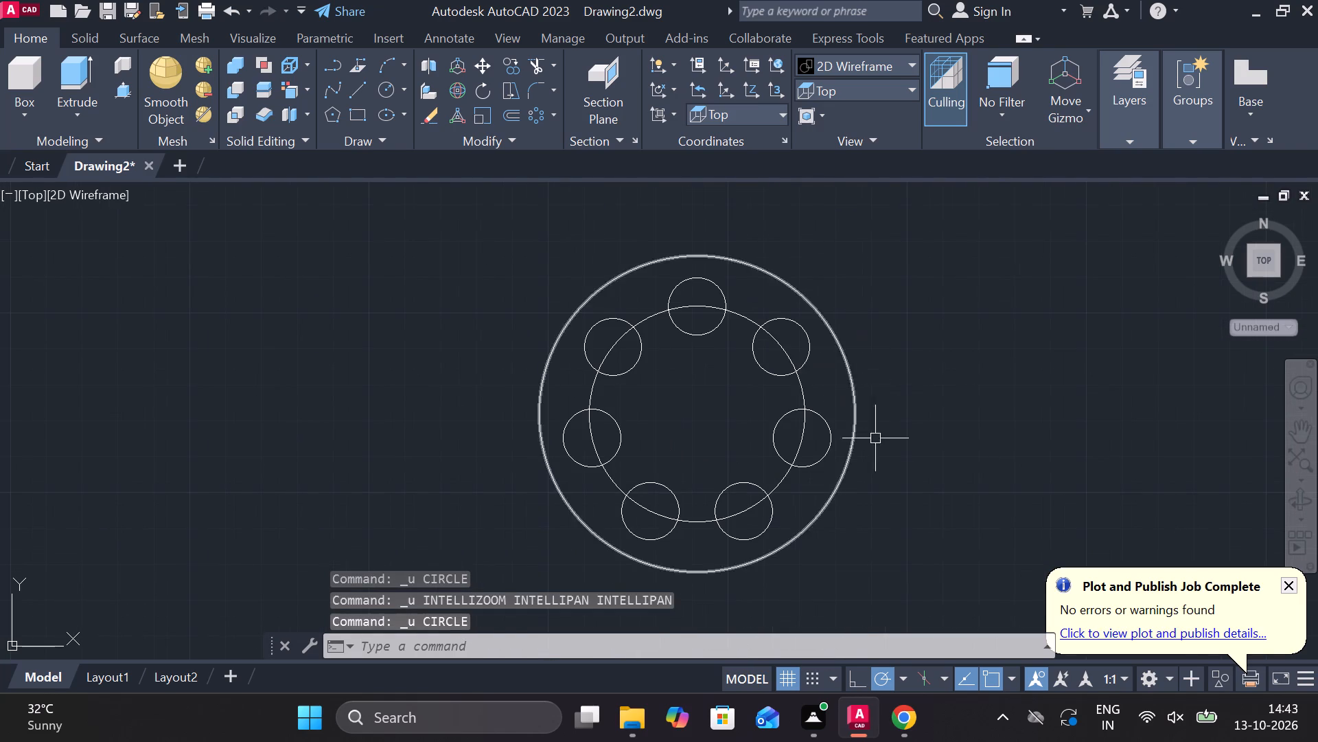
text(c)
key(space)
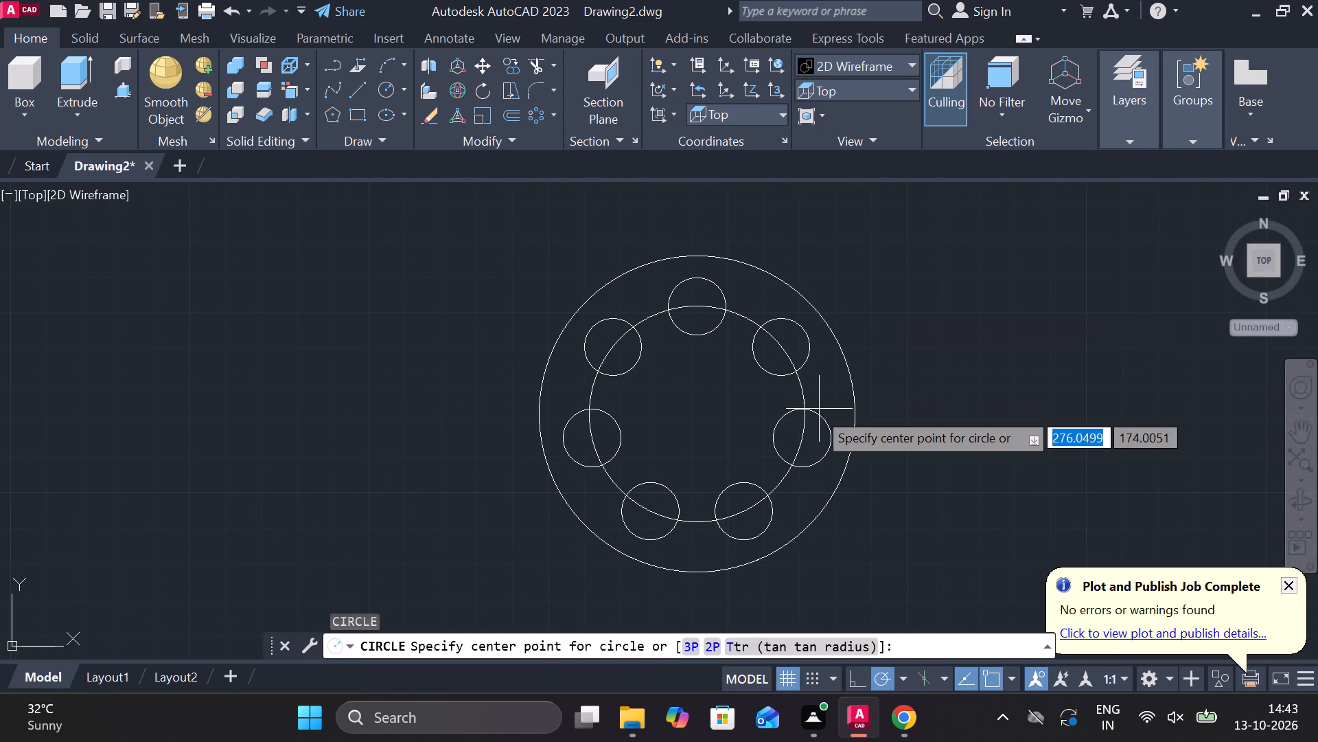
click(697, 407)
text(d)
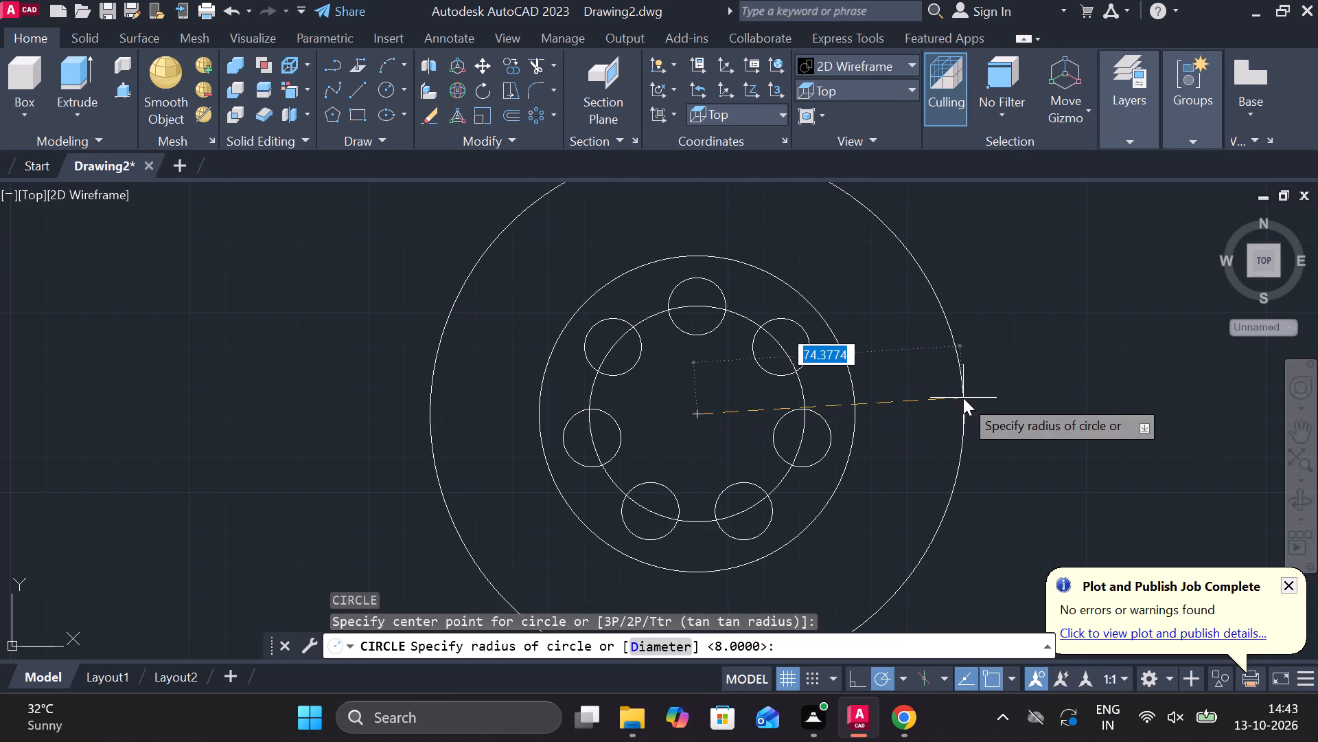
key(space)
text(260)
key(Return)
Draw a circle of diameter 100 at the common centre, just outside the diameter 88 circle.
scroll(963, 398, down, 2)
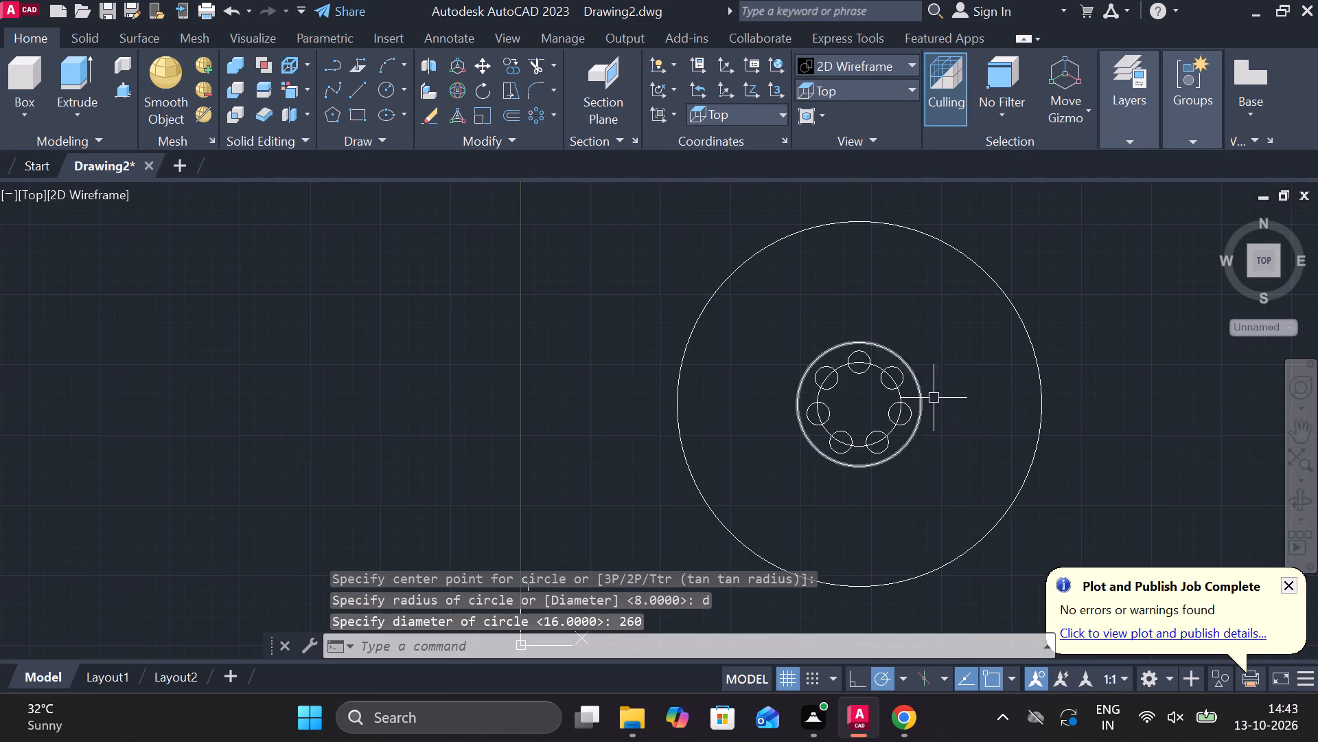
middle_drag(950, 434, 898, 434)
key(c)
key(space)
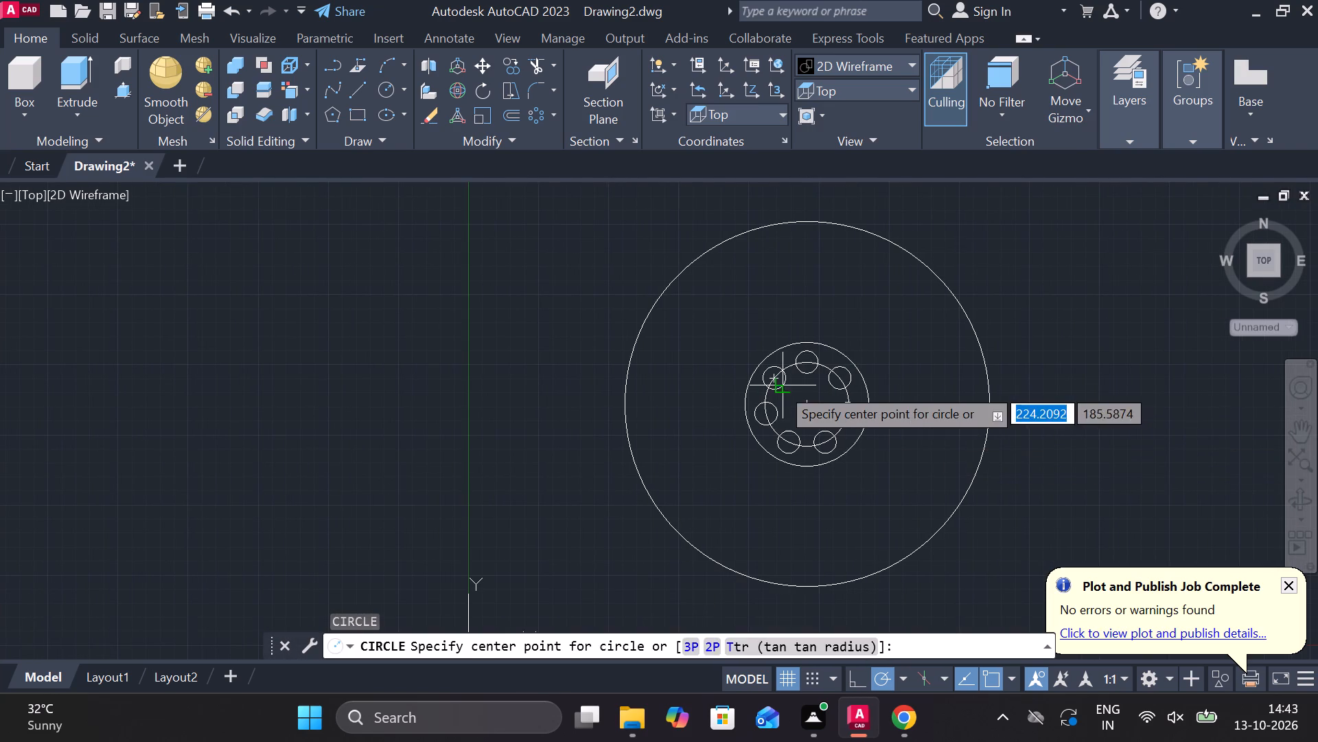
click(811, 402)
text(d)
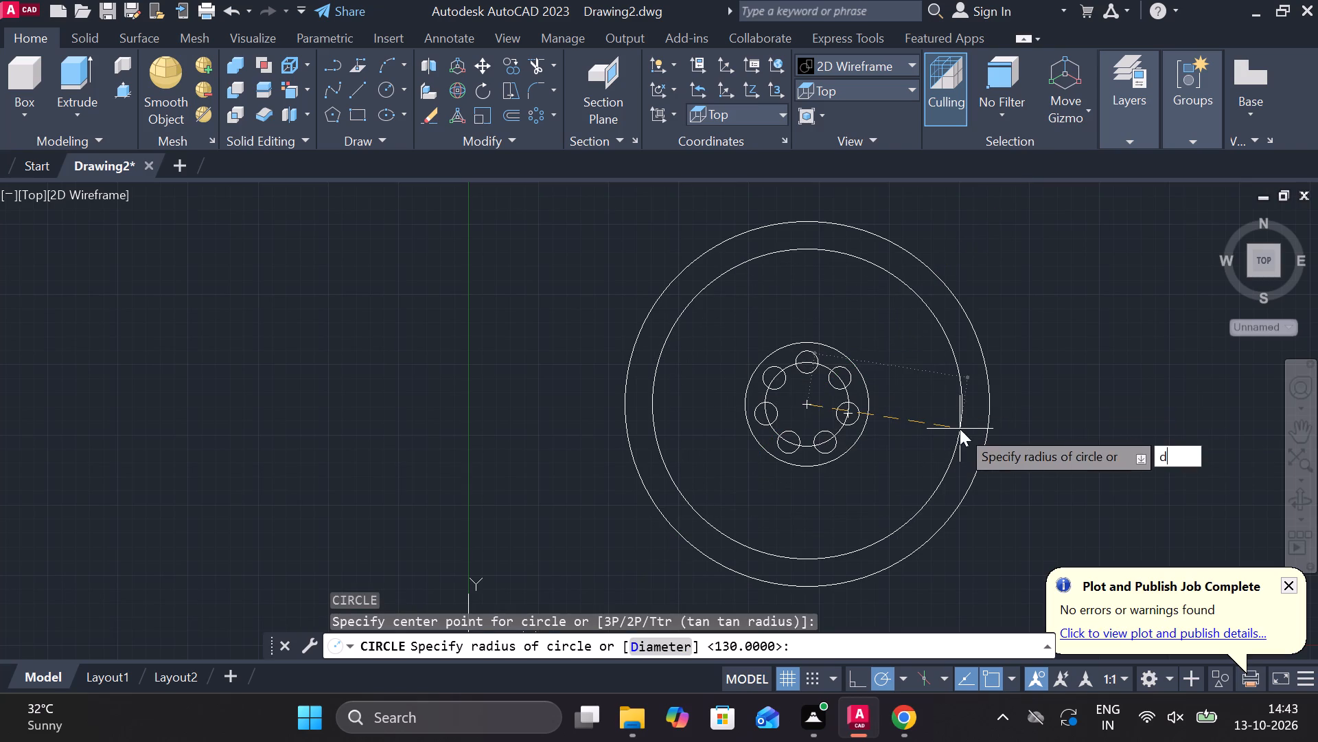
key(space)
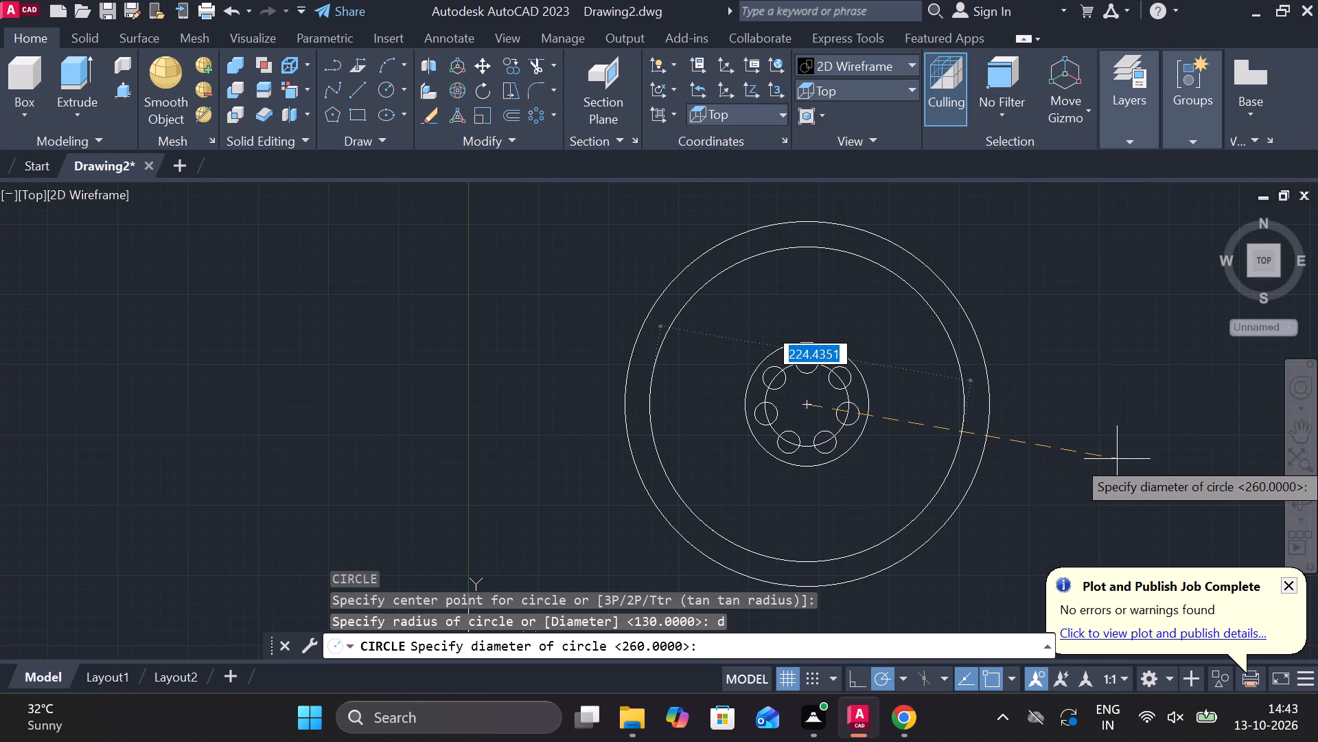
text(d 1)
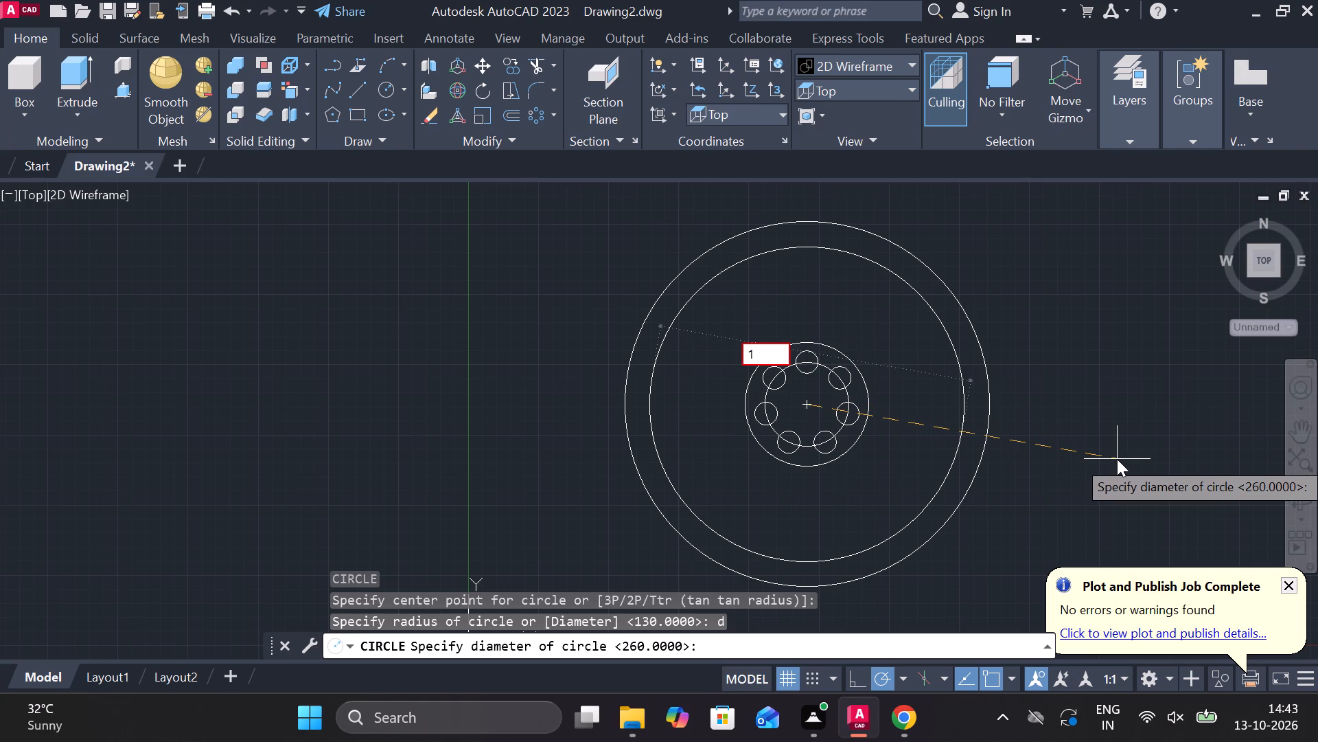
text(00)
key(Return)
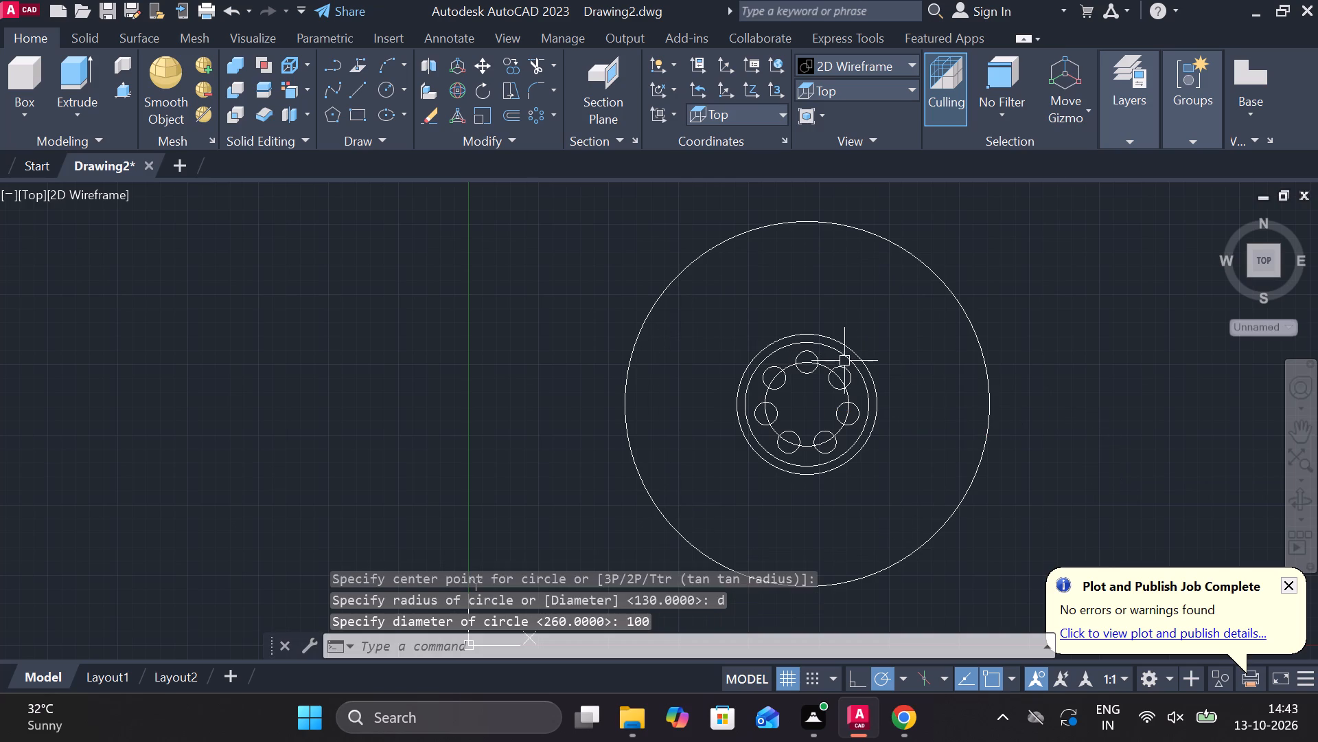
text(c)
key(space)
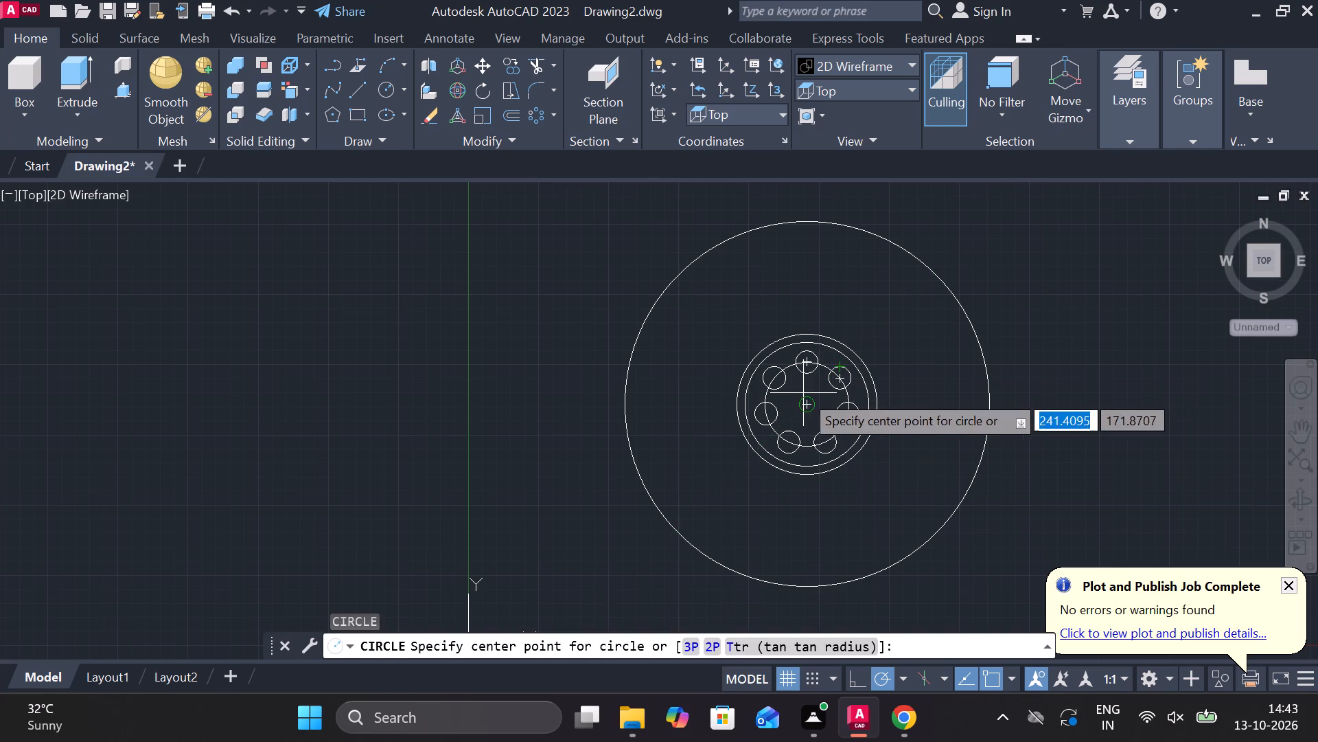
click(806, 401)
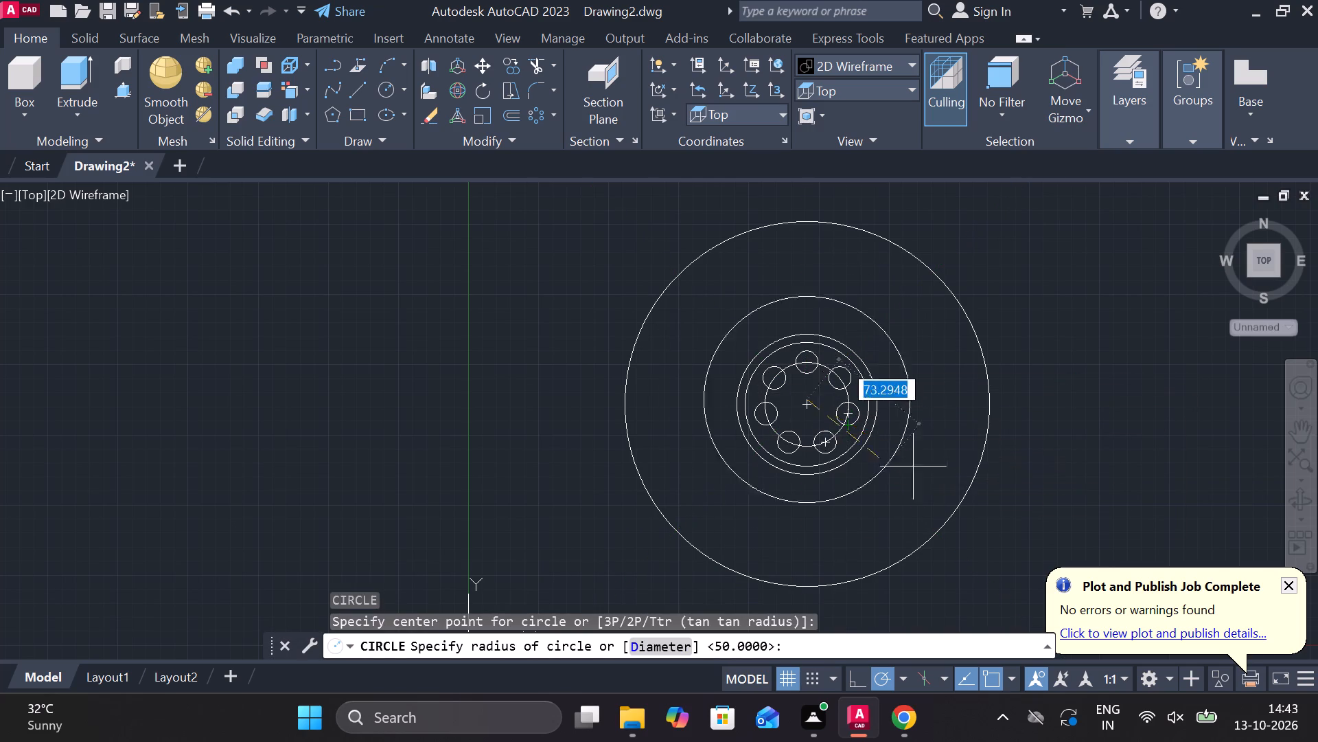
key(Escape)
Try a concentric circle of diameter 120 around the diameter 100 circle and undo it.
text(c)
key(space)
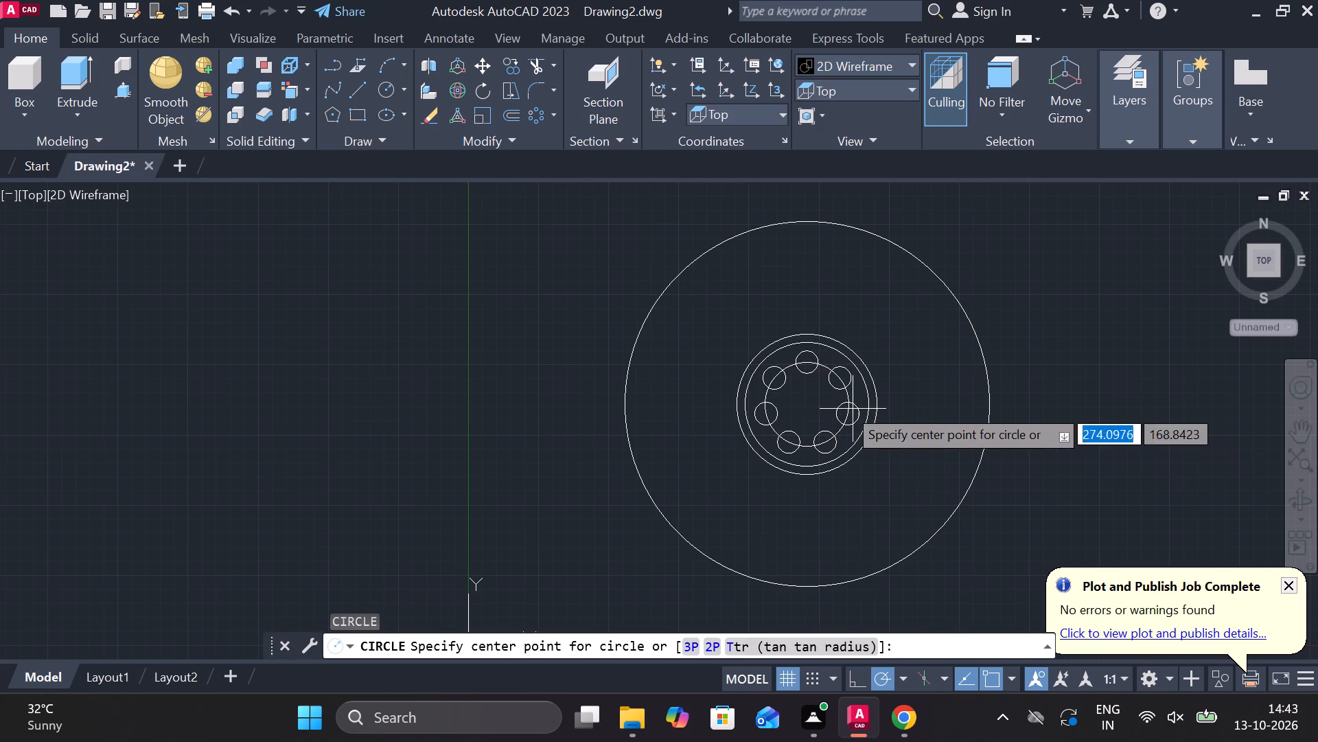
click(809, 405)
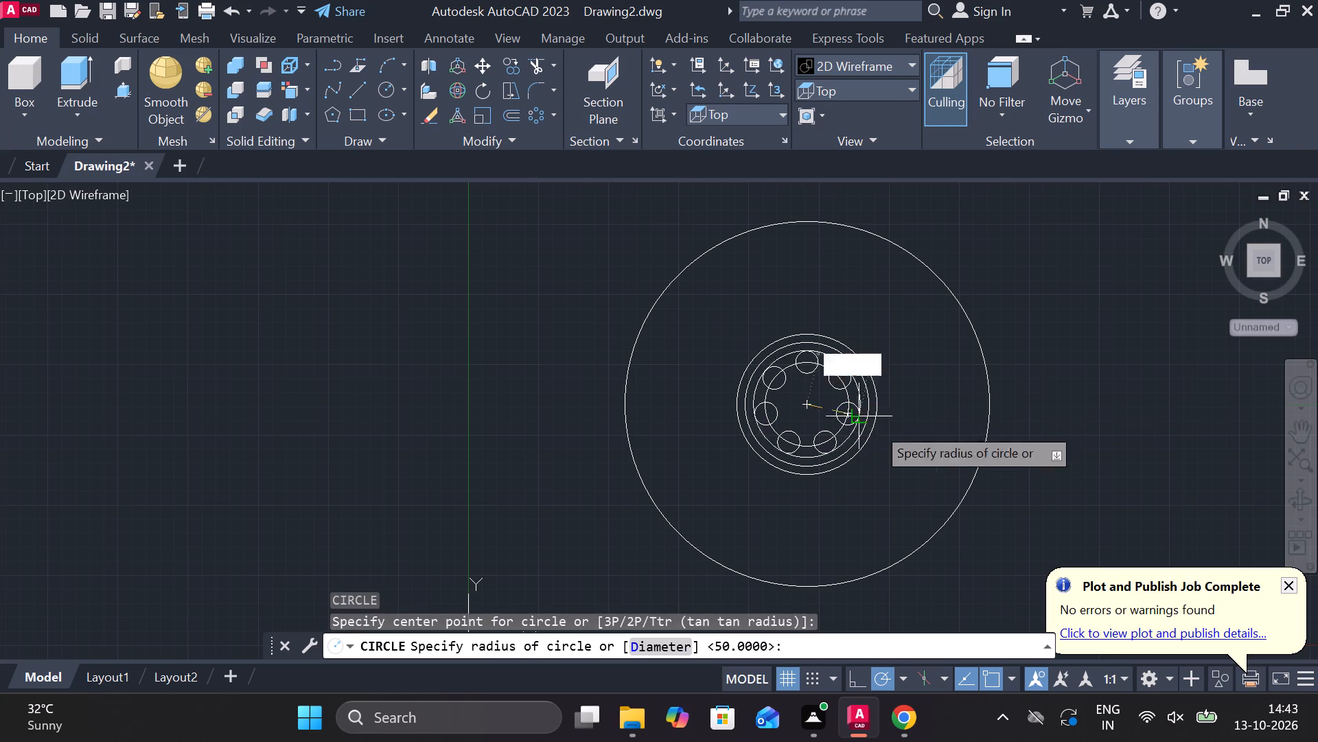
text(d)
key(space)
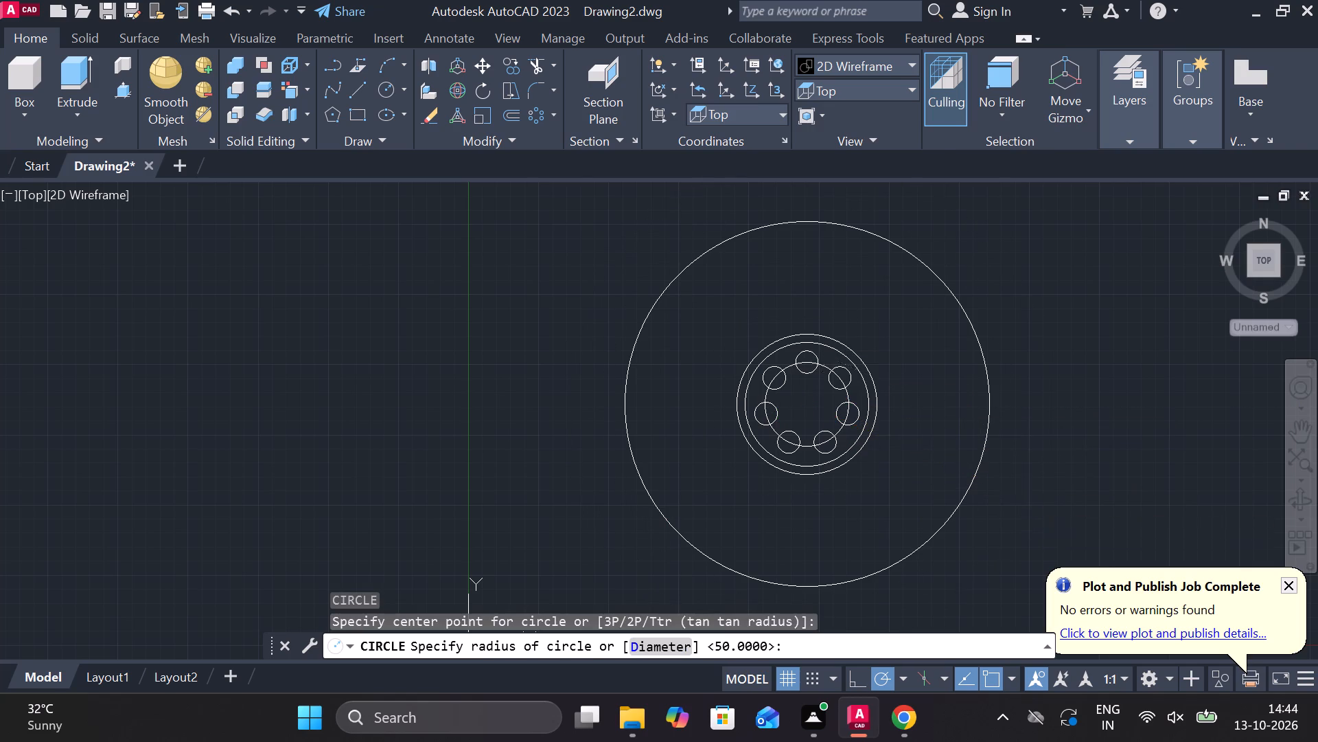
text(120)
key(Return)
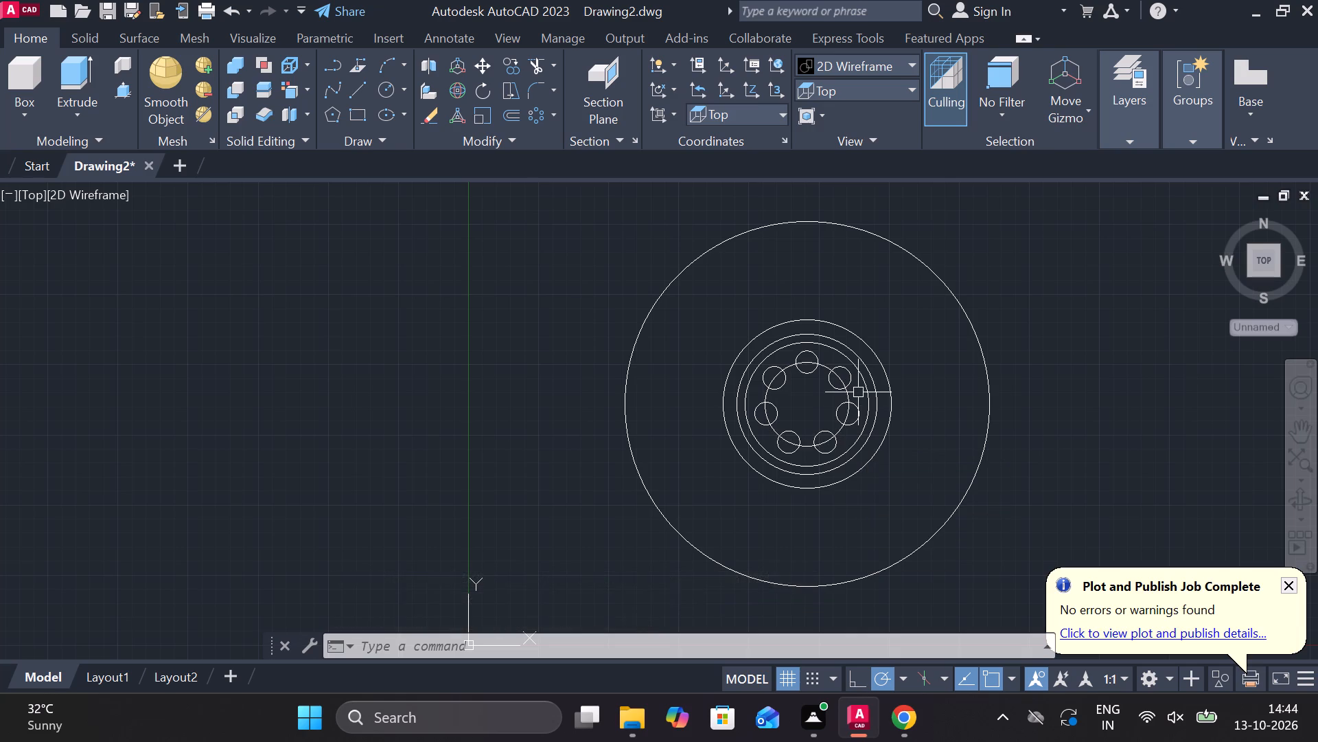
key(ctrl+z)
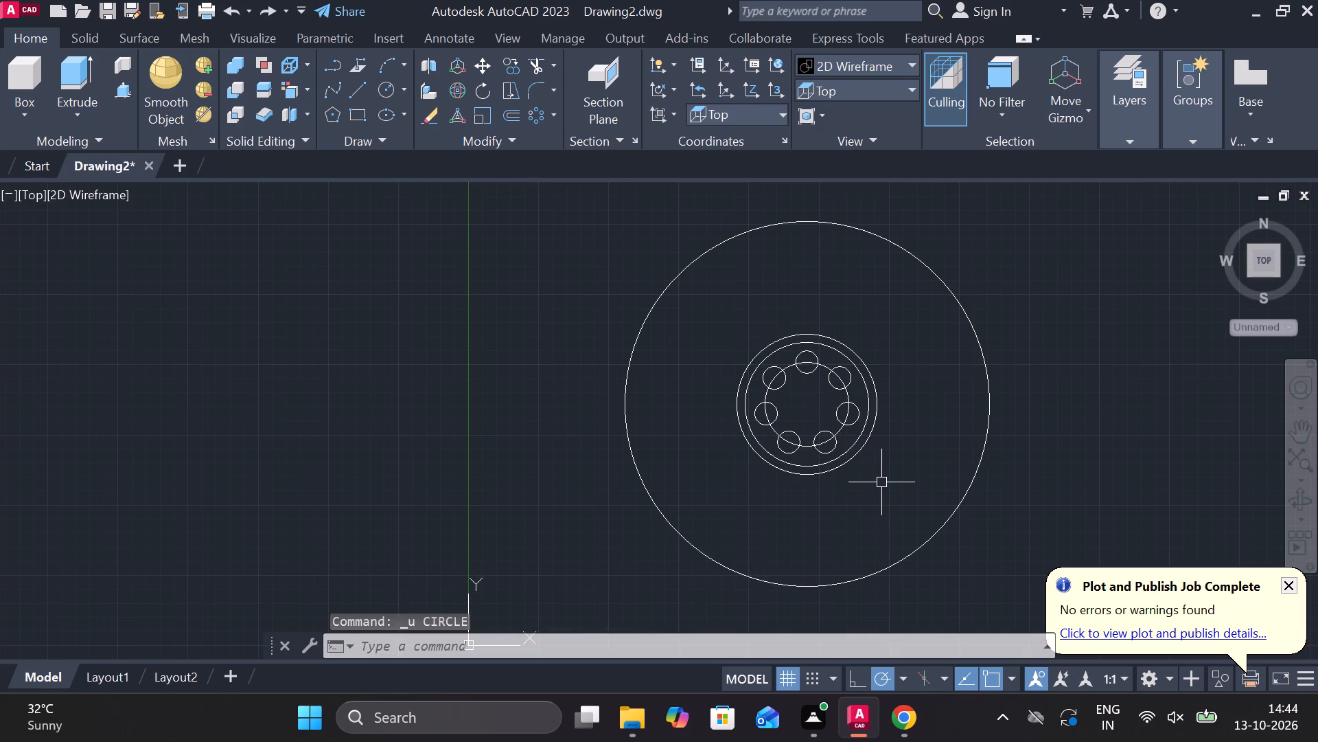
Undo the diameter 100 circle around the diameter 88 circle, keeping the diameter 260 circle.
key(ctrl+z)
key(ctrl+z)
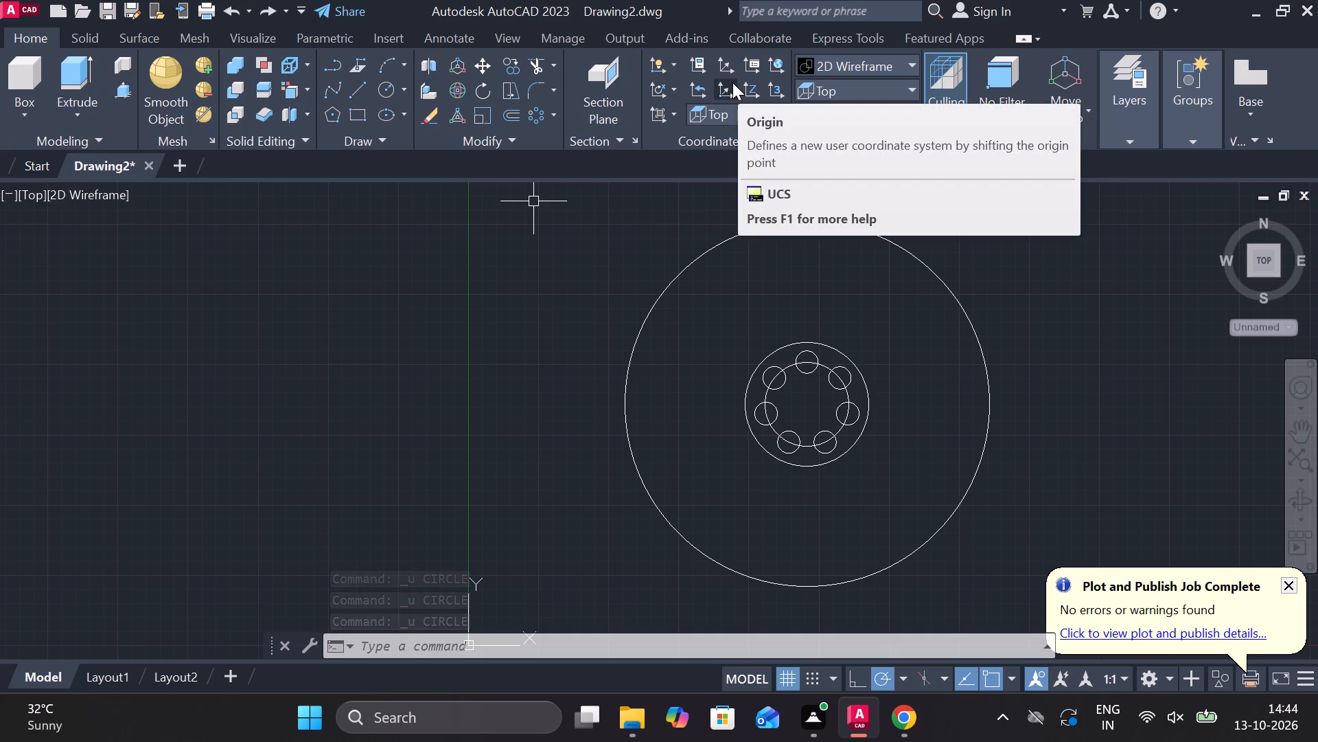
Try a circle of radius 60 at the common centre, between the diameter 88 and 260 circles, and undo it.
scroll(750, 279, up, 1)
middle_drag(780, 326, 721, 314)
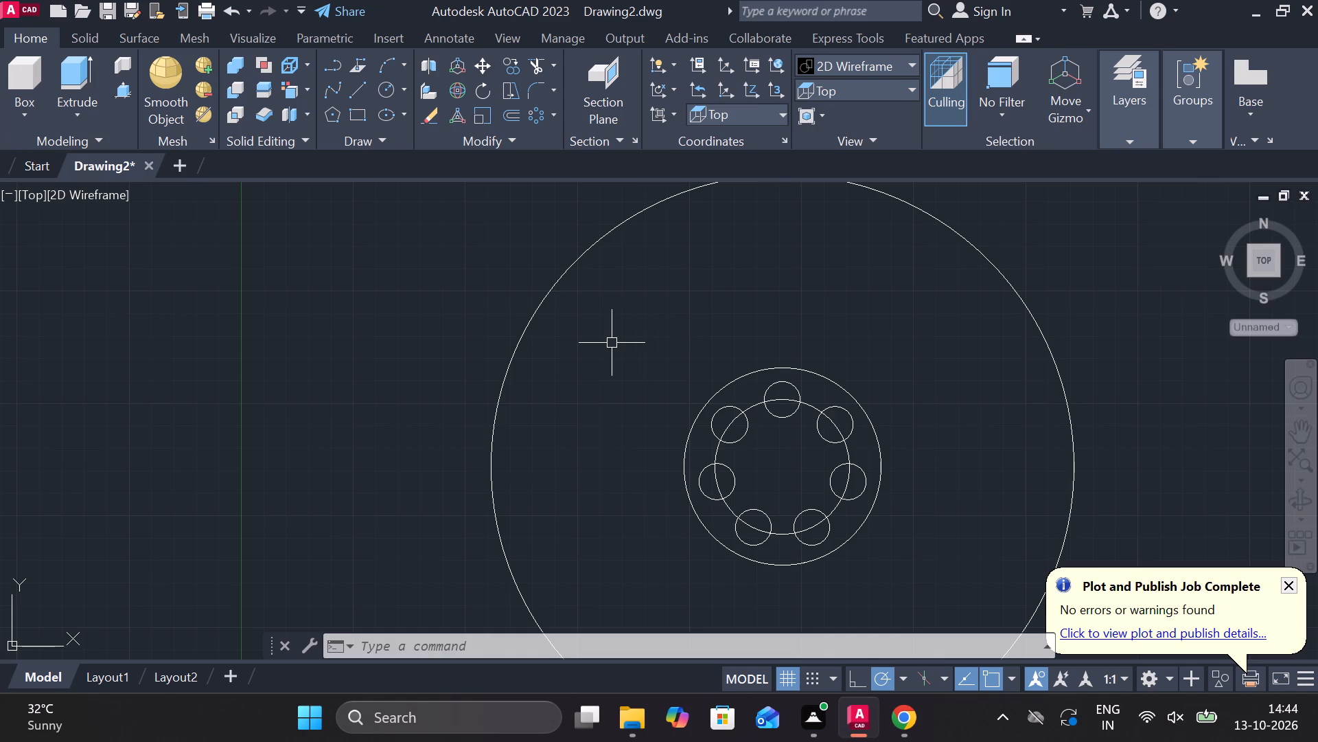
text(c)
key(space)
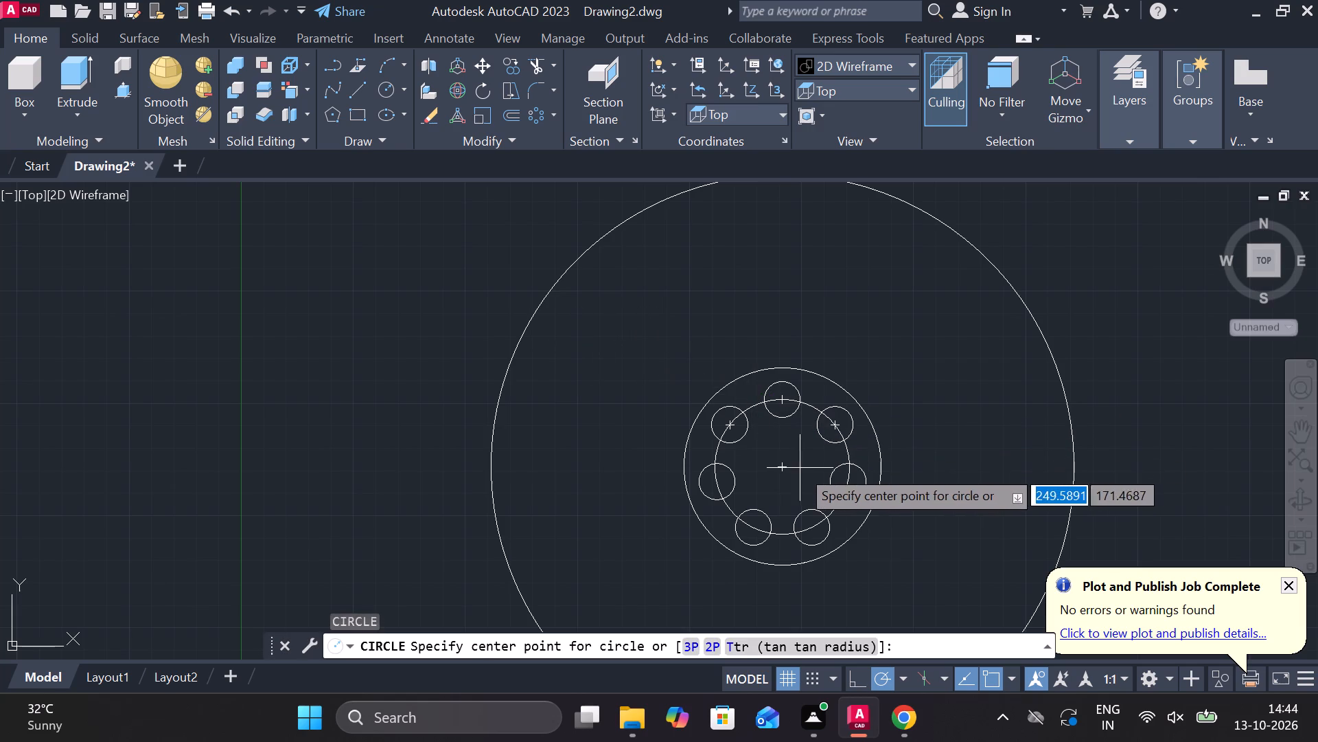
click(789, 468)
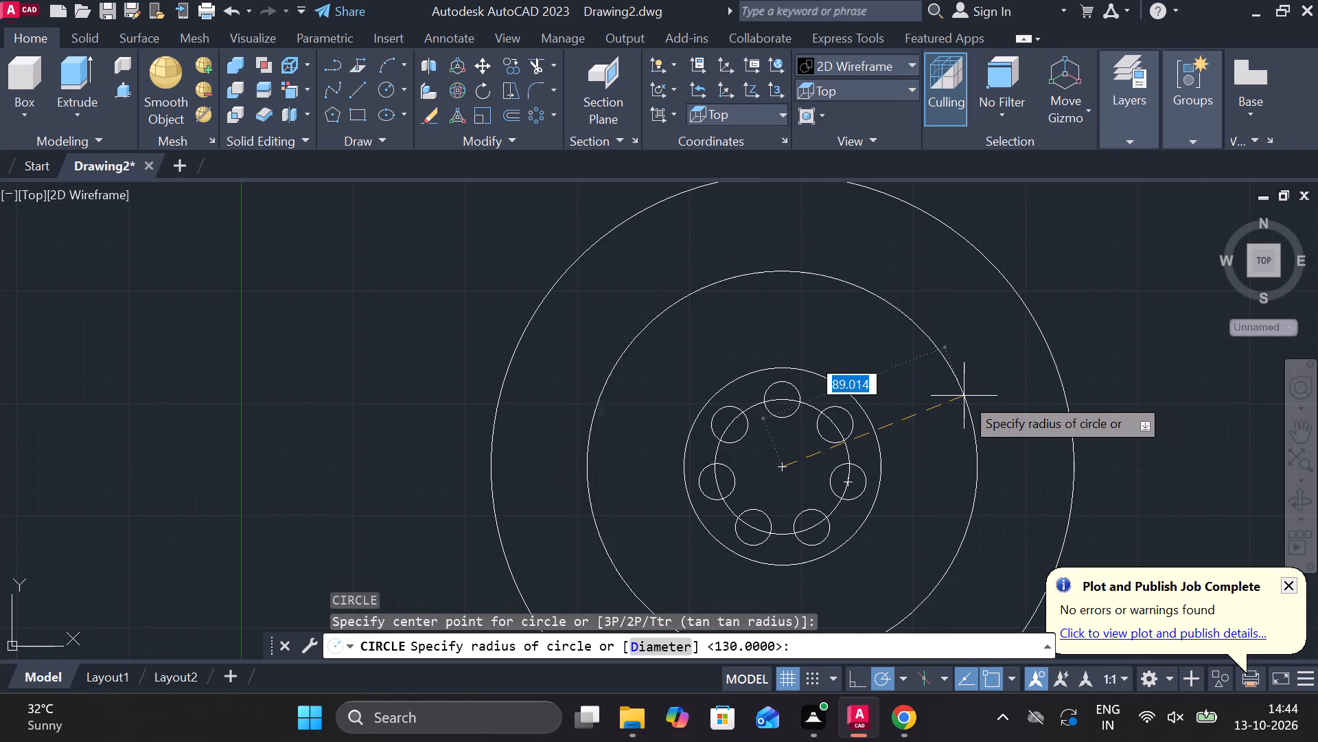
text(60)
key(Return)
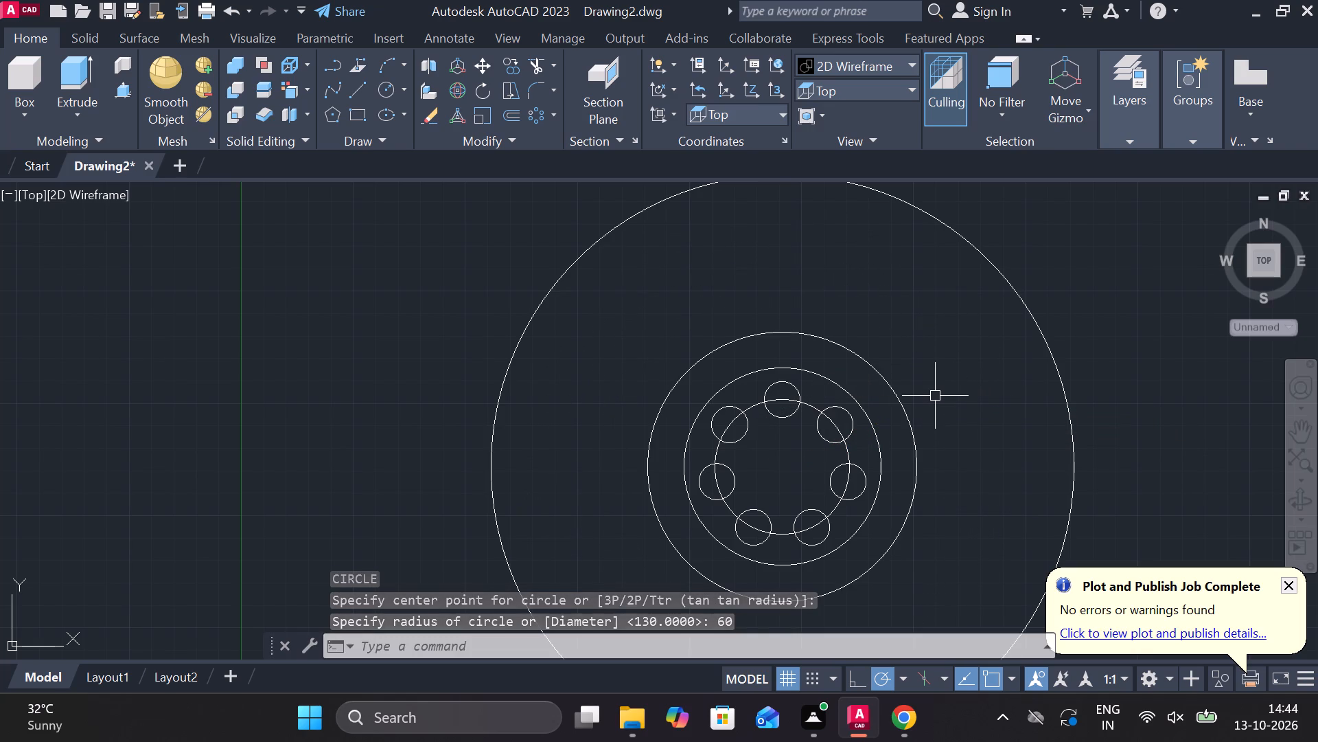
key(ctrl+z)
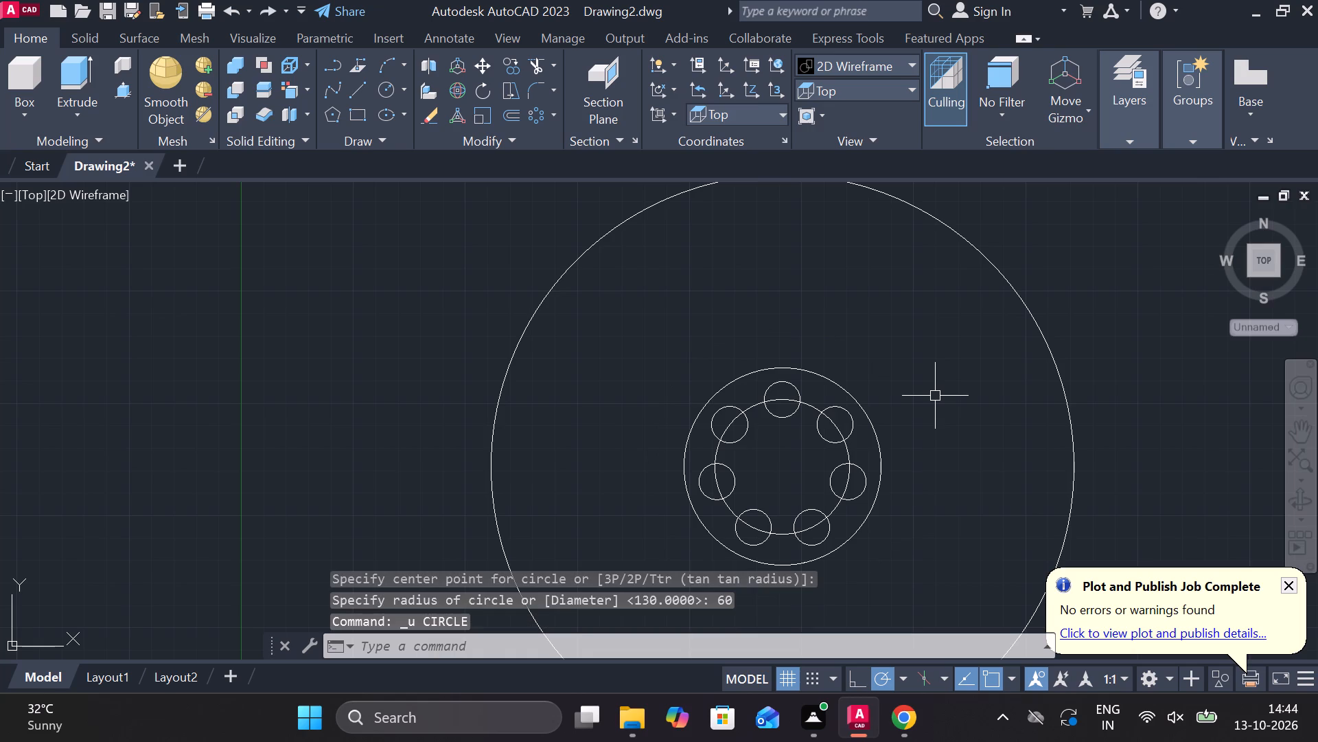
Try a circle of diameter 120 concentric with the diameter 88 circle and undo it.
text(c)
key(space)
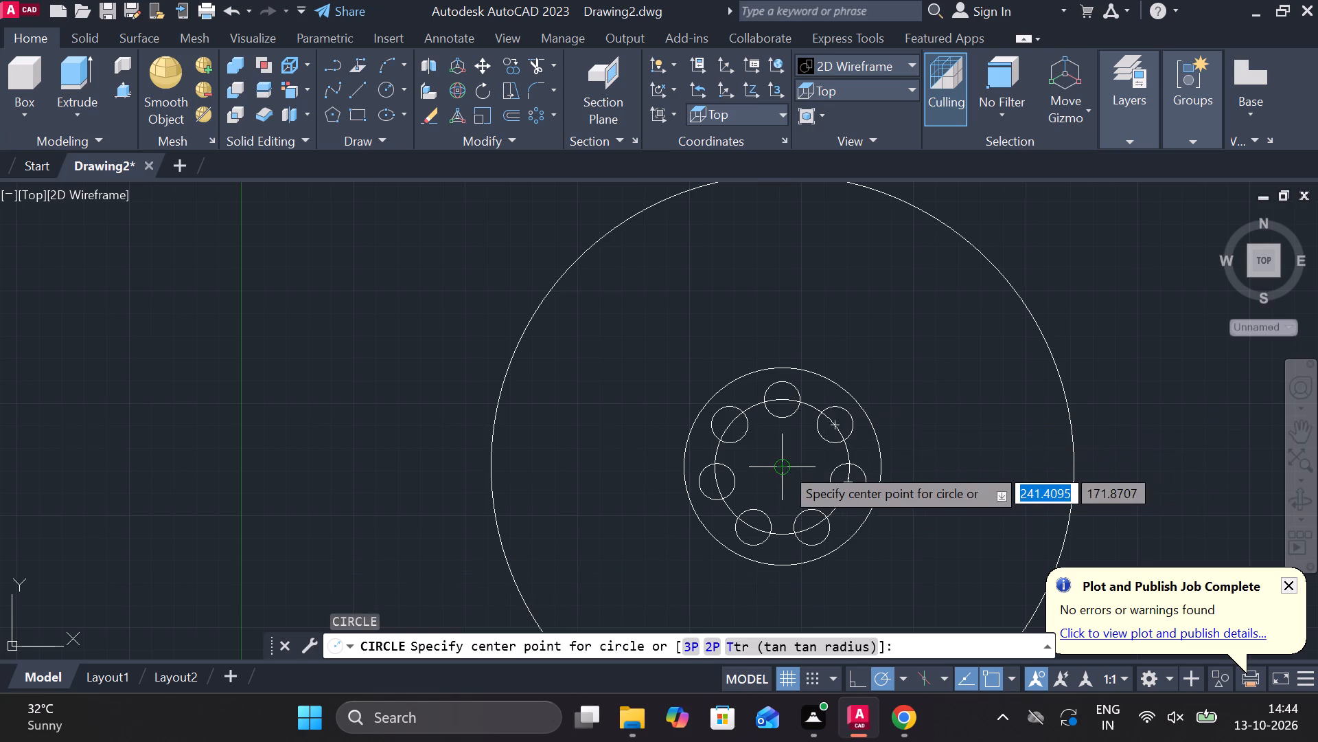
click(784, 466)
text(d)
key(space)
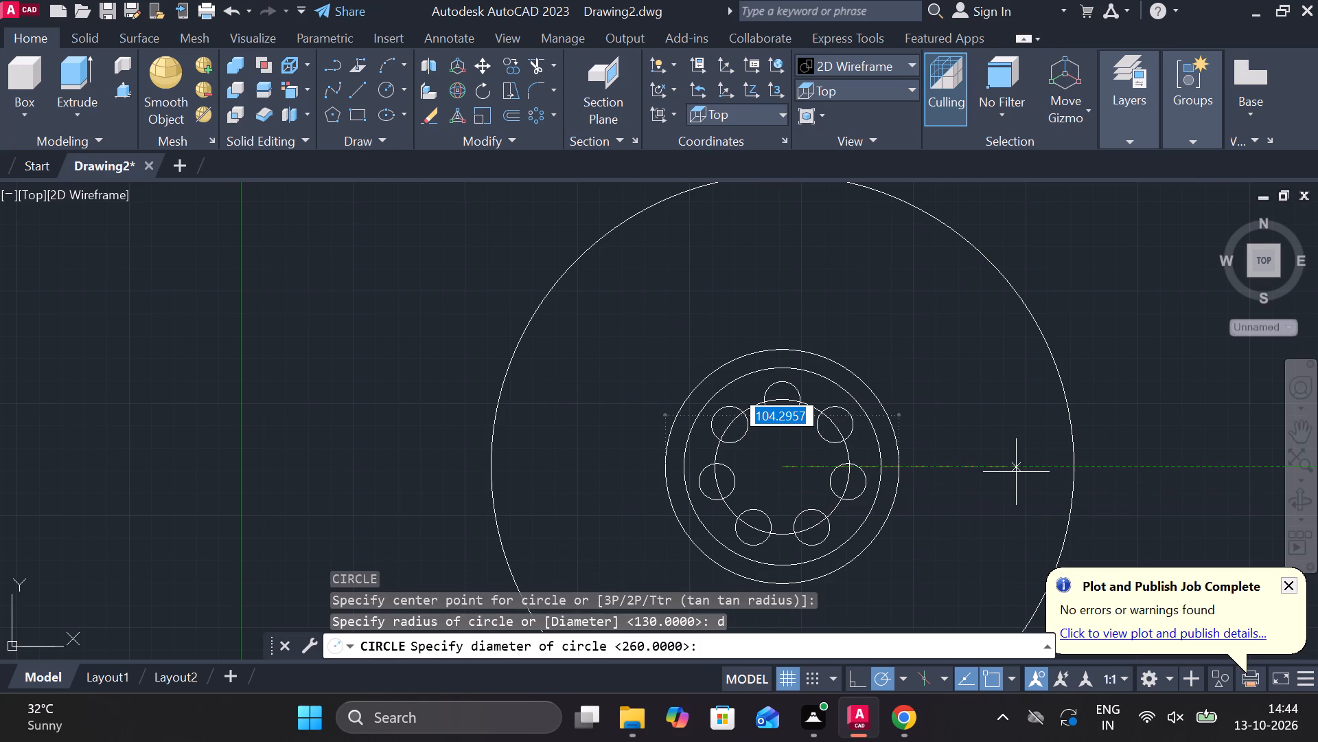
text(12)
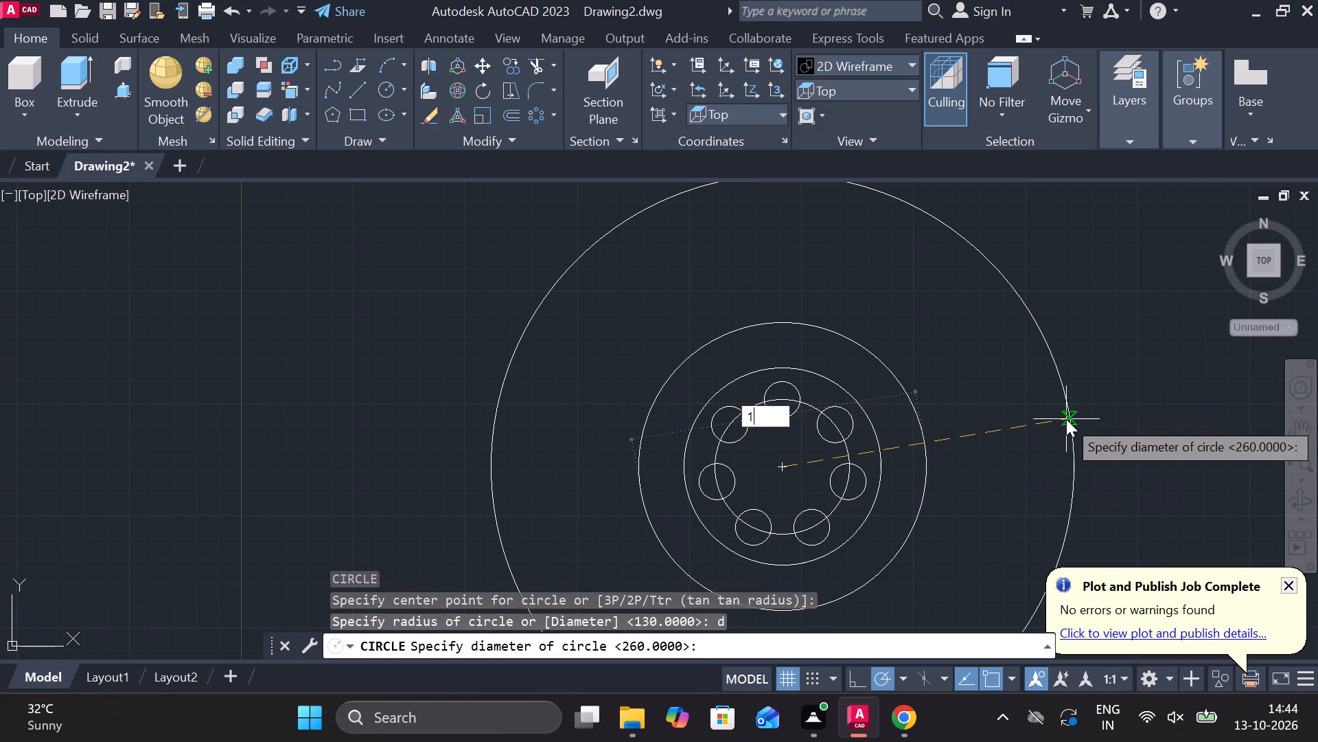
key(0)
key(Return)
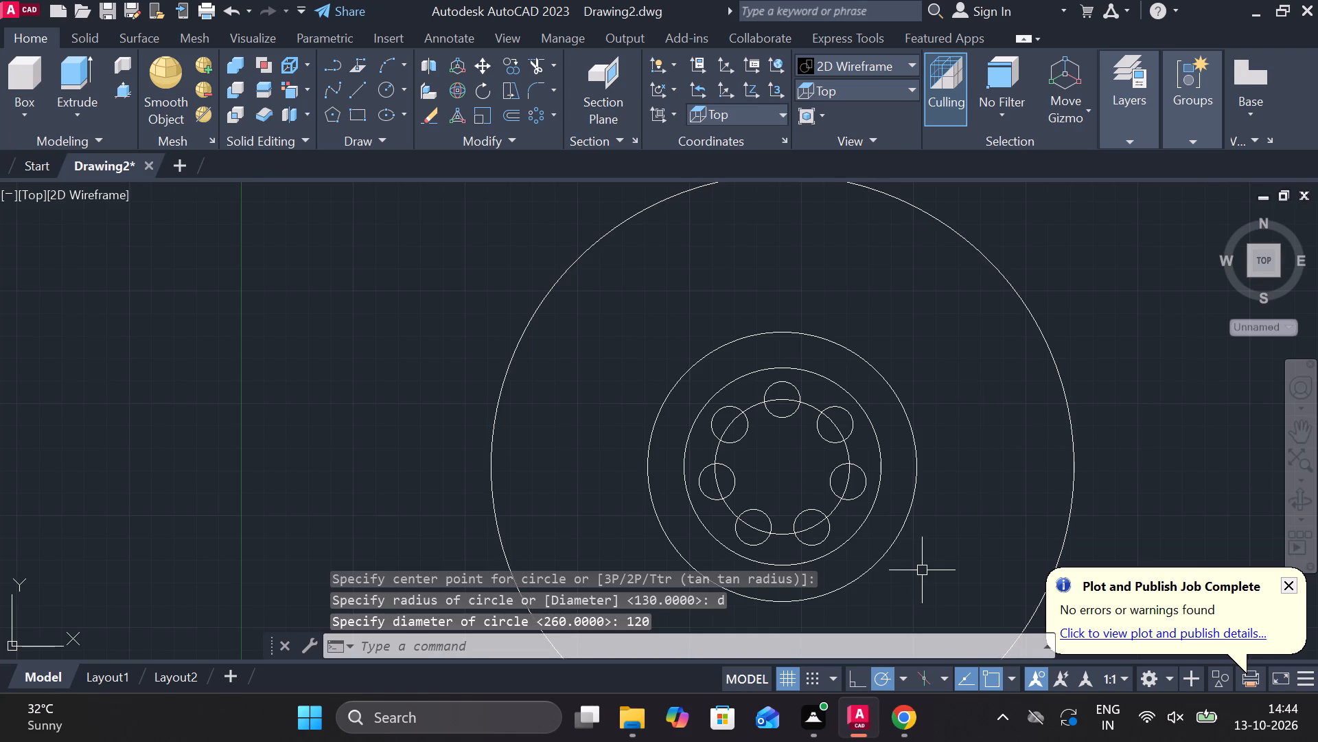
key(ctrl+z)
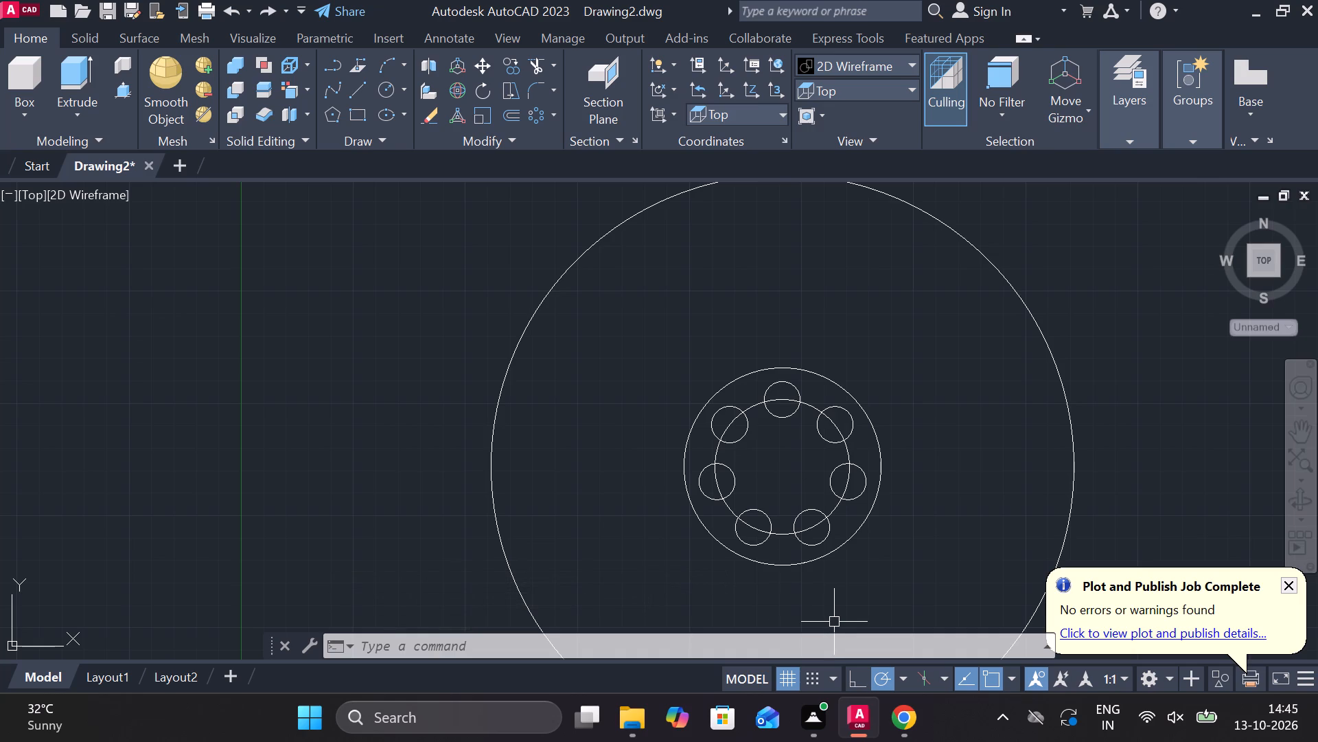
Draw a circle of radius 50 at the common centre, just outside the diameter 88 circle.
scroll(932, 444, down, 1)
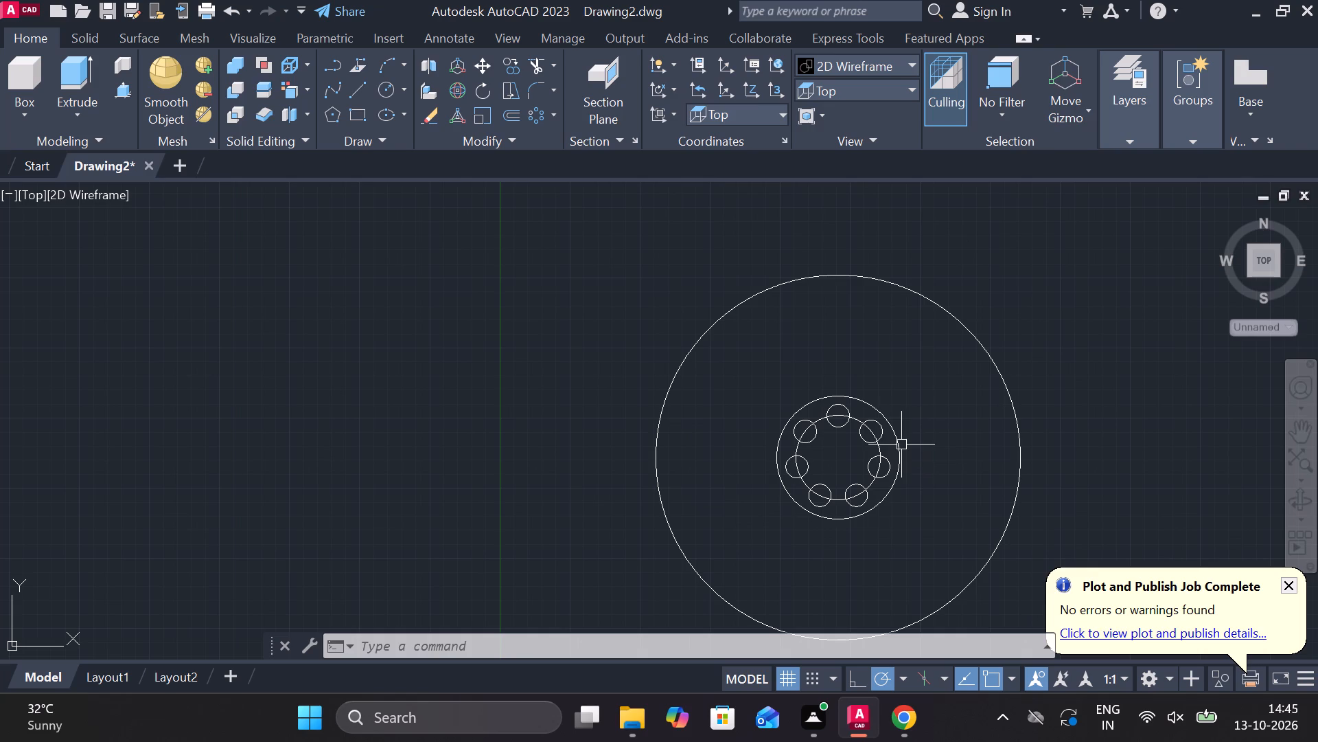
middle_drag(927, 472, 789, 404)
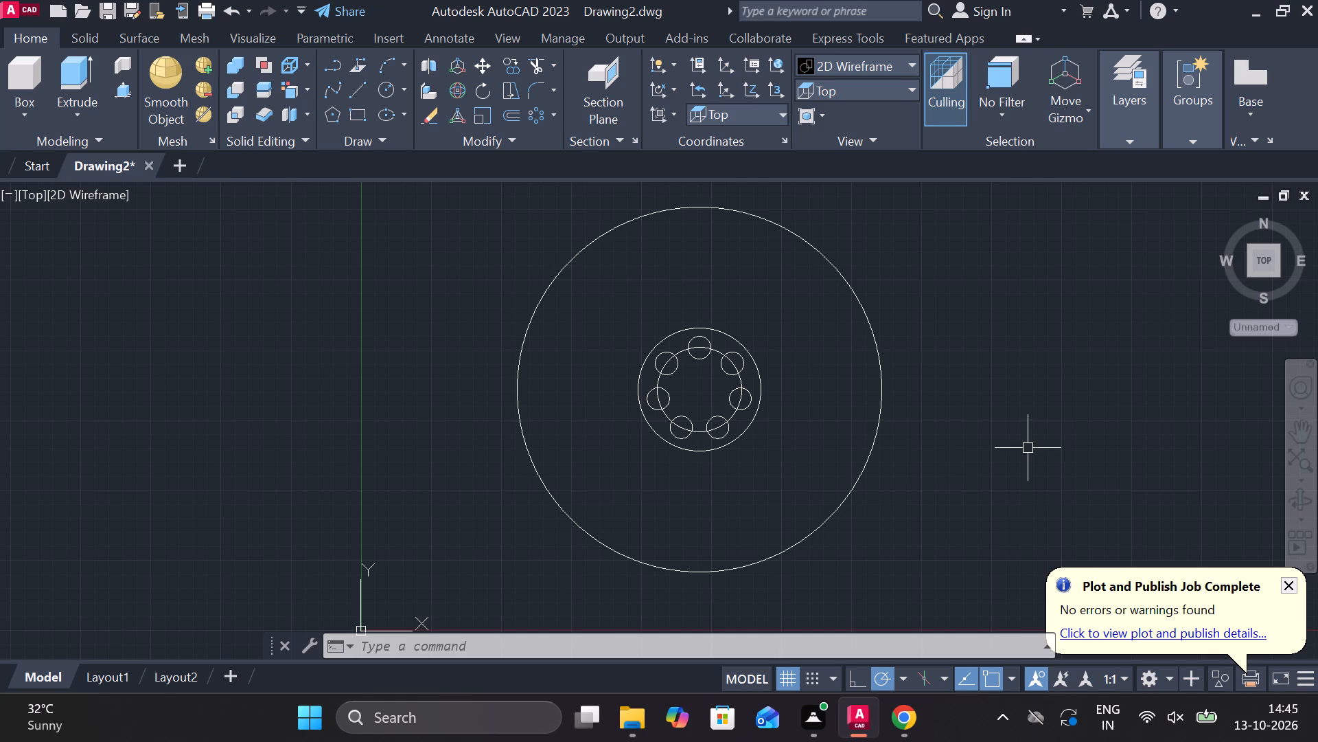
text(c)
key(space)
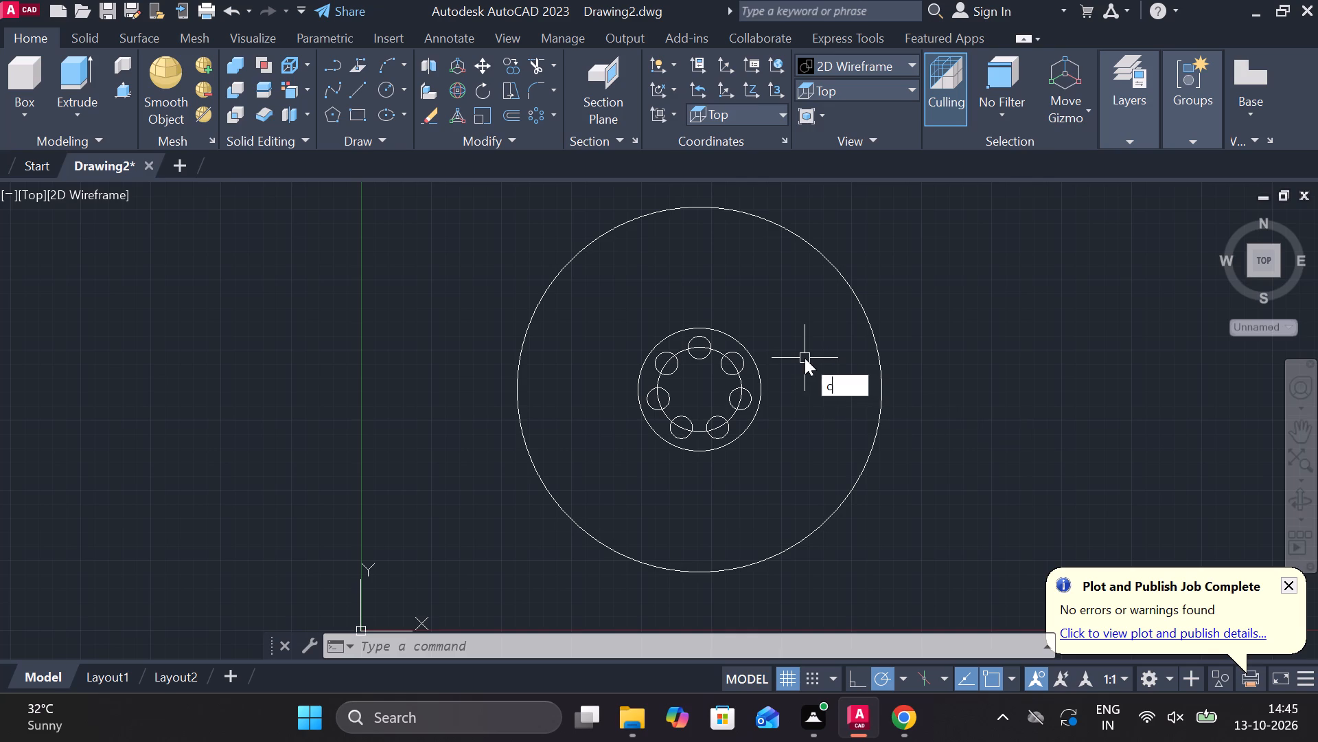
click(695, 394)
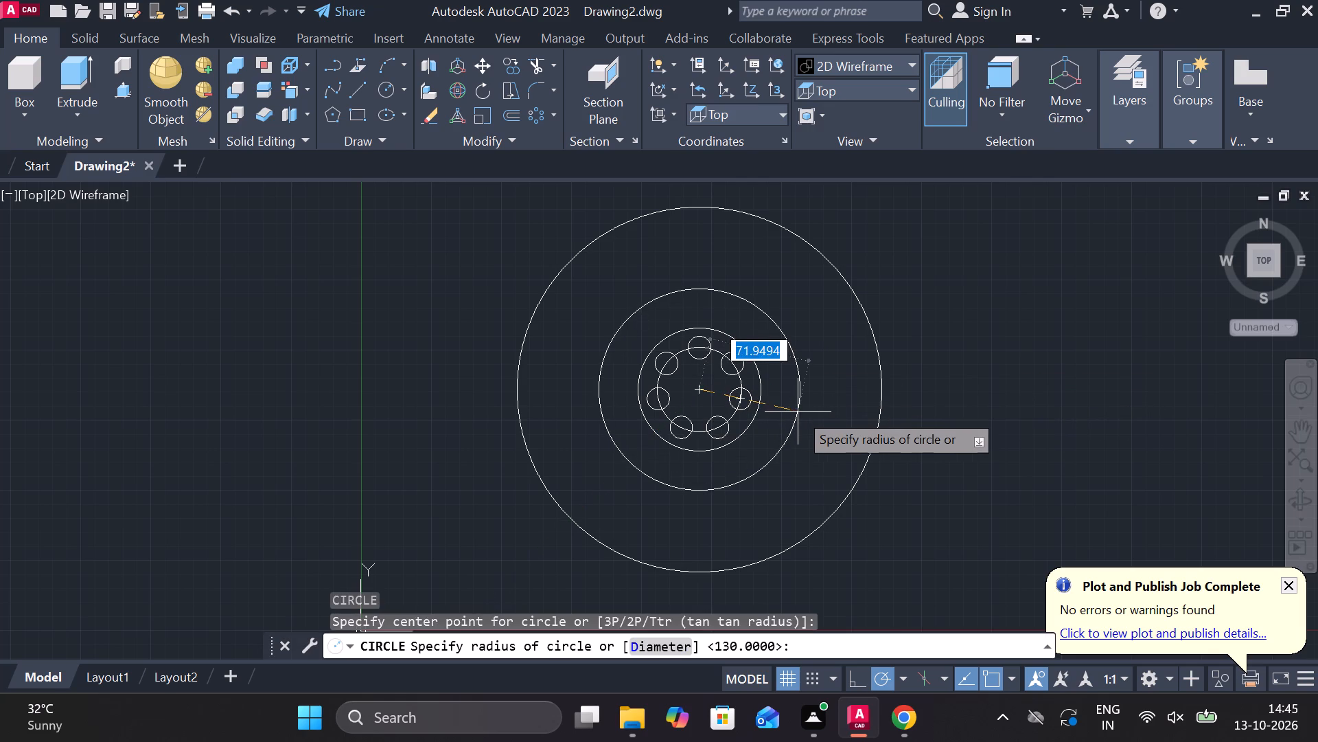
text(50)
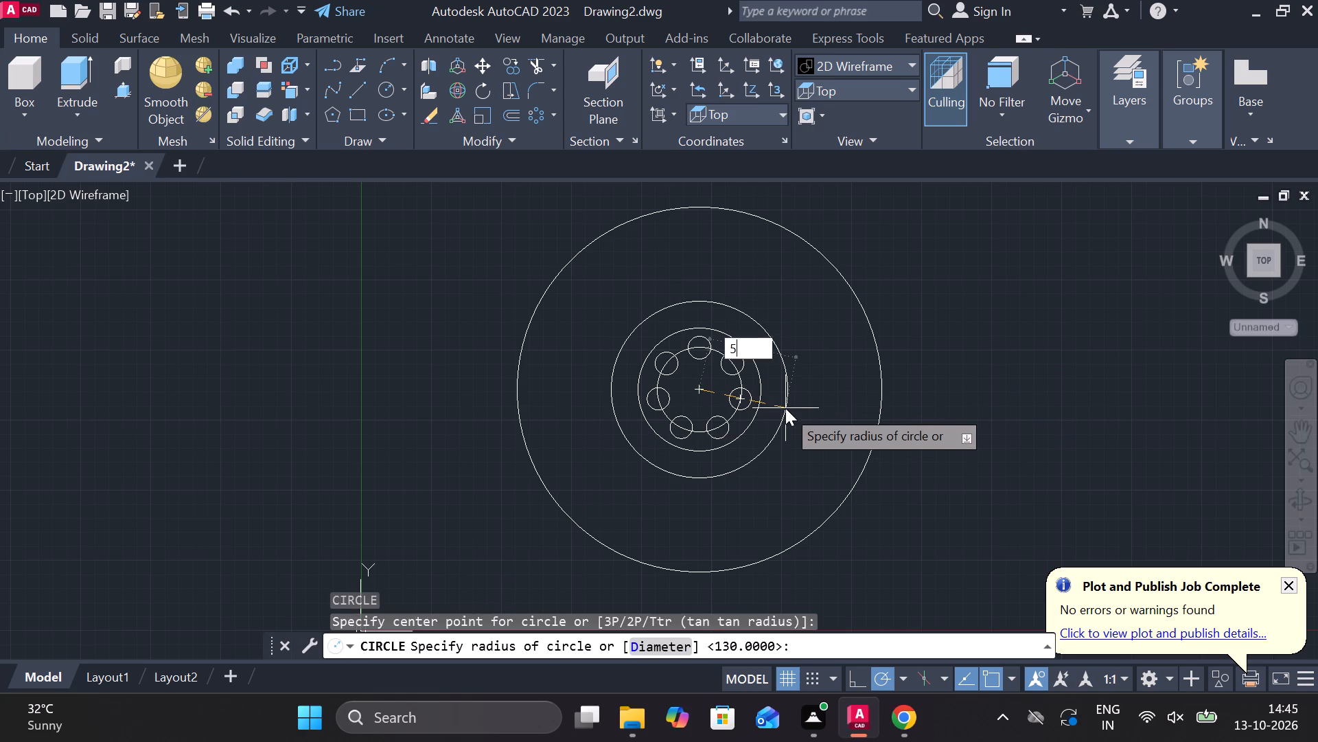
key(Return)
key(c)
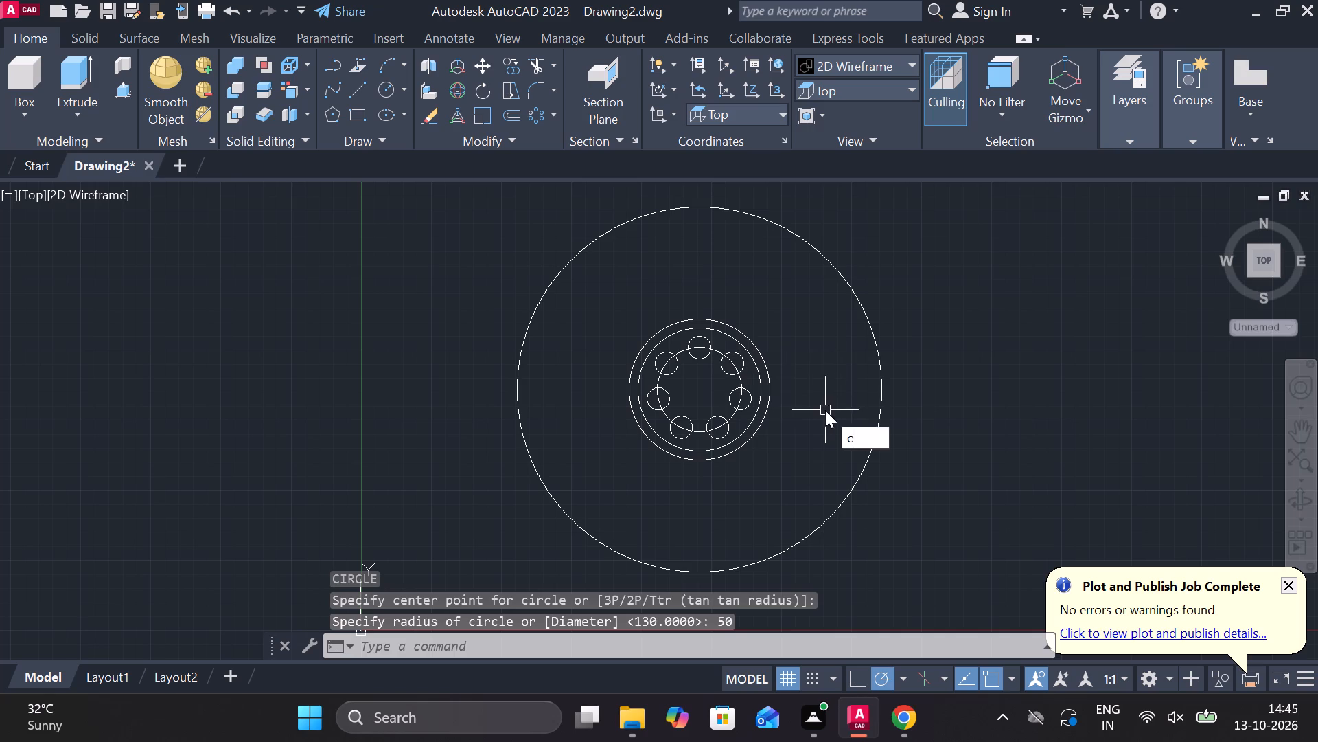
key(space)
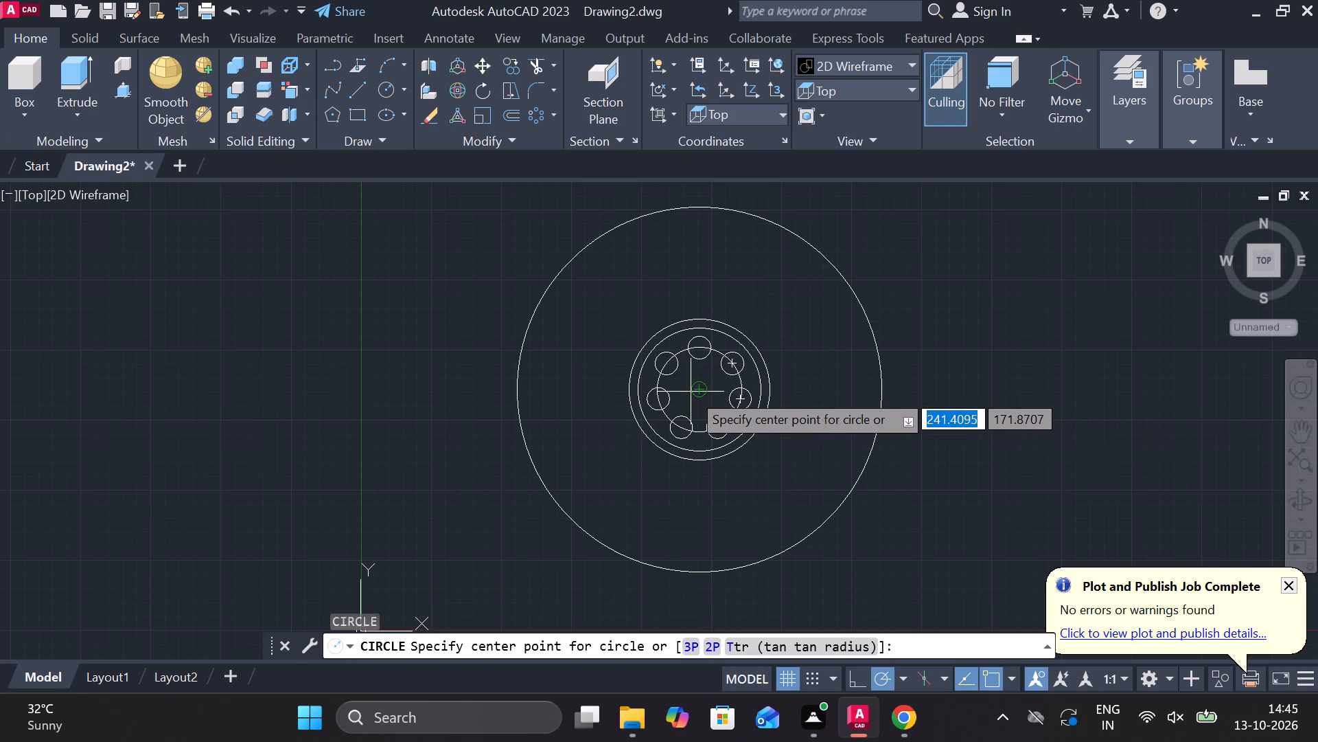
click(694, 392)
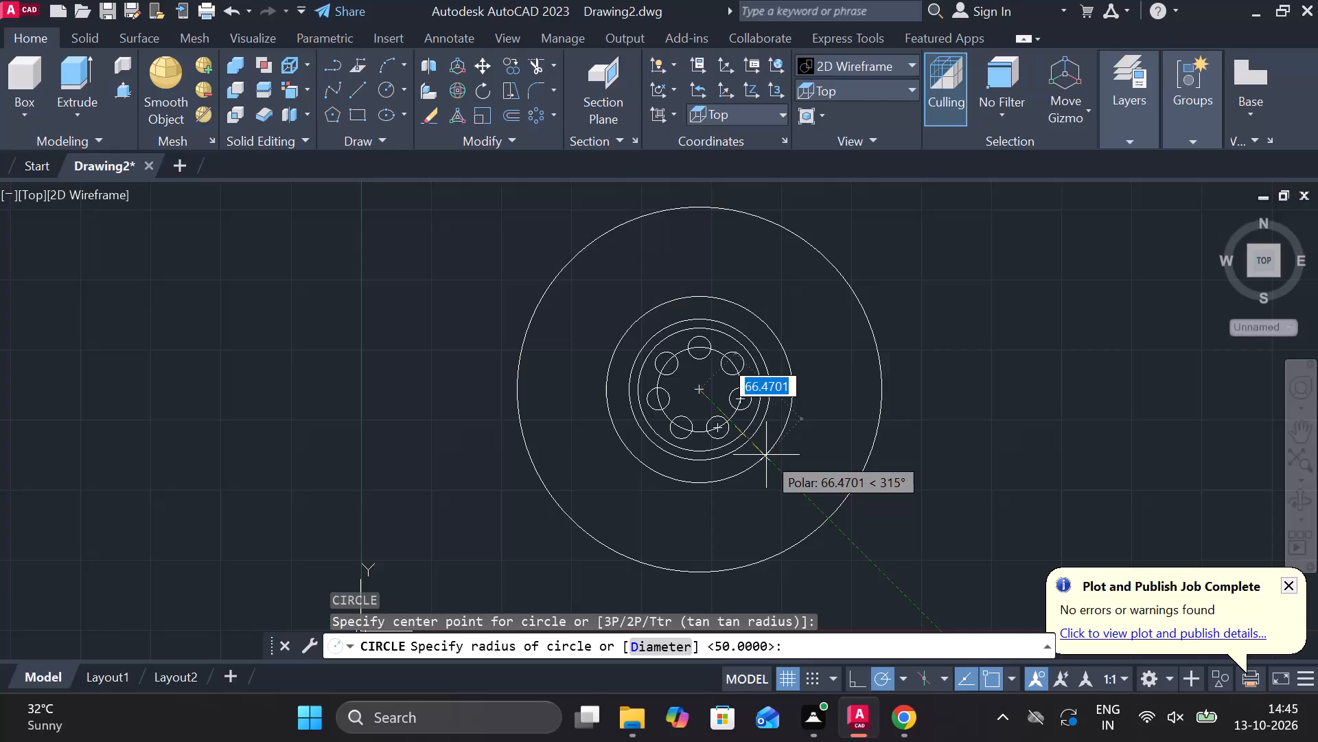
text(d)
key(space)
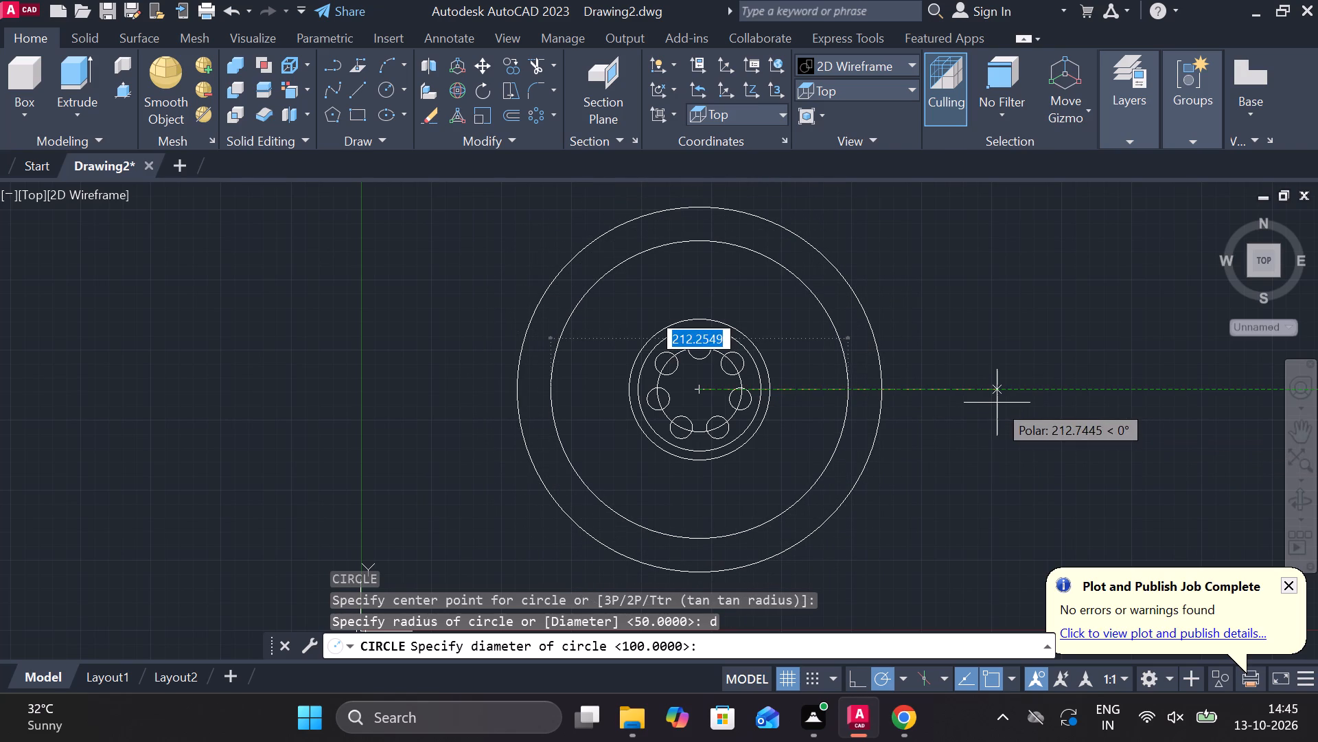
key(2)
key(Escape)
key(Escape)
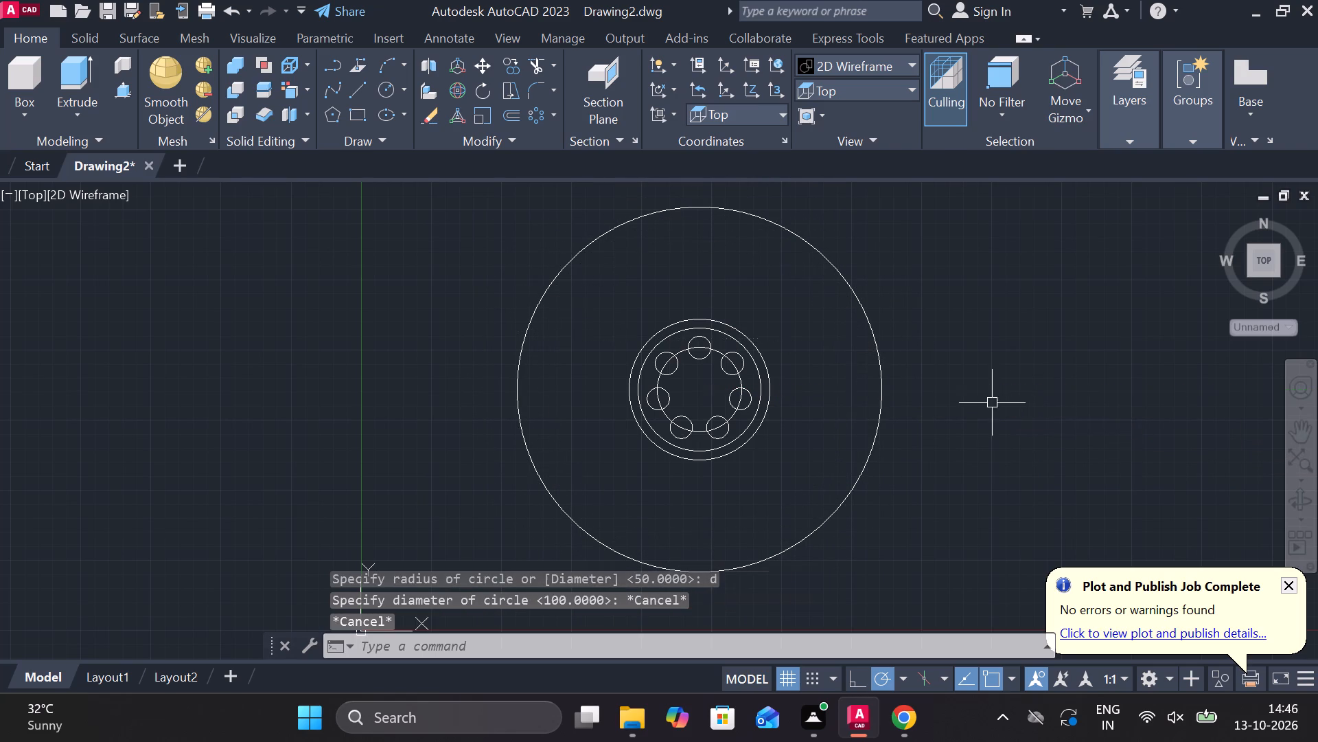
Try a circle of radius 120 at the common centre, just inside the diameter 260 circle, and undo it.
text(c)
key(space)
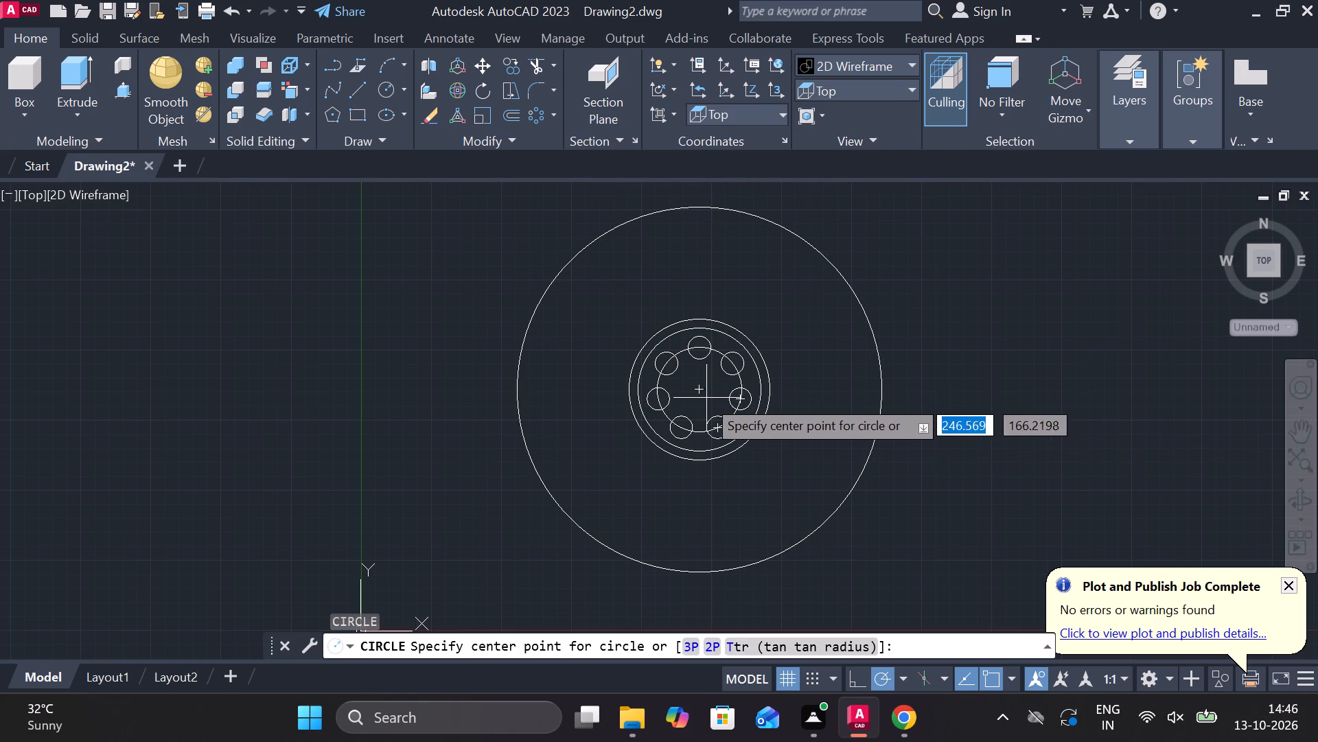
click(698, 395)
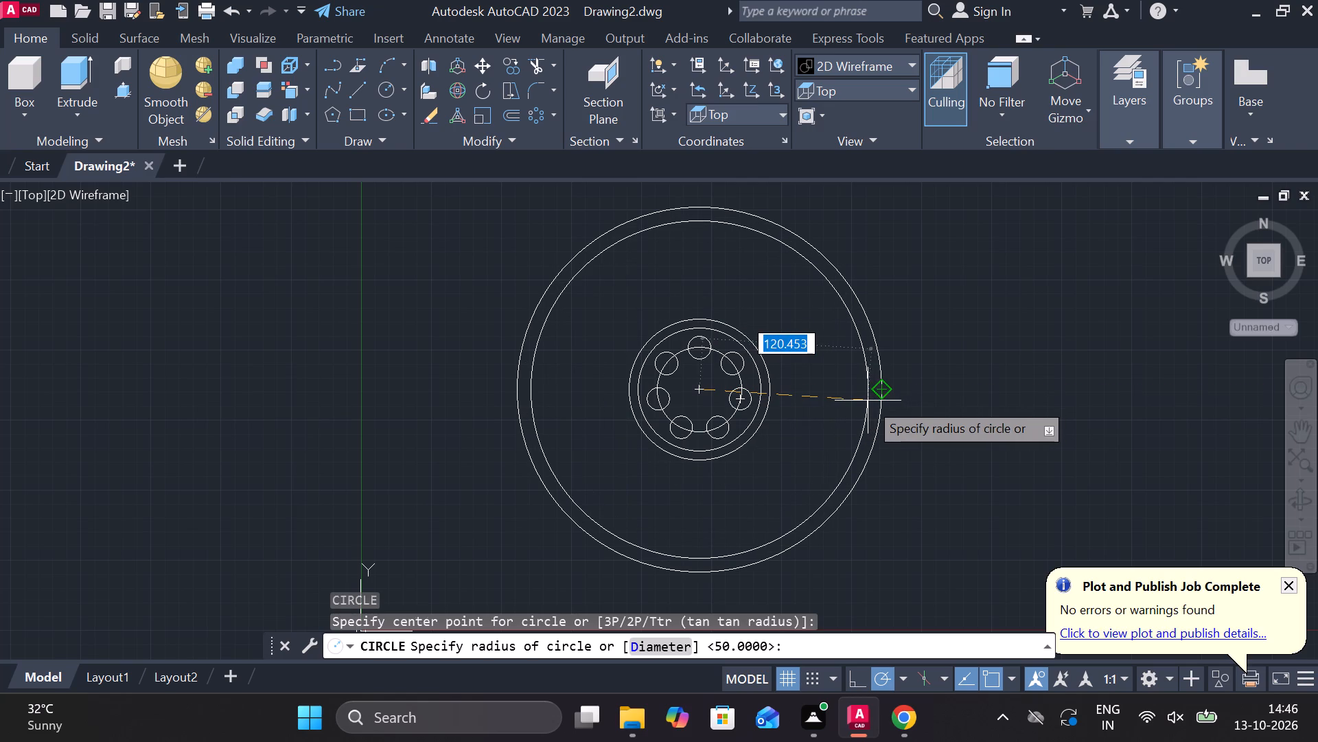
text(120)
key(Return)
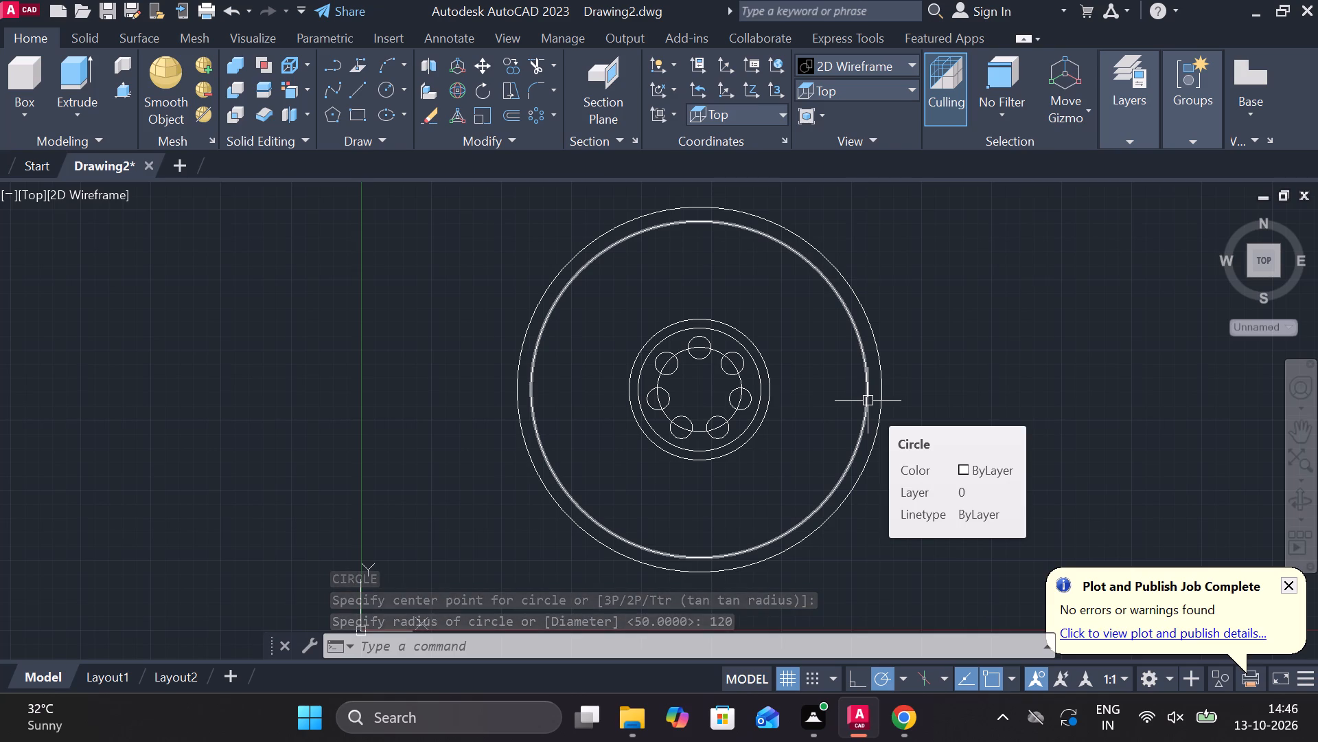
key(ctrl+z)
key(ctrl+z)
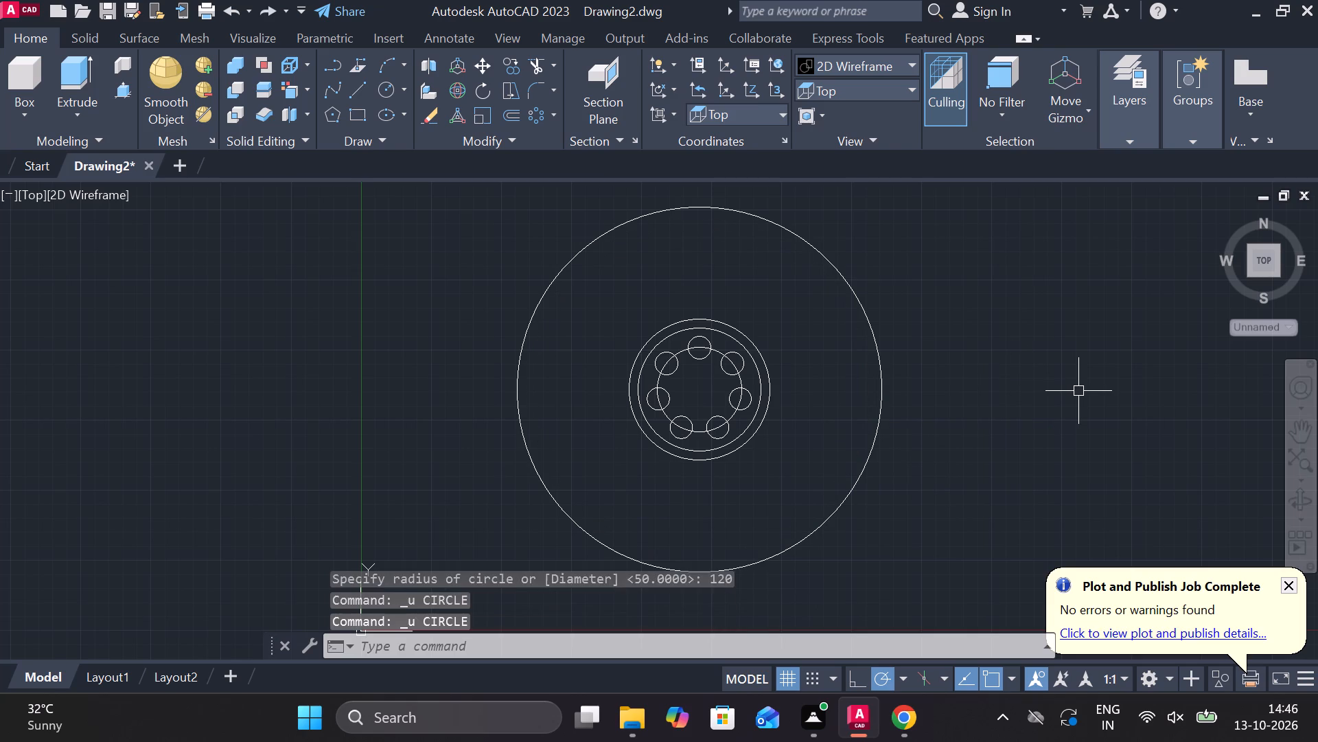
Undo the radius 50 and diameter 260 circles, keeping the diameter 88 circle and everything inside it.
key(ctrl+z)
key(ctrl+z)
key(ctrl+z)
key(ctrl+z)
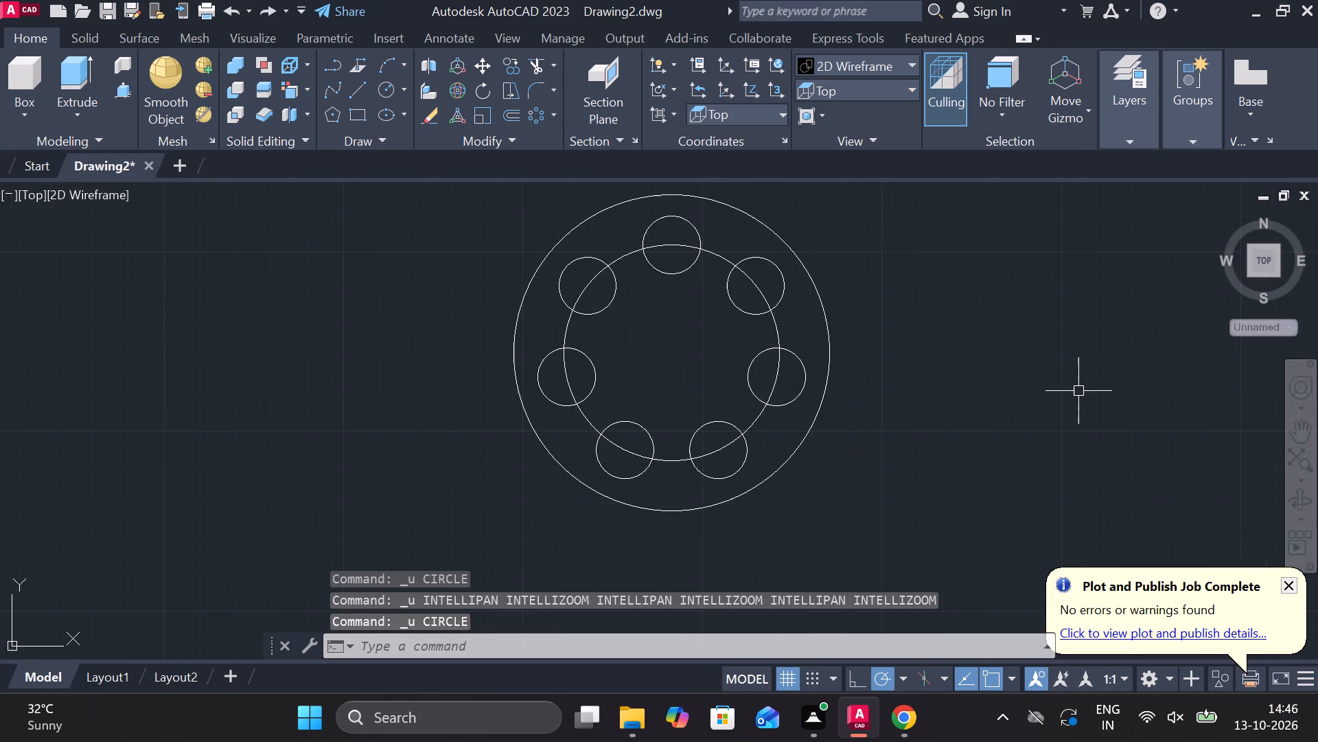
Check the diameter of the circle surrounding the seven patterned circles with a diameter dimension, without placing it.
scroll(958, 378, down, 3)
scroll(937, 368, up, 2)
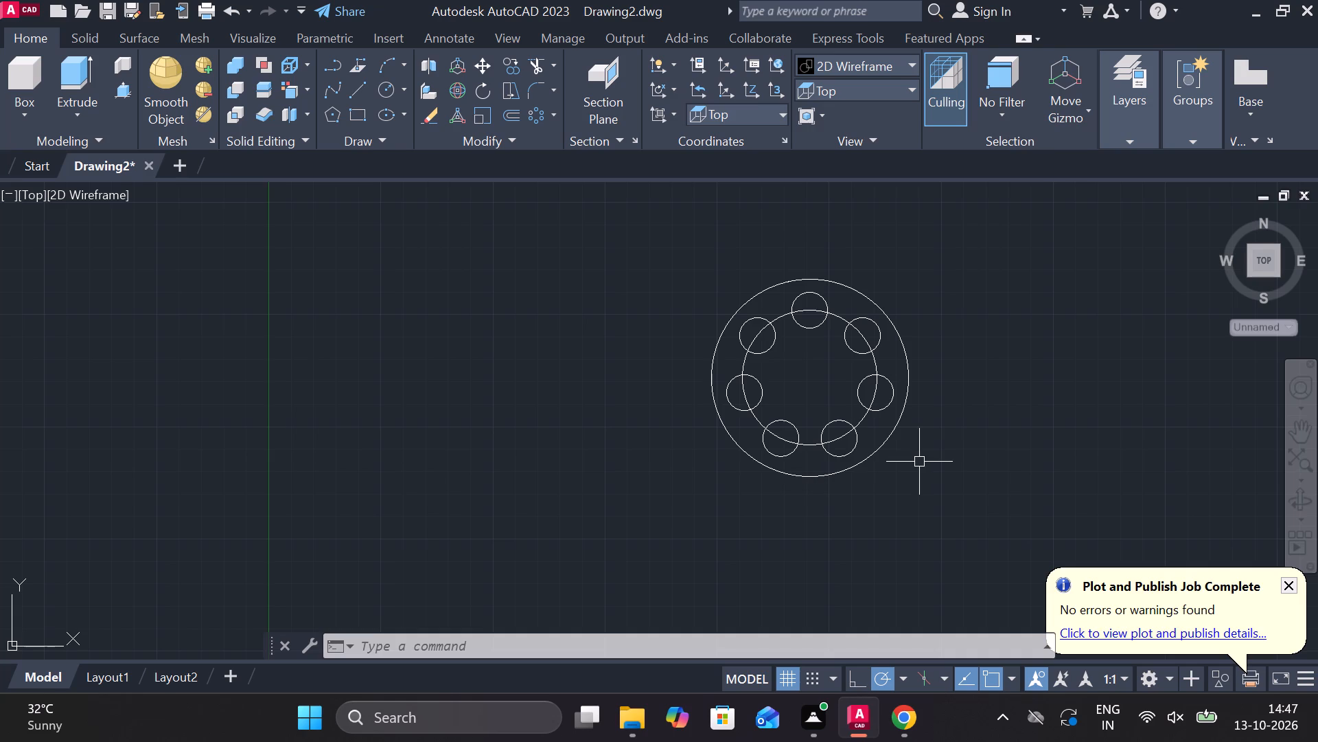
middle_drag(1019, 423, 915, 436)
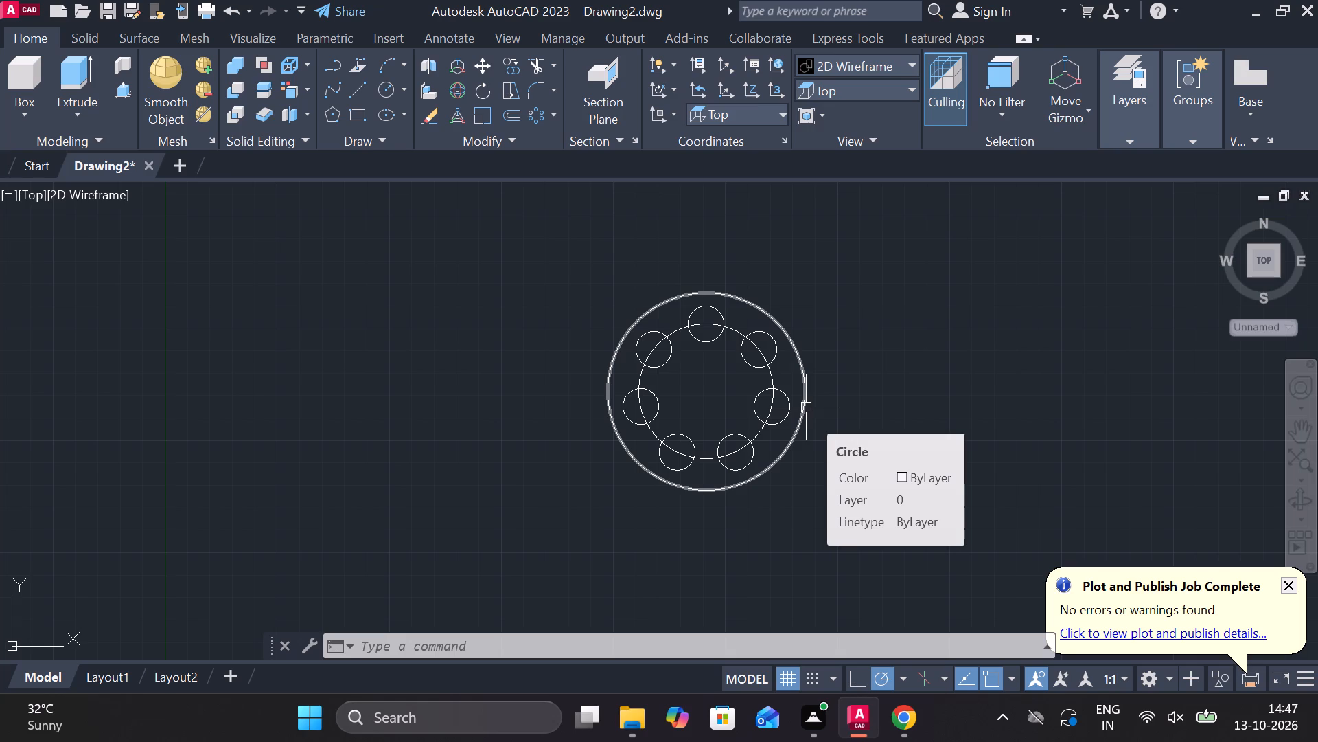
scroll(792, 372, up, 2)
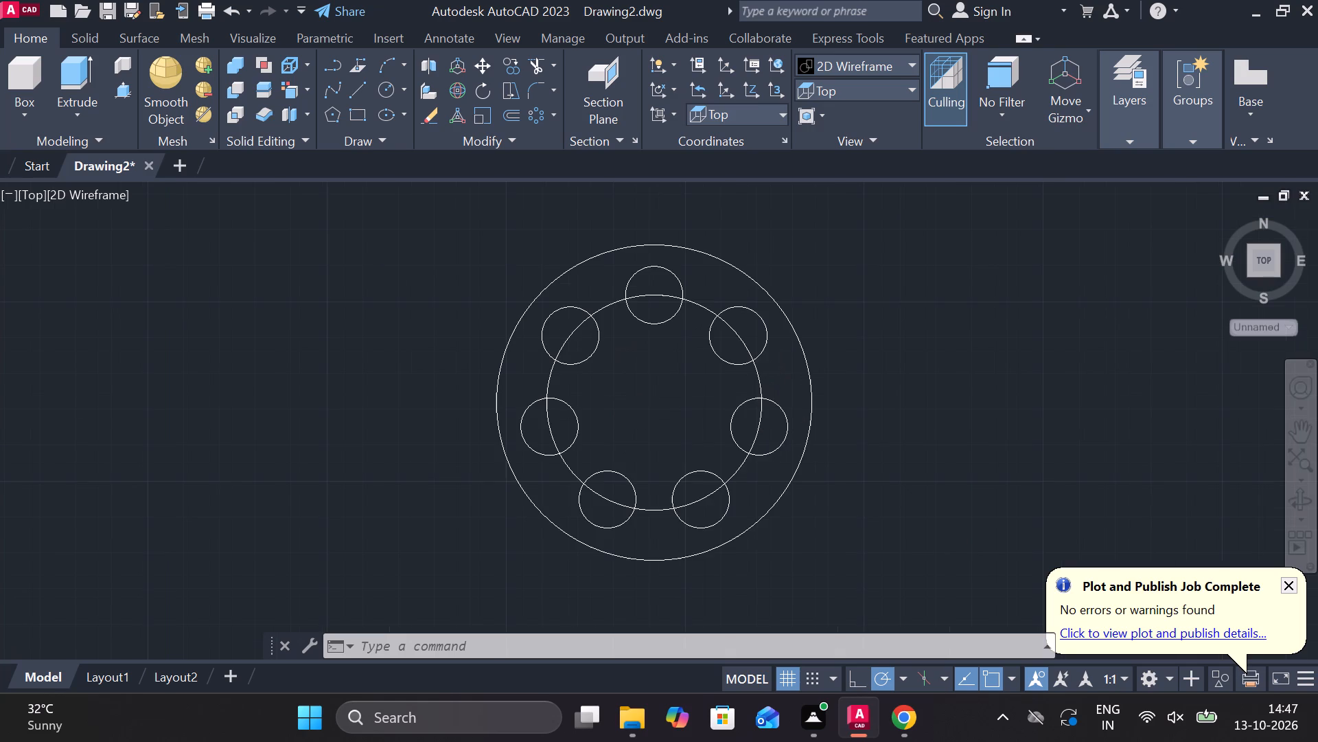
scroll(806, 382, down, 2)
scroll(822, 392, up, 1)
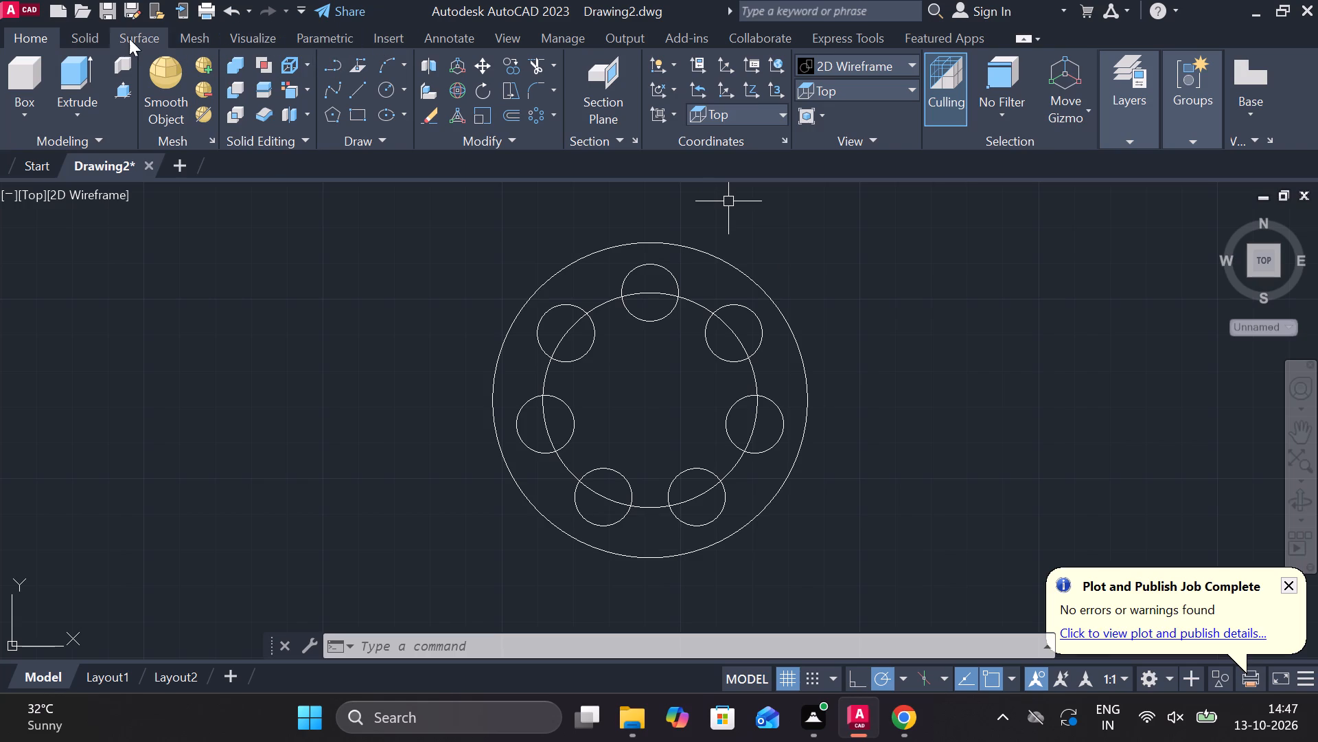
click(437, 41)
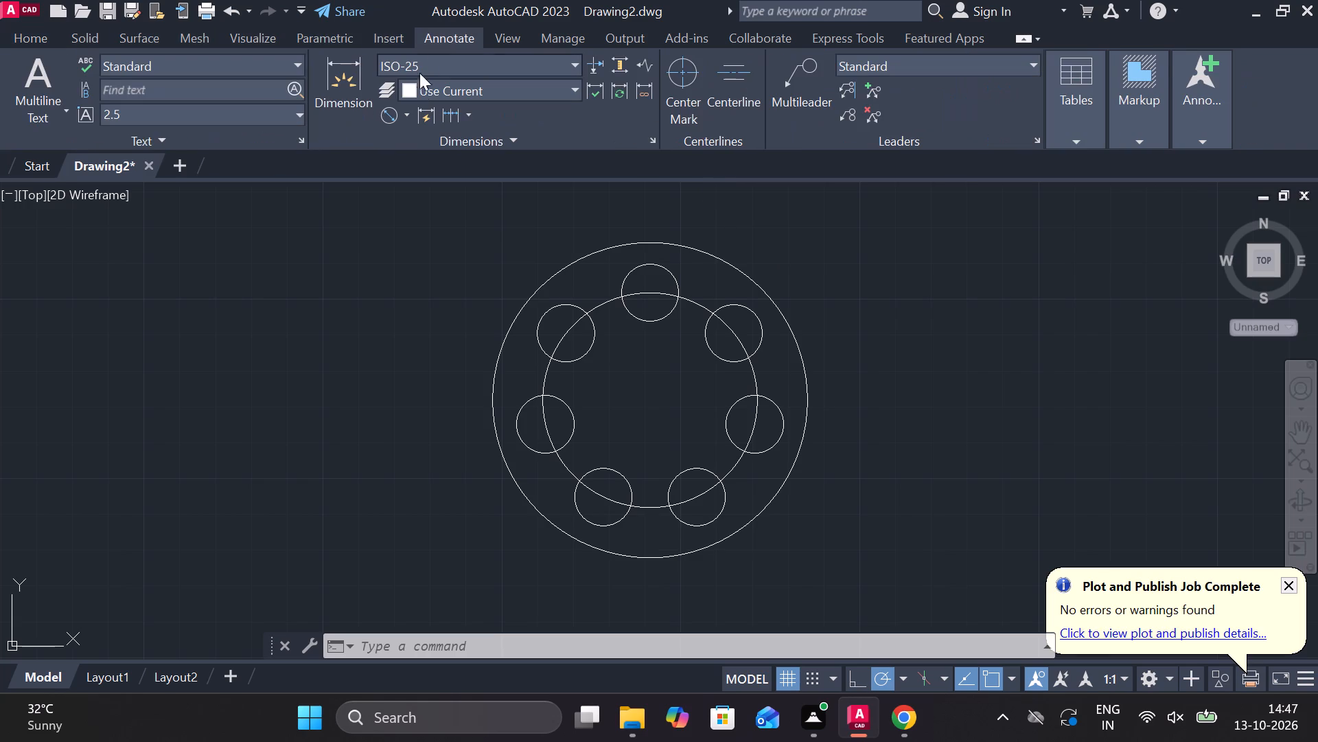
click(388, 111)
click(812, 388)
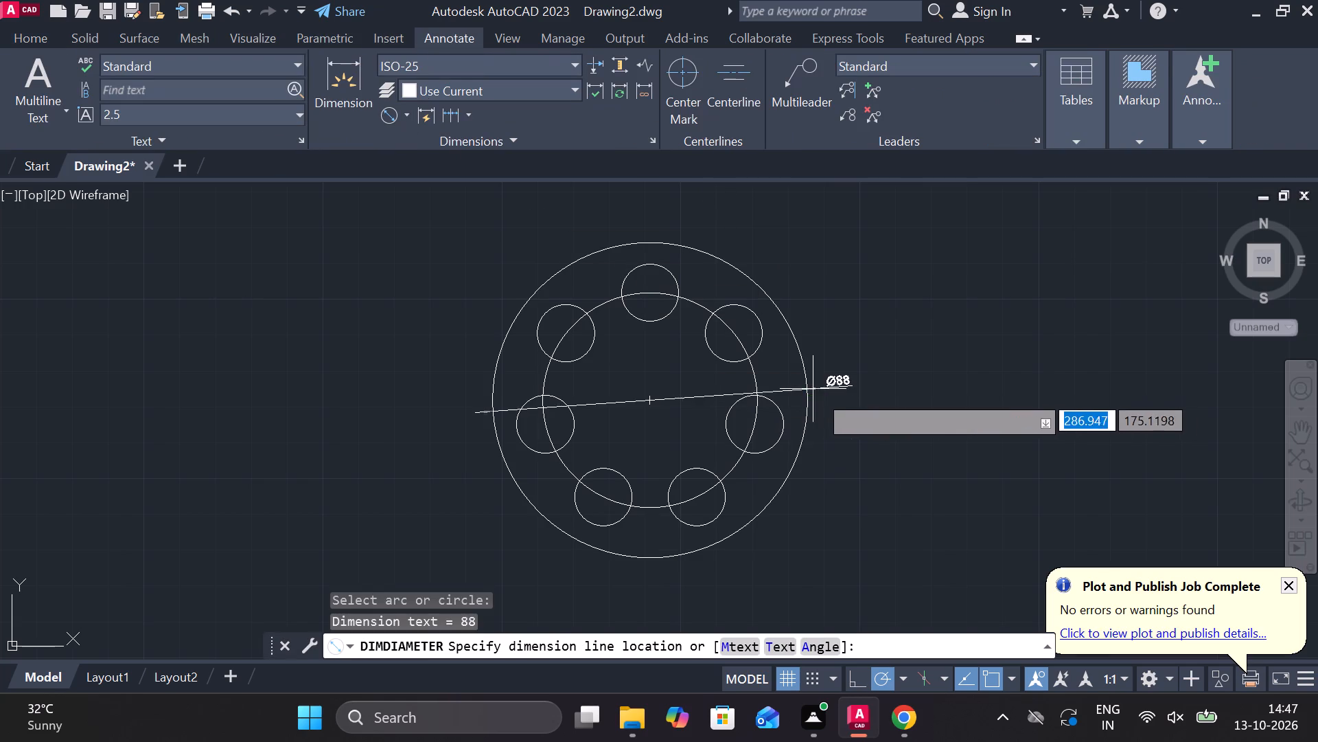
key(Escape)
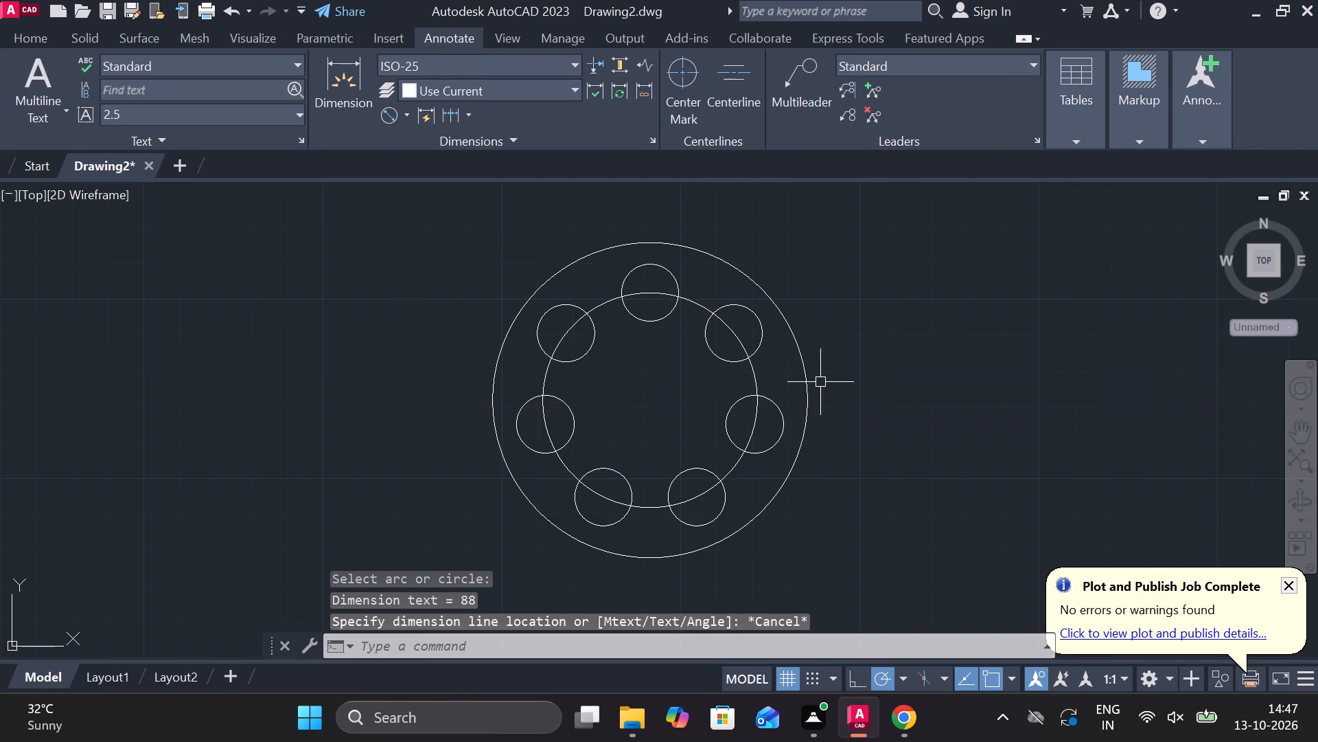
key(Escape)
Draw a circle of diameter 200 at the common centre, around the diameter 88 circle.
text(c)
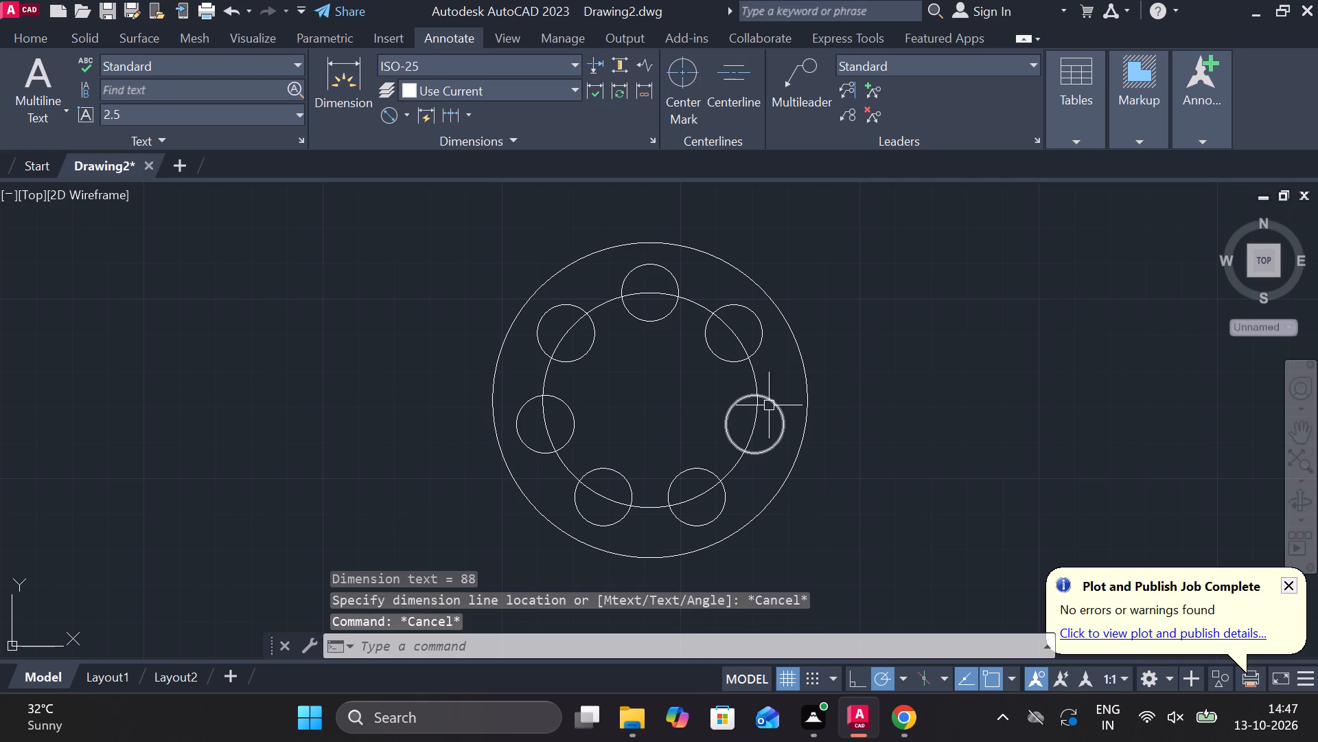
key(space)
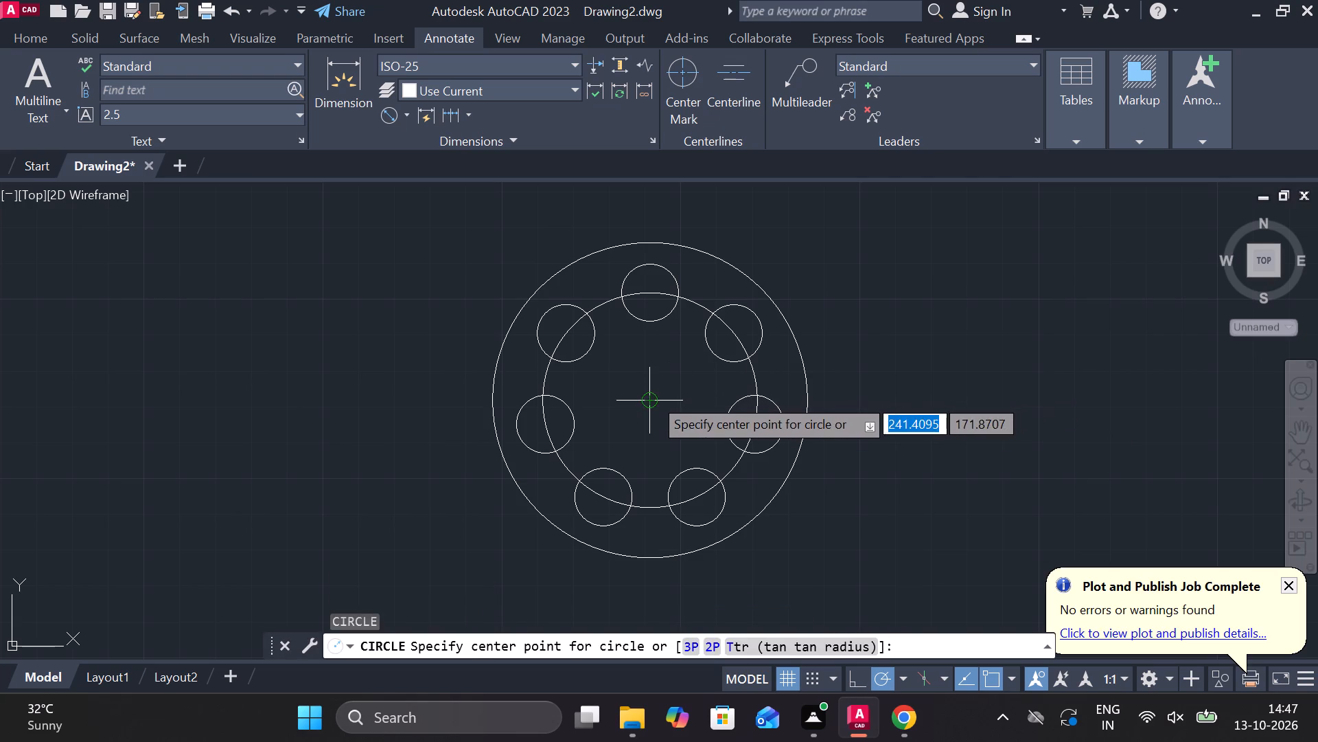
click(652, 396)
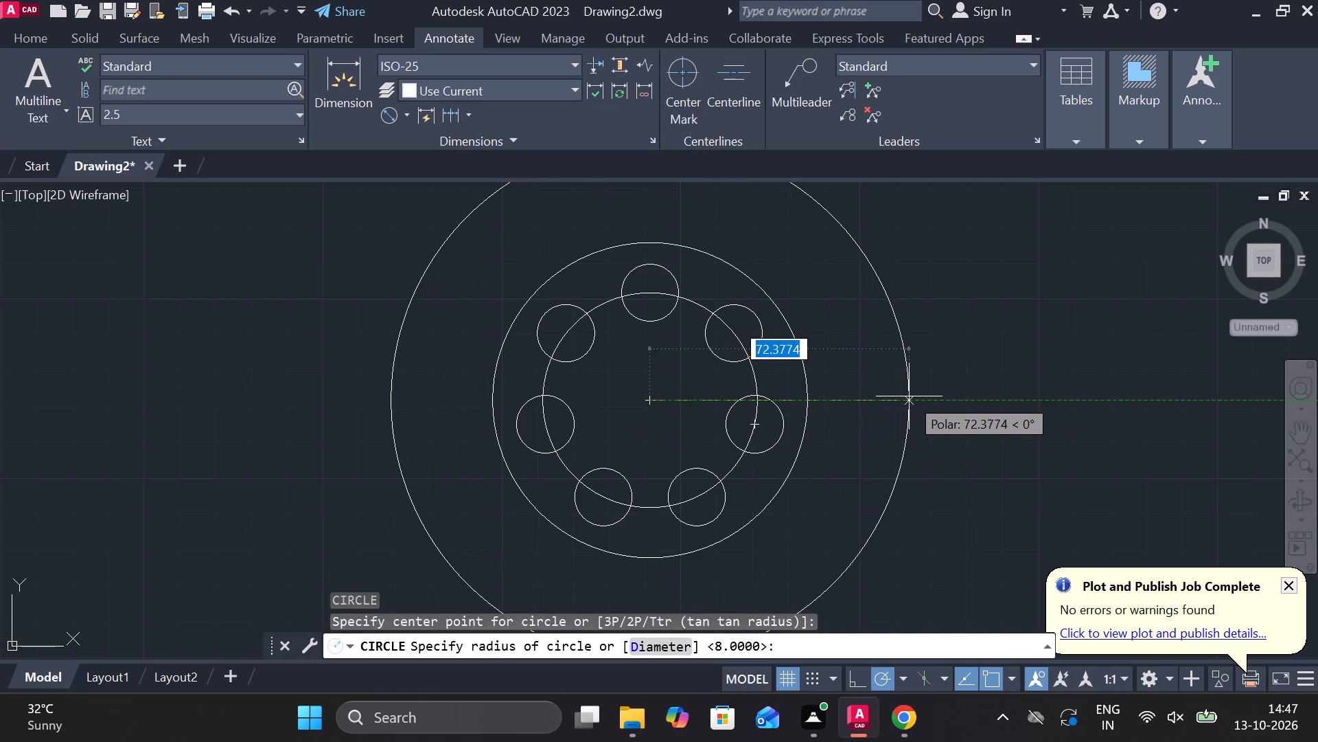
text(d)
key(space)
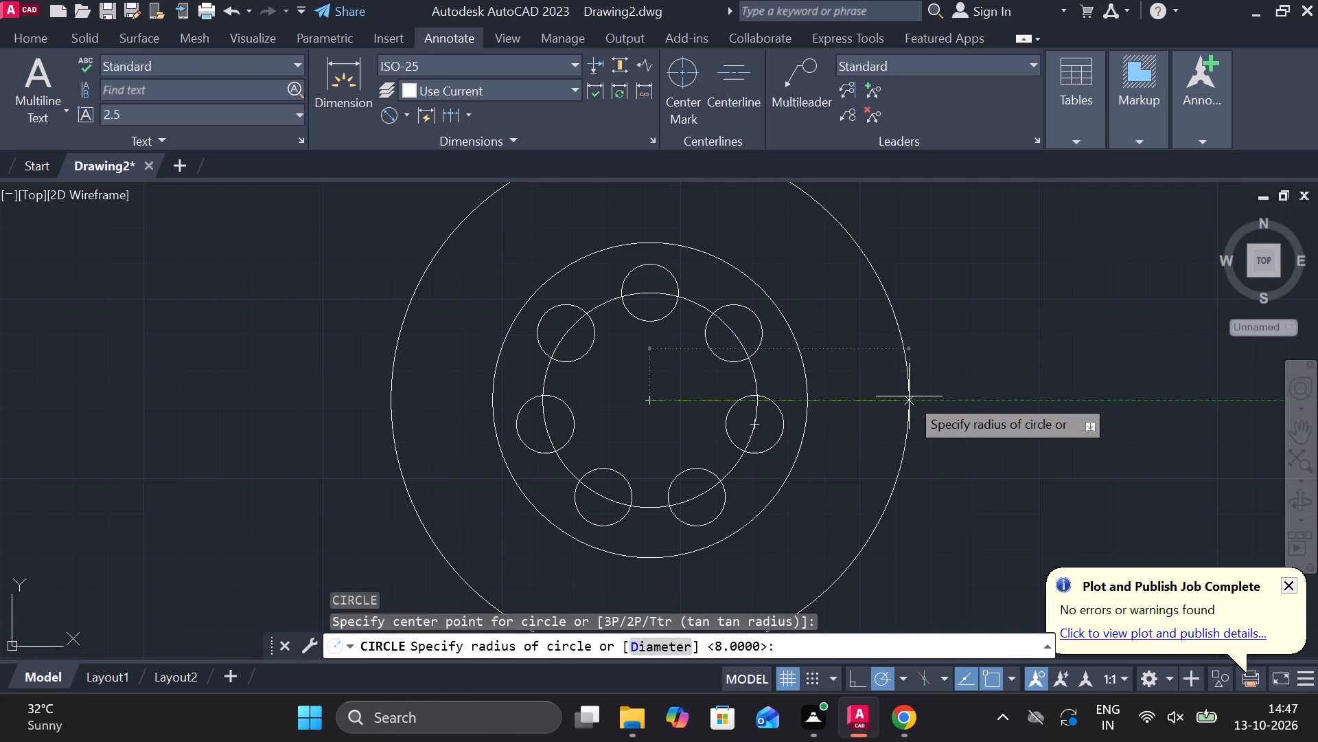
text(200)
key(Return)
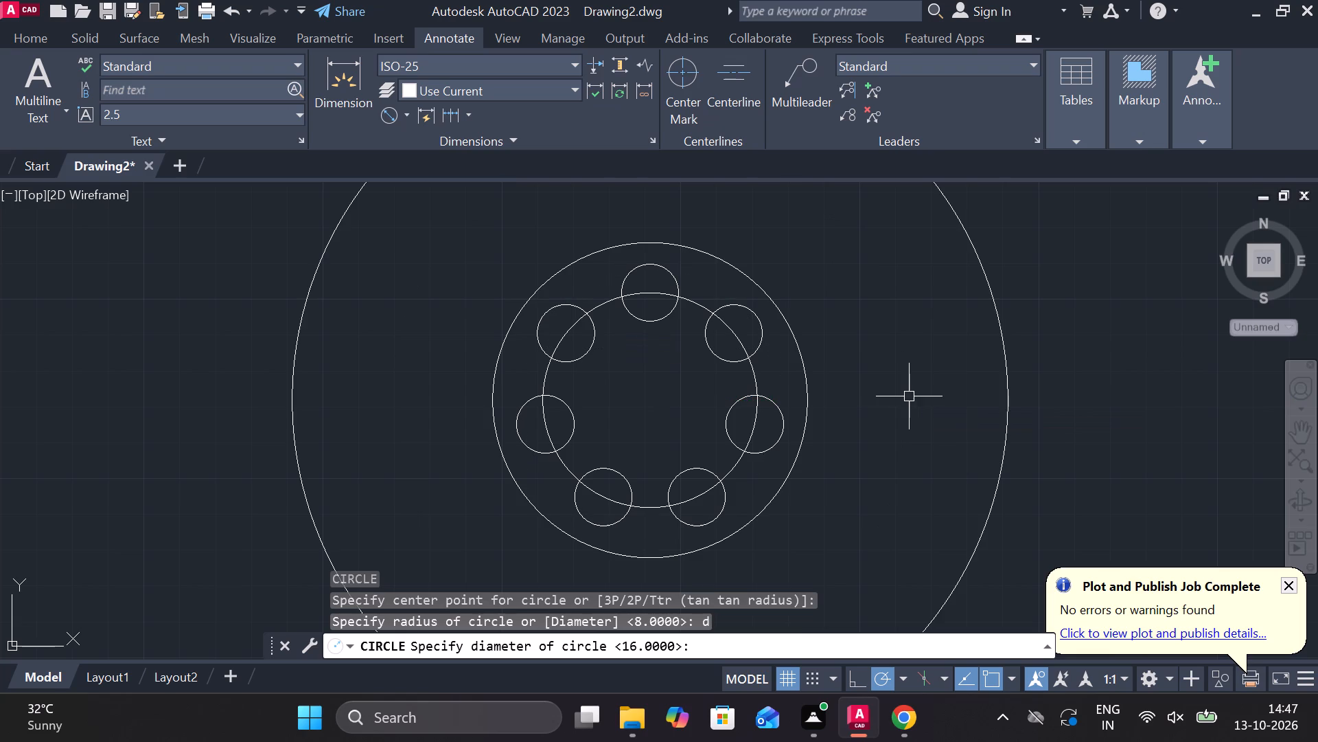
Draw a circle of radius 80 at the common centre, inside the diameter 200 circle.
scroll(909, 396, down, 1)
middle_drag(890, 397, 778, 407)
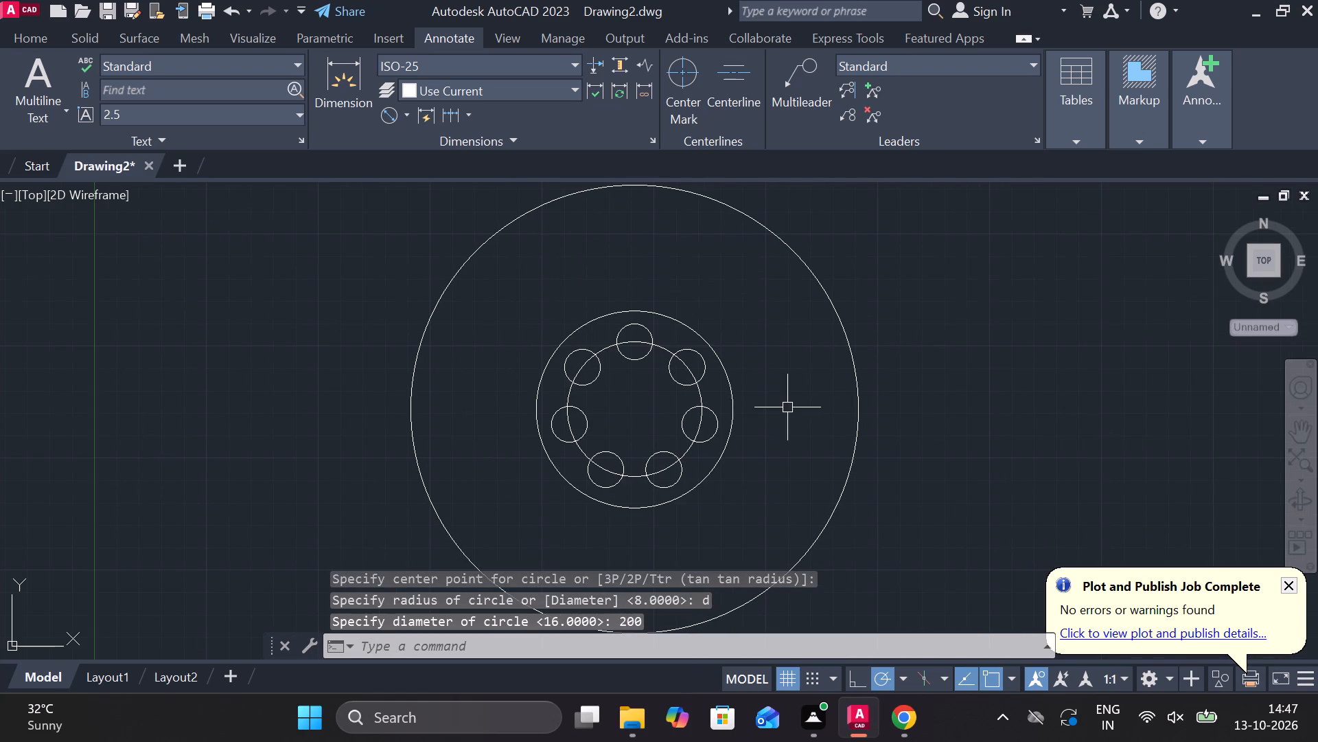
text(c)
key(space)
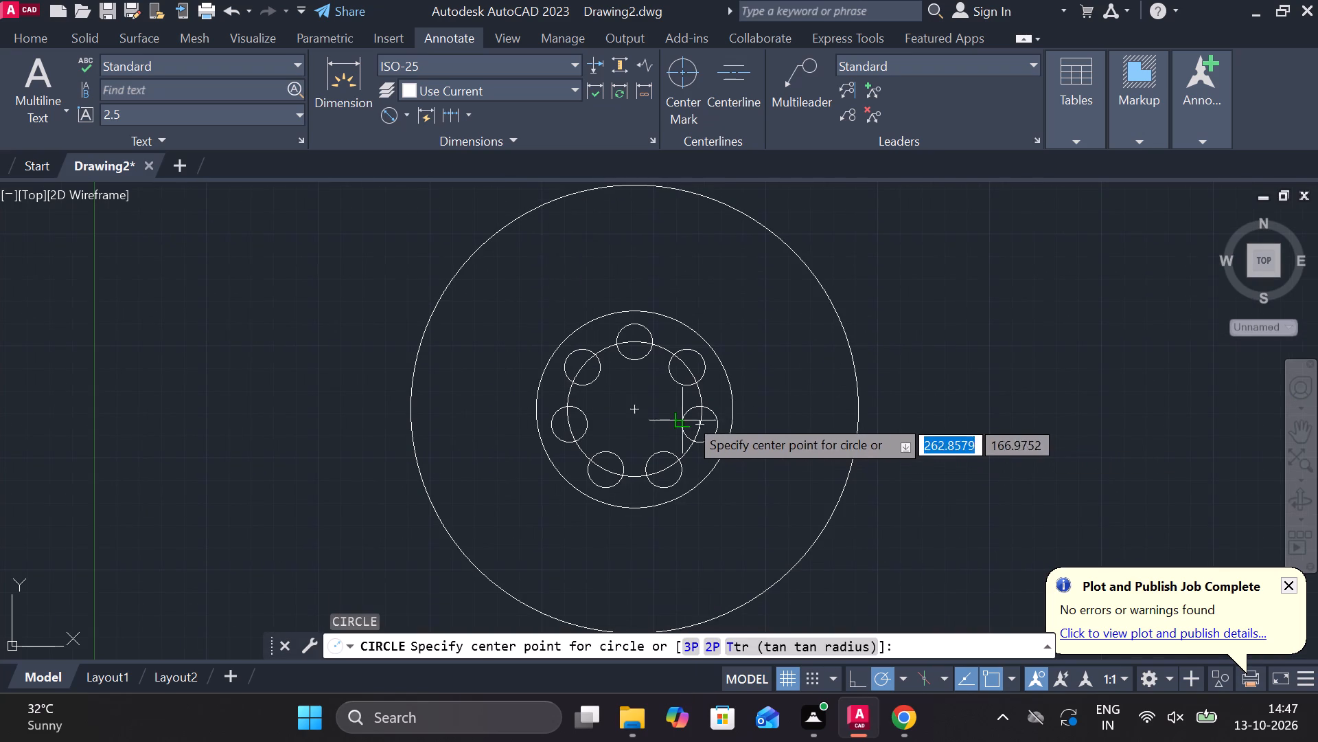
click(648, 407)
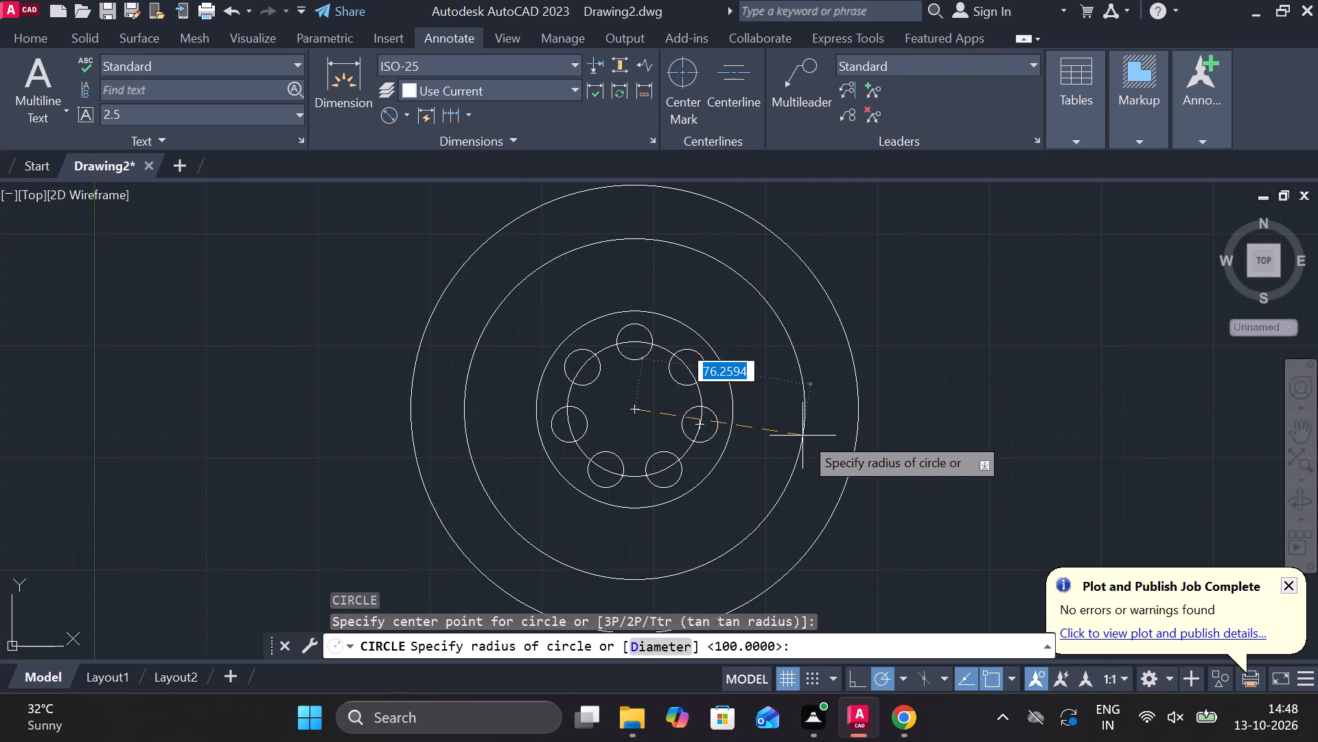
text(80)
key(Return)
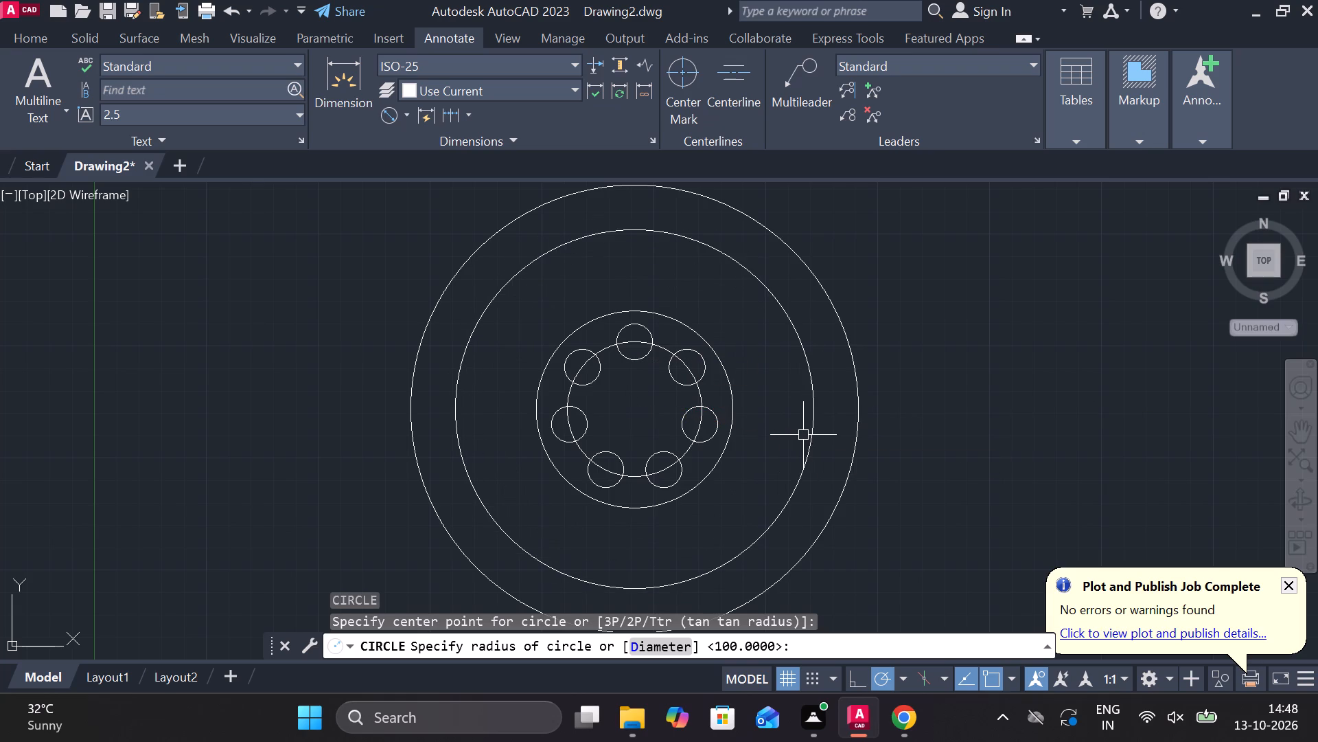
Draw a circle of radius 50 at the common centre, just outside the diameter 88 circle.
text(c)
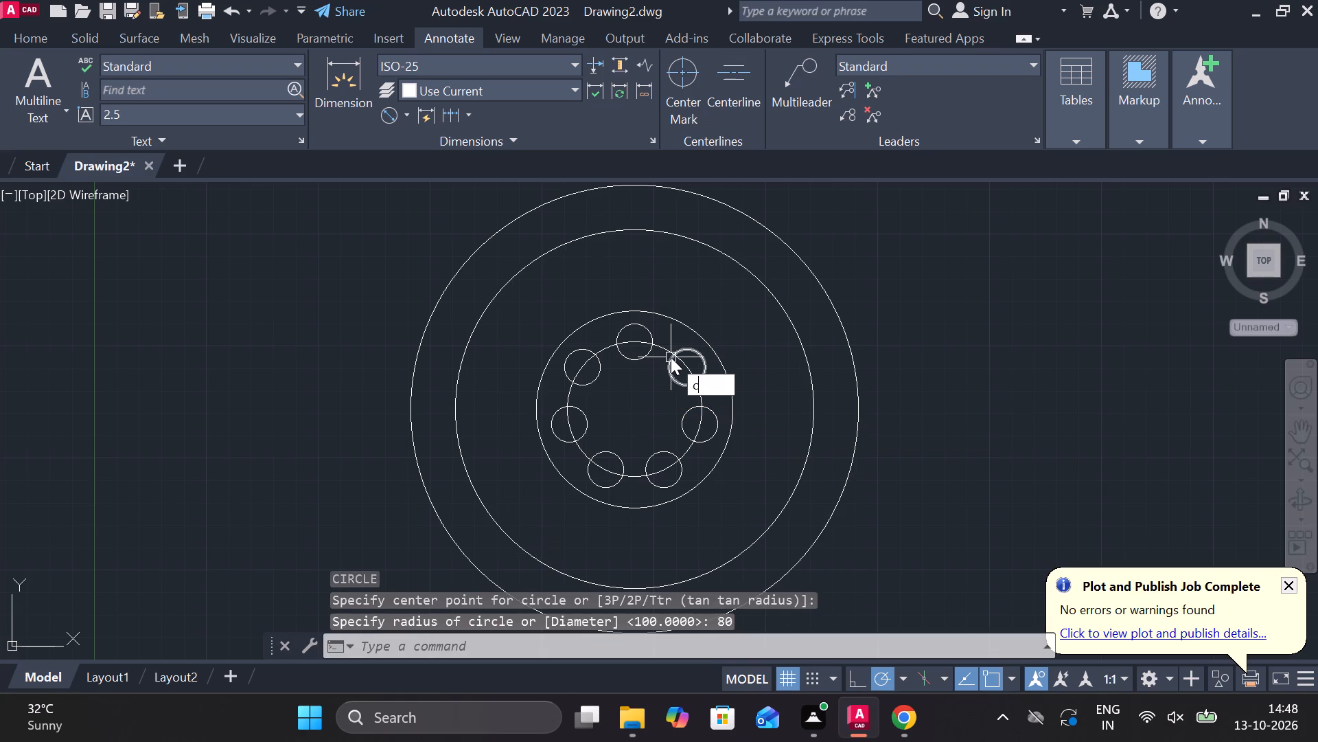
key(space)
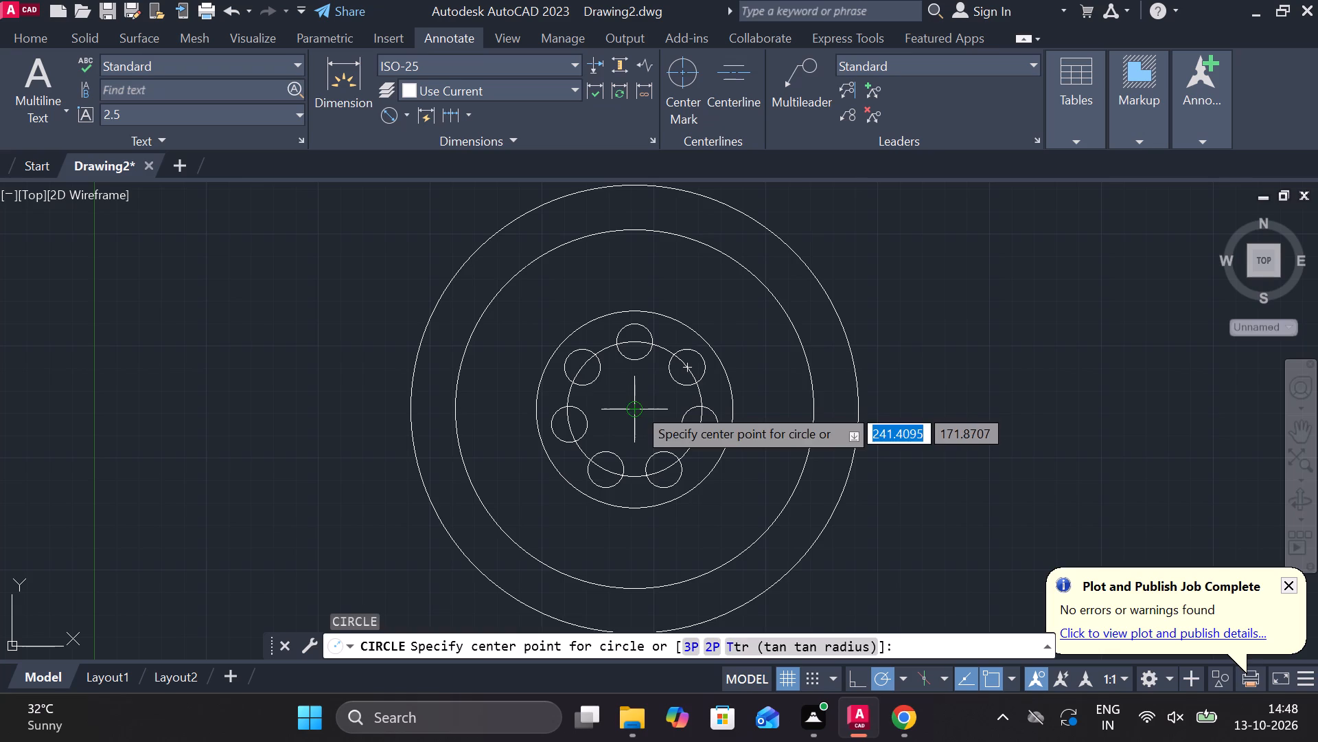
click(636, 406)
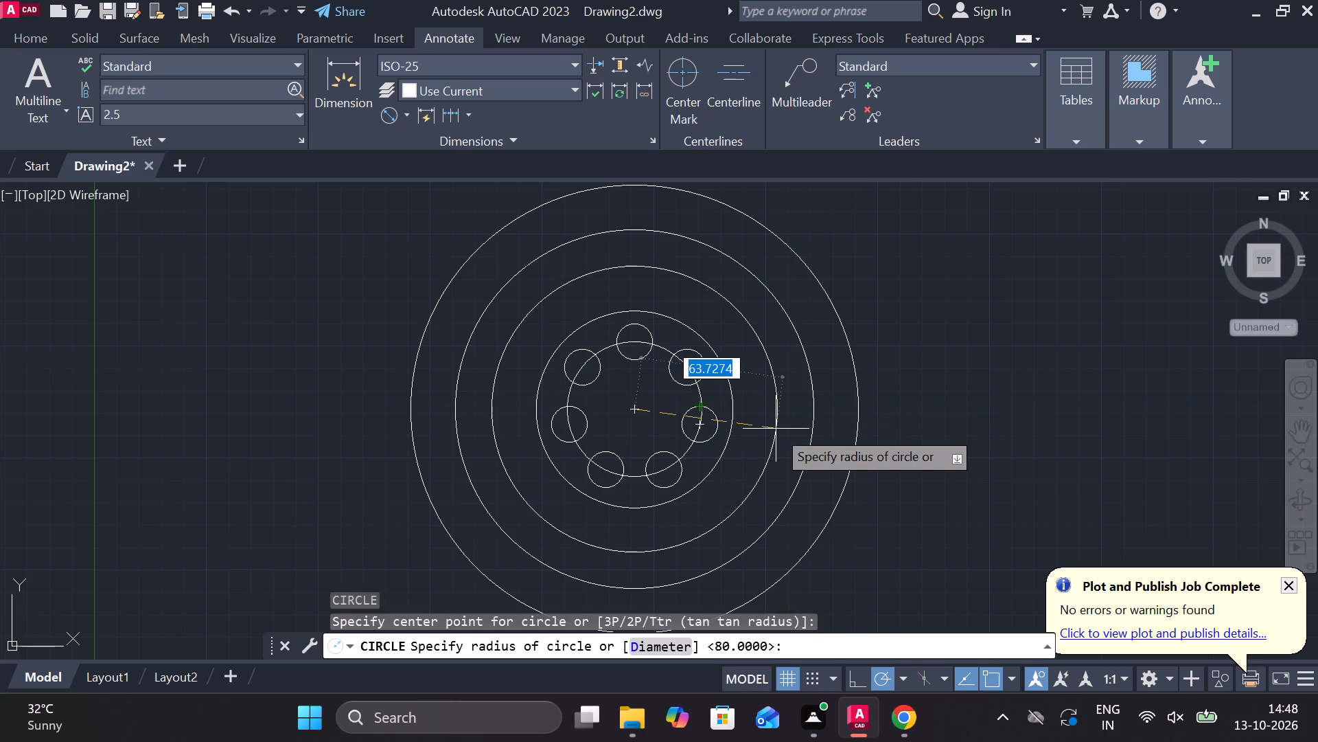
text(50)
key(Return)
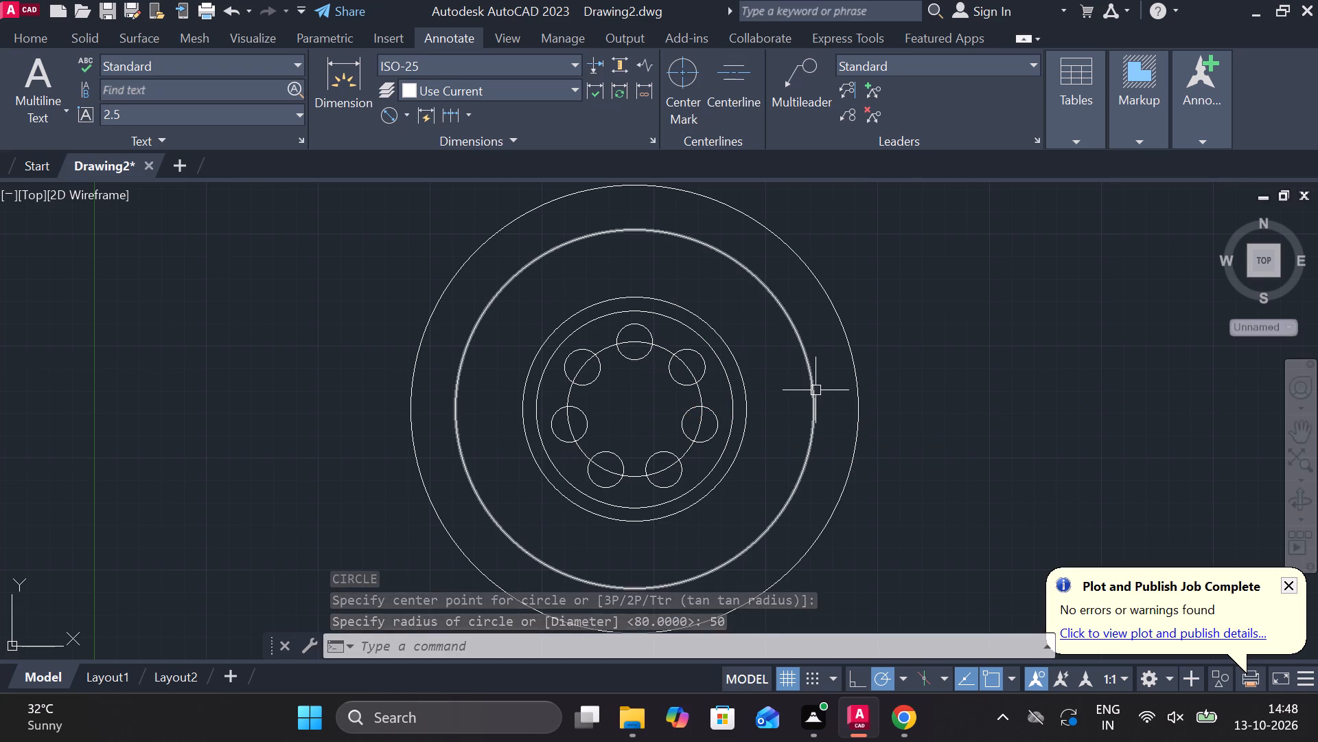
Draw a horizontal line from the common centre leftward past the diameter 200 circle.
key(l)
key(Return)
click(639, 410)
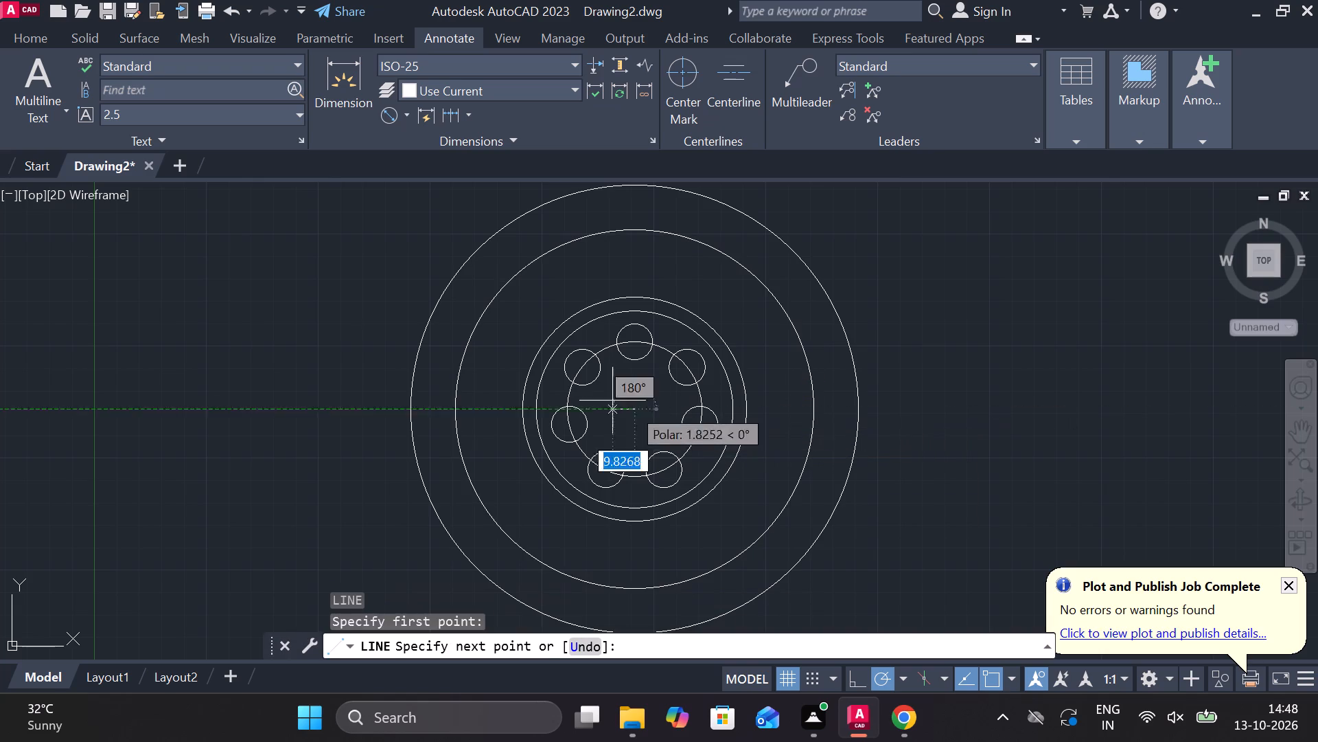
click(246, 411)
key(grave)
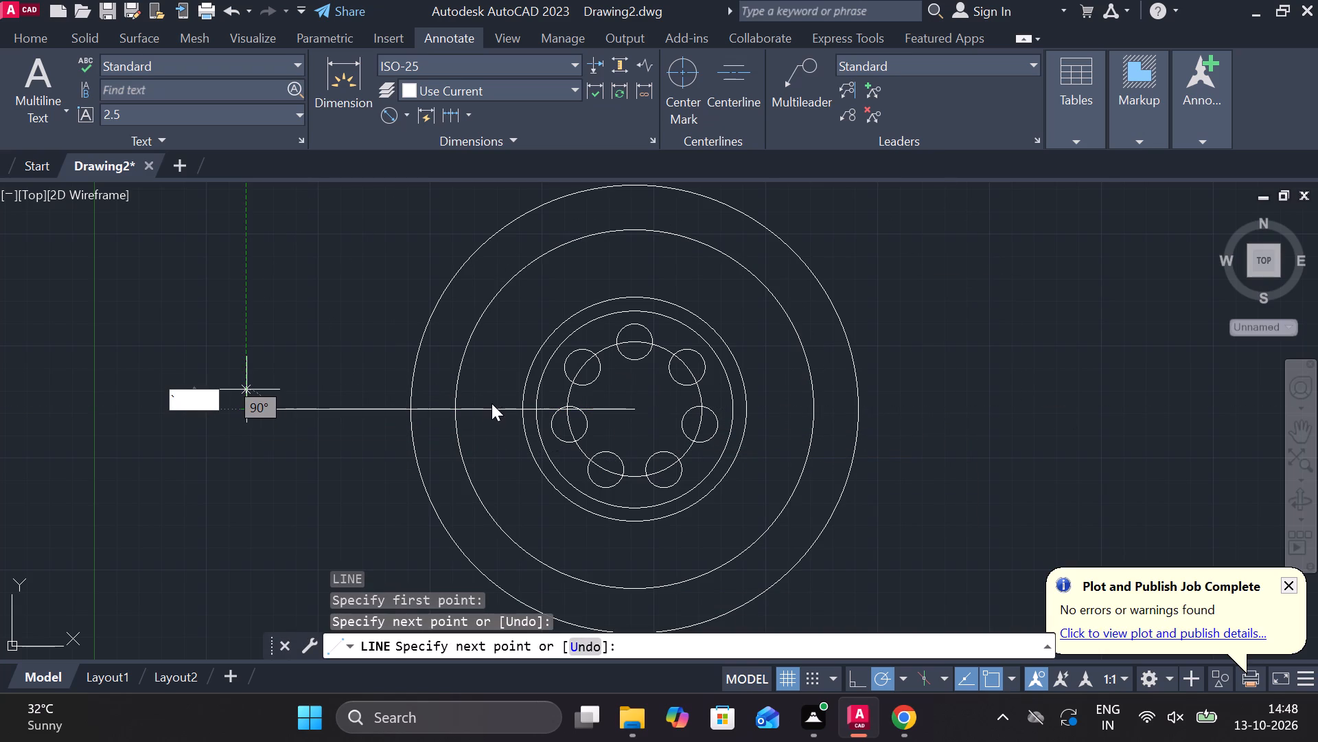
key(Escape)
key(Escape)
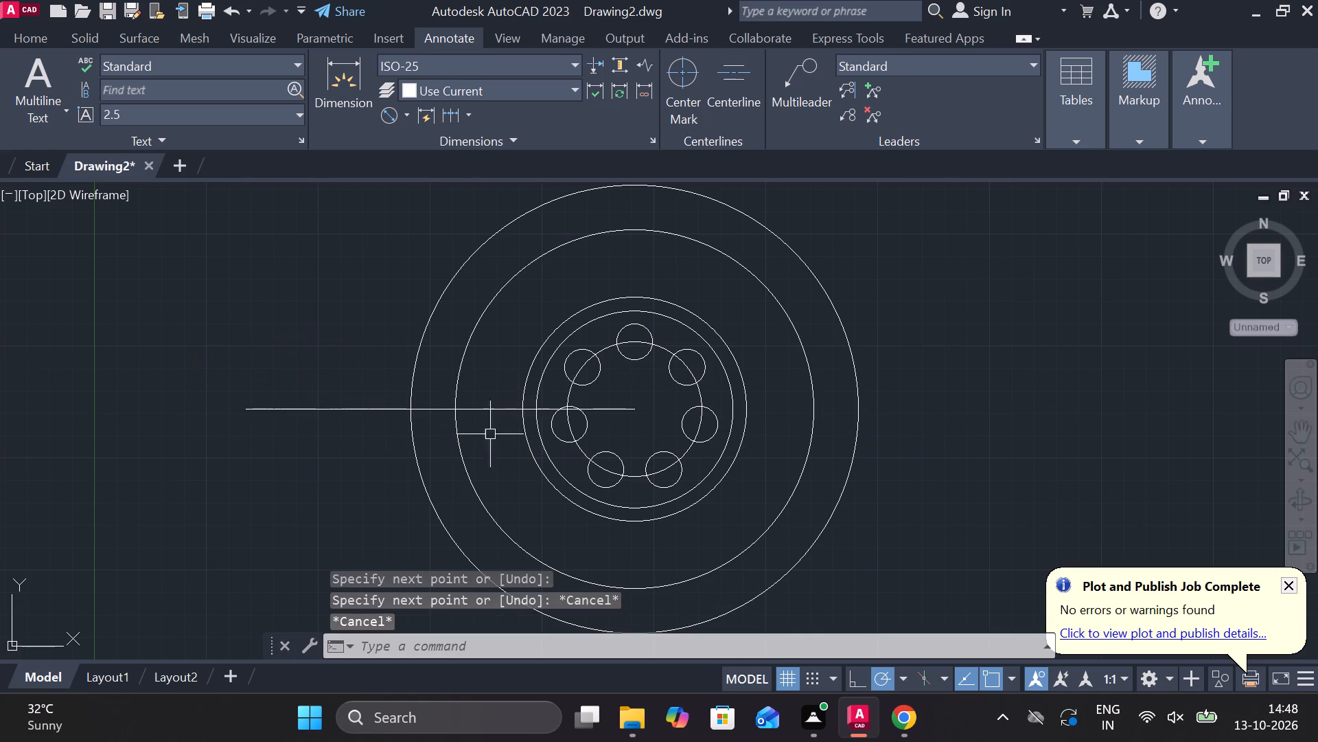
Offset the horizontal centre line by 10 to both sides, once above and once below.
click(488, 411)
key(o)
key(Return)
key(Return)
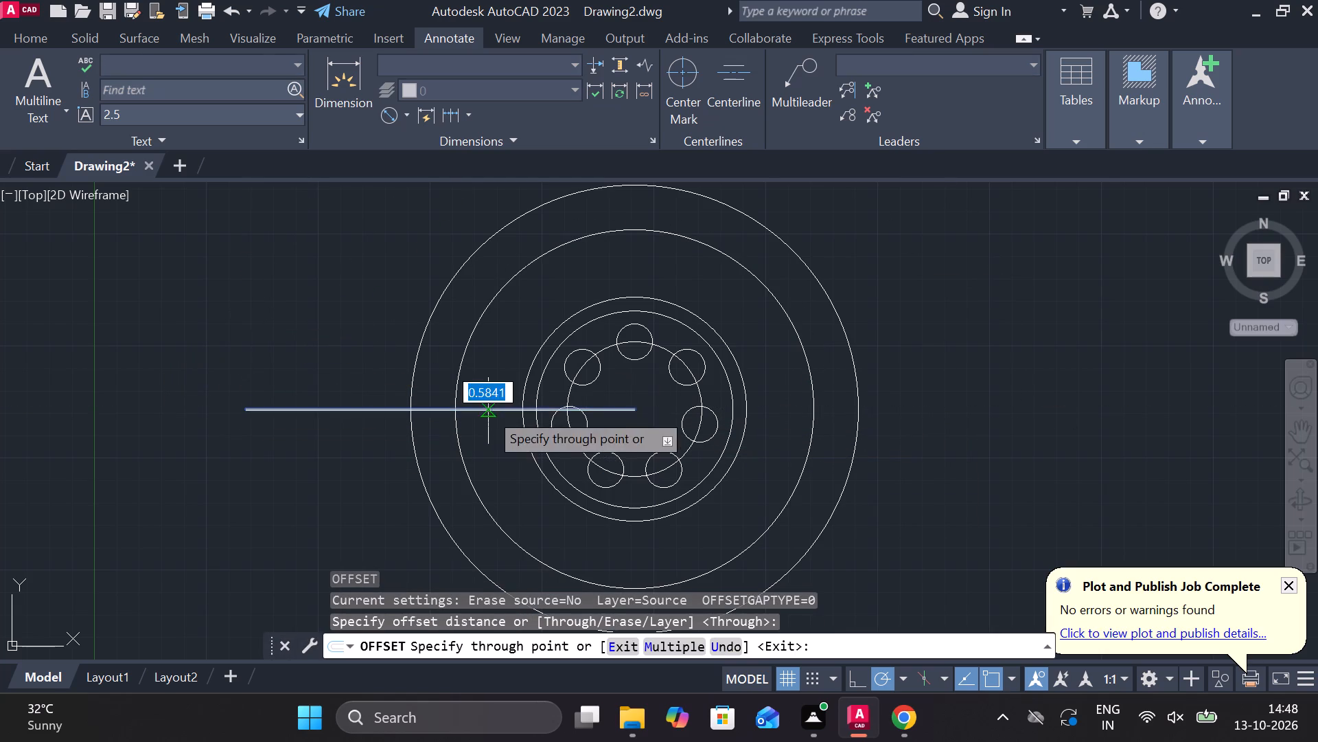
key(2)
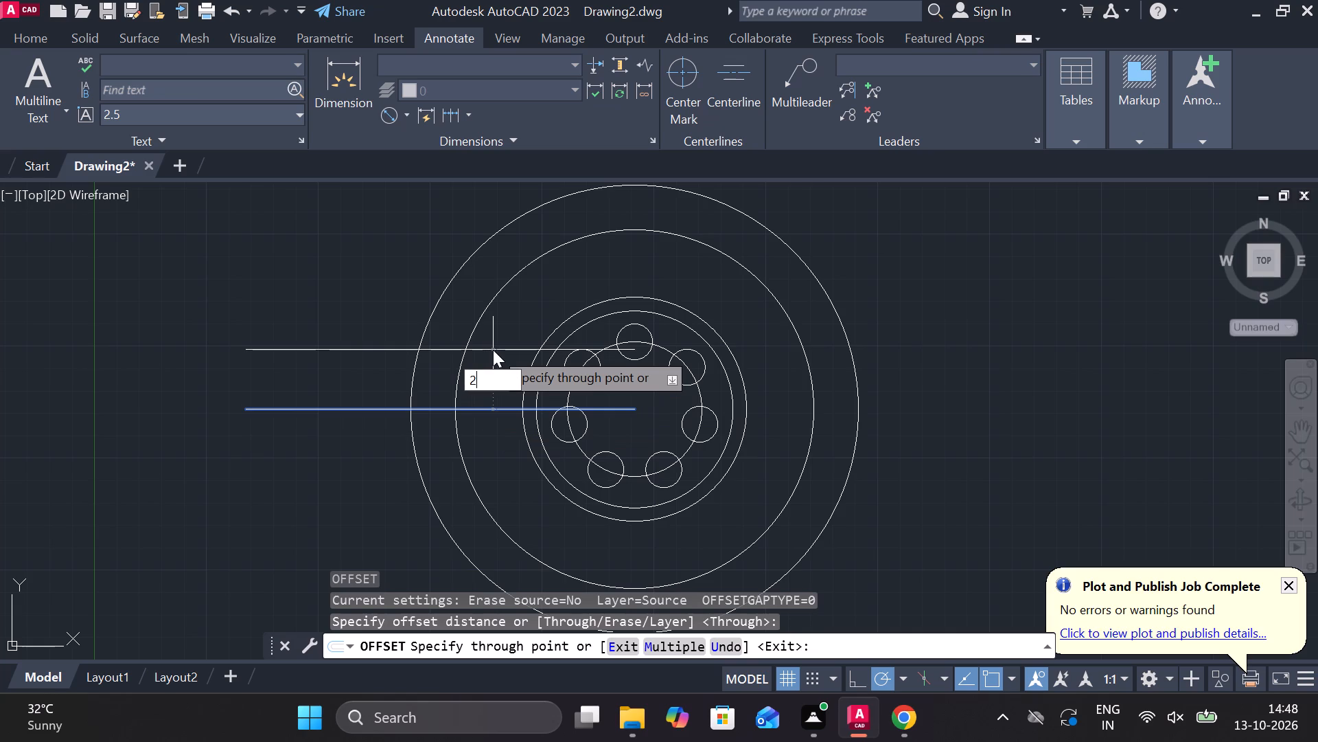
key(BackSpace)
text(10)
key(Return)
click(500, 411)
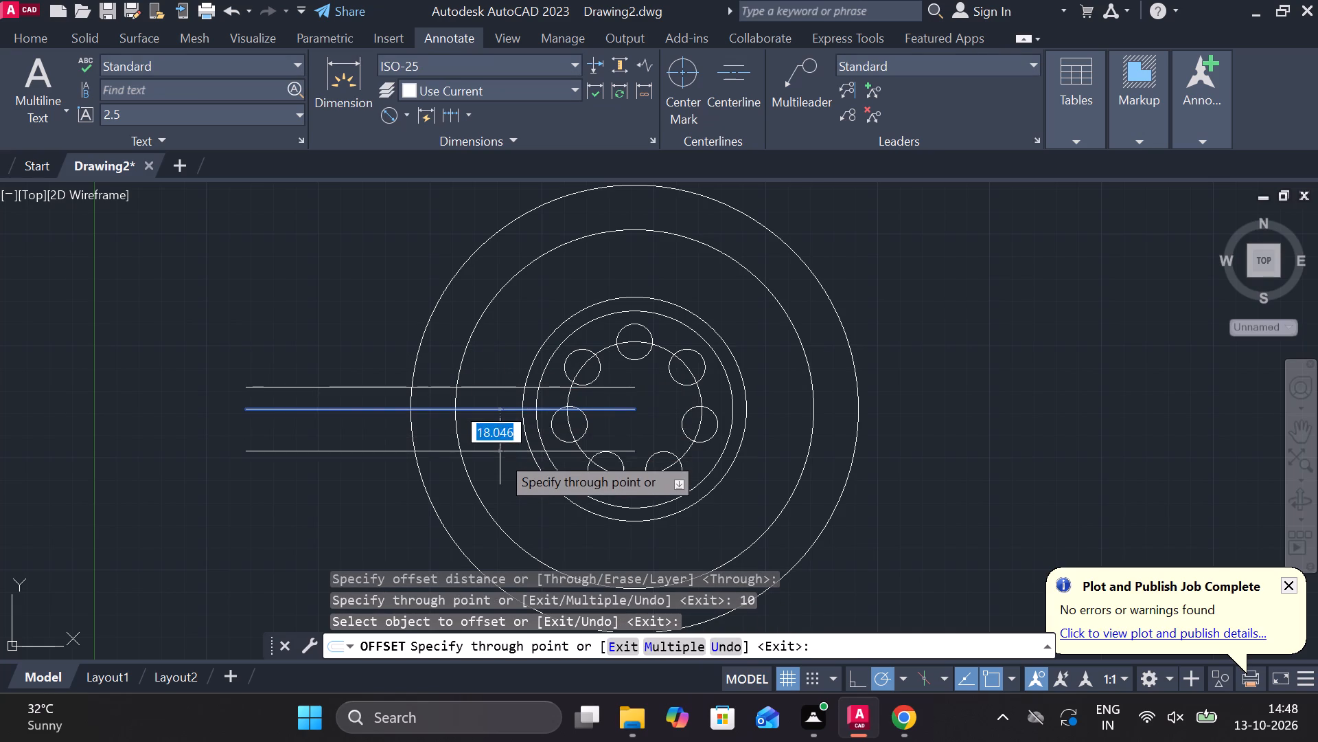
text(10)
key(Return)
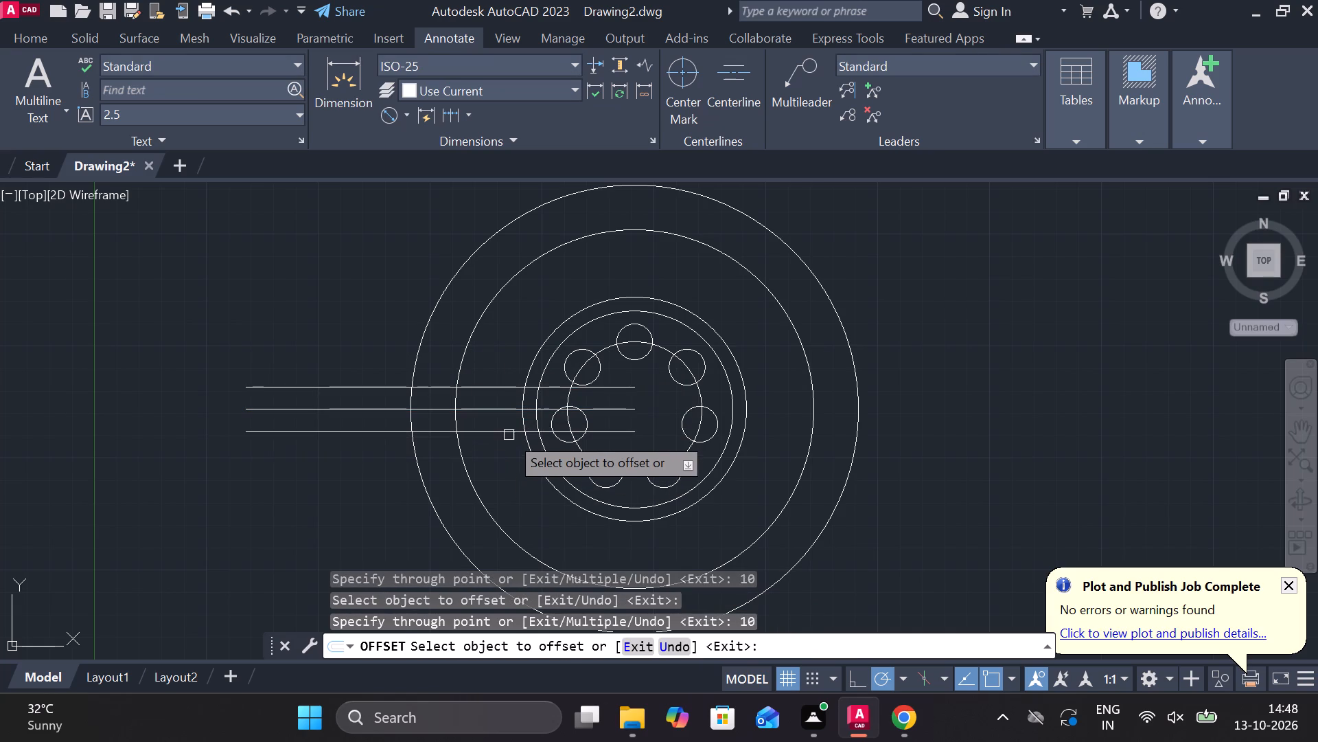
key(grave)
key(Escape)
Trim the radius 80 arc between the upper and middle lines, the upper line outside that circle and within the diameter 88 circle, and the middle line's inner end.
text(tr)
key(space)
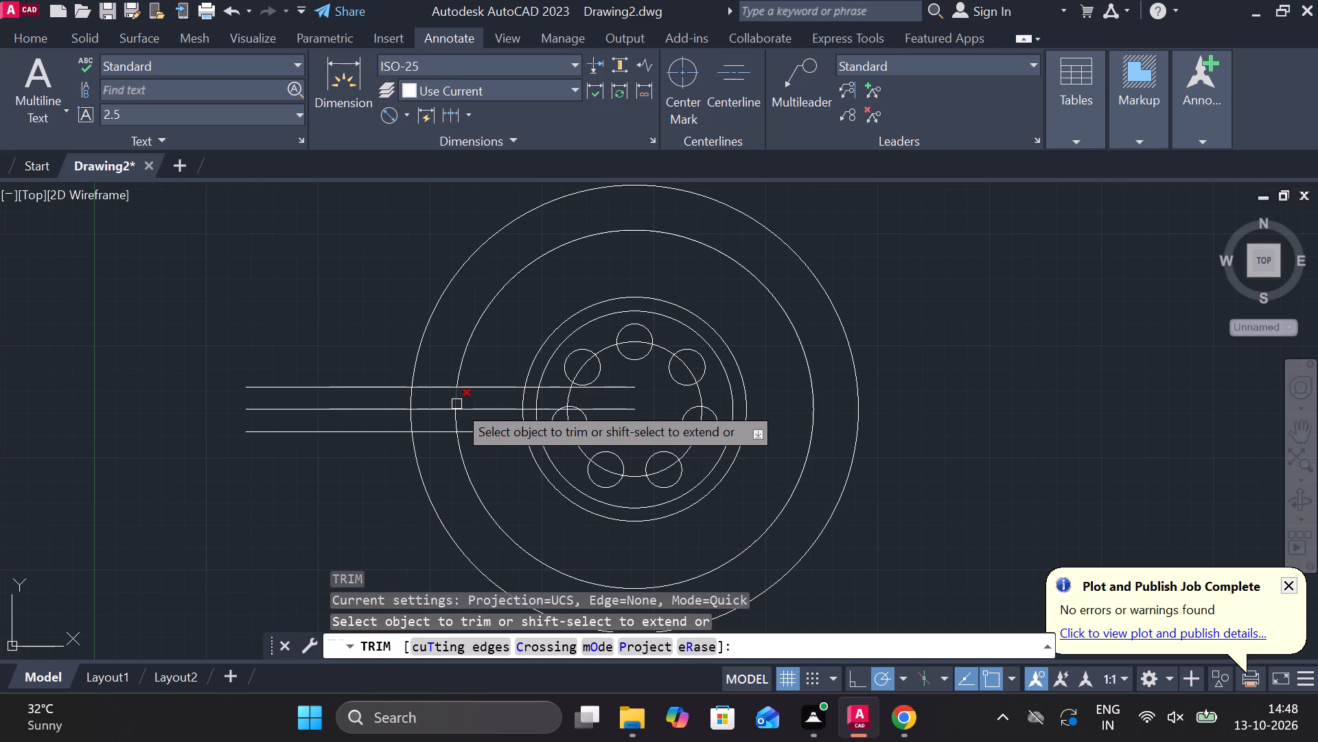
click(455, 401)
click(446, 391)
scroll(540, 394, up, 2)
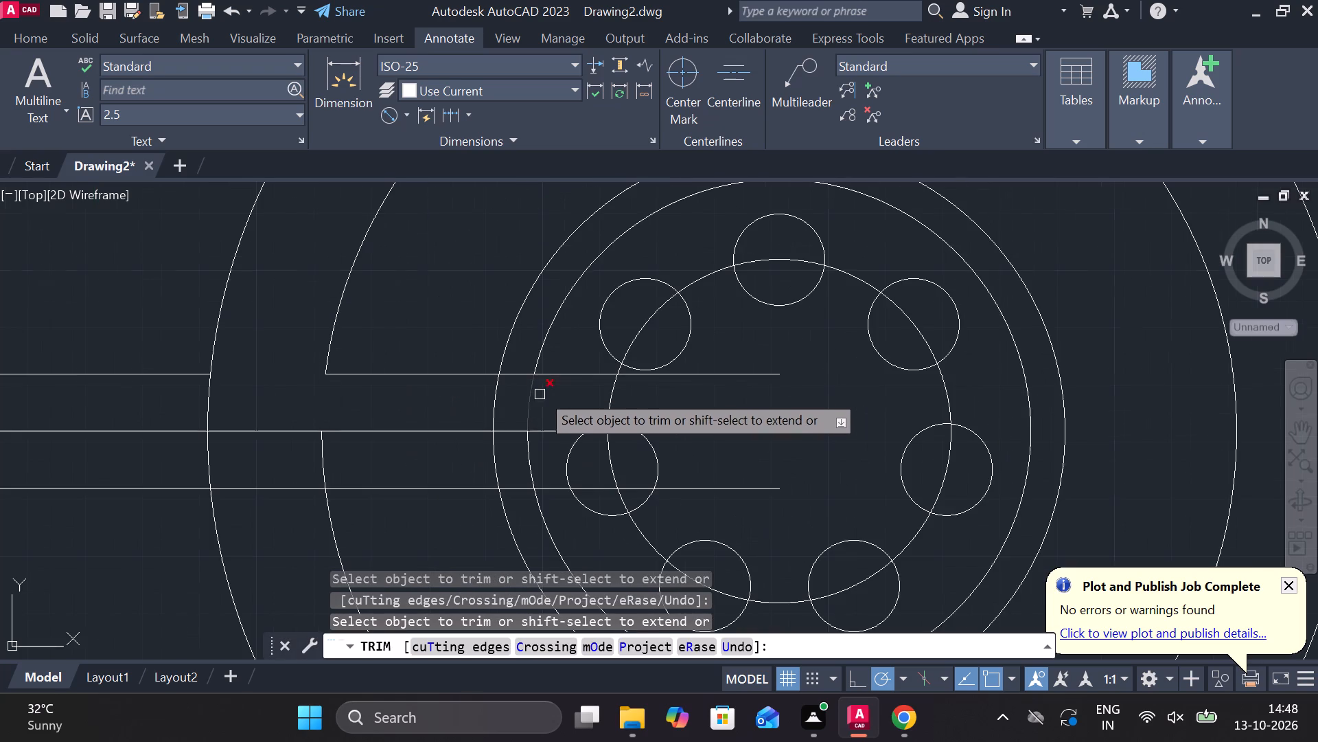
click(562, 378)
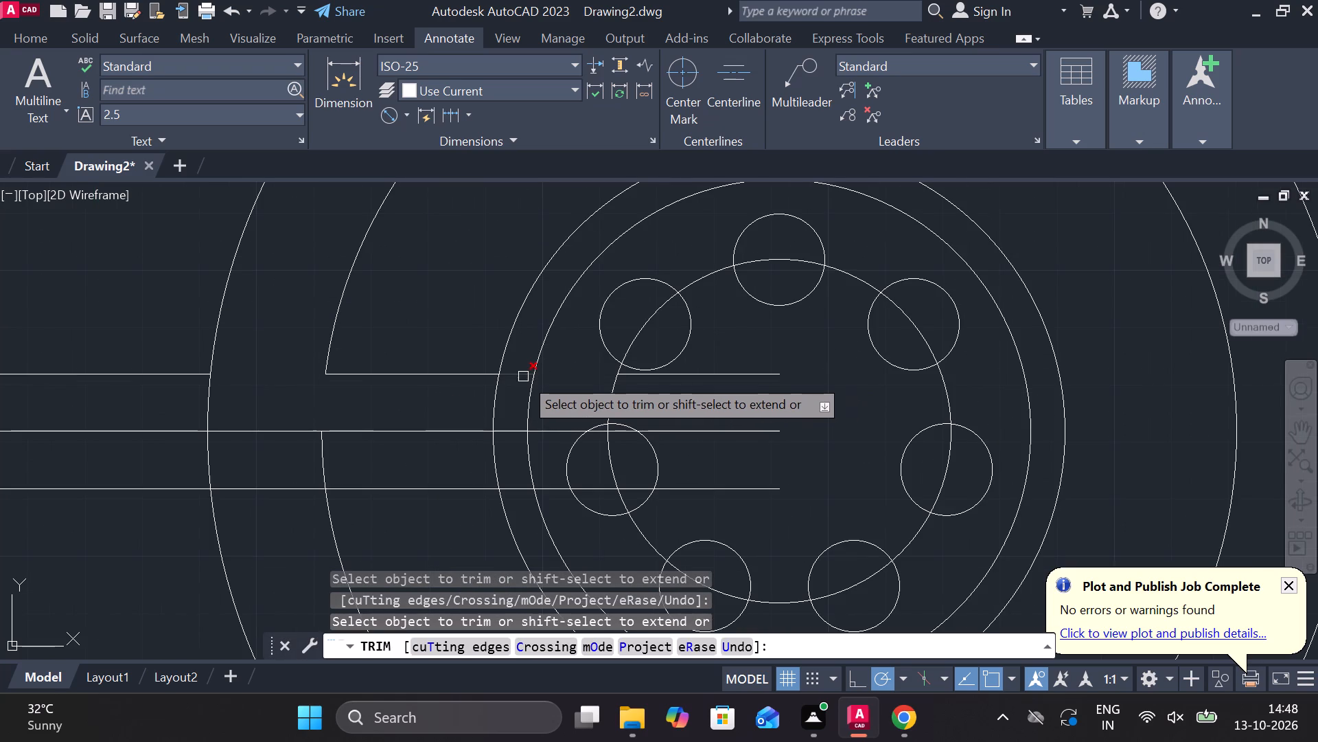
click(713, 375)
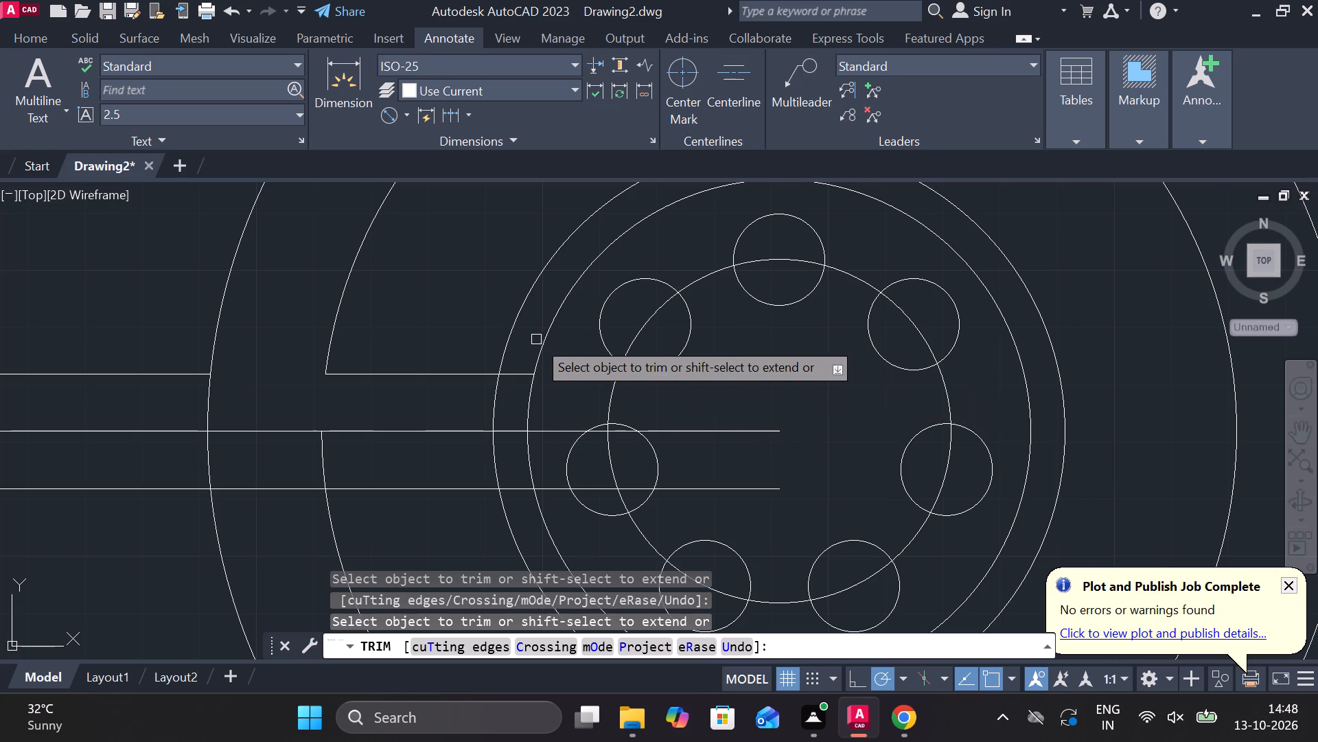
scroll(536, 339, down, 1)
scroll(500, 345, up, 1)
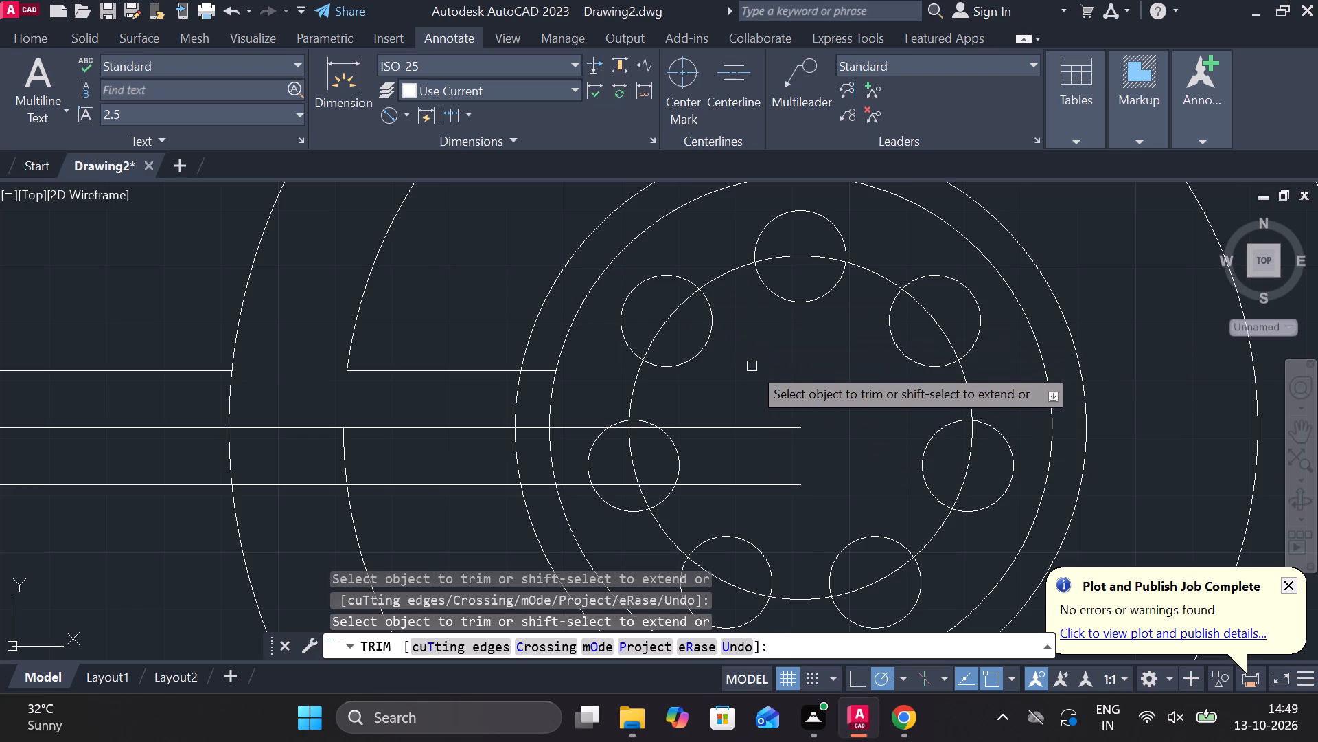
click(713, 423)
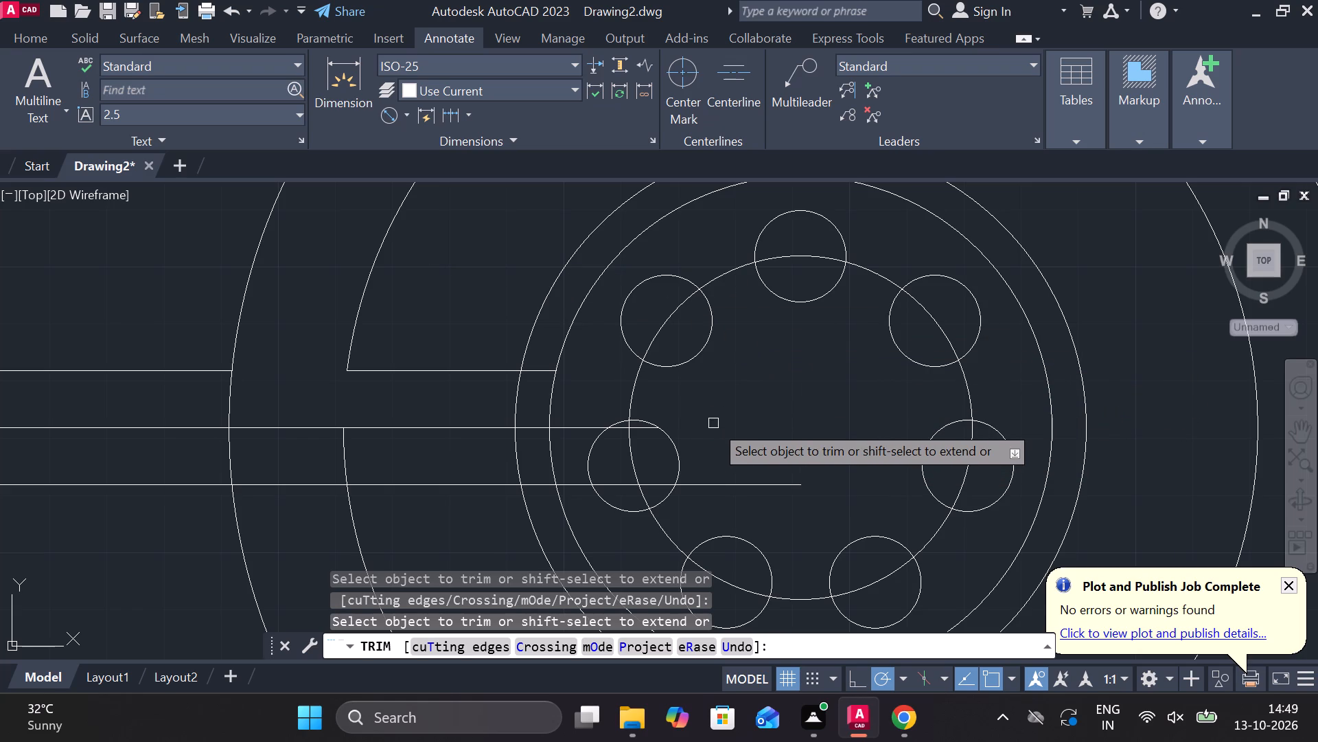
key(Escape)
Erase six of the seven diameter 16 circles, keeping only the topmost one.
scroll(476, 446, down, 1)
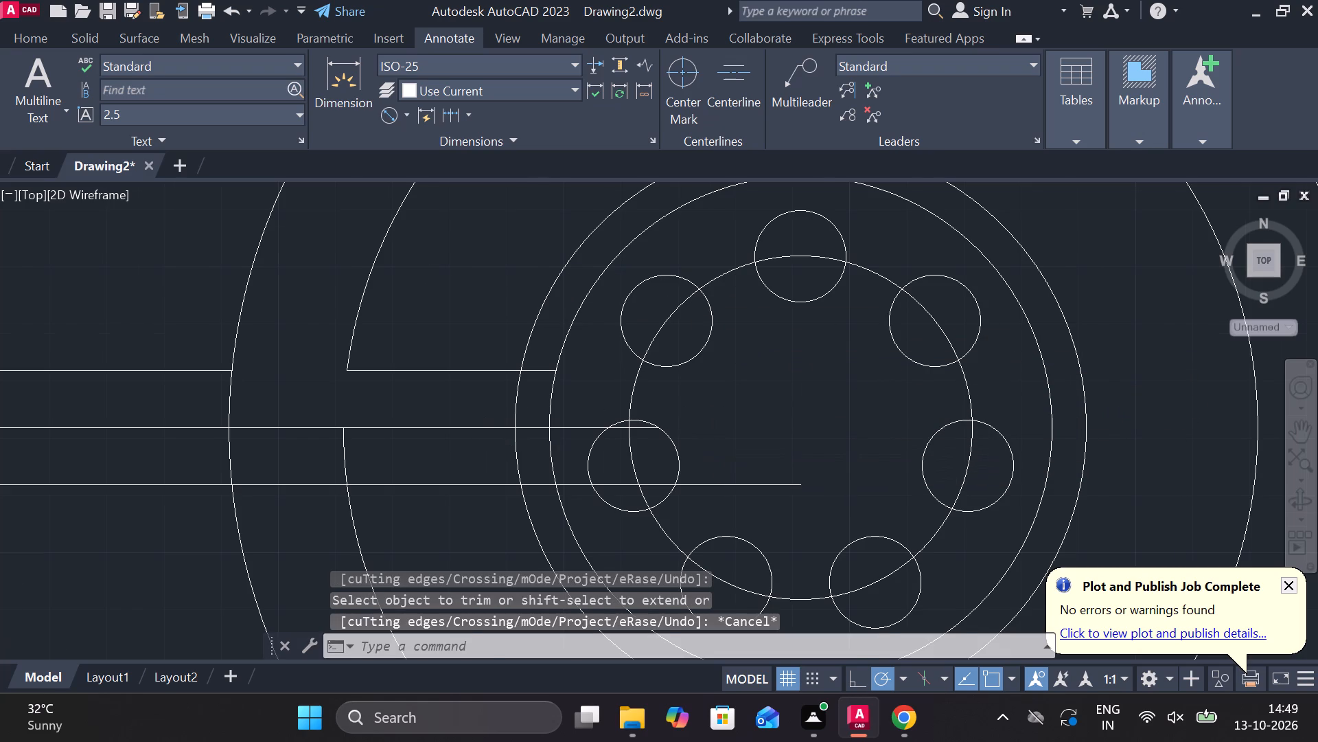
scroll(527, 414, down, 1)
middle_drag(467, 424, 642, 423)
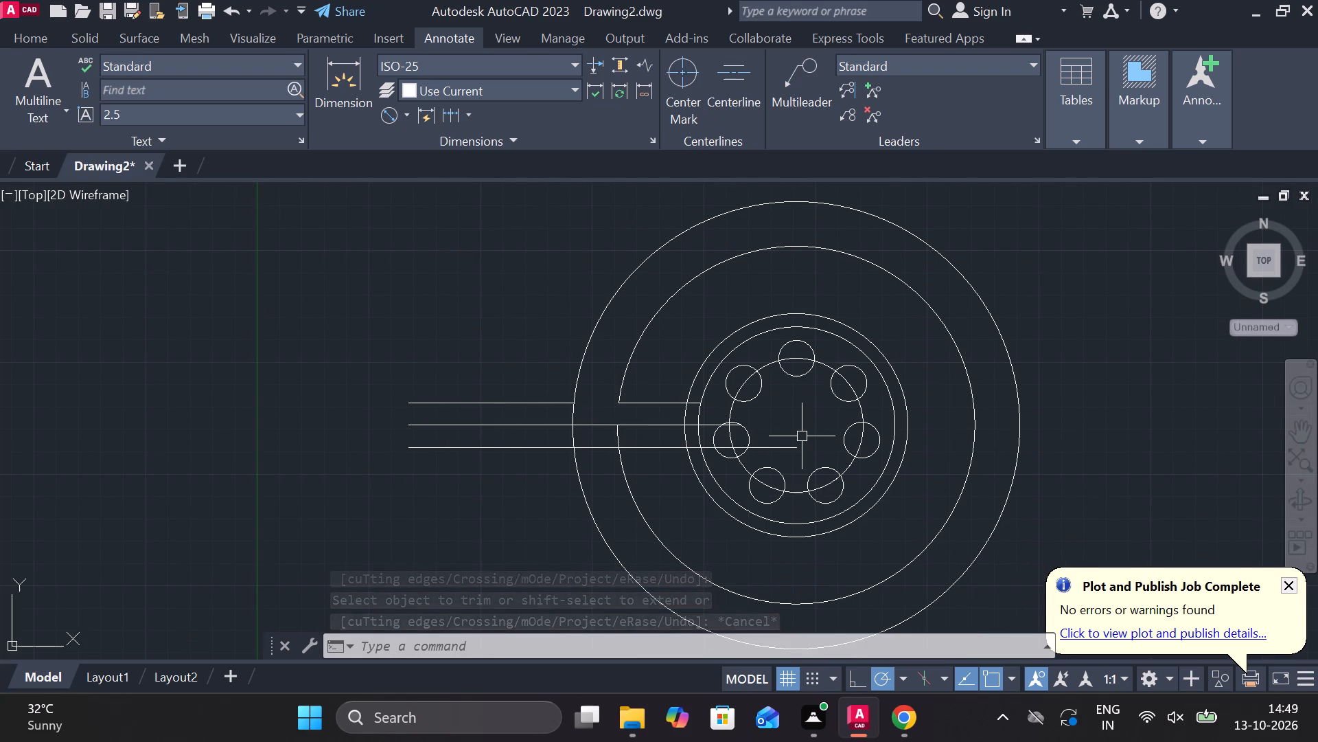
middle_drag(774, 435, 738, 426)
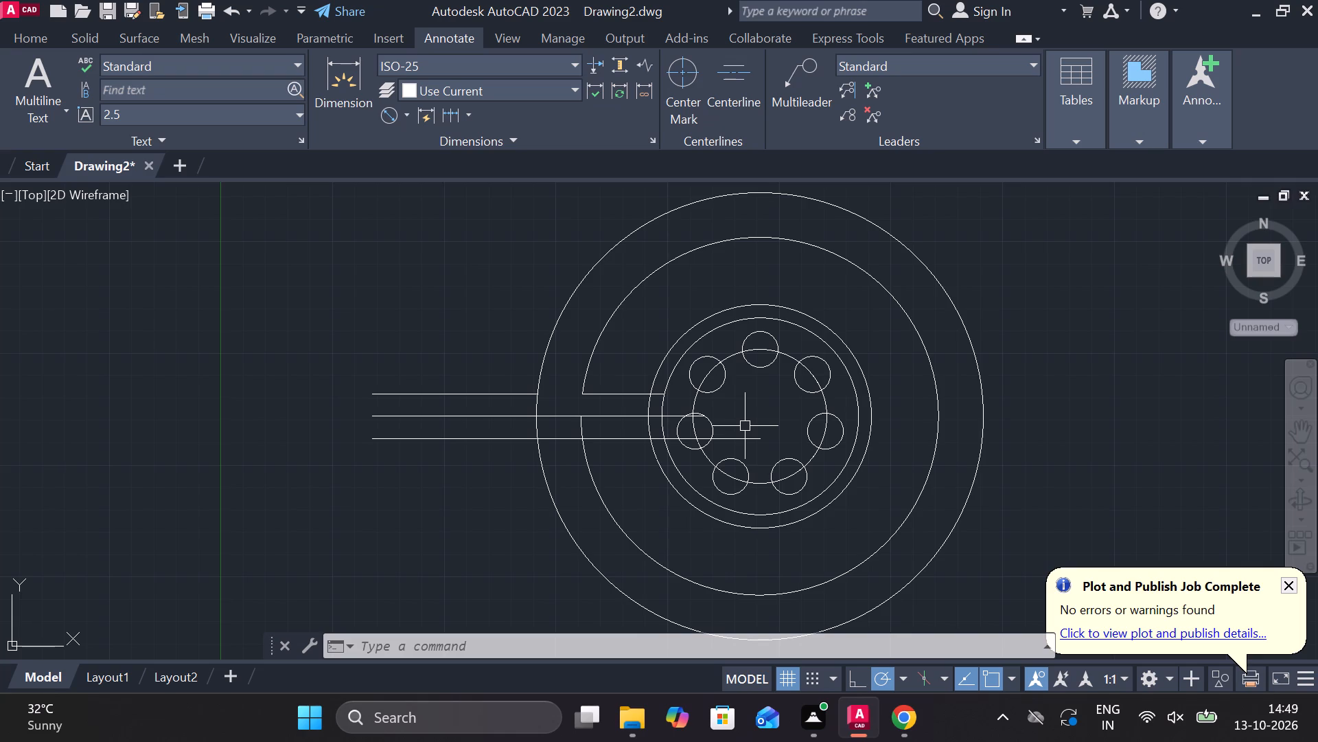
scroll(776, 408, up, 1)
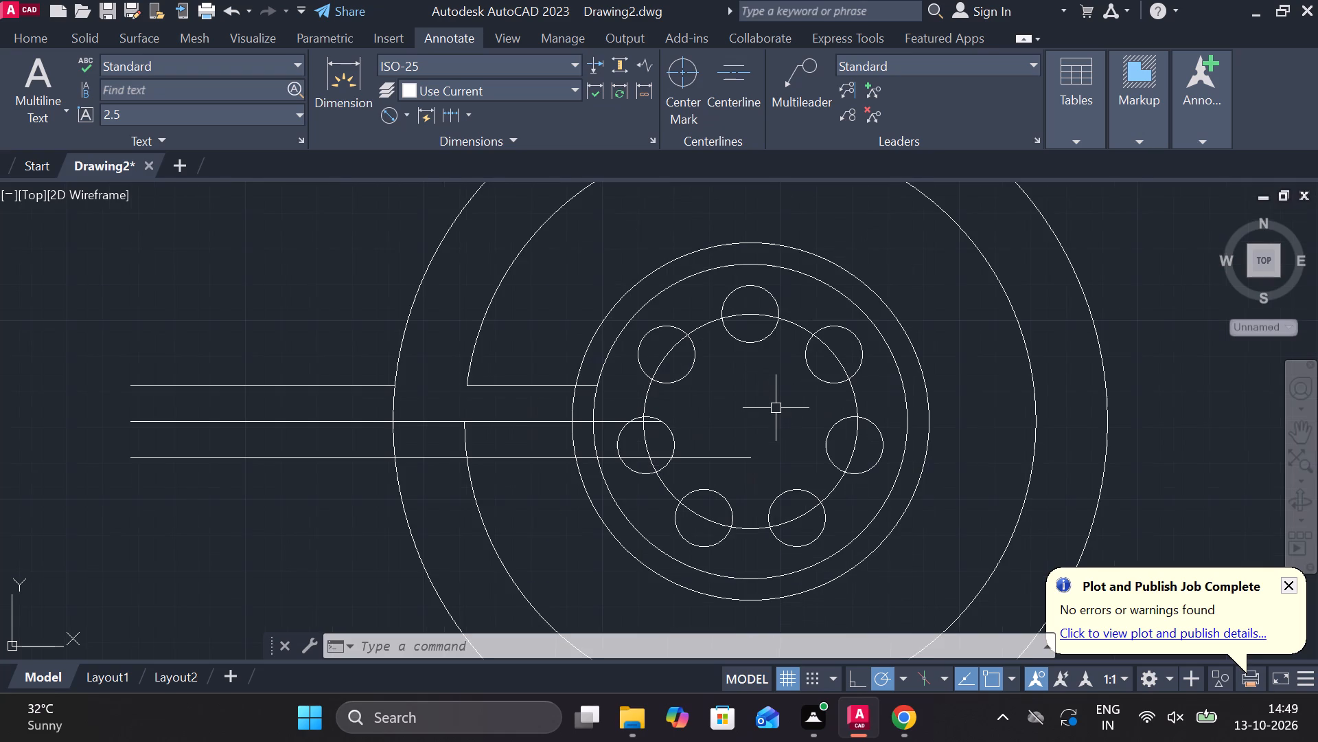
click(691, 365)
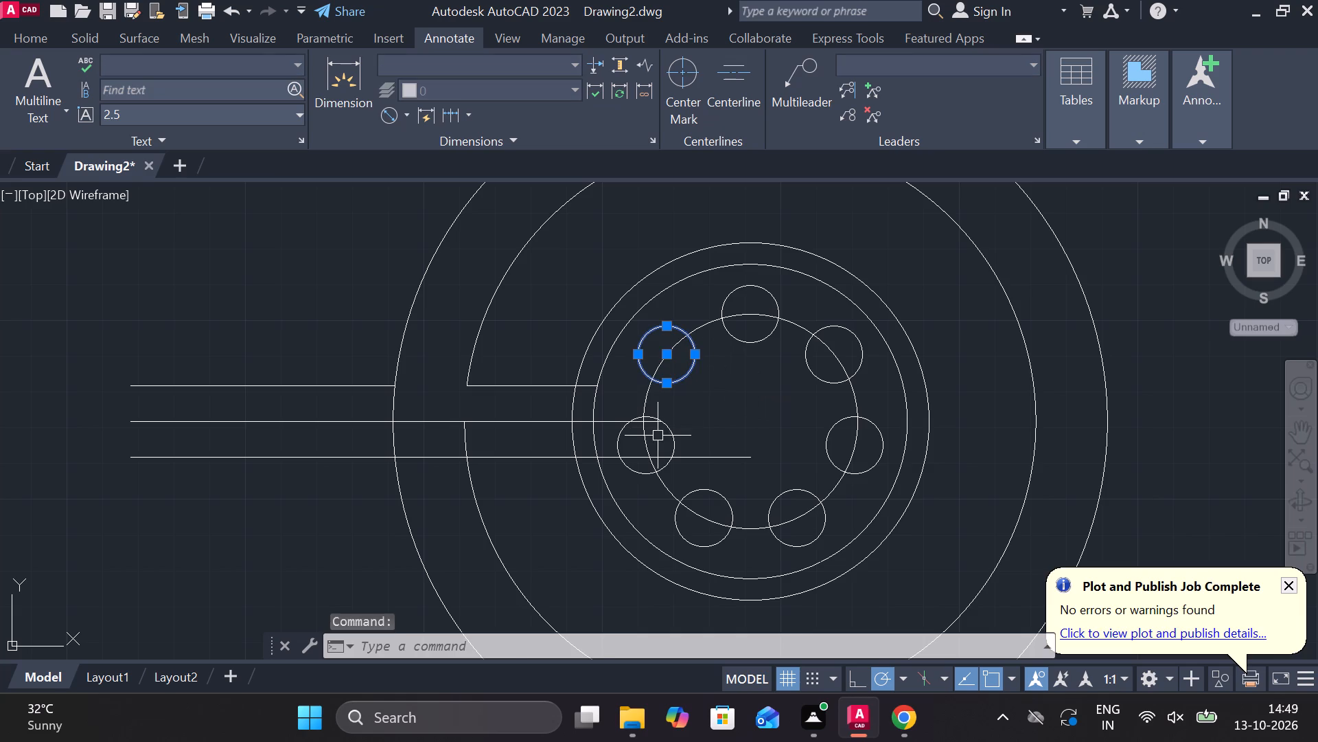
click(664, 436)
click(676, 443)
click(673, 434)
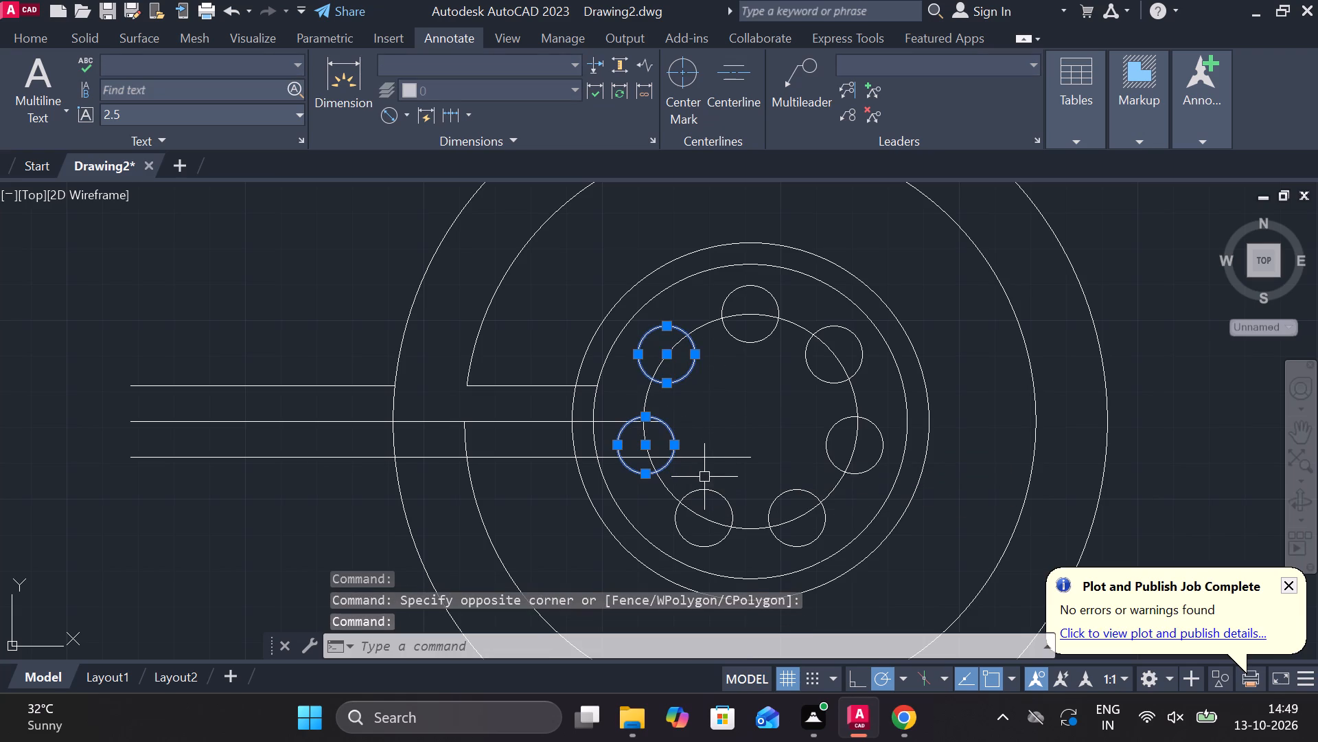
click(714, 494)
click(790, 494)
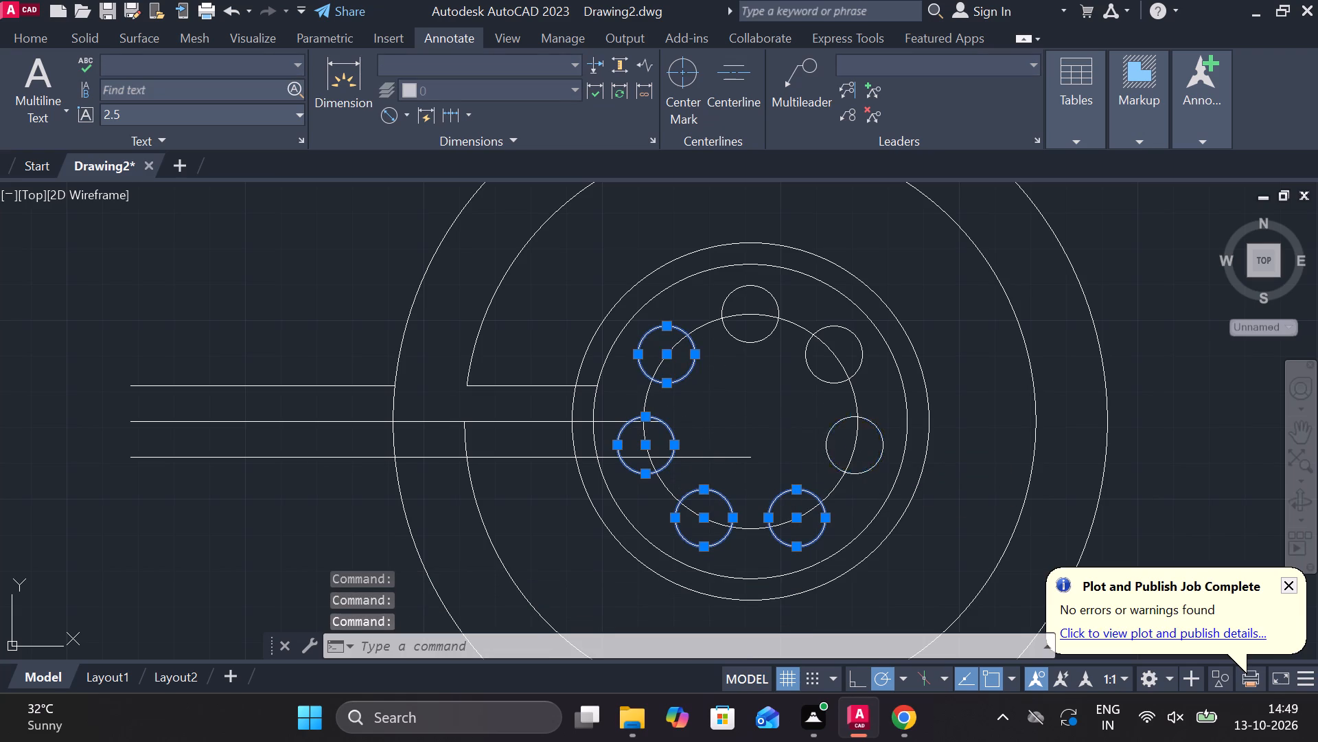
click(824, 440)
click(820, 374)
text(e)
key(space)
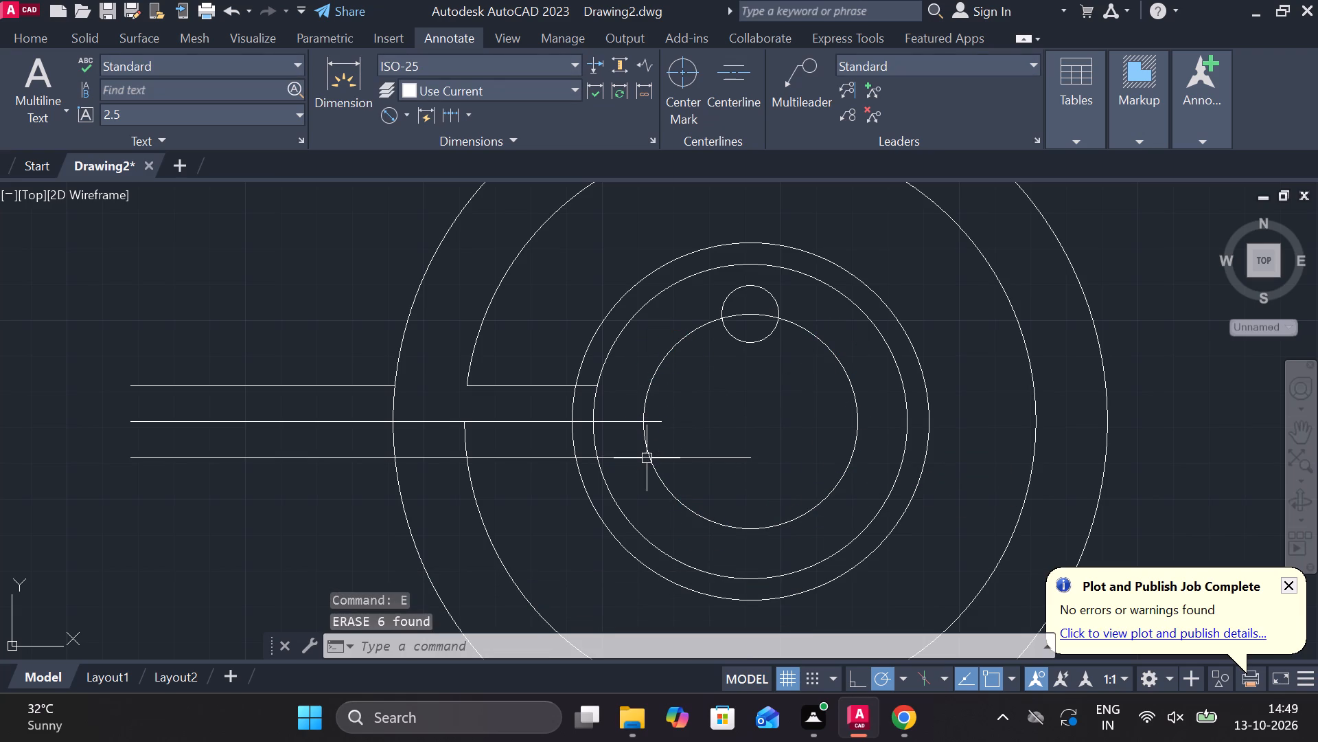
Polar-array the topmost diameter 16 circle around the common centre with 7 items over 360 degrees.
click(33, 30)
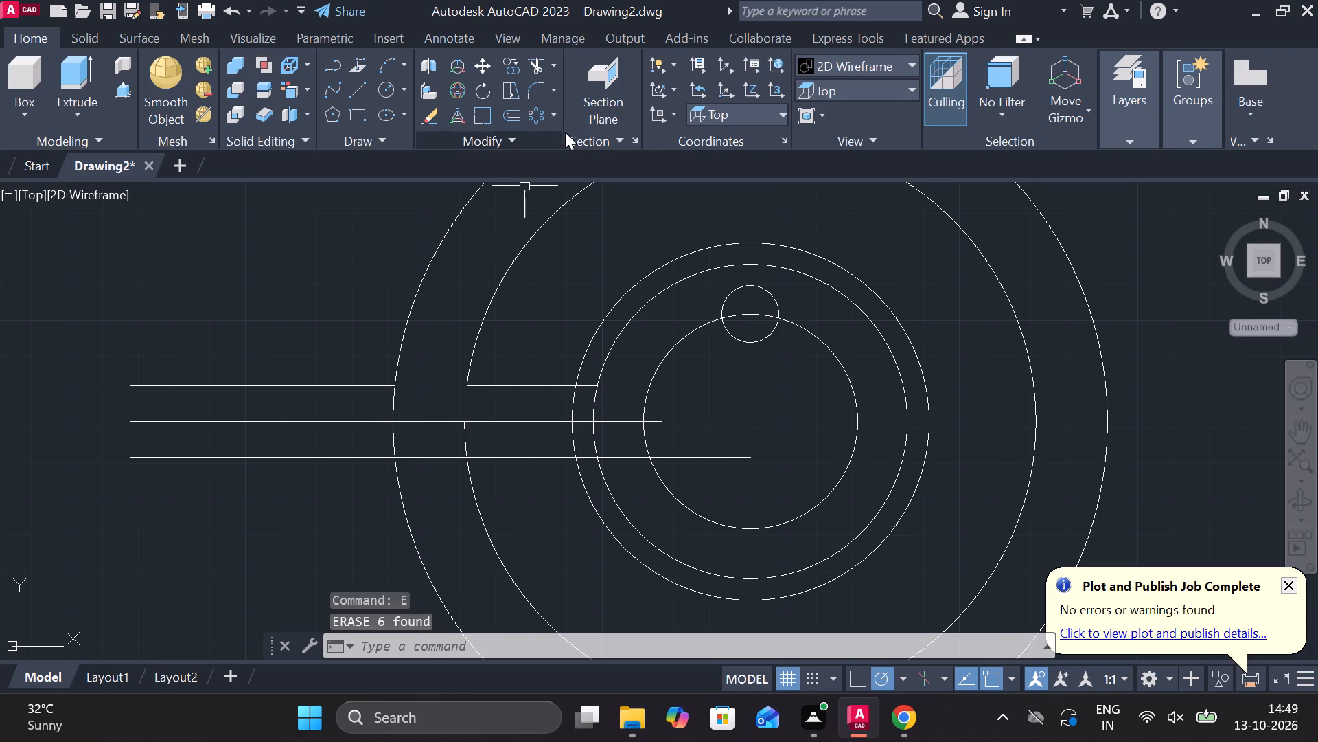
click(544, 114)
click(771, 299)
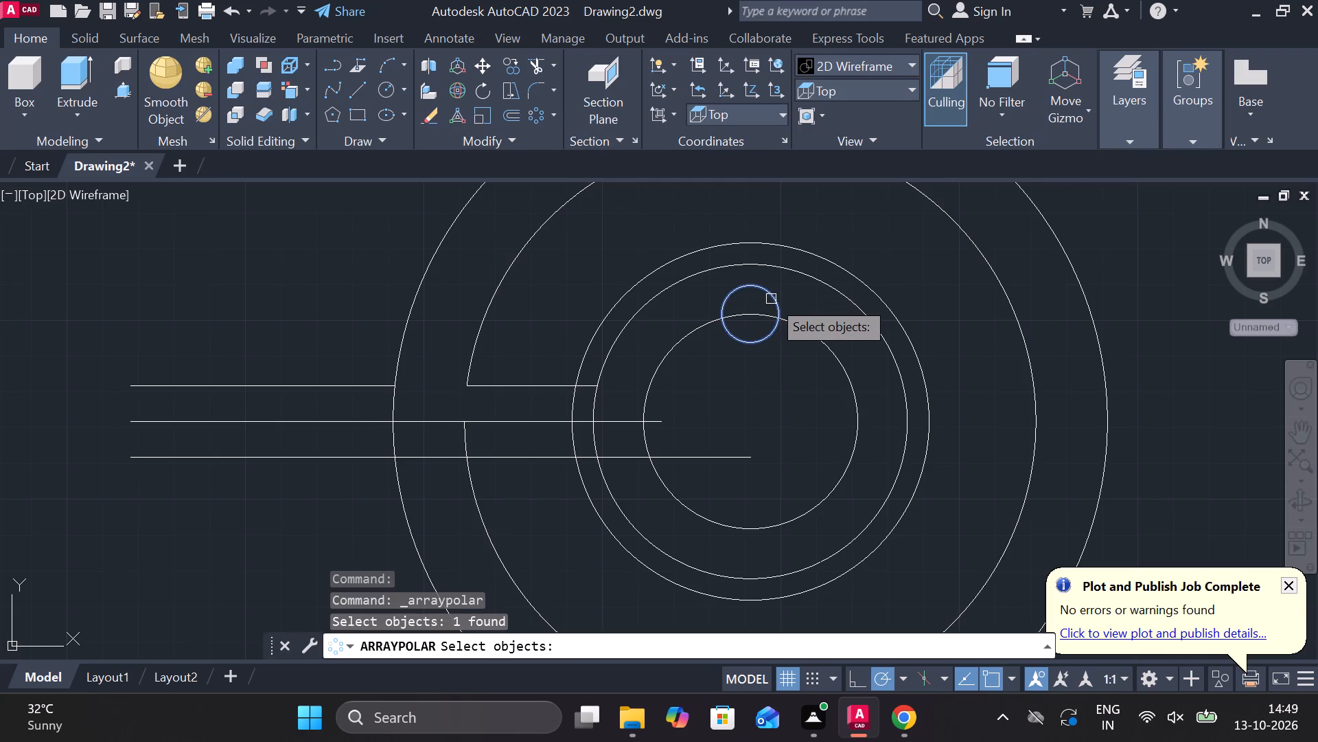
key(Return)
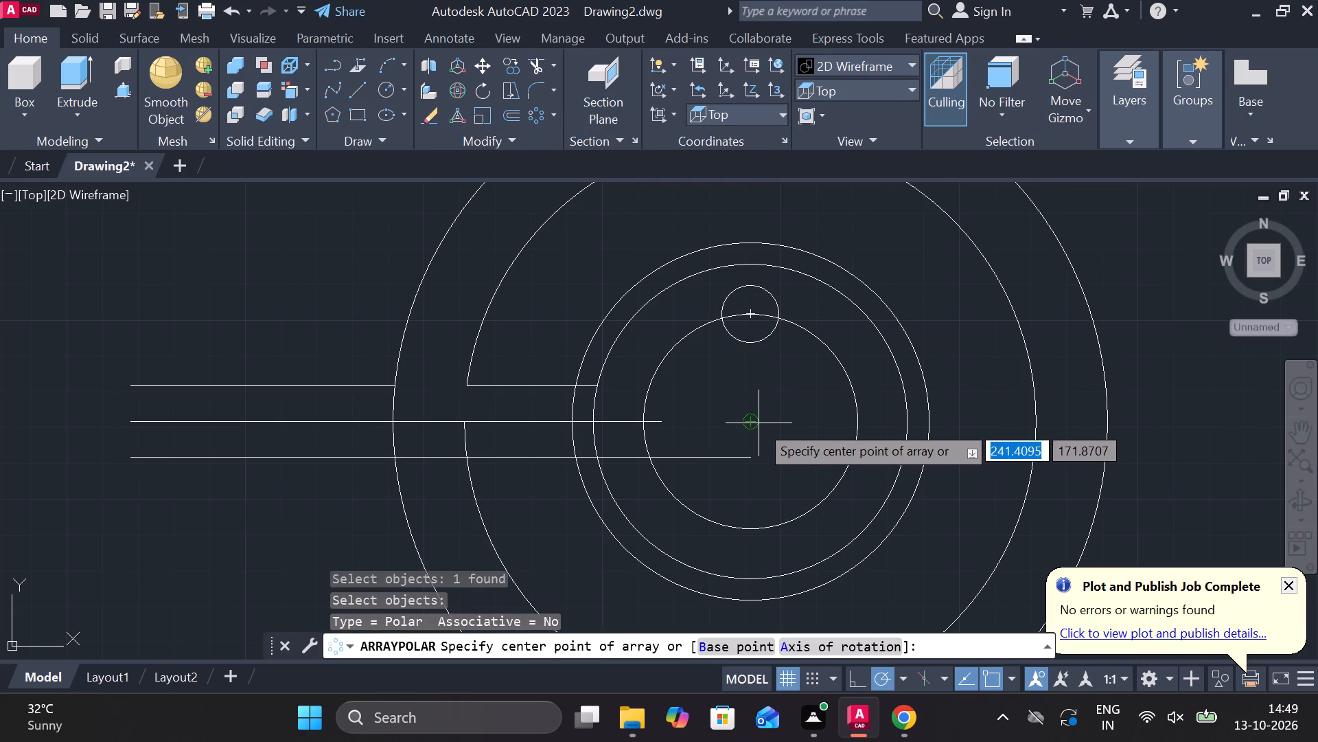
click(759, 423)
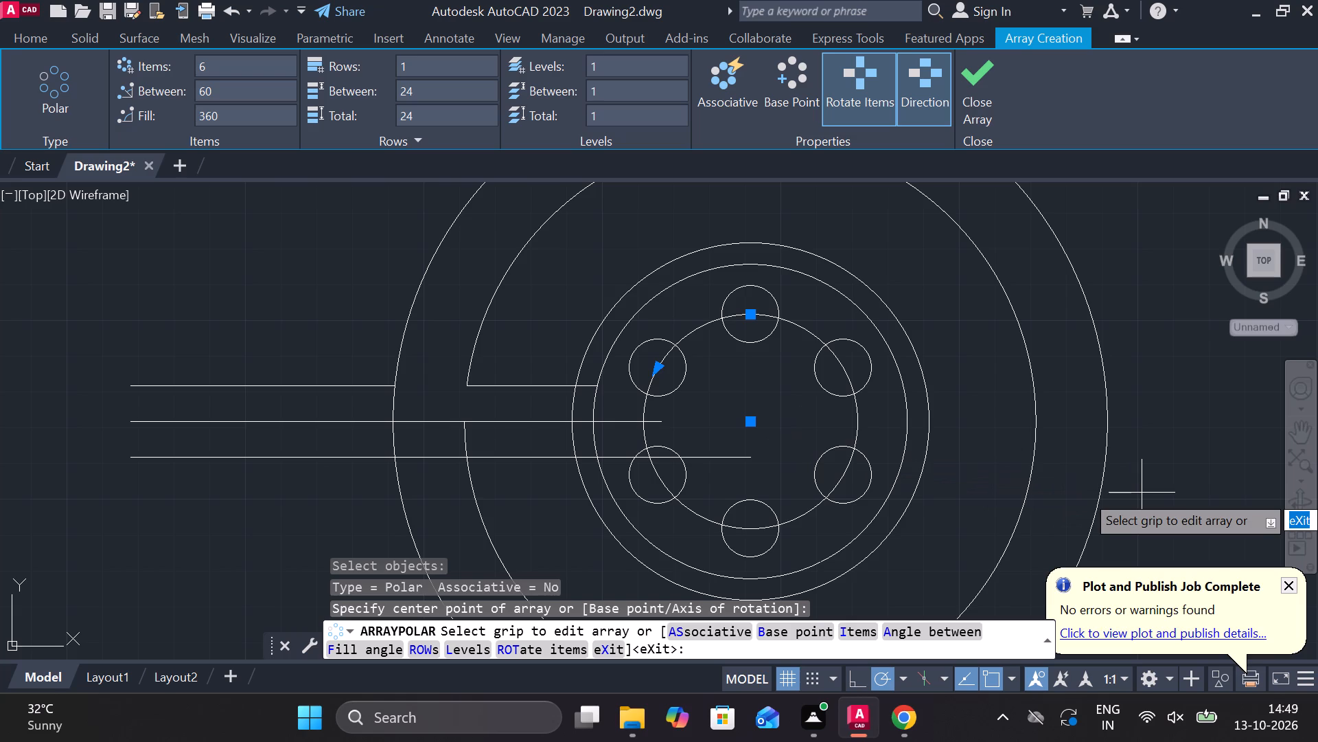
click(227, 74)
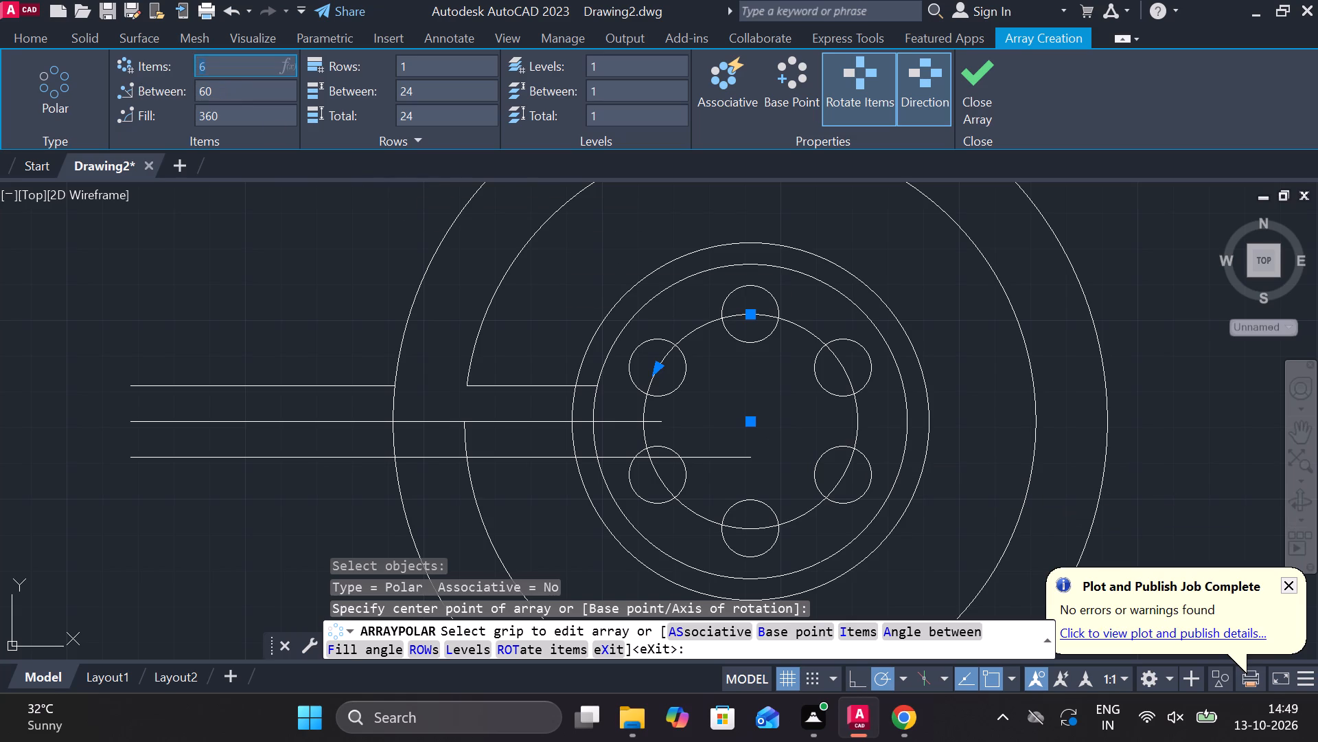
key(7)
key(Return)
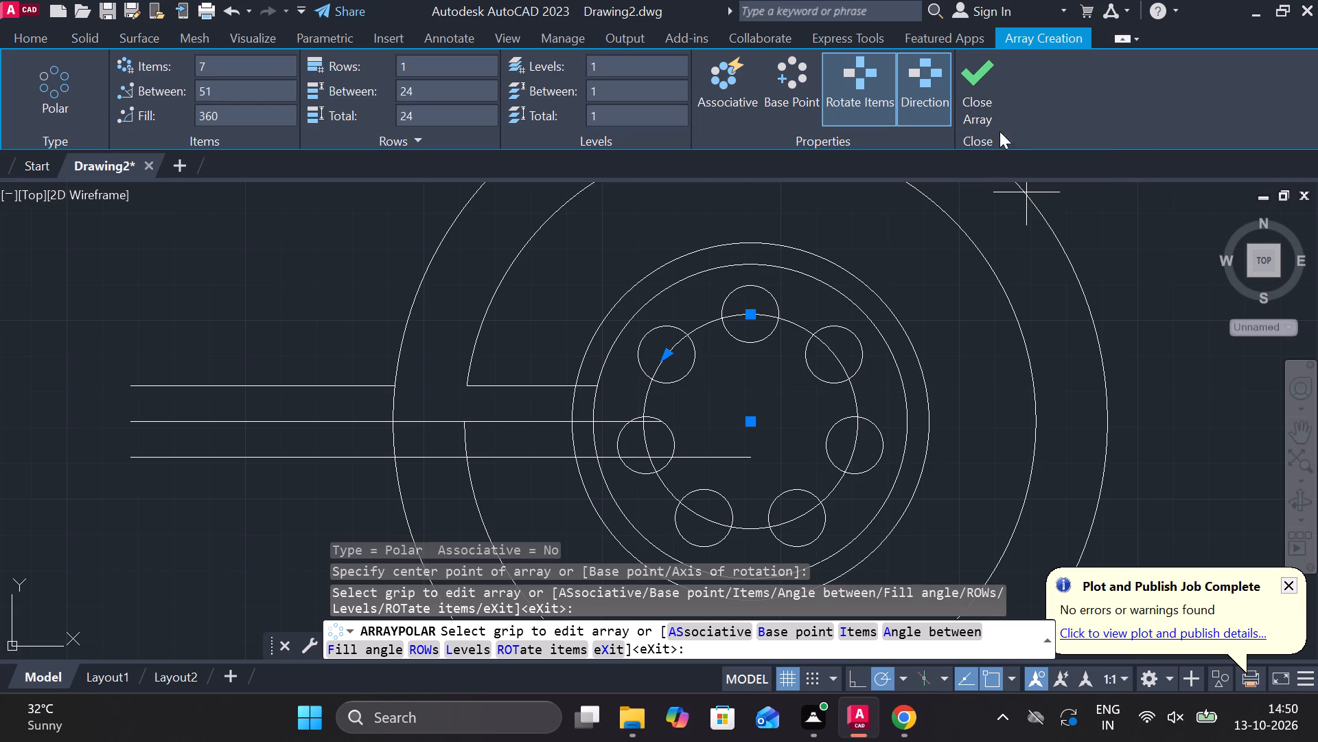
click(994, 89)
Trim the upper and lower lines back to the radius 50 circle, and the radius 50 and radius 80 arcs between the middle and lower lines.
middle_drag(711, 253, 802, 207)
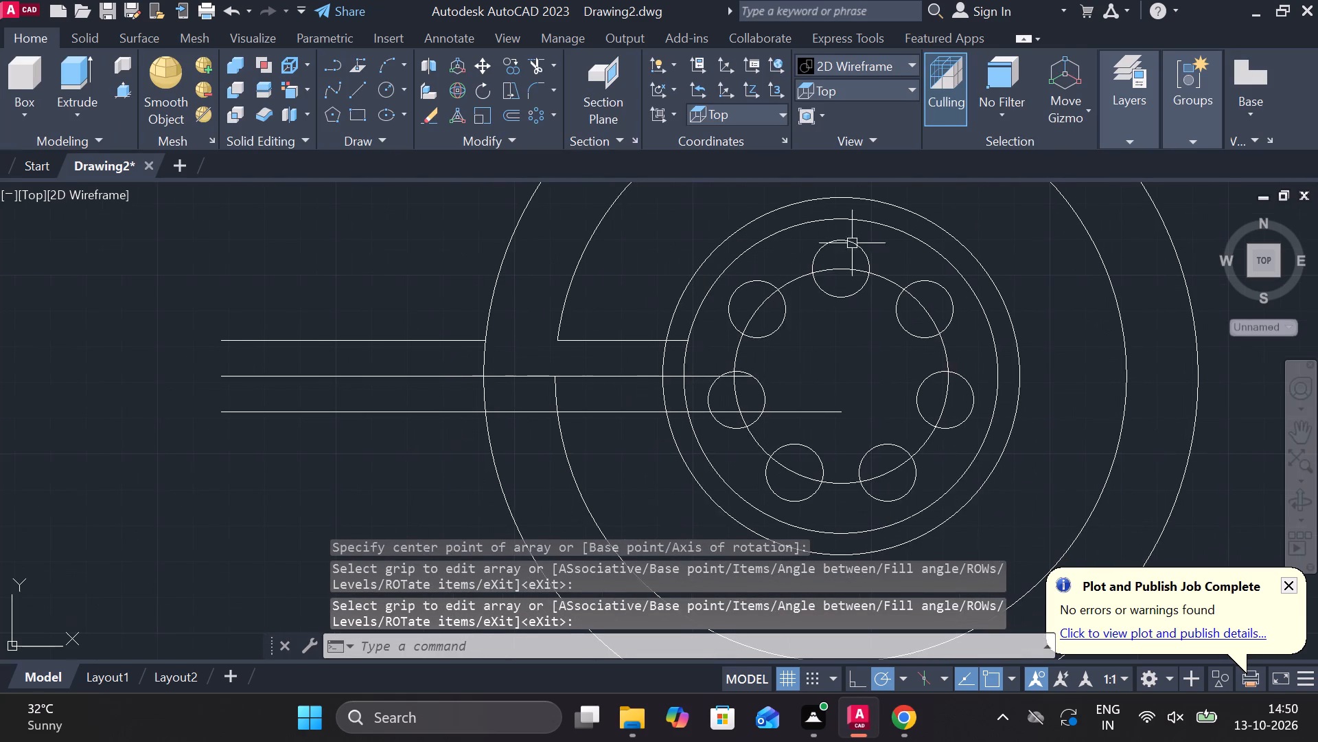
text(tr)
key(space)
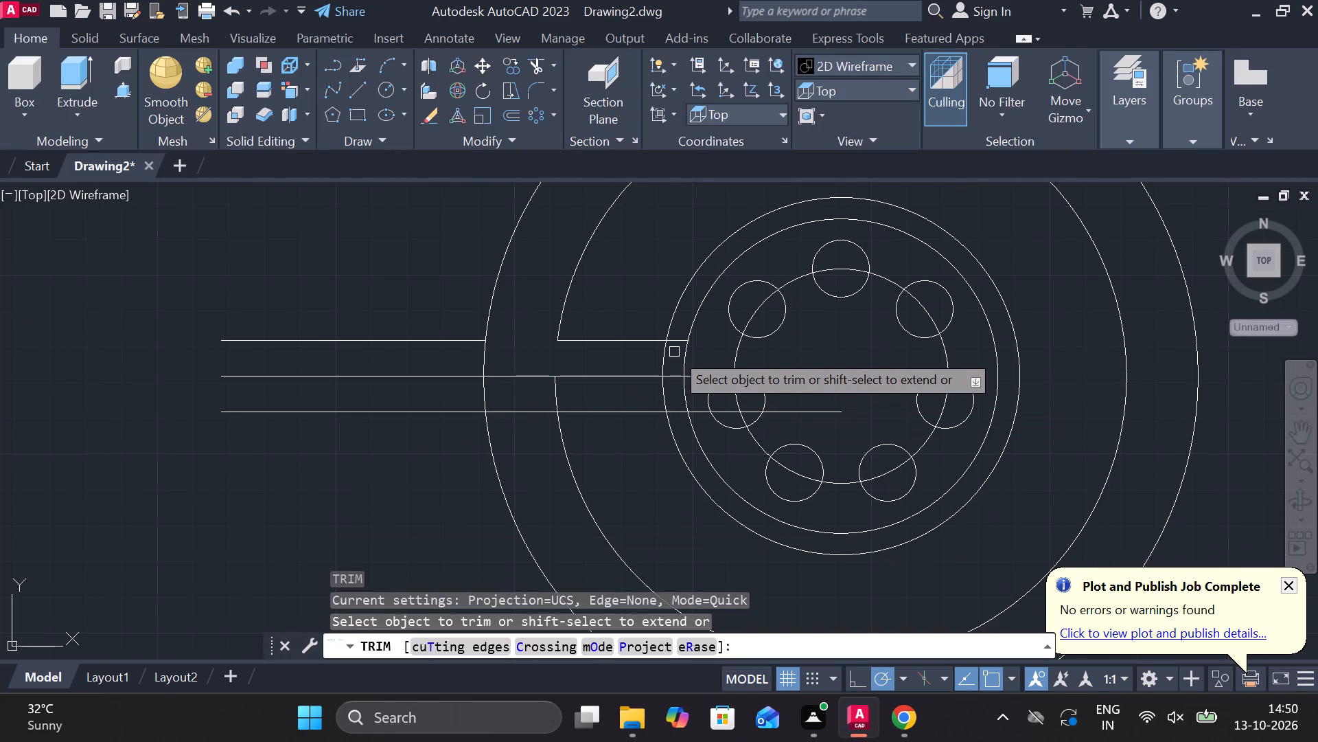
click(681, 338)
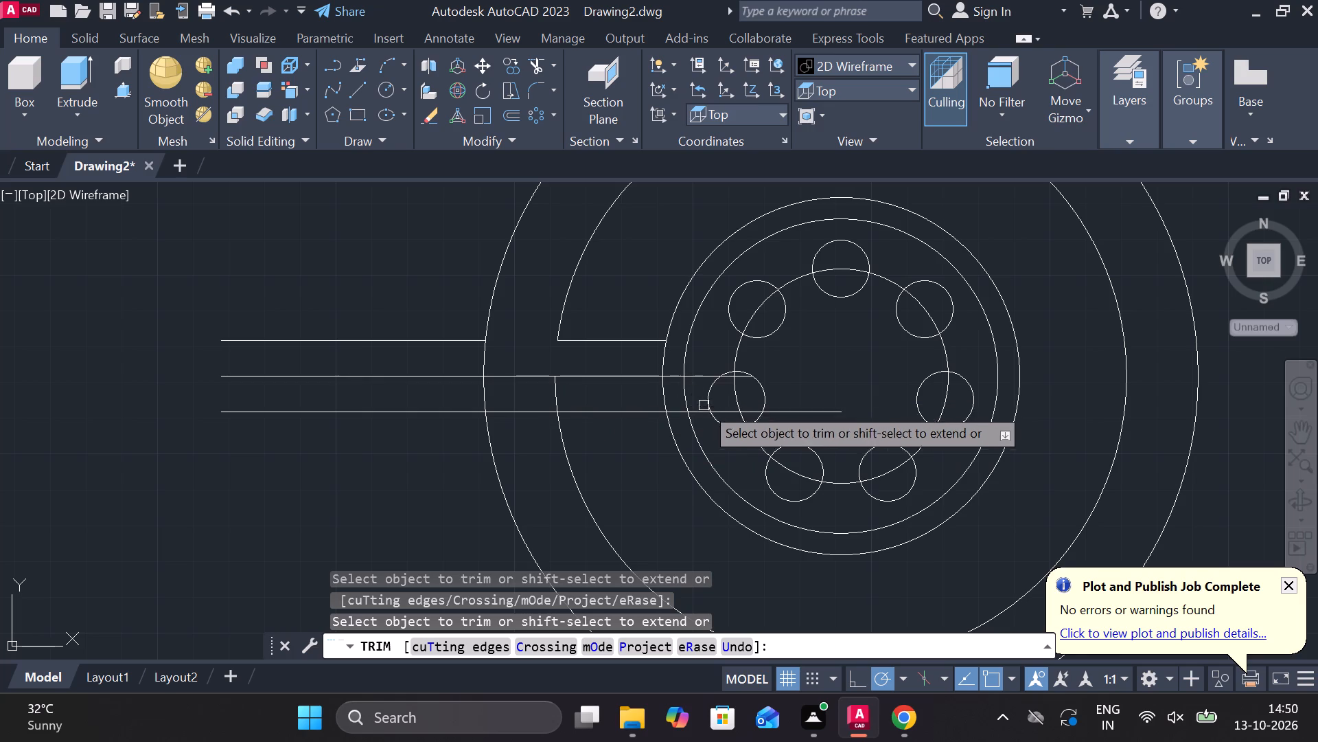
click(782, 414)
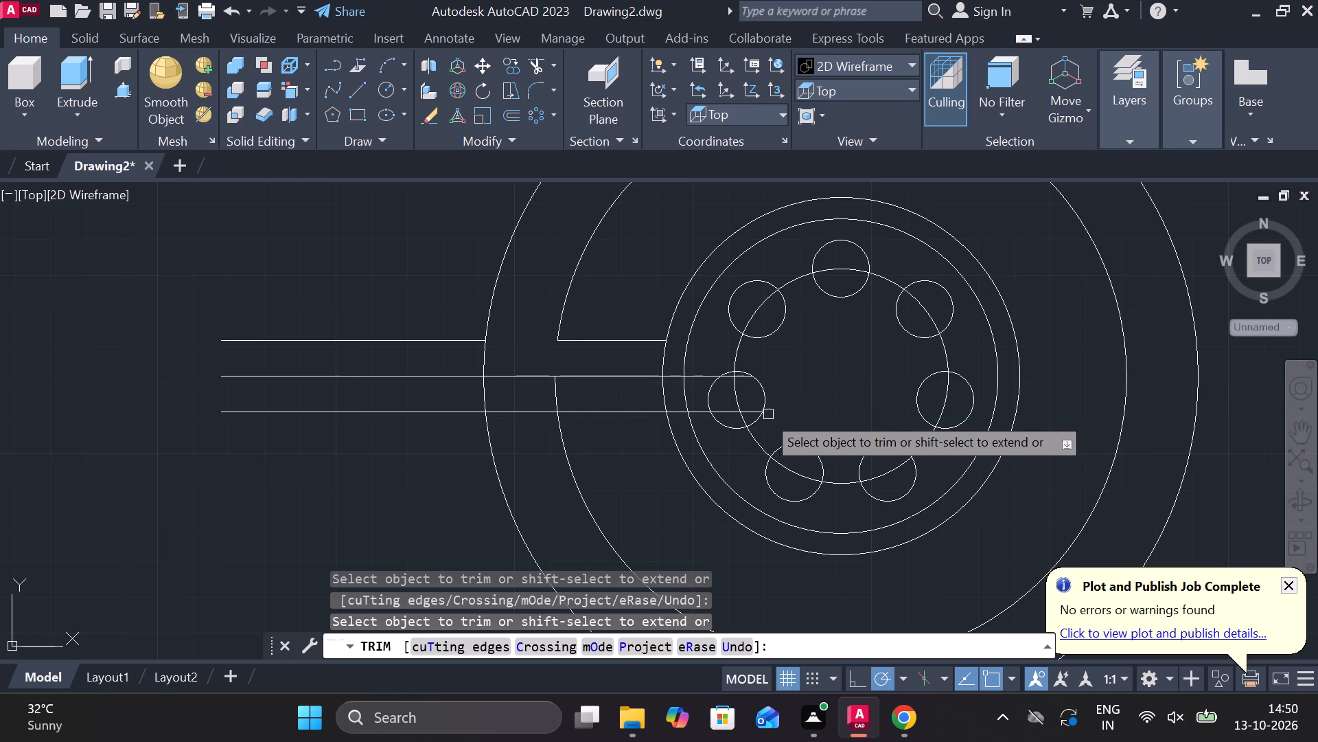
click(735, 415)
scroll(691, 426, up, 2)
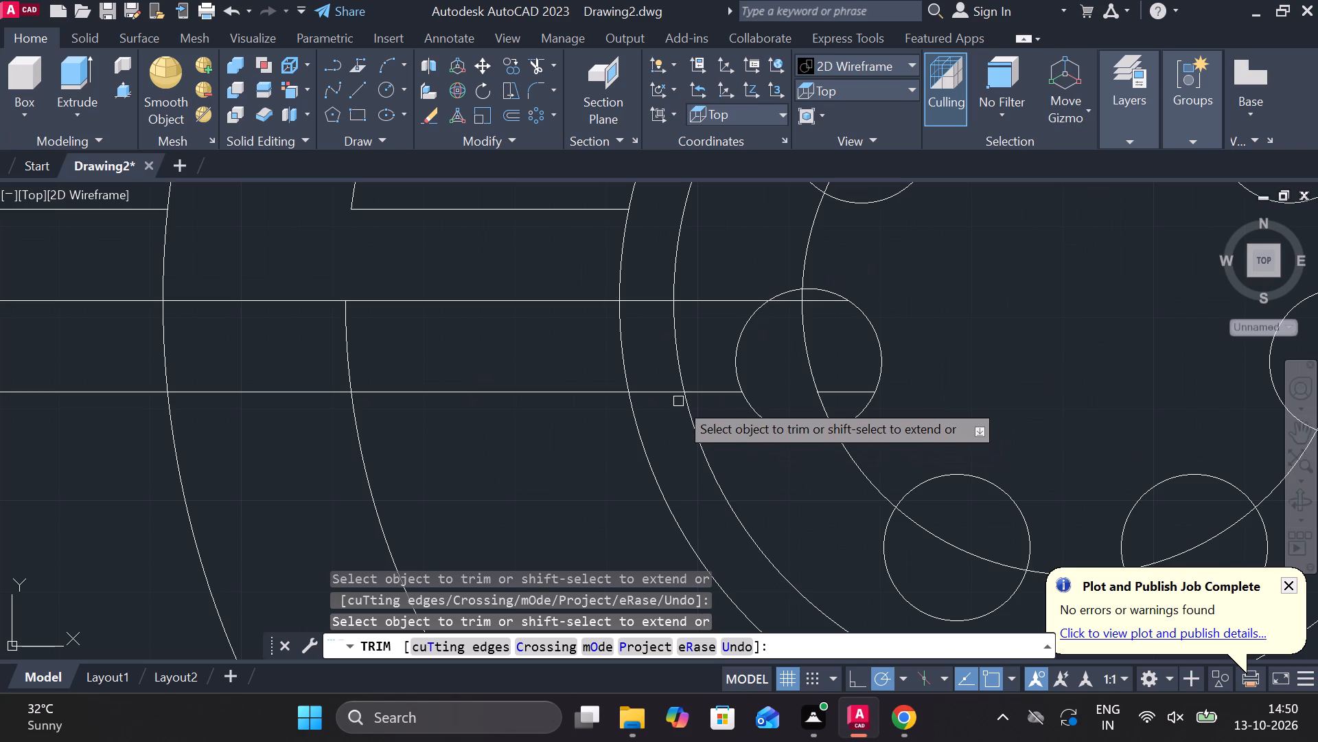
click(716, 390)
click(625, 330)
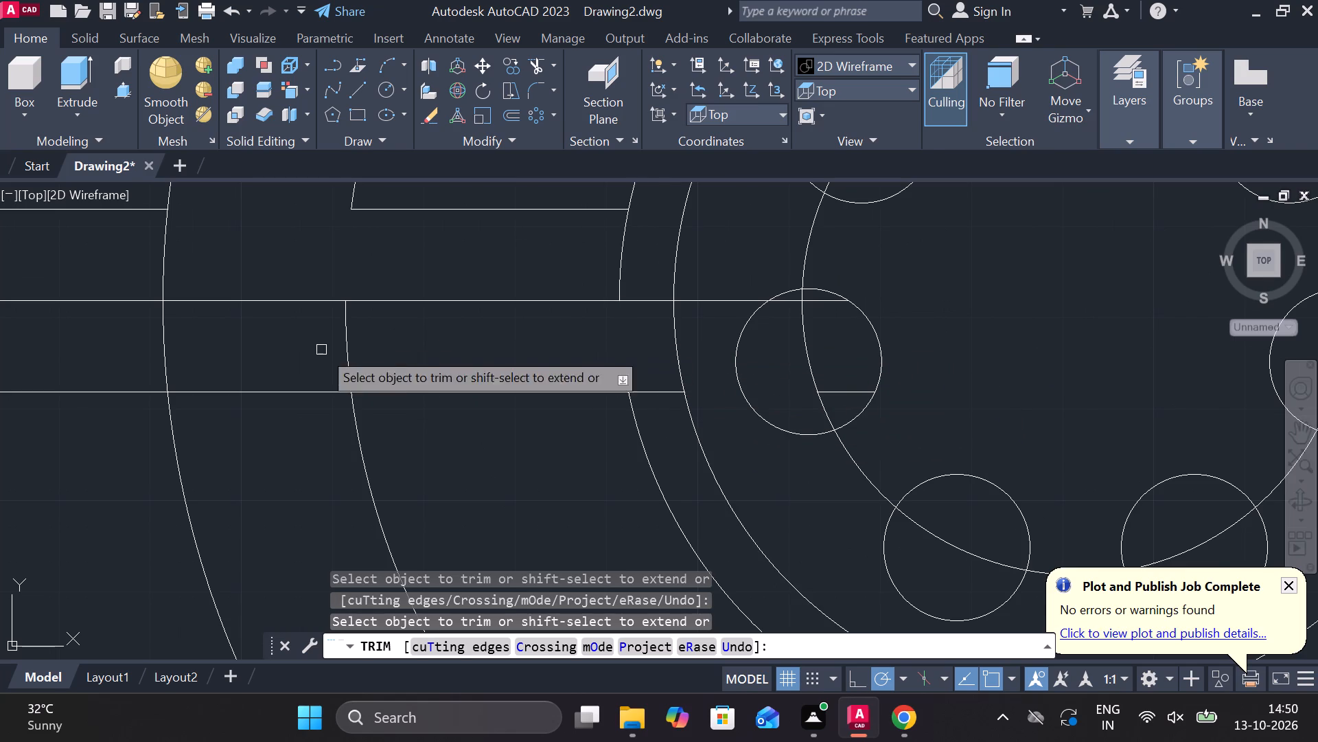
click(343, 341)
scroll(431, 325, down, 3)
scroll(432, 325, up, 2)
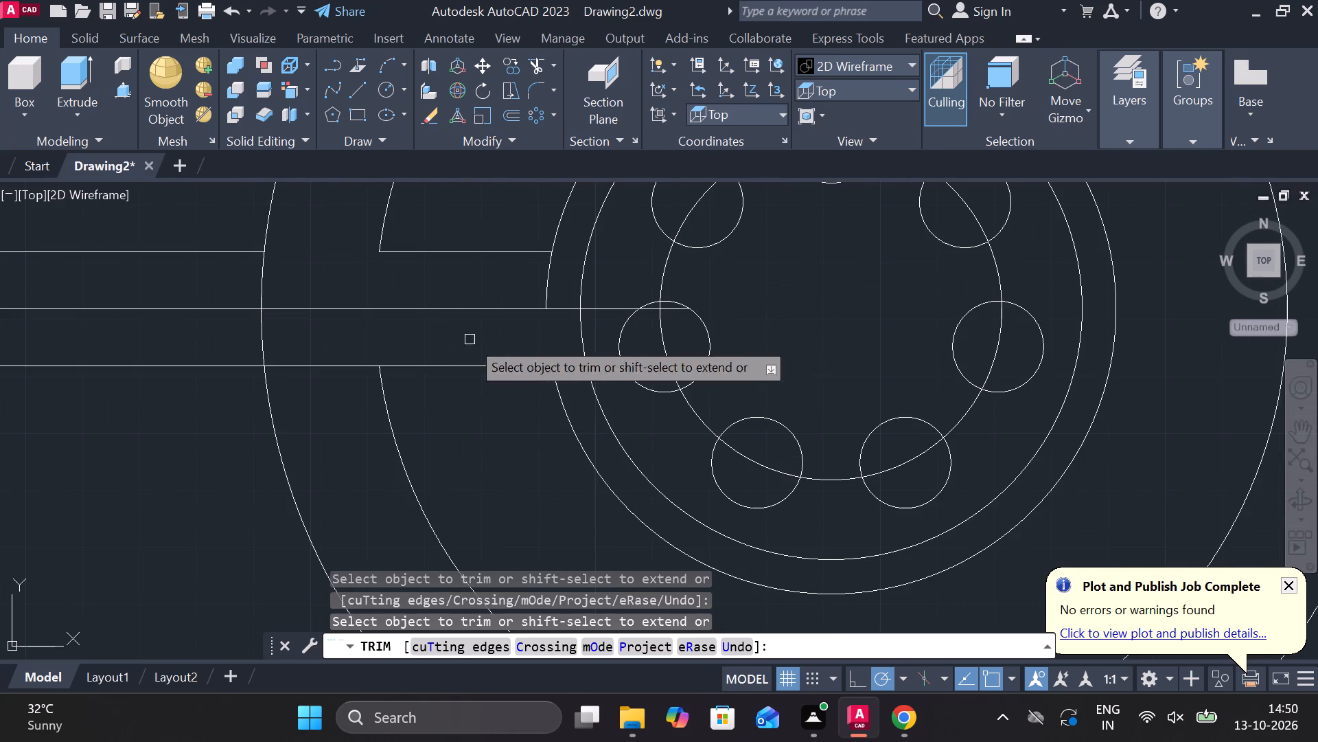
click(569, 370)
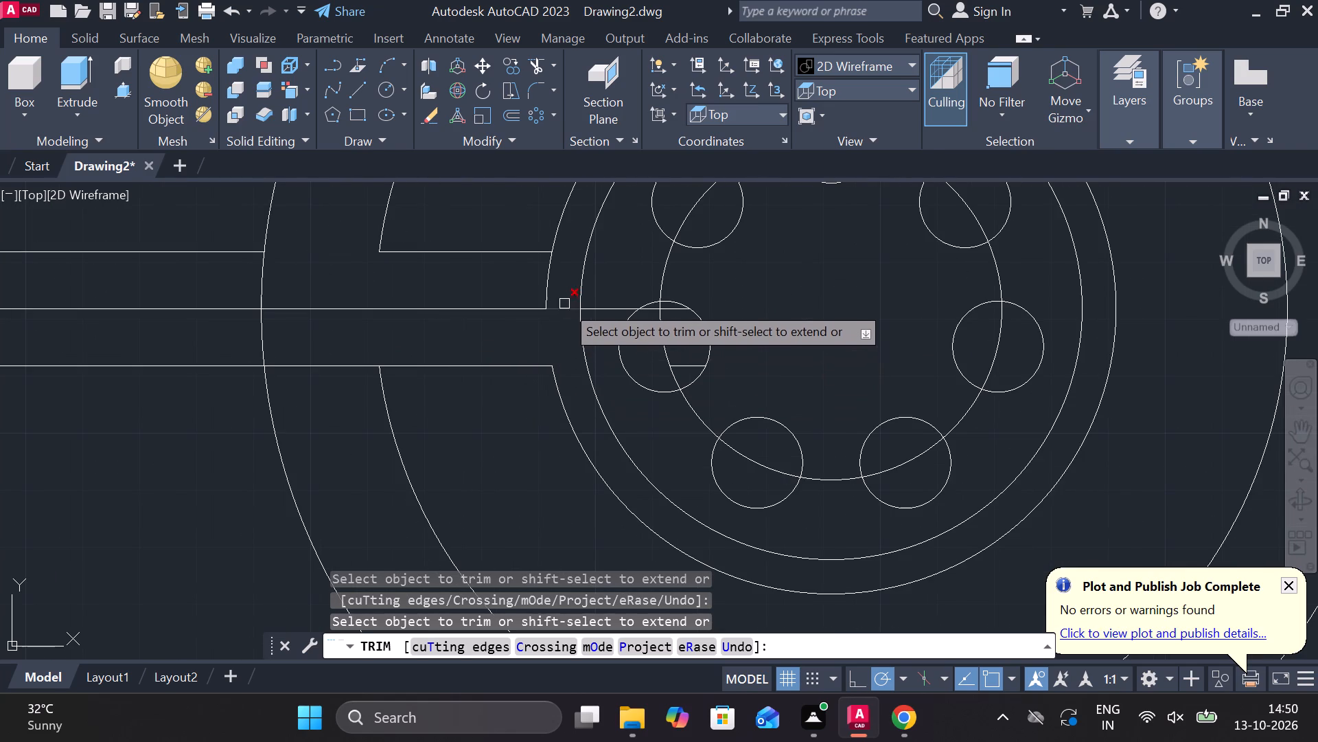
Trim the middle line from the diameter 88 to 200 circle, the lower line from radius 80 to diameter 200, and the slot's remaining radius 50 arc.
click(564, 304)
scroll(527, 314, down, 3)
click(481, 304)
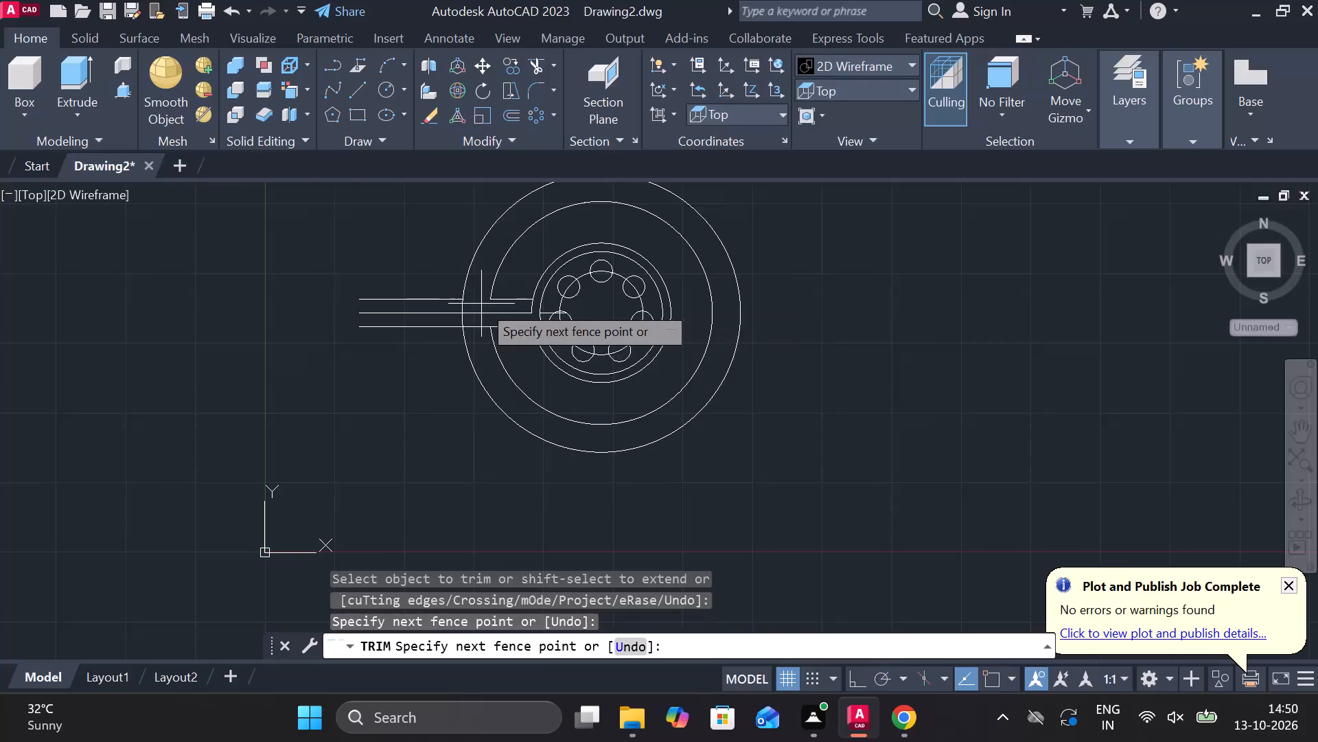
click(484, 339)
scroll(524, 315, up, 2)
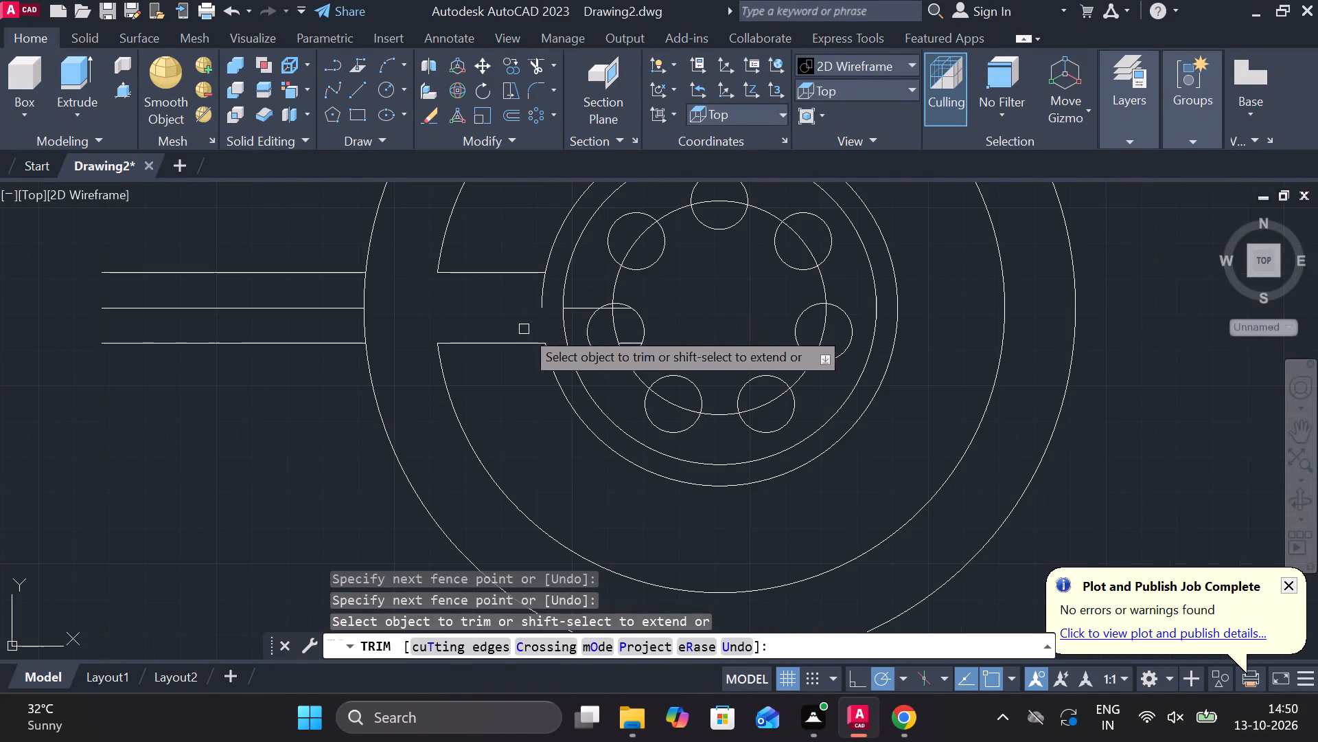
click(537, 304)
scroll(535, 304, down, 1)
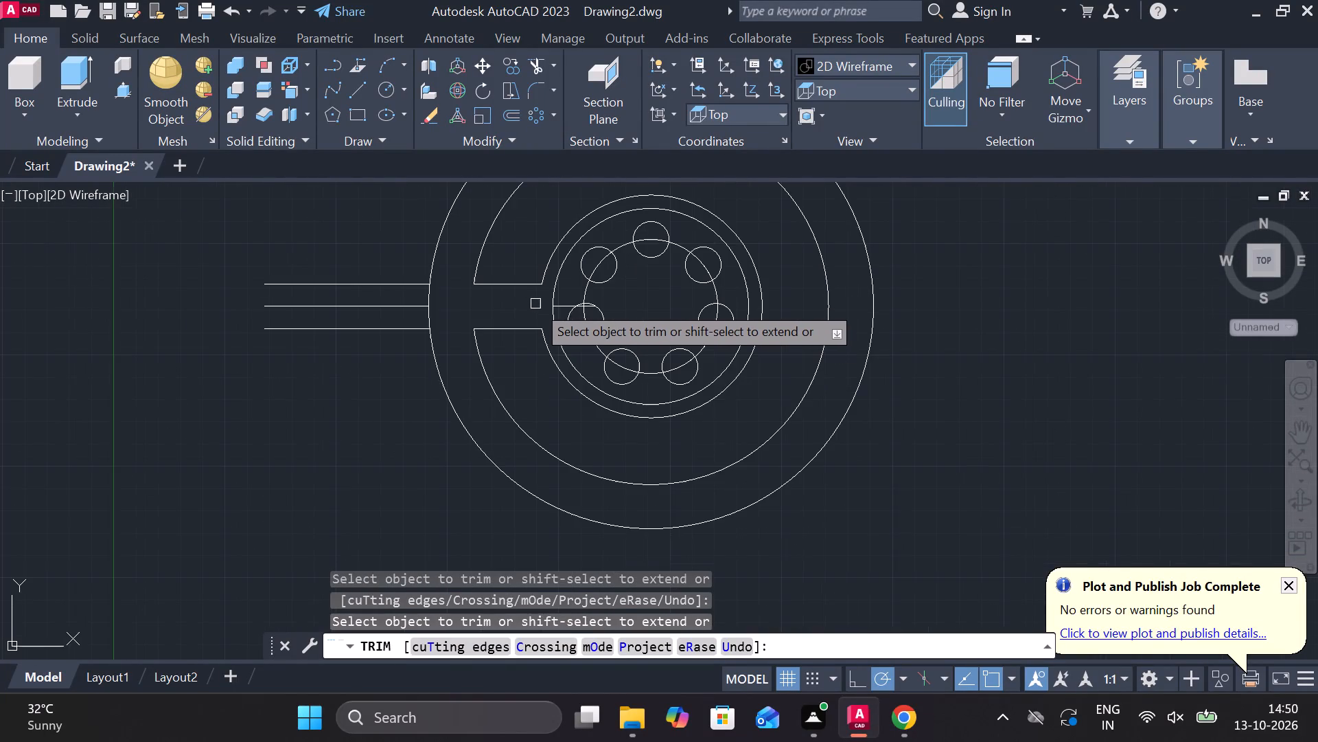
scroll(535, 304, down, 2)
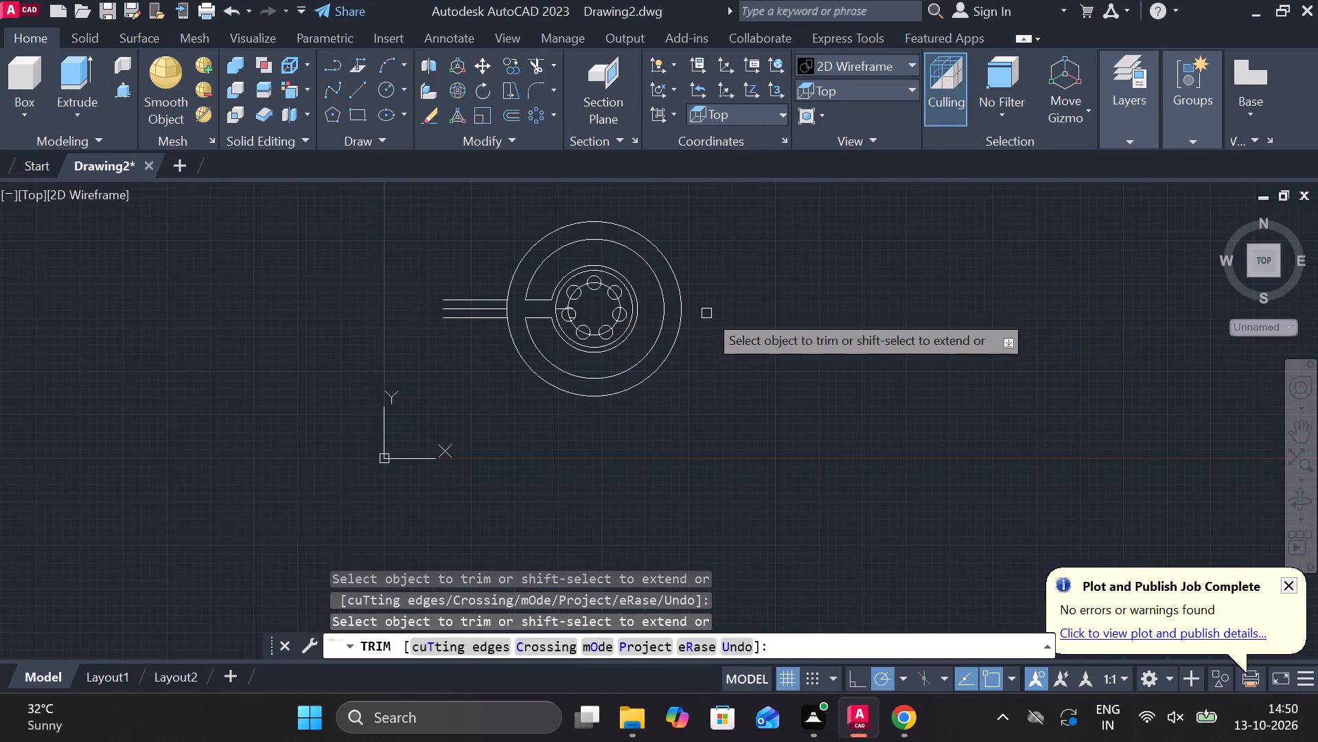
scroll(708, 306, up, 2)
scroll(710, 306, down, 1)
middle_drag(739, 370, 756, 410)
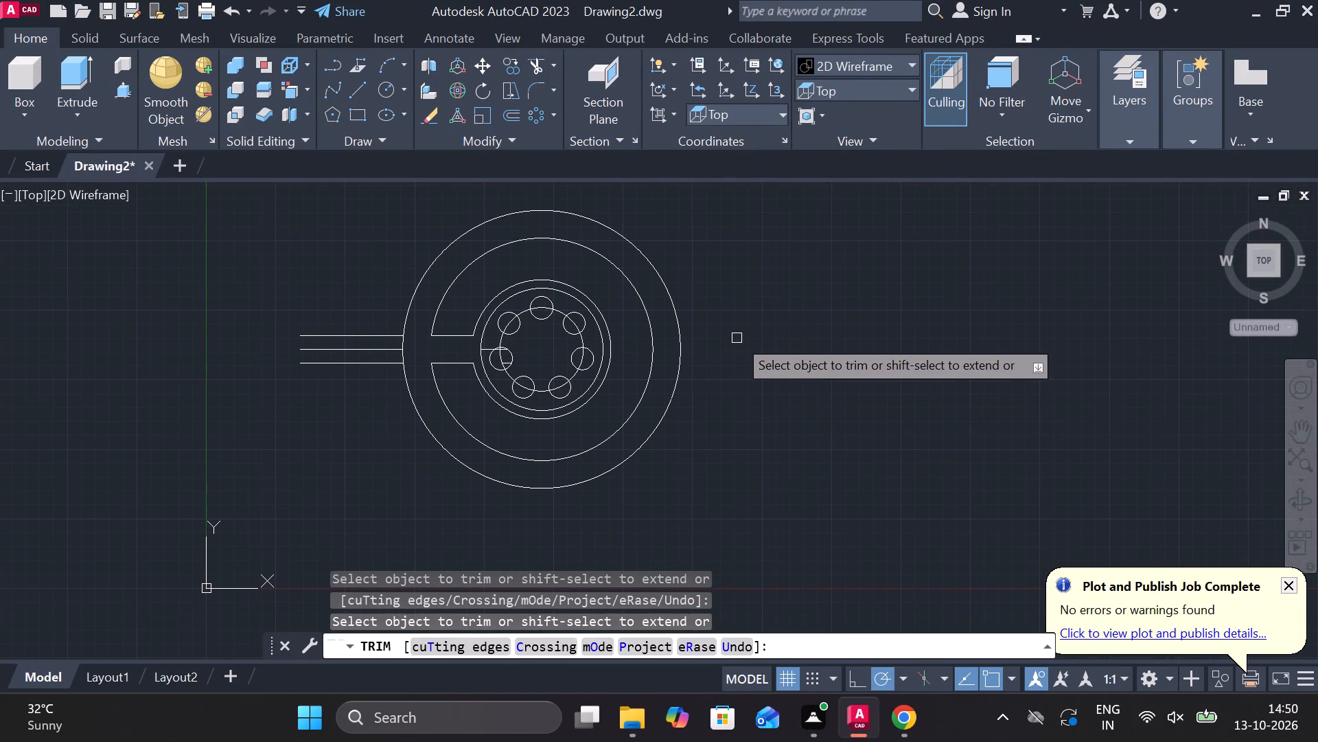
scroll(673, 293, up, 1)
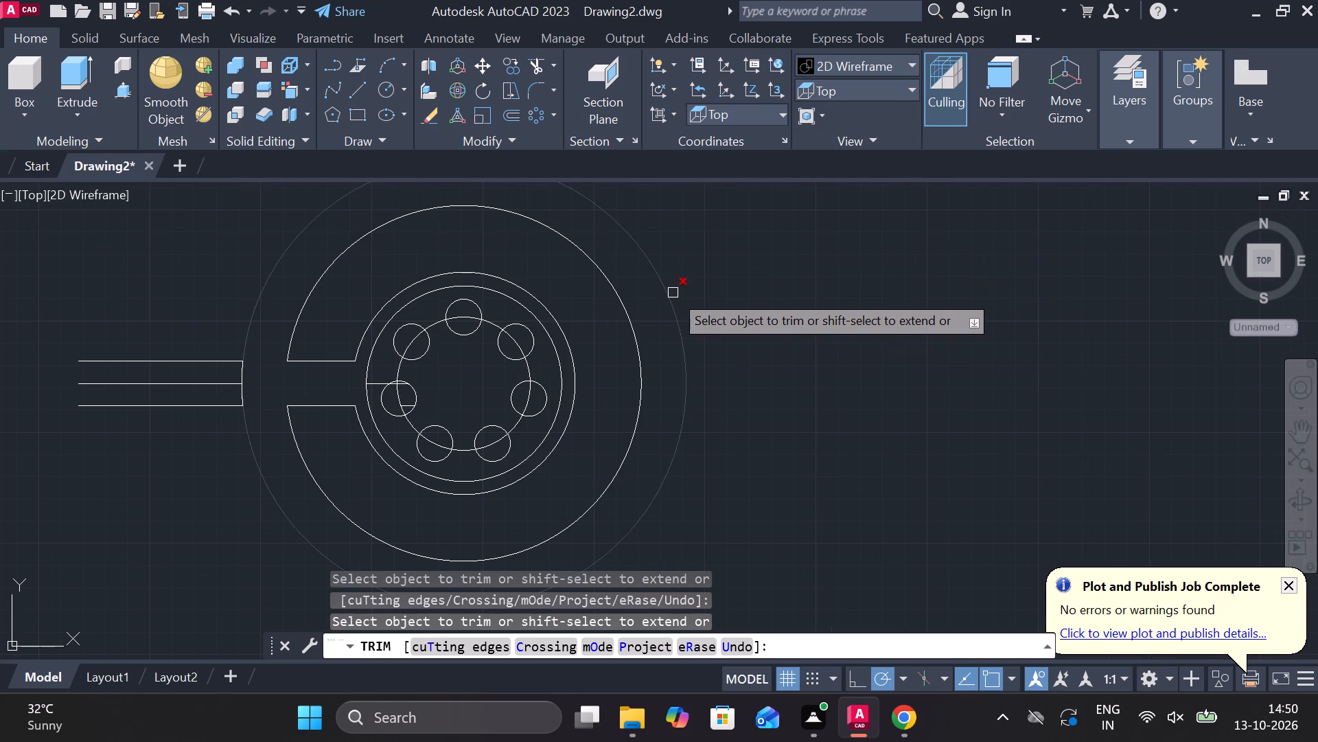
middle_drag(697, 315, 776, 394)
key(Escape)
Draw a vertical line about 108.6 long from the common centre upward past the diameter 200 circle.
key(l)
key(Return)
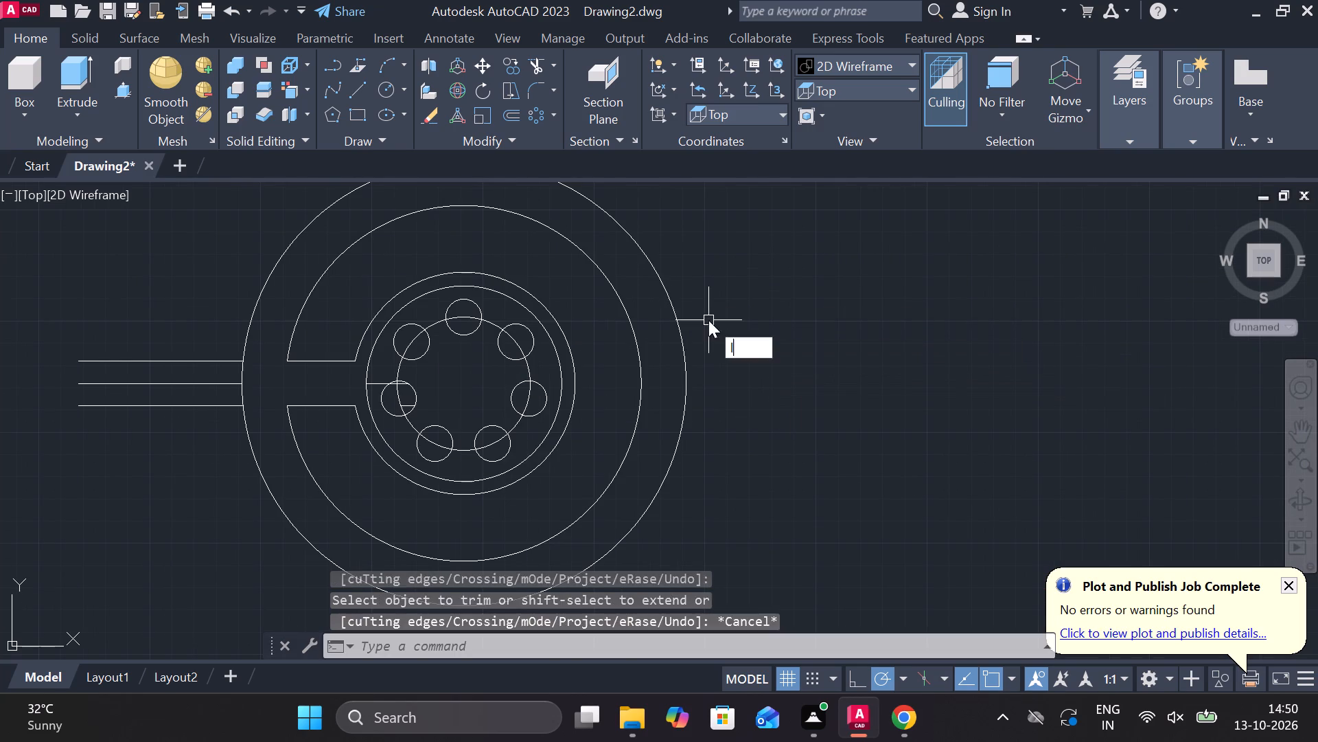
click(459, 380)
middle_drag(474, 319, 476, 326)
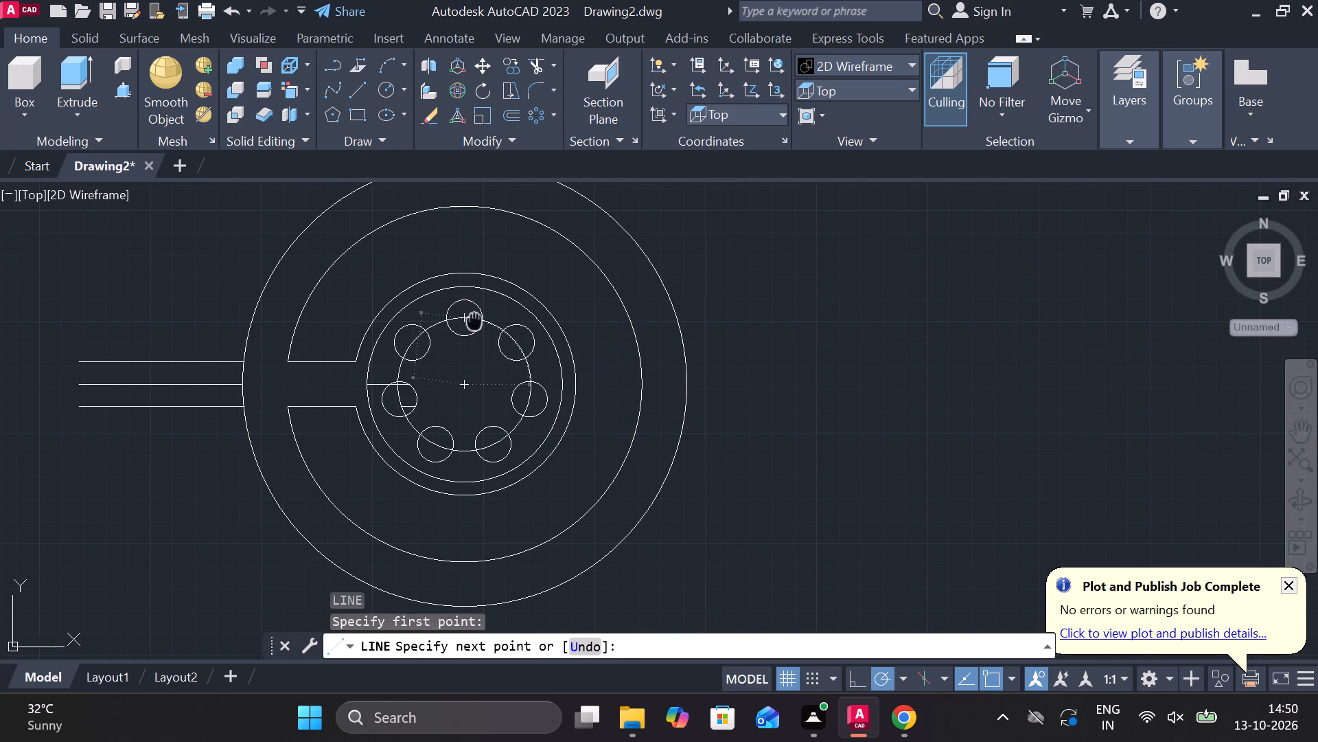
middle_drag(476, 326, 455, 410)
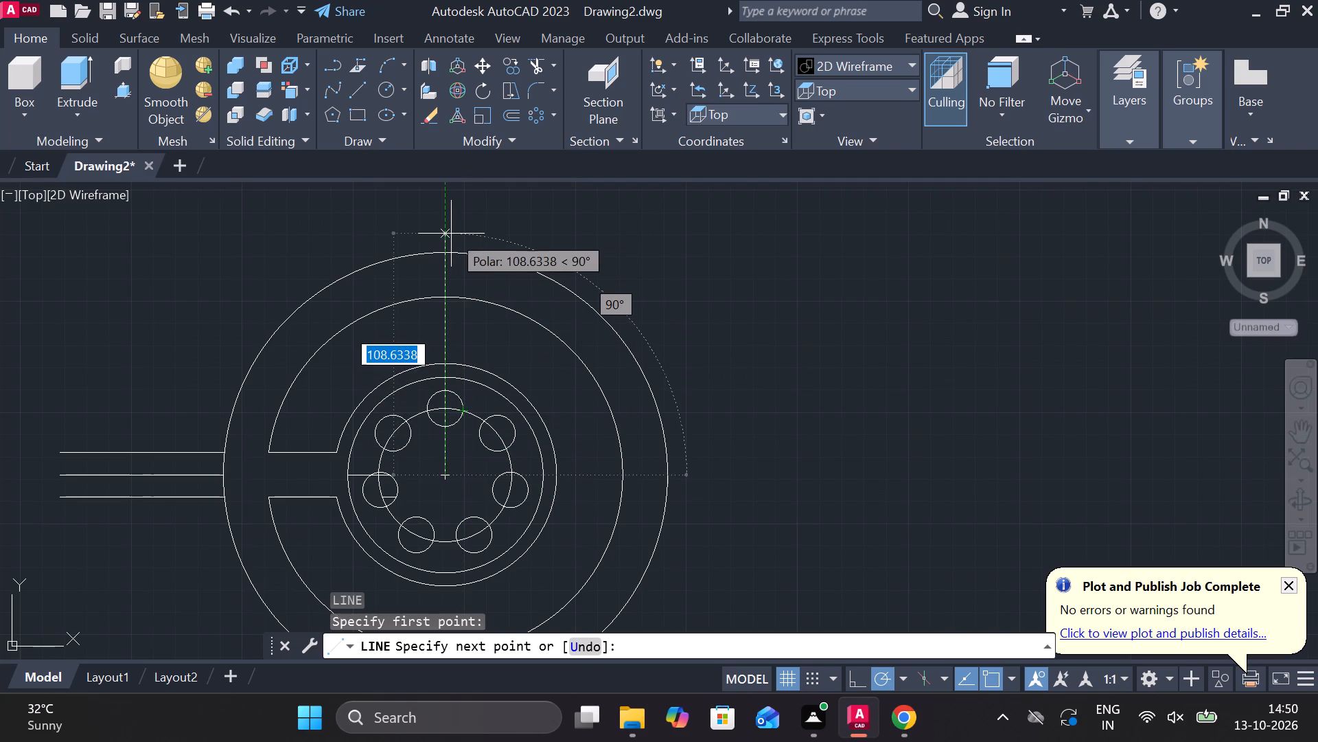
click(451, 234)
key(Escape)
Lengthen the vertical line's lower end straight down past the bottom of the diameter 200 circle.
scroll(542, 304, down, 2)
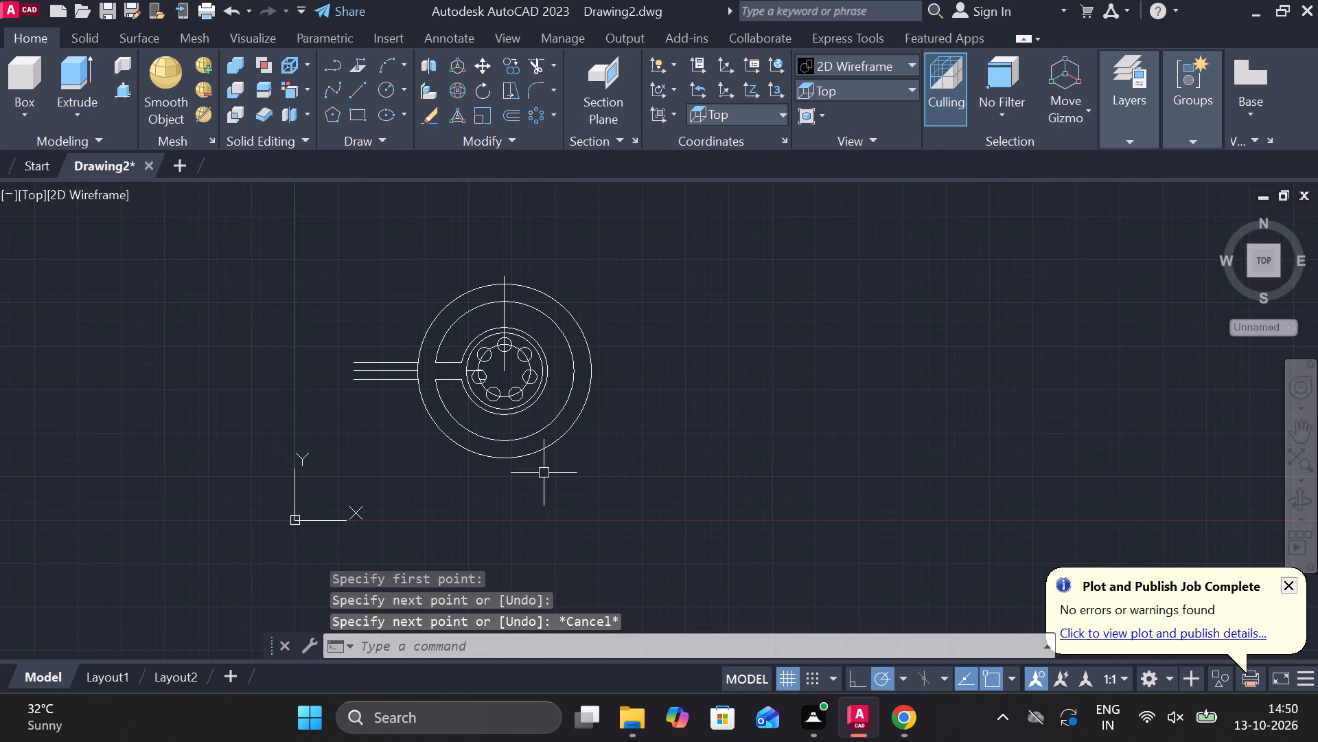
click(506, 314)
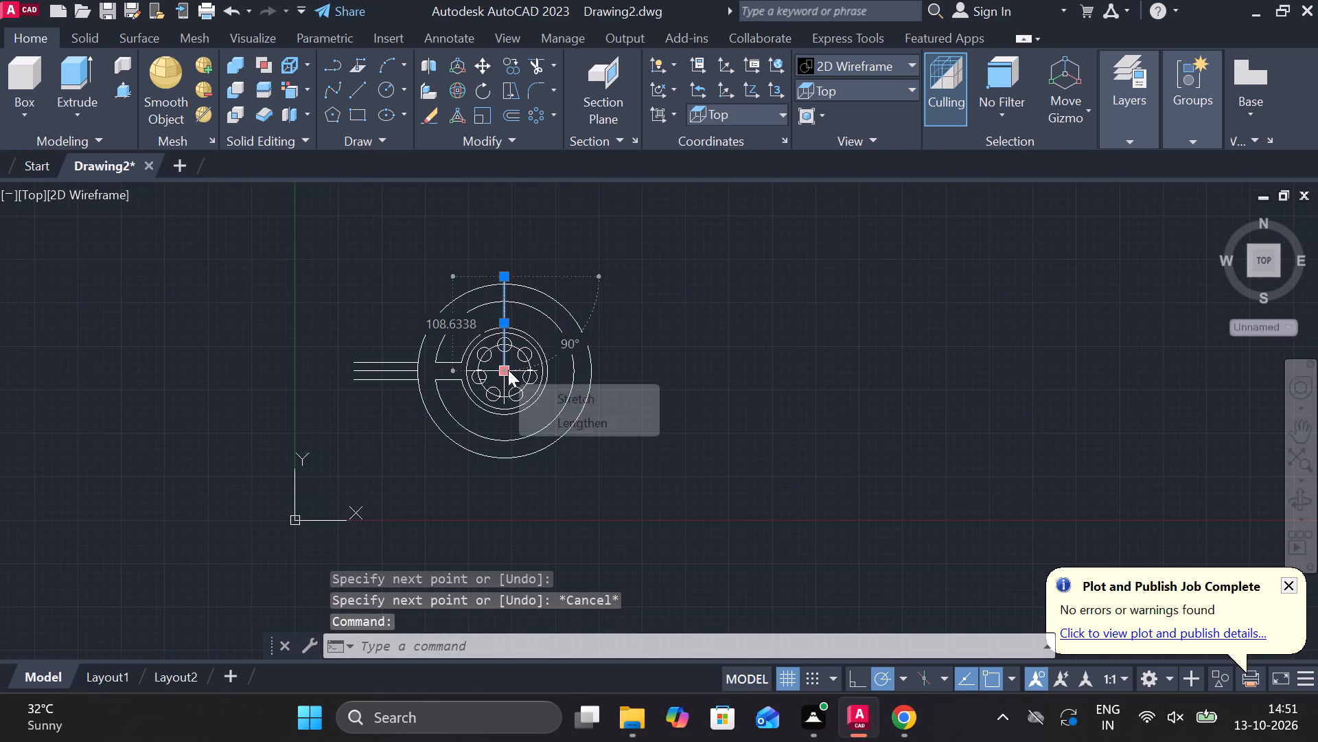
click(562, 418)
click(550, 491)
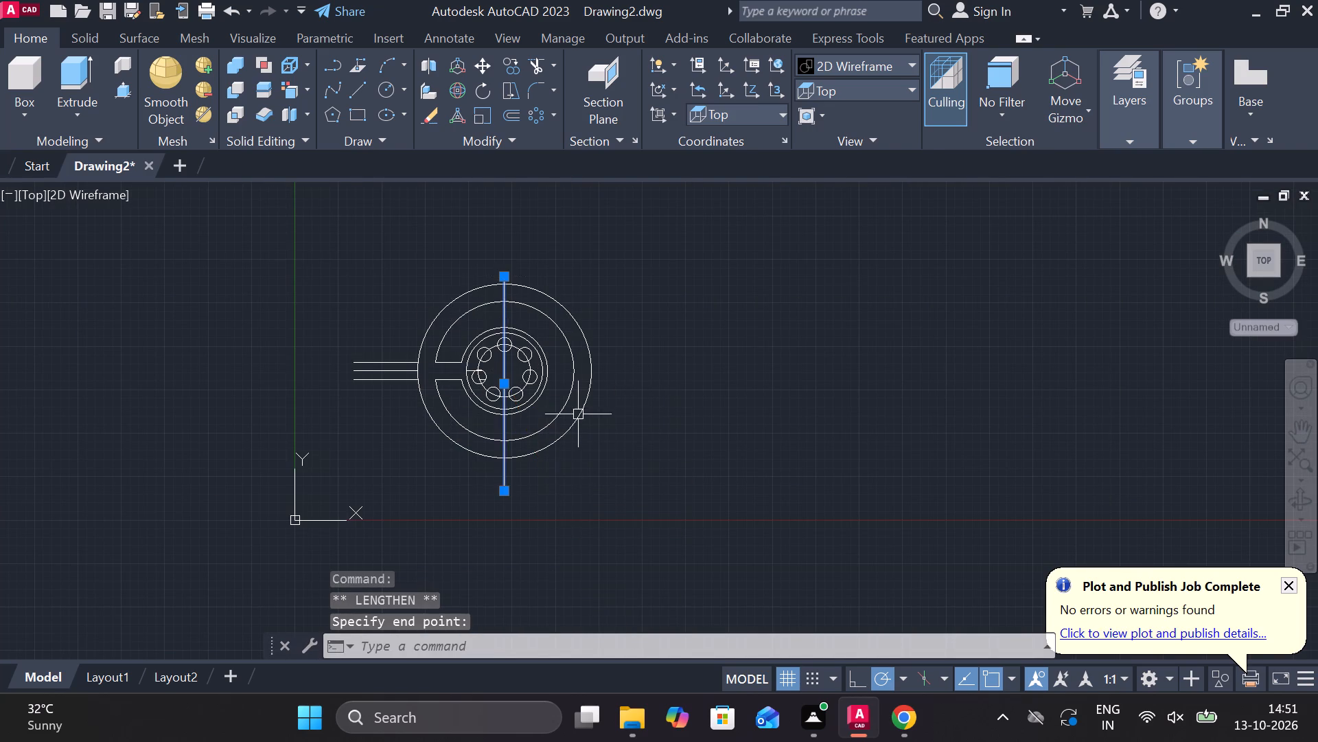
scroll(579, 405, up, 1)
middle_drag(665, 414, 774, 422)
key(Escape)
Trim the vertical line's upper part between the radius 80 and diameter 200 circles, and the right halves of the radius 50 and radius 80 circles.
text(tr)
key(space)
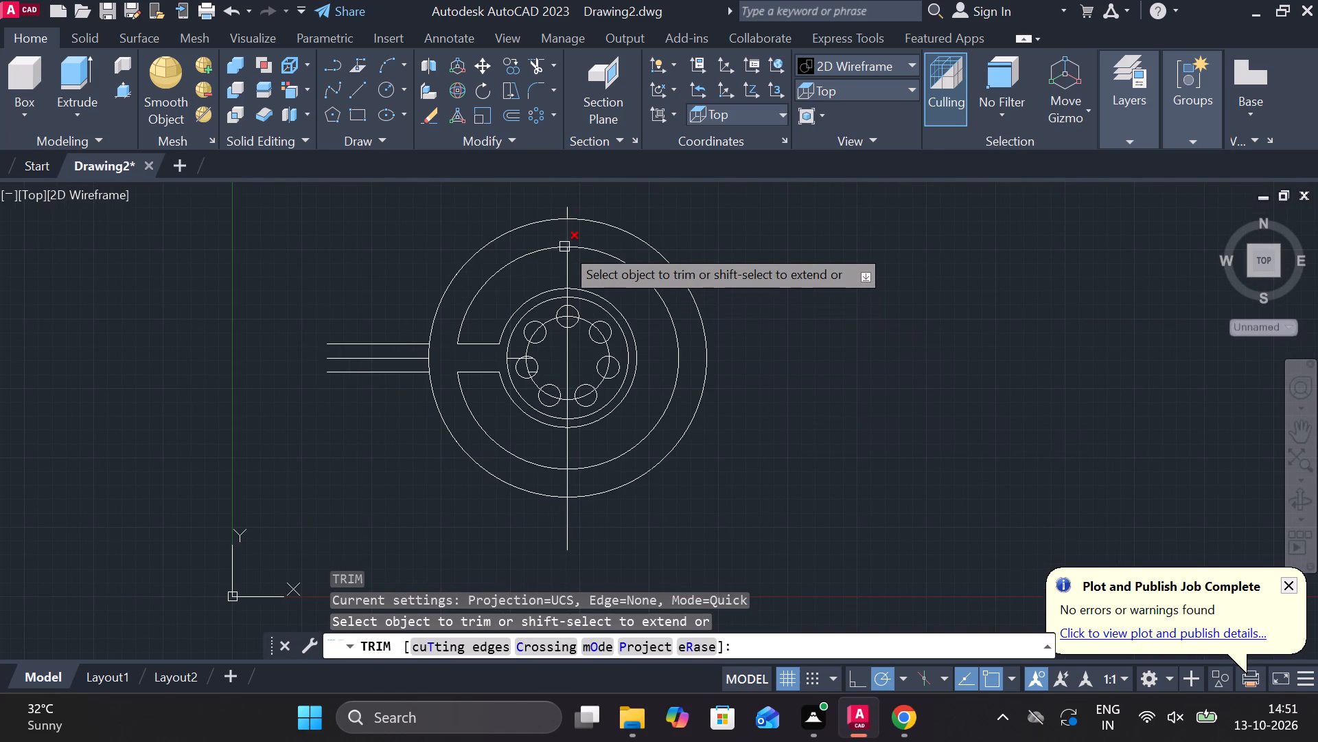
click(566, 241)
click(593, 295)
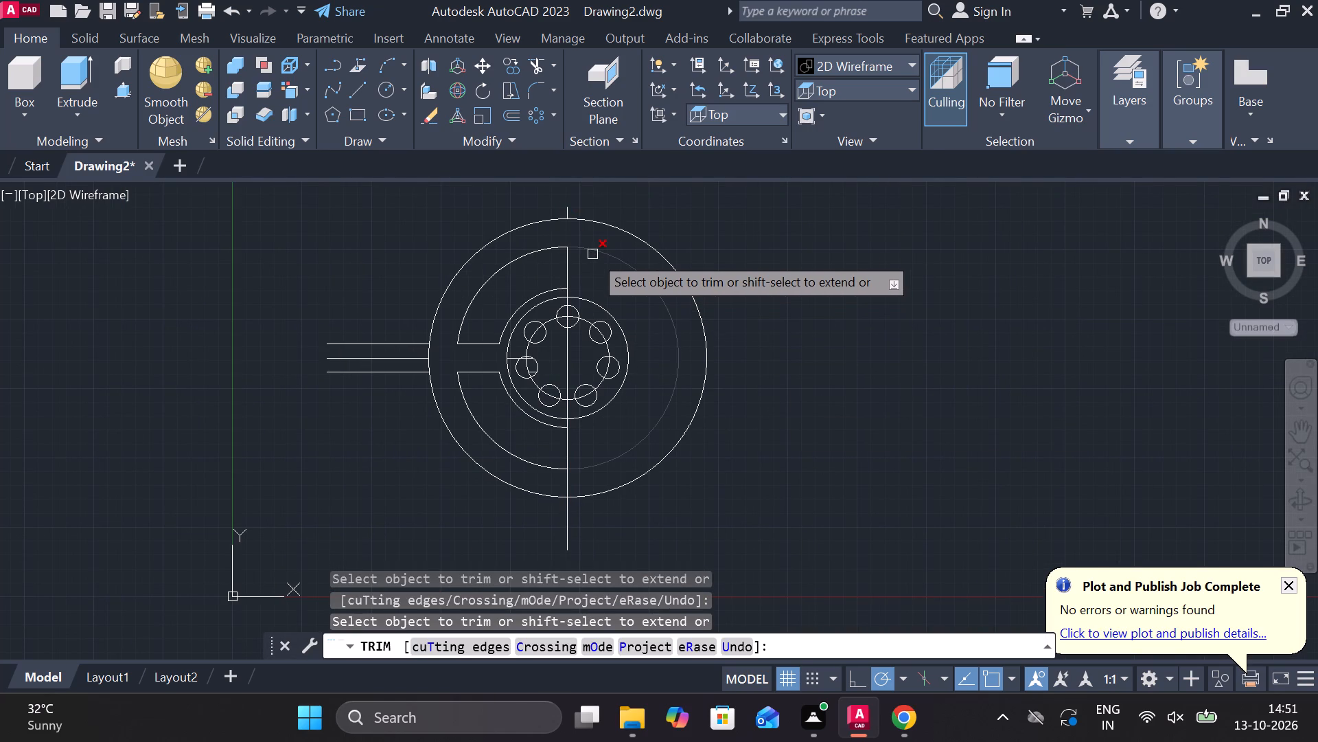
double_click(592, 254)
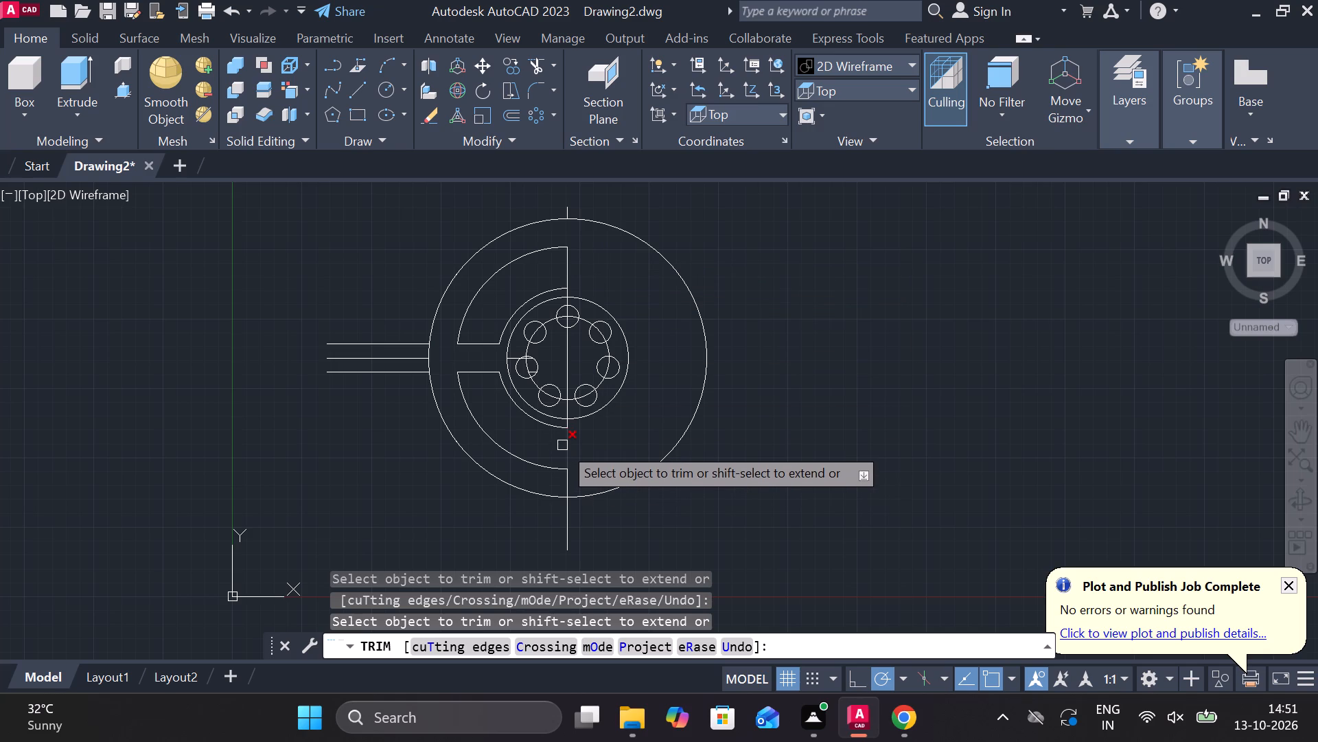
Trim the vertical line's lower part between radius 80 and diameter 200, and its pieces between the diameter 88 and radius 50 outlines at both ends.
click(568, 488)
scroll(572, 407, up, 3)
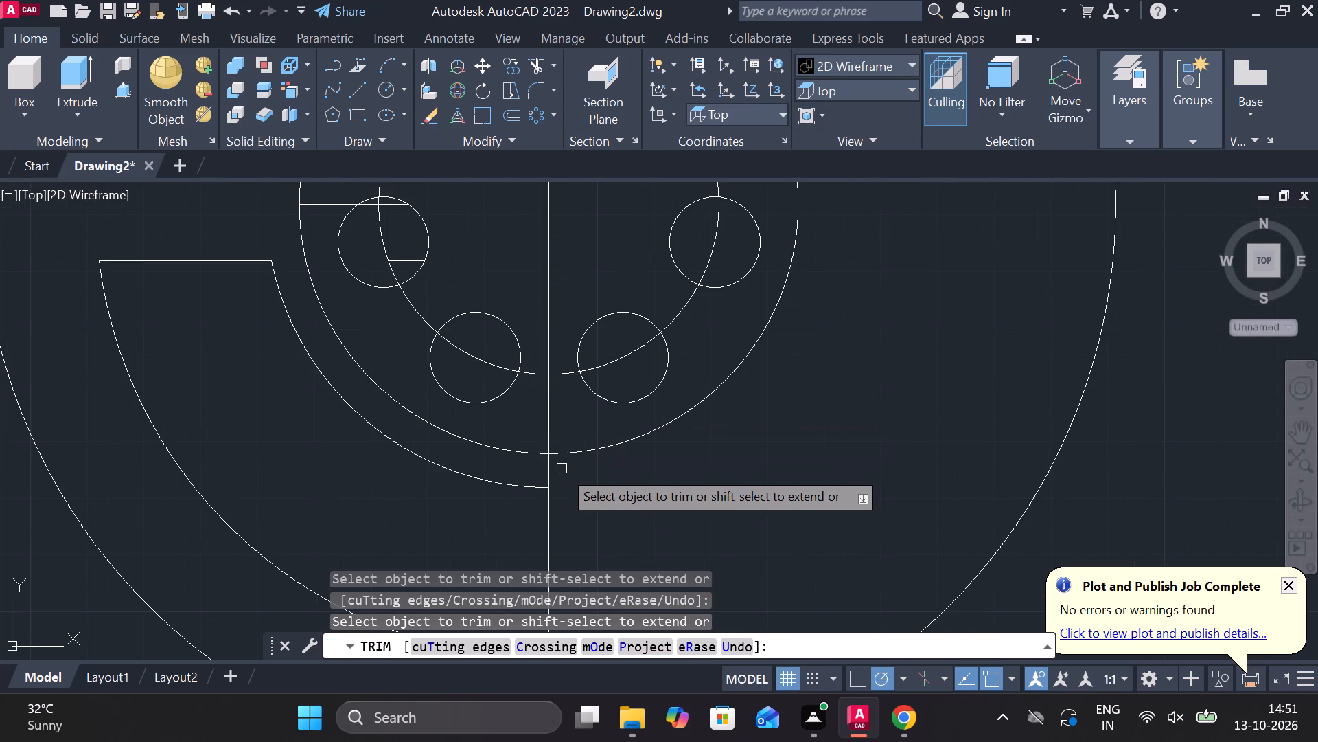
click(548, 472)
scroll(597, 482, down, 3)
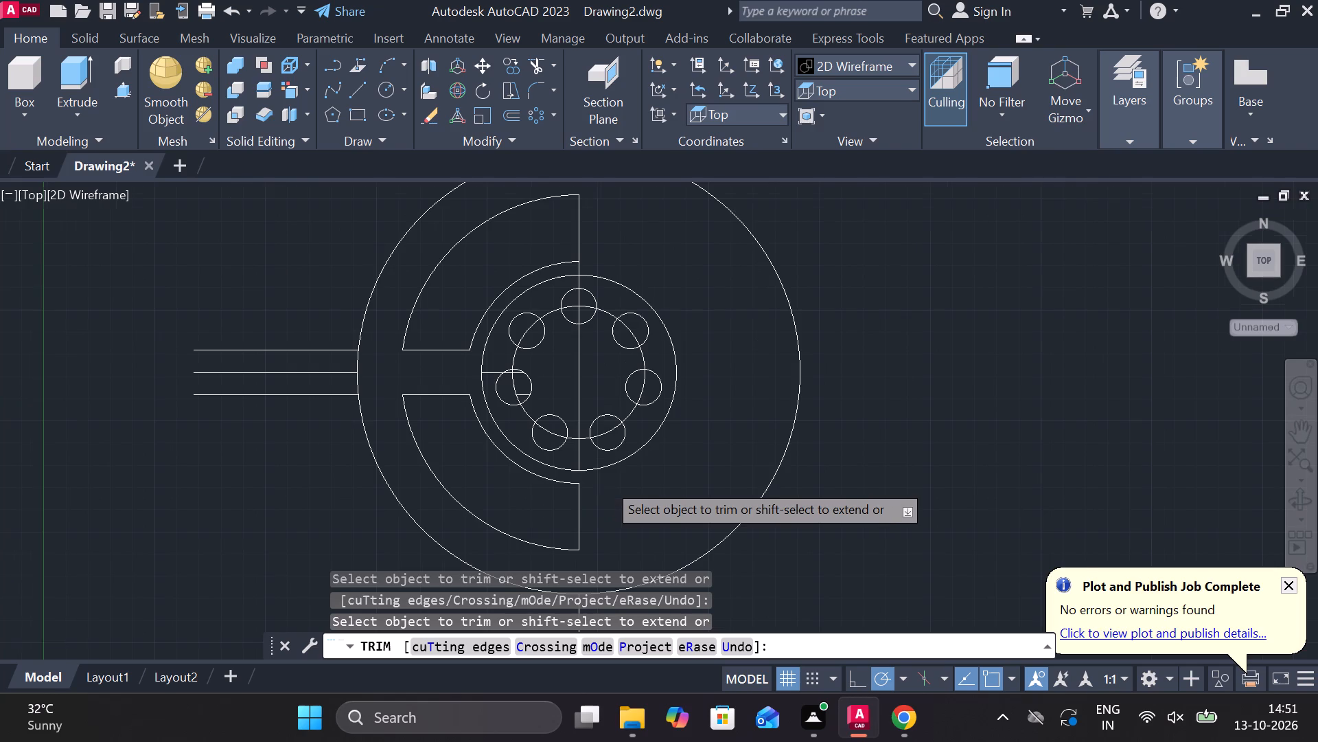
scroll(605, 366, up, 3)
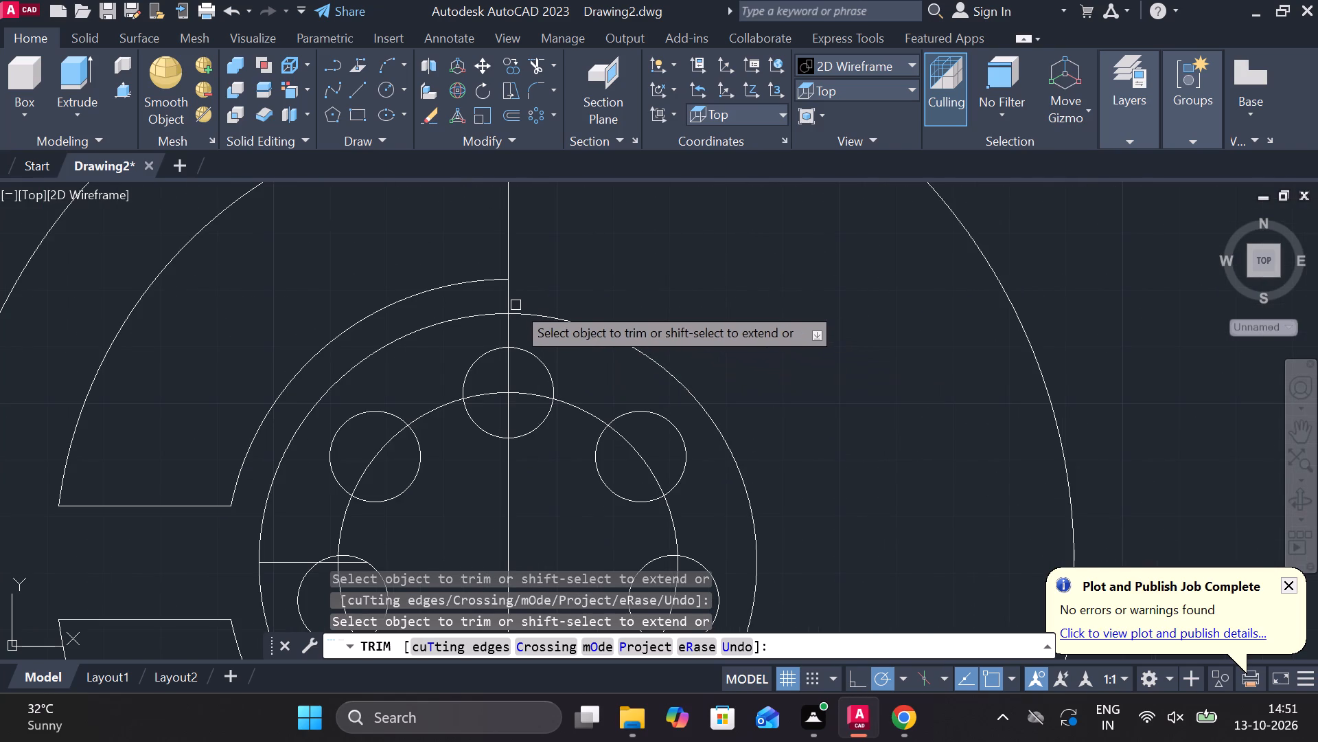
click(509, 300)
scroll(583, 296, down, 1)
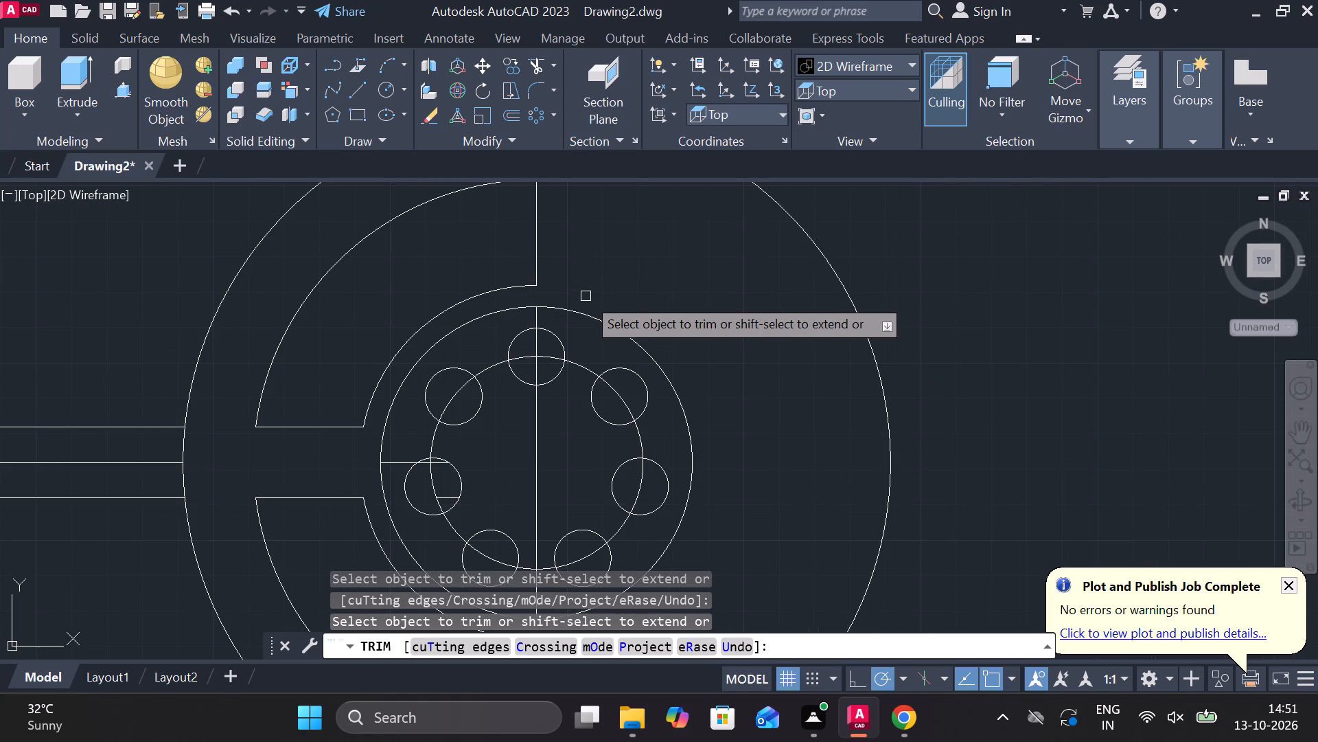
scroll(638, 291, down, 1)
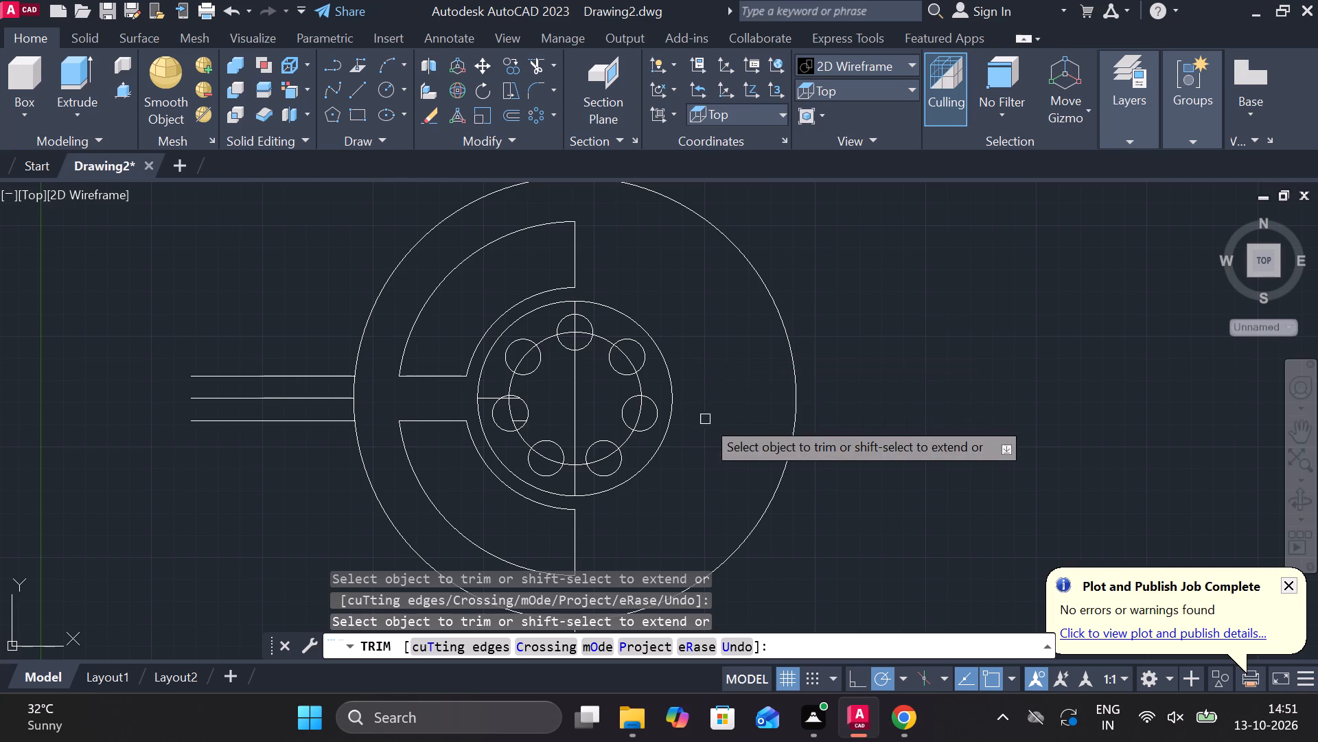
key(Escape)
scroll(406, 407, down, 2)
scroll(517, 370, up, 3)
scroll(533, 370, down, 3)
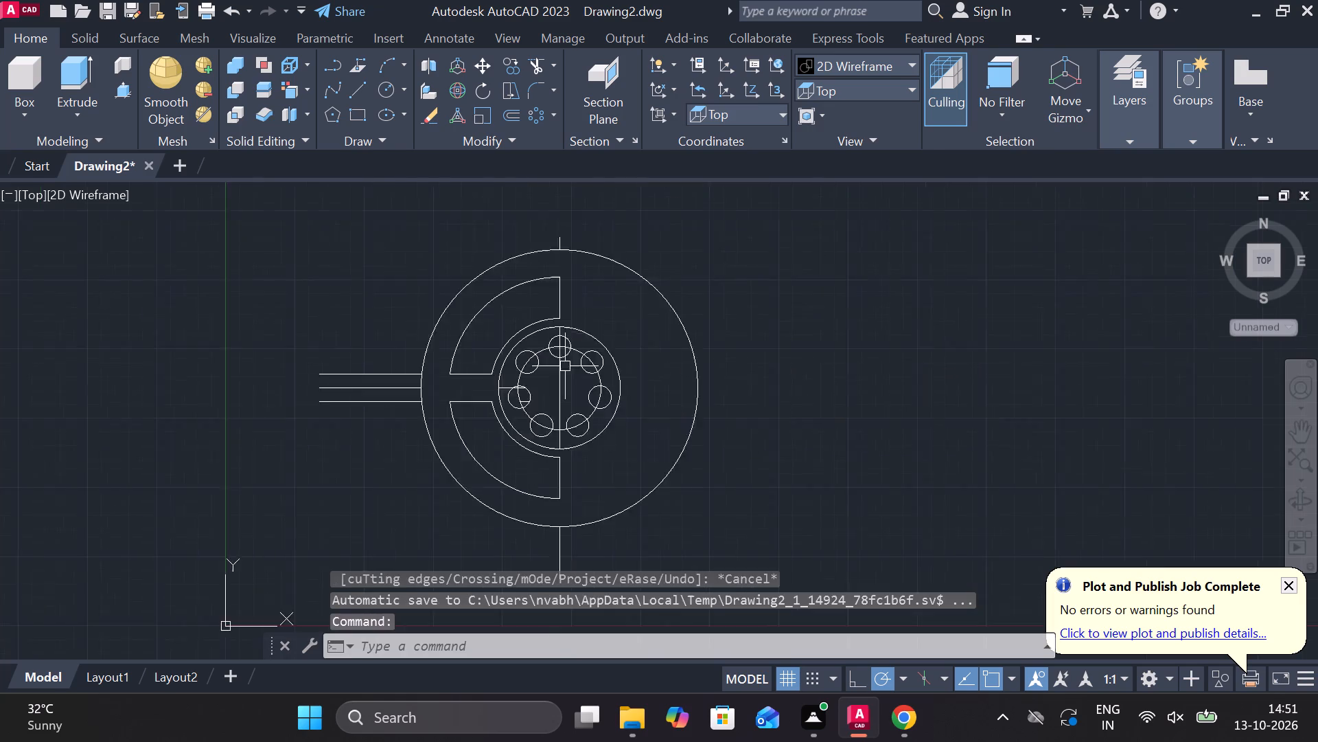
Erase the upper and lower radius 50 arcs and the two short horizontal slot lines joined to them.
scroll(590, 358, up, 3)
key(Escape)
scroll(572, 346, down, 3)
scroll(527, 361, up, 2)
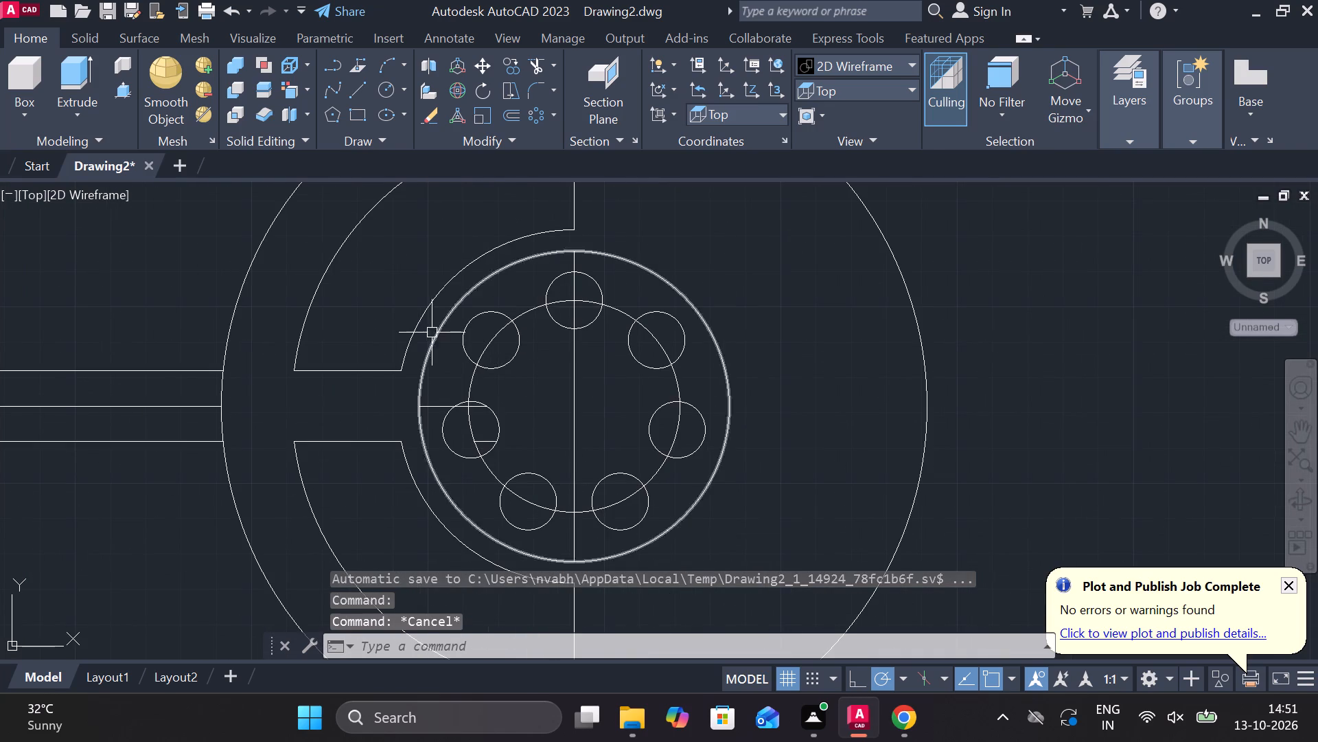
click(417, 323)
double_click(377, 372)
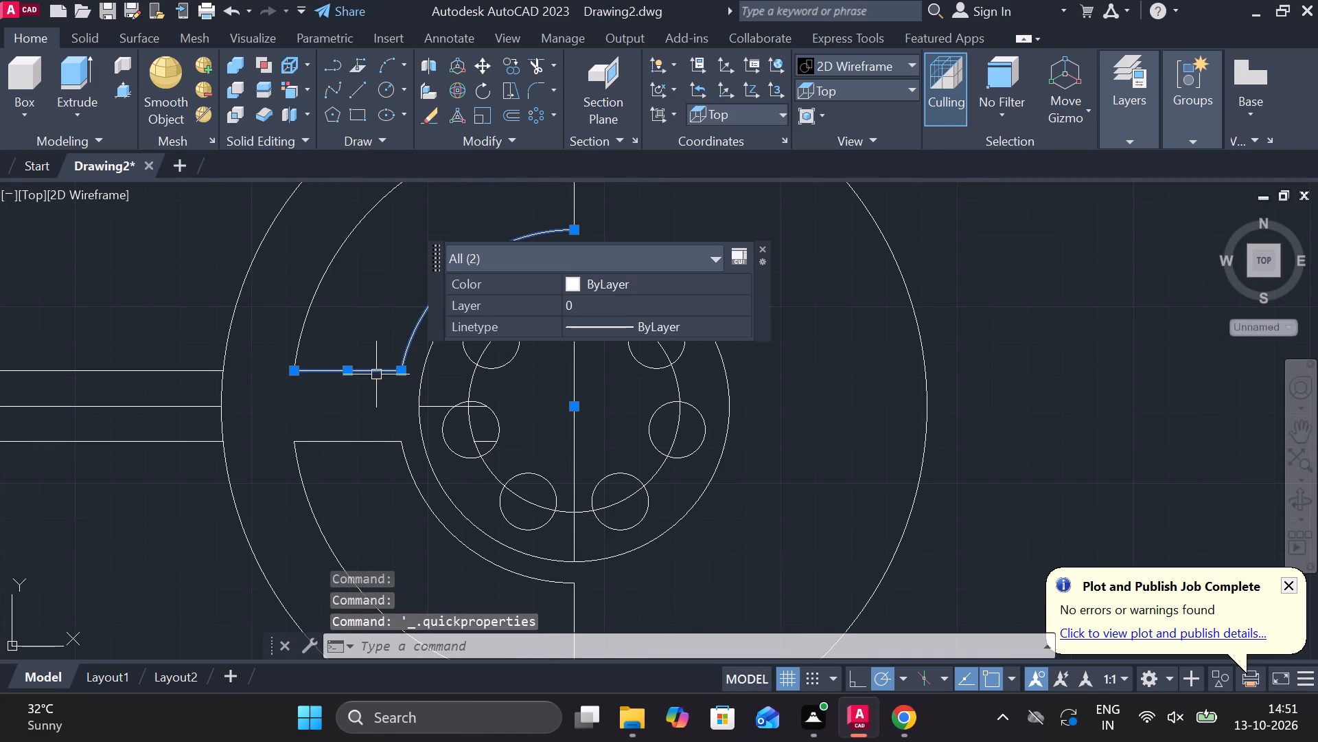
click(354, 440)
double_click(443, 524)
text(e)
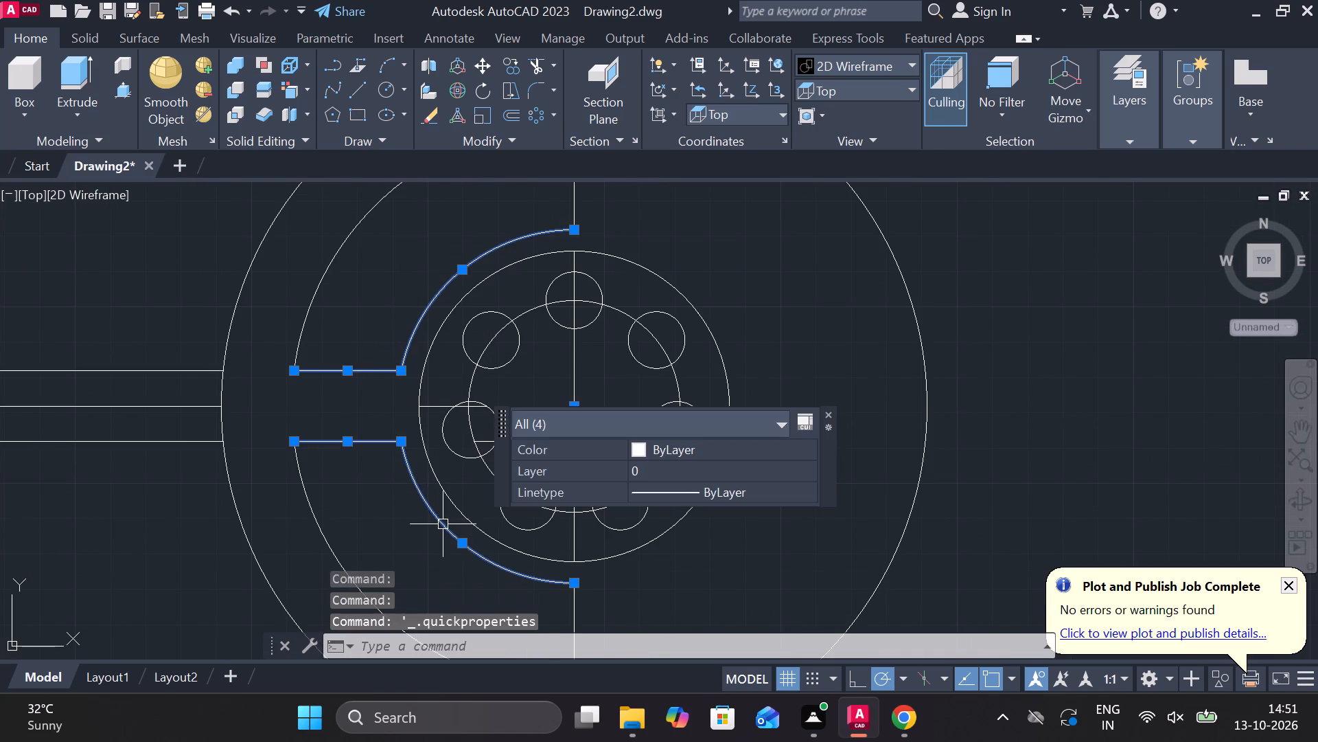
key(space)
Erase the two leftover horizontal line pieces inside the diameter 88 circle, left of the common centre.
click(443, 406)
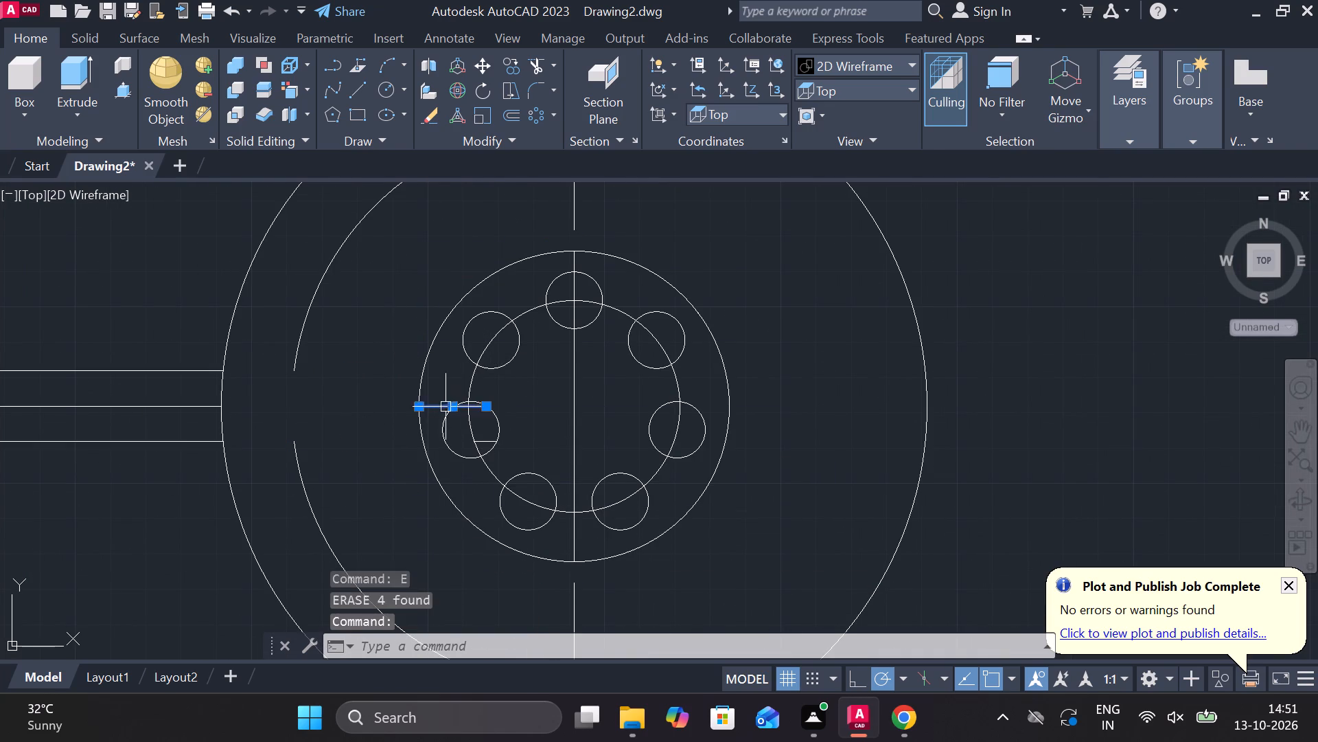
click(485, 438)
text(e)
key(space)
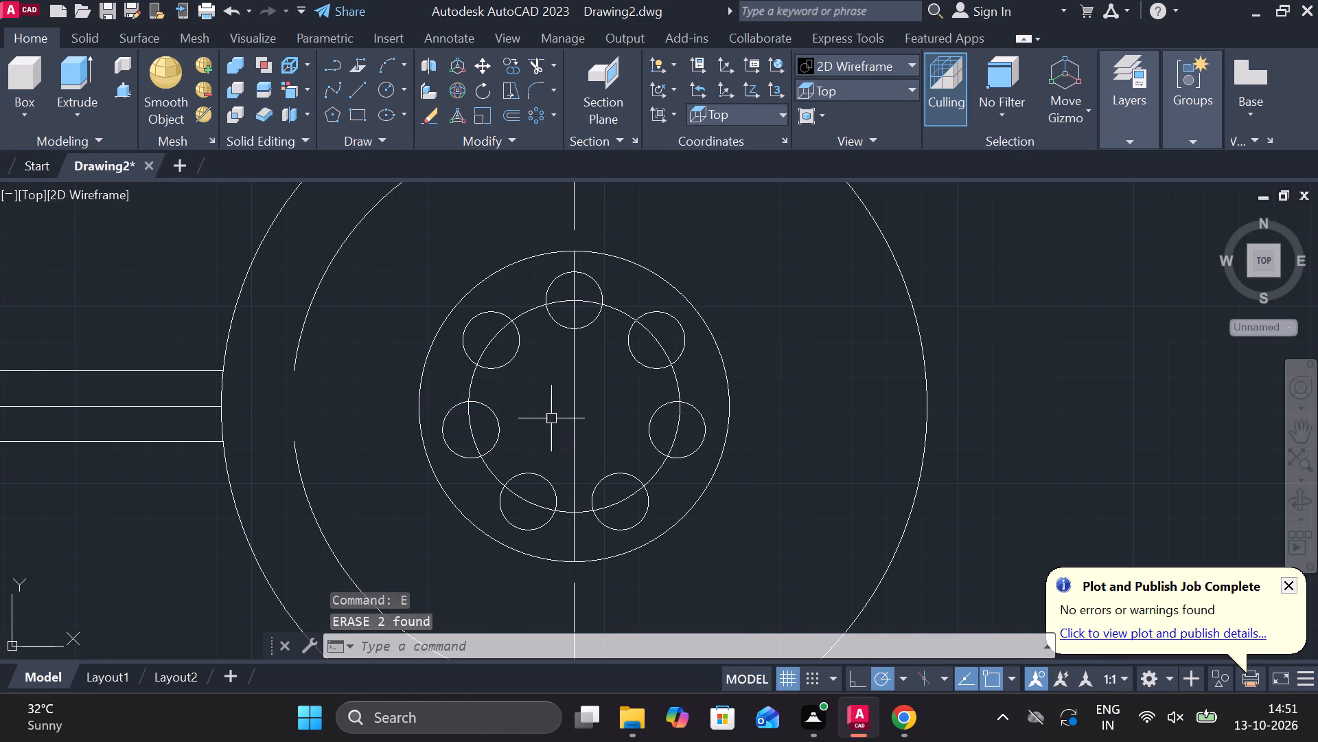
Draw a horizontal line 40 long from the common centre toward the left.
scroll(671, 370, down, 1)
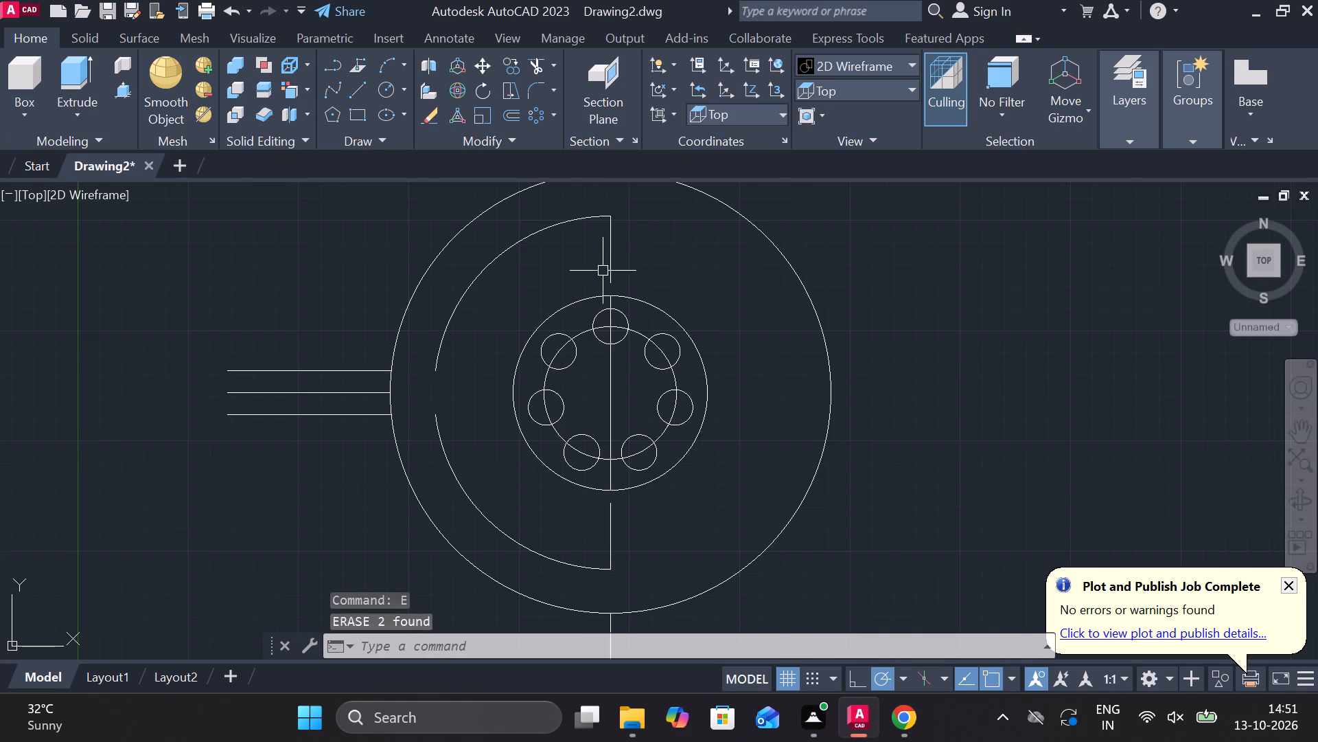
key(Escape)
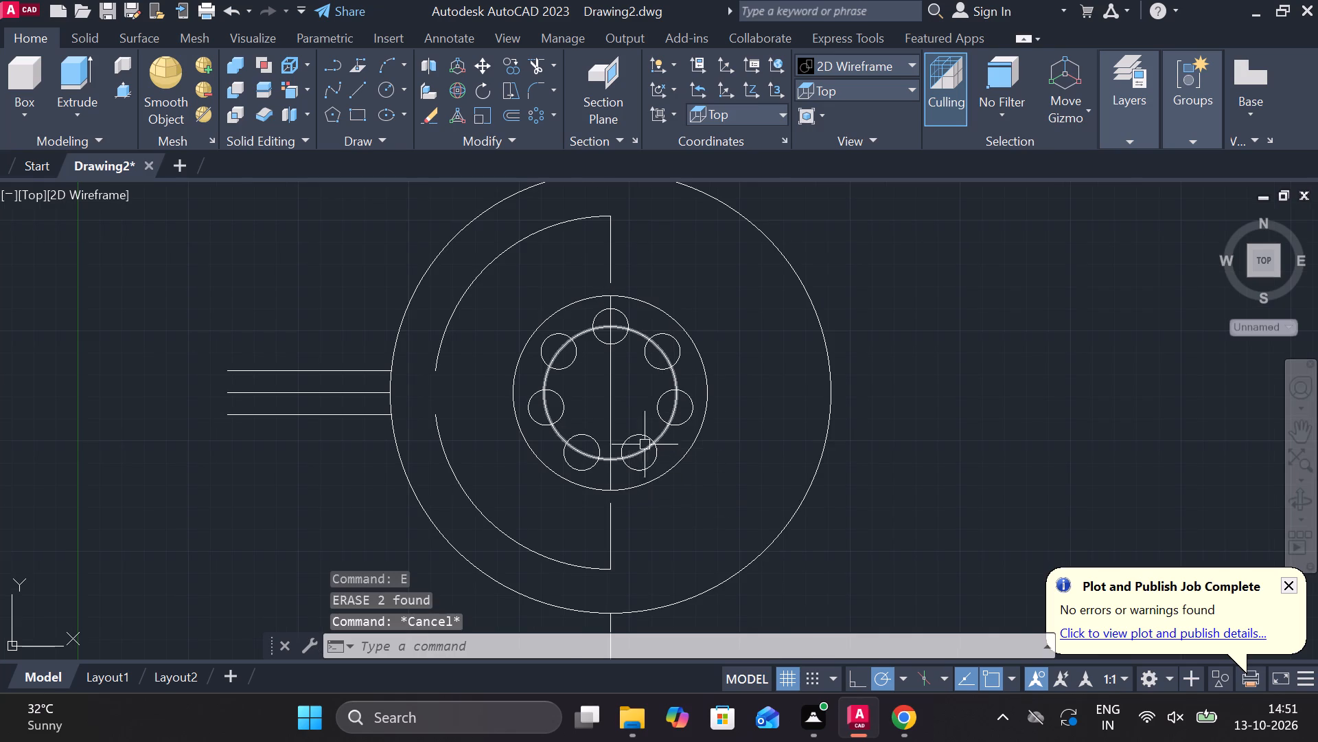
key(l)
key(Return)
click(616, 393)
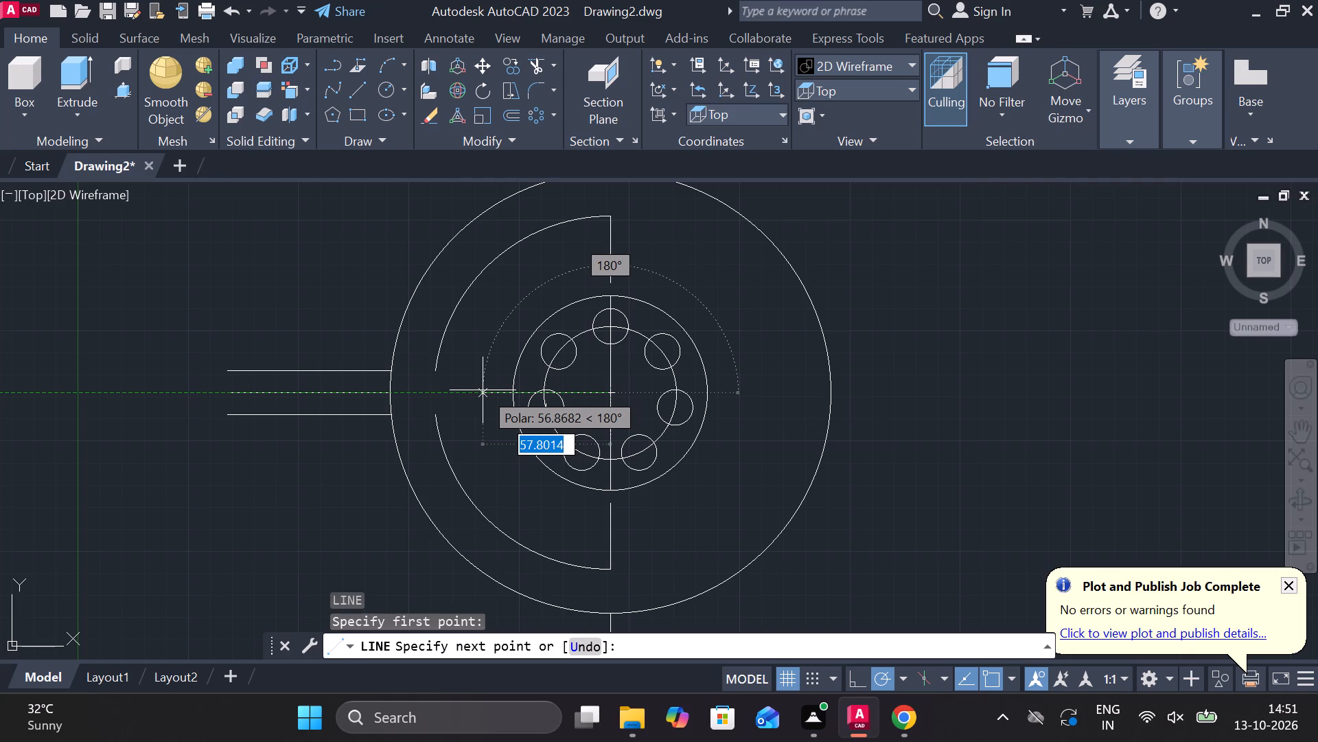
key(2)
key(BackSpace)
text(40)
key(Return)
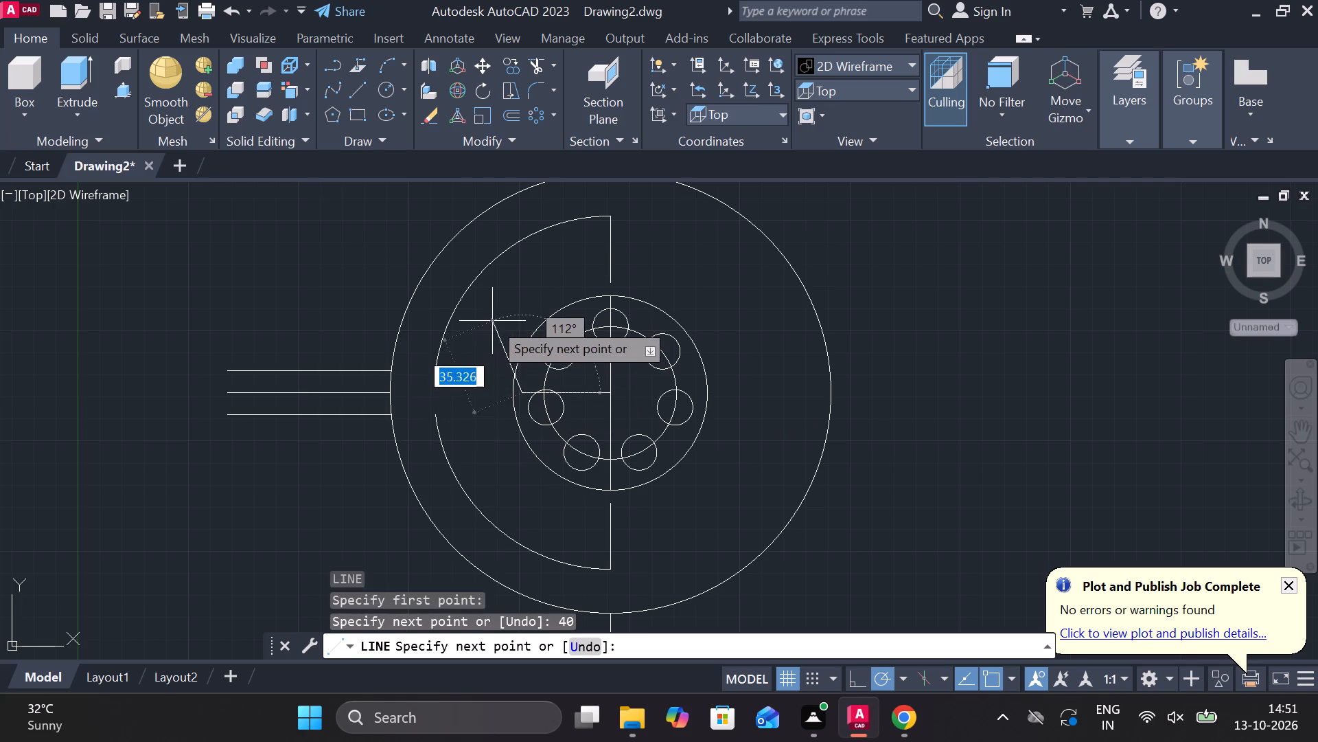
scroll(485, 382, up, 1)
key(Escape)
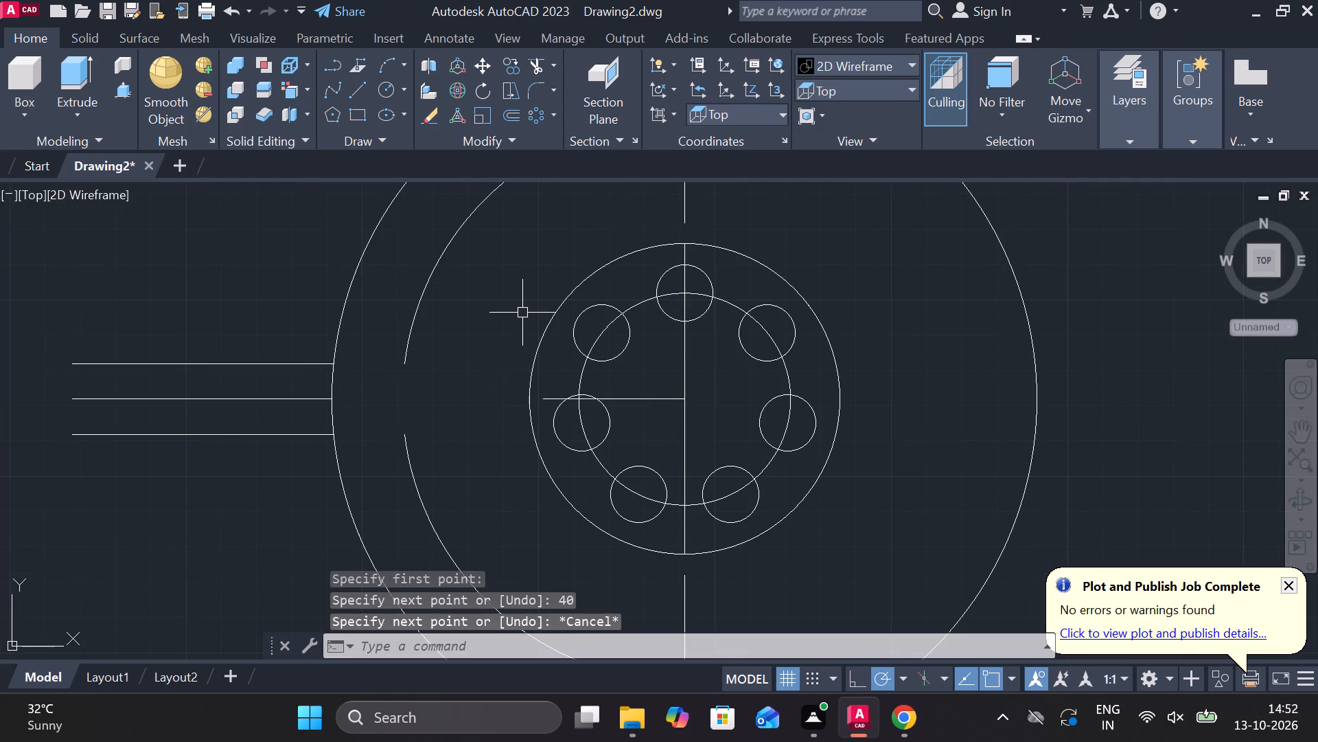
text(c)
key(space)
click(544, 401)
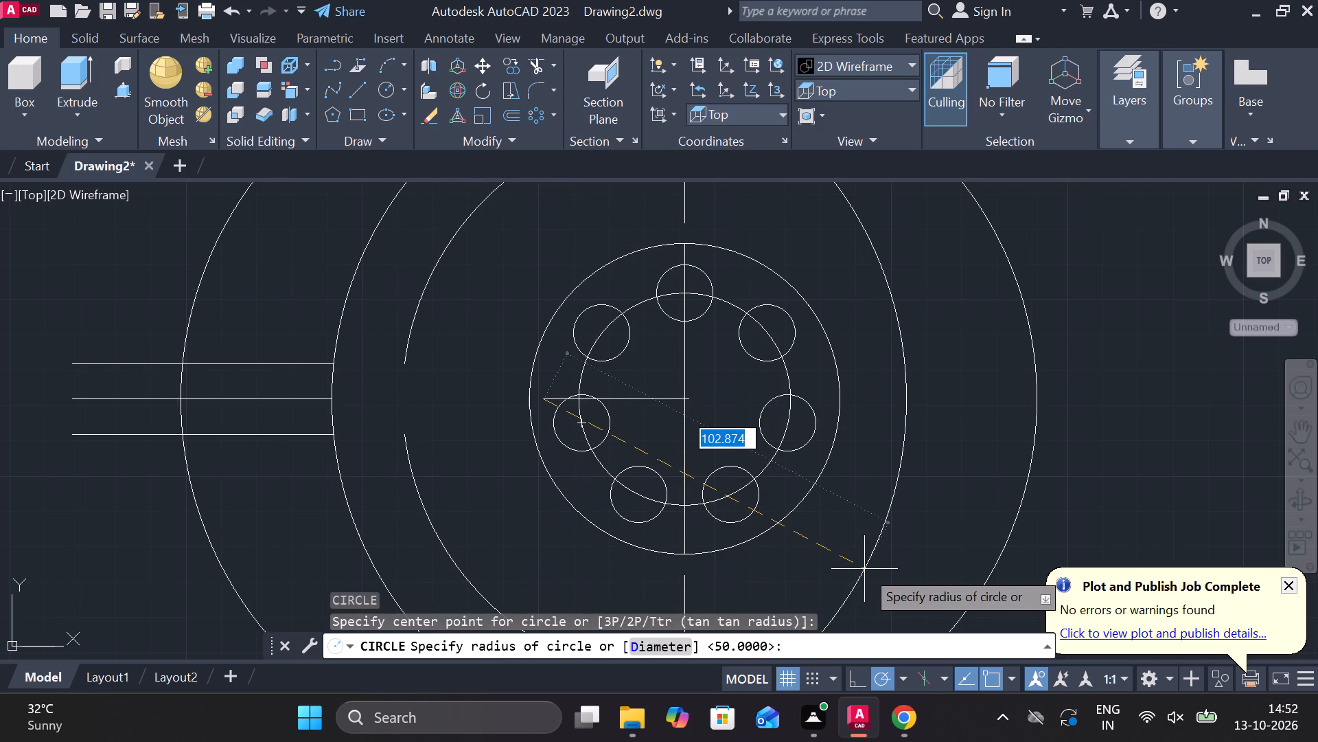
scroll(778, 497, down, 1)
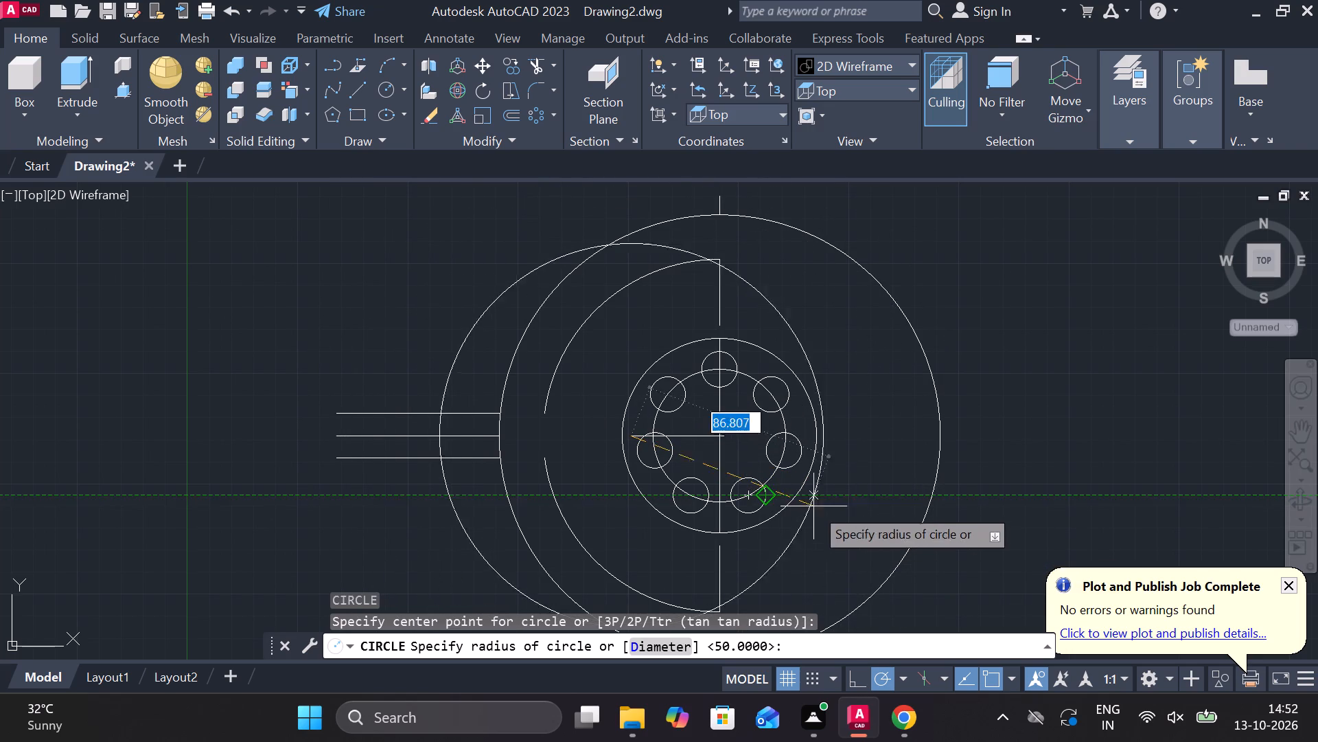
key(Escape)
Erase both remaining radius 80 arcs and the three vertical line pieces inside the diameter 200 circle.
click(589, 323)
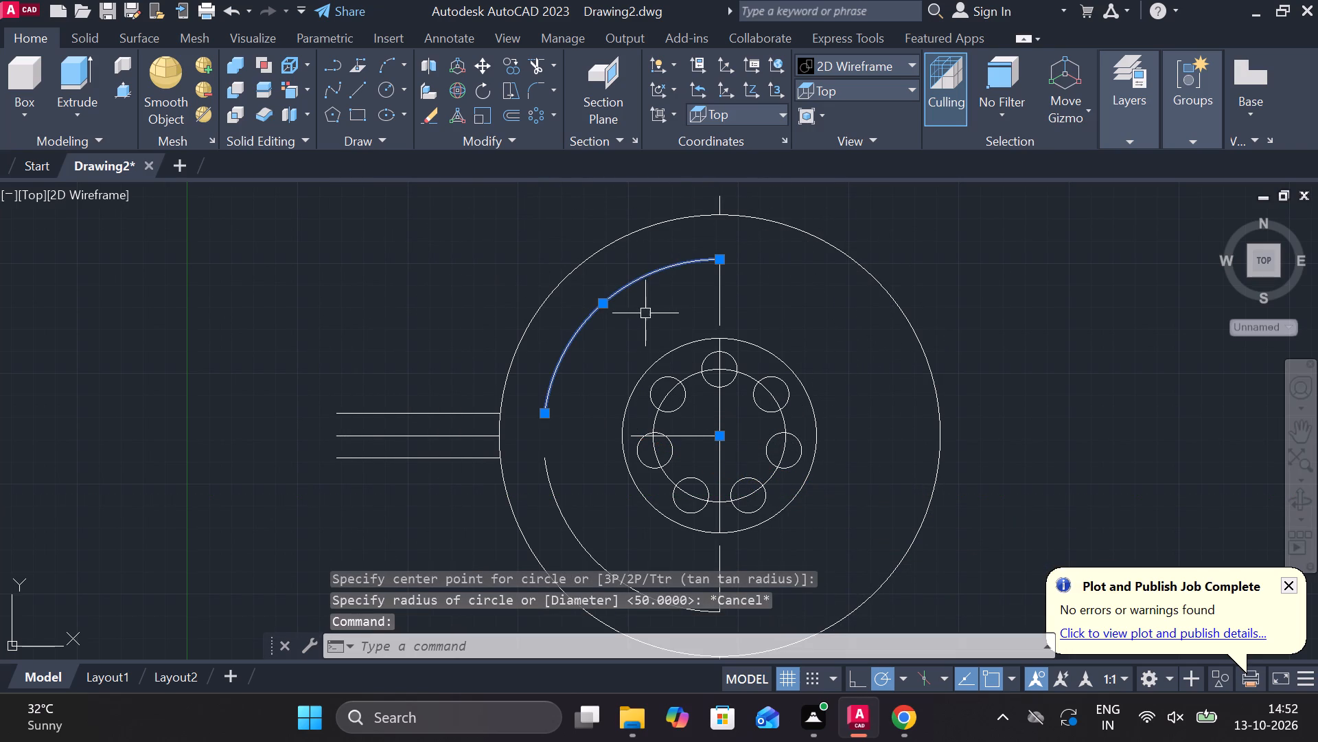
click(721, 292)
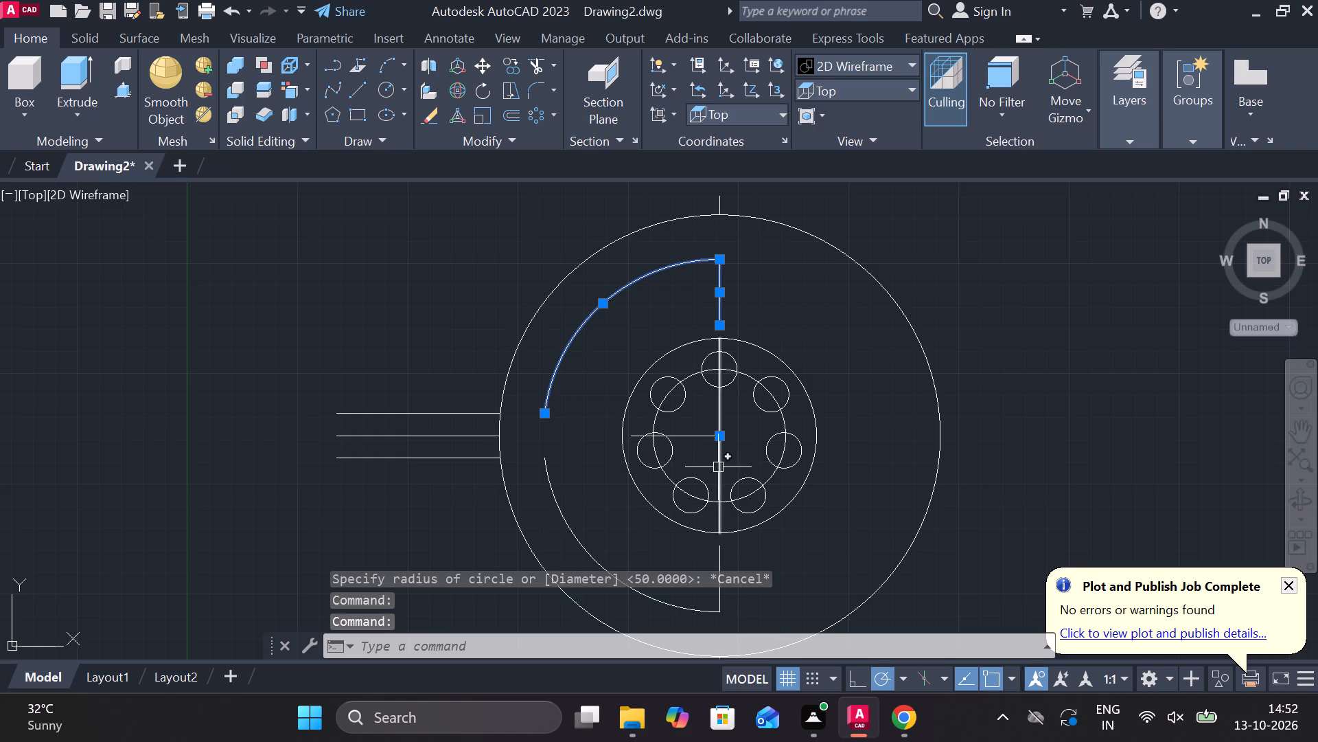
middle_drag(721, 466, 727, 395)
click(726, 398)
click(728, 496)
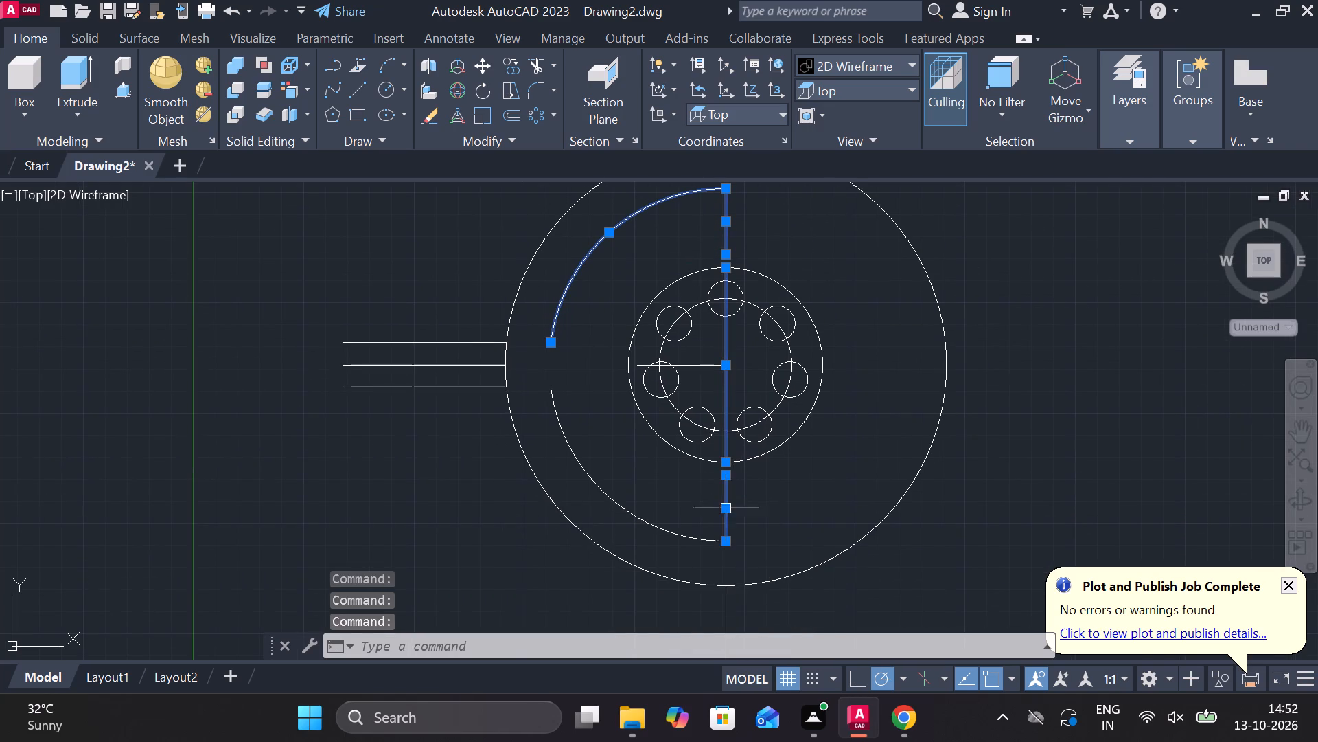
click(686, 534)
text(e)
key(space)
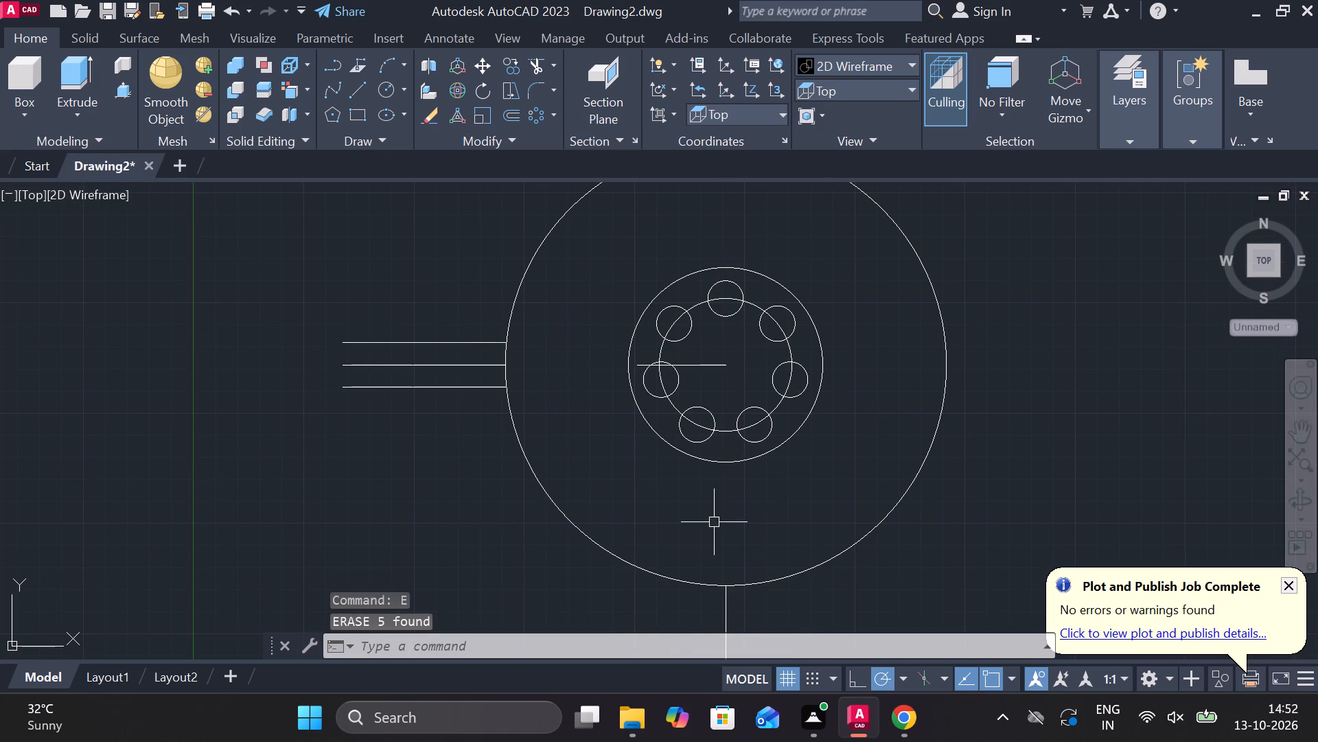
Erase the vertical line stubs above and below the diameter 200 circle.
middle_drag(752, 352, 675, 514)
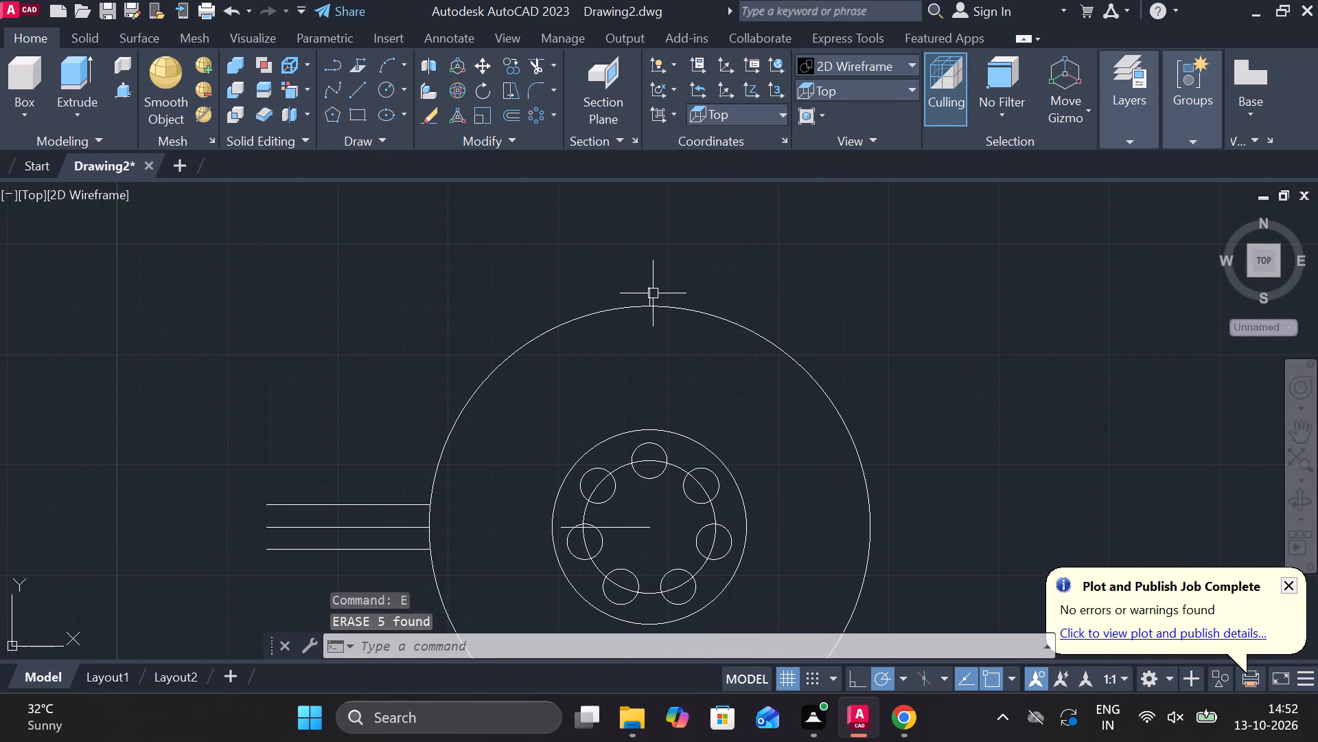
click(652, 293)
scroll(816, 332, down, 2)
scroll(767, 505, up, 2)
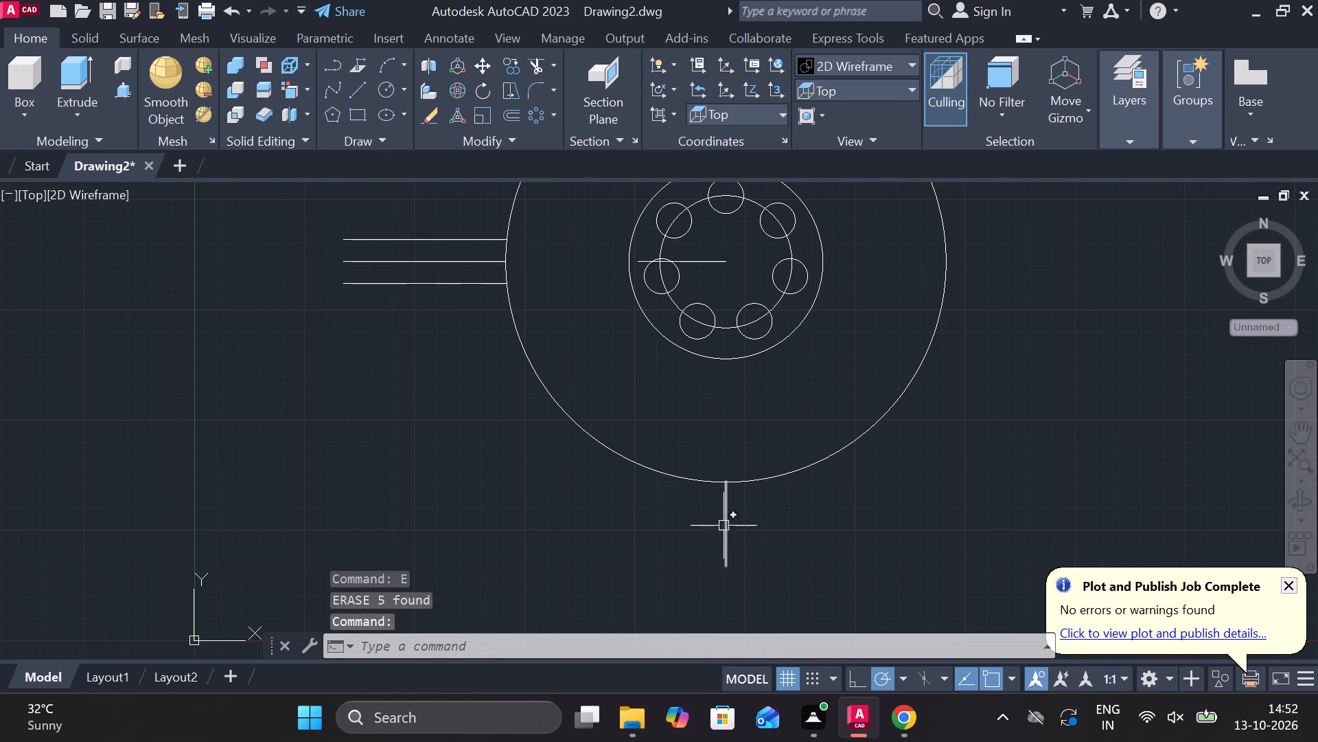
click(725, 524)
text(e)
key(space)
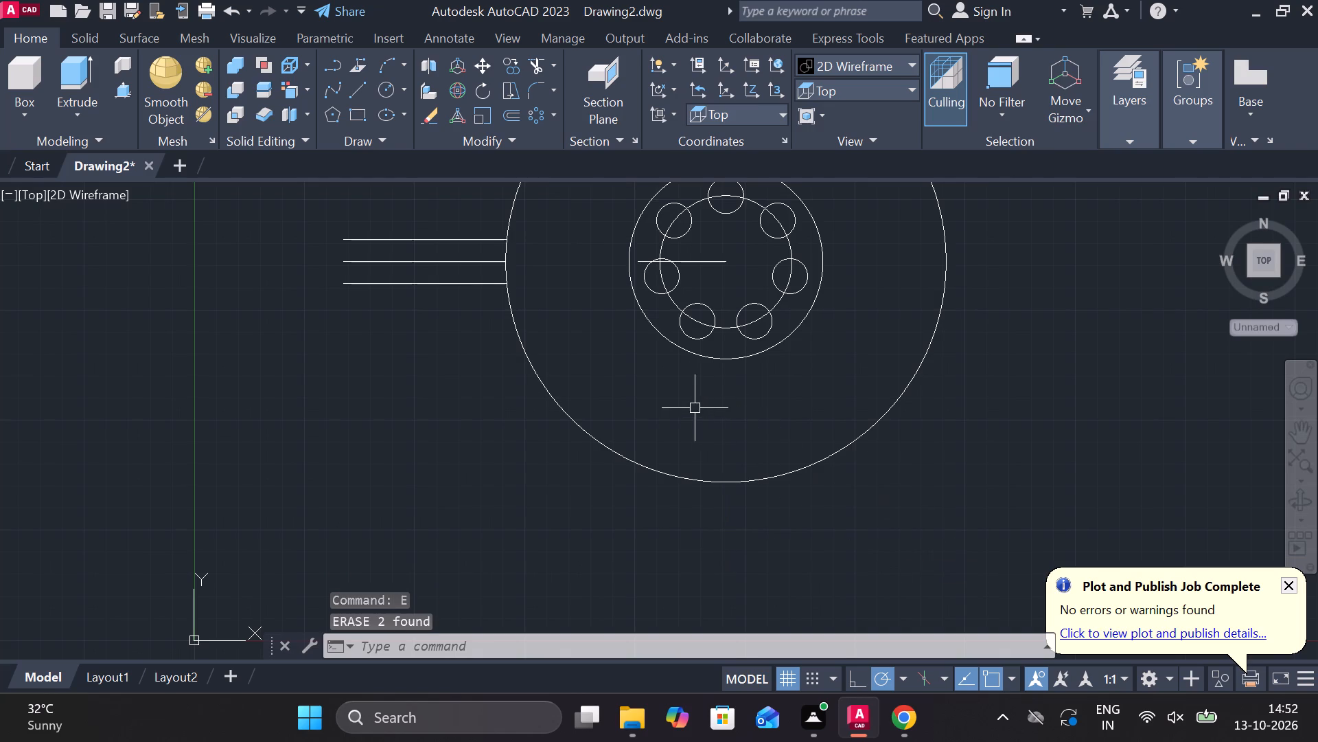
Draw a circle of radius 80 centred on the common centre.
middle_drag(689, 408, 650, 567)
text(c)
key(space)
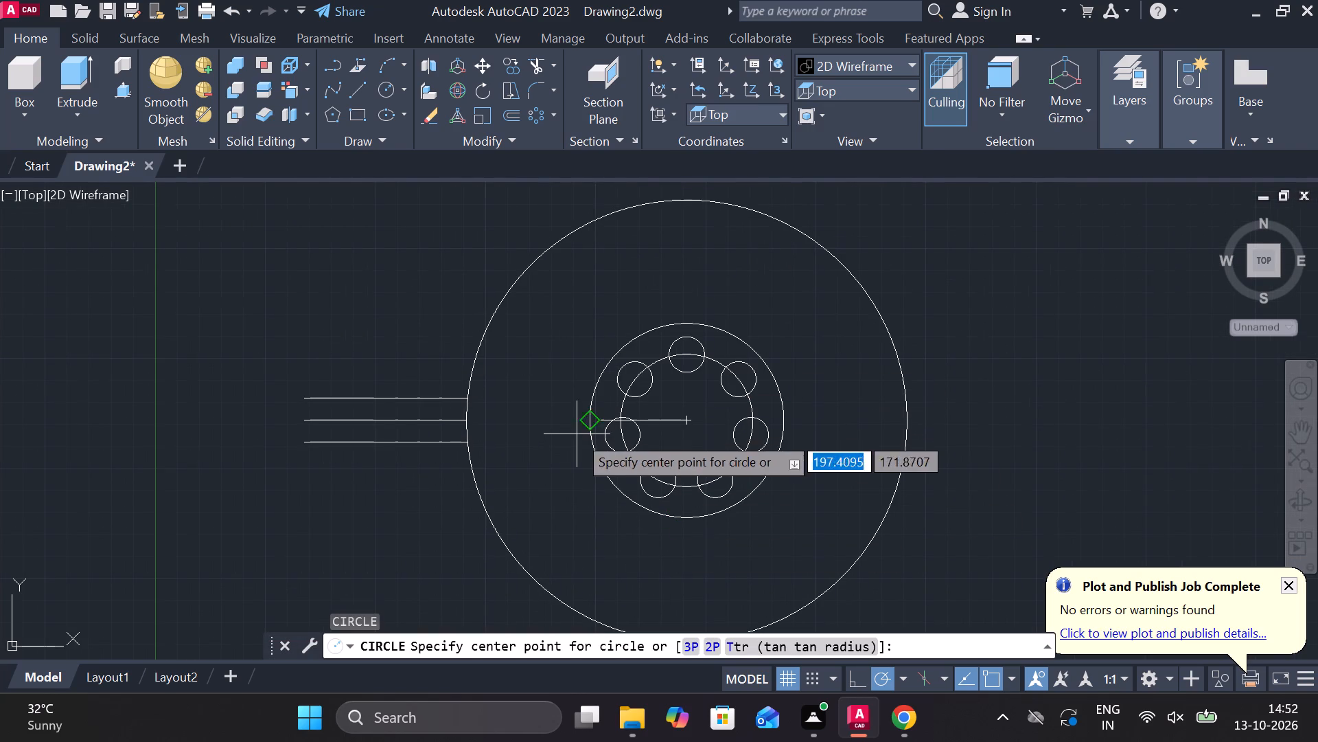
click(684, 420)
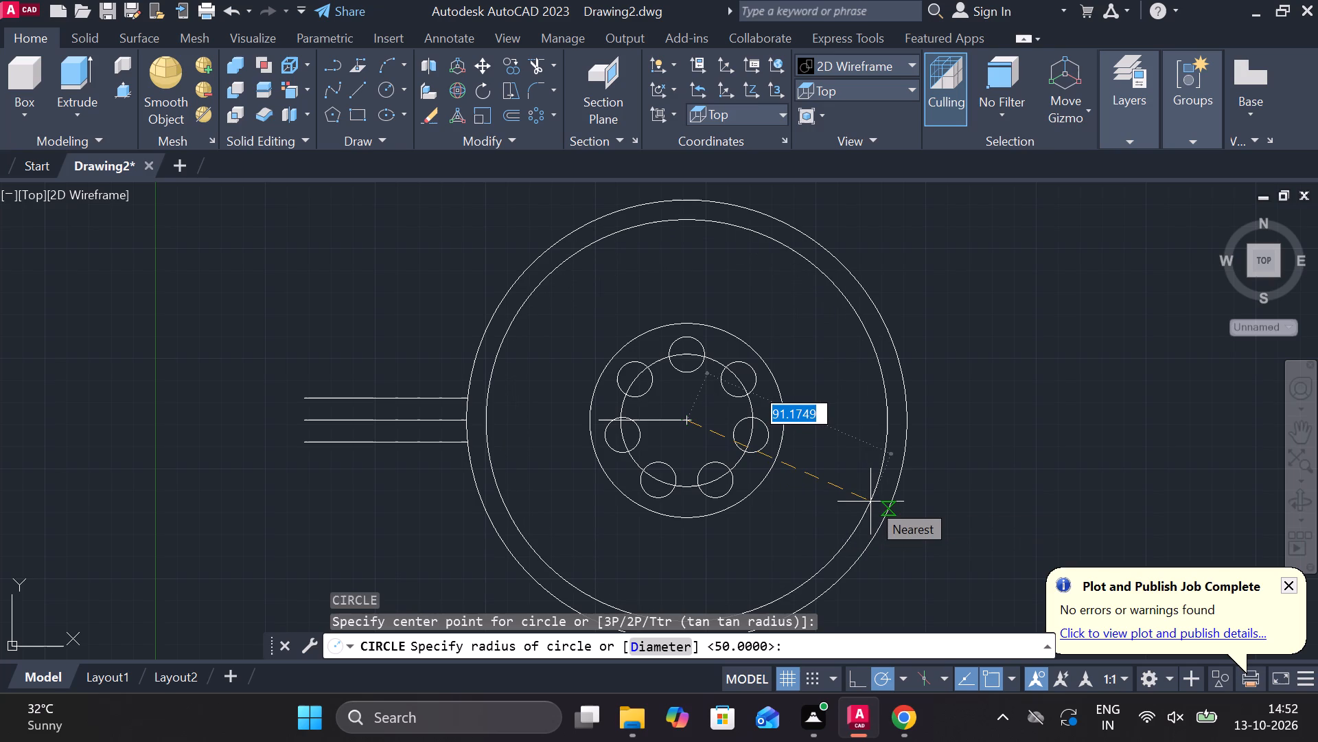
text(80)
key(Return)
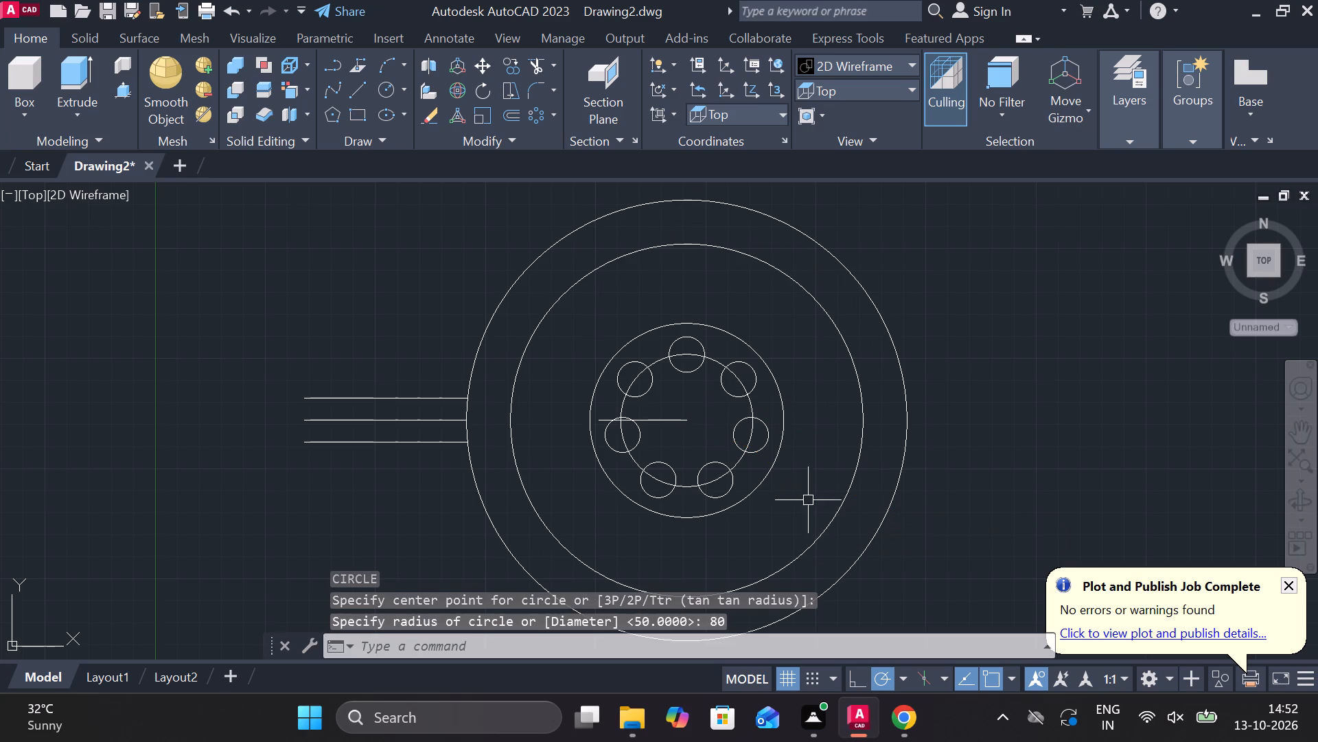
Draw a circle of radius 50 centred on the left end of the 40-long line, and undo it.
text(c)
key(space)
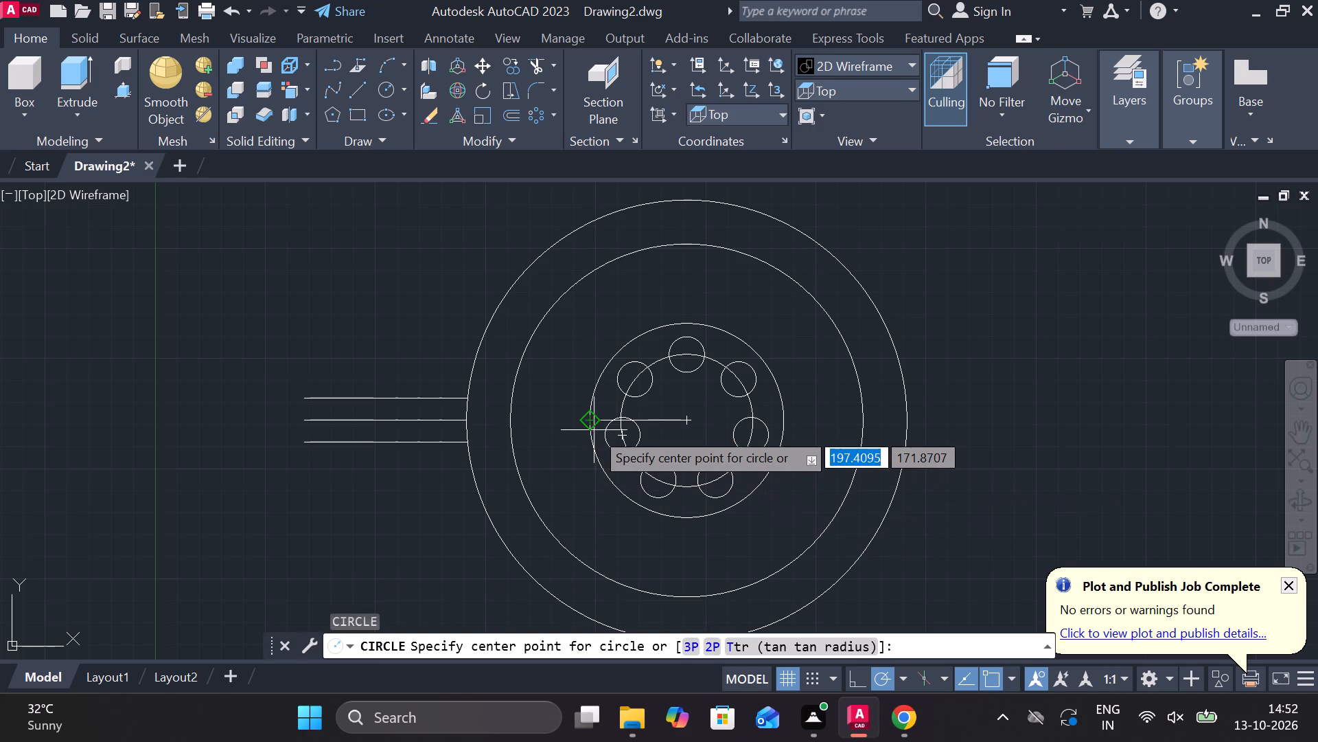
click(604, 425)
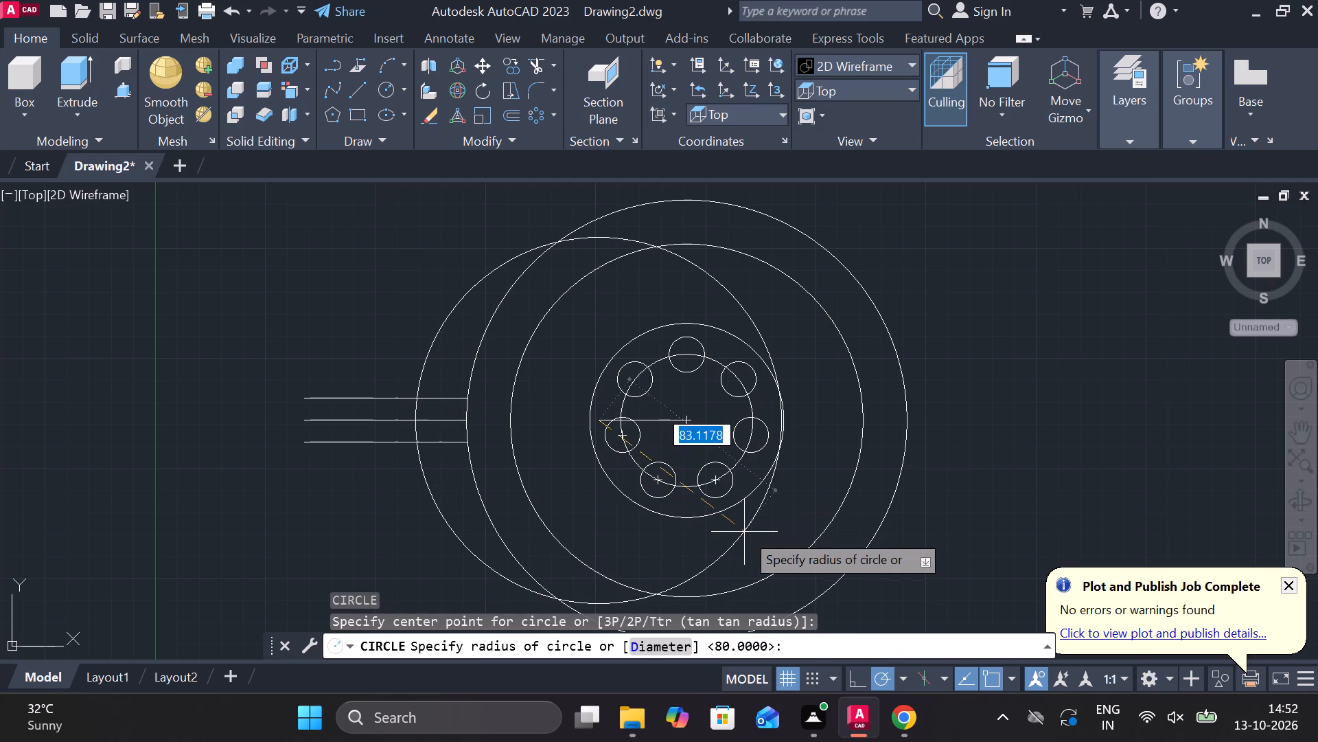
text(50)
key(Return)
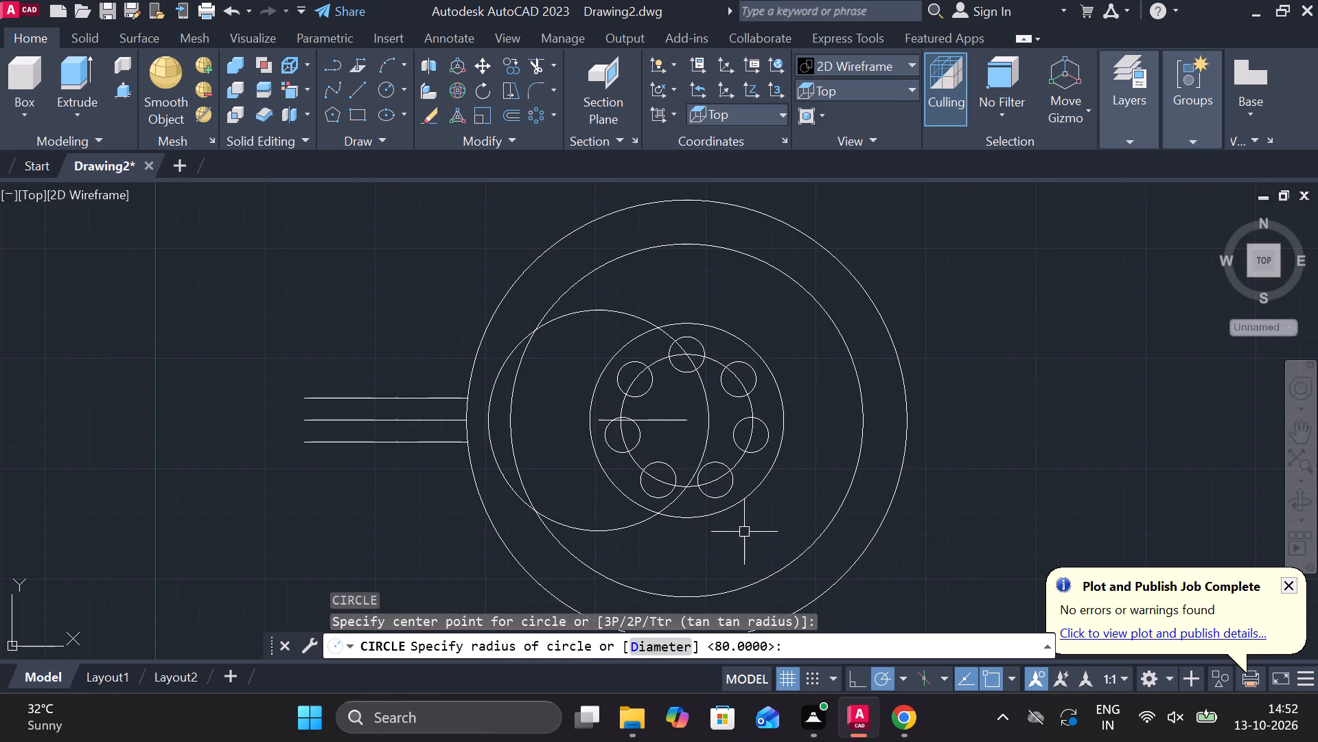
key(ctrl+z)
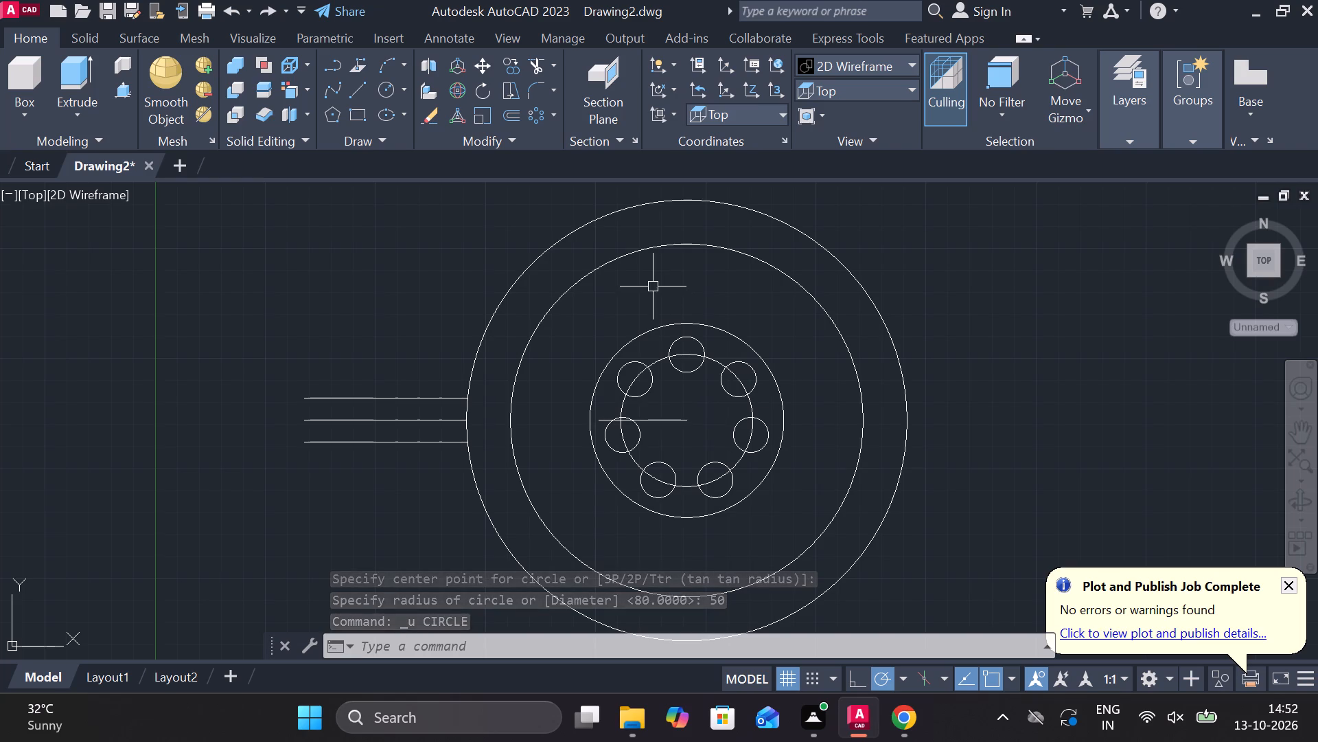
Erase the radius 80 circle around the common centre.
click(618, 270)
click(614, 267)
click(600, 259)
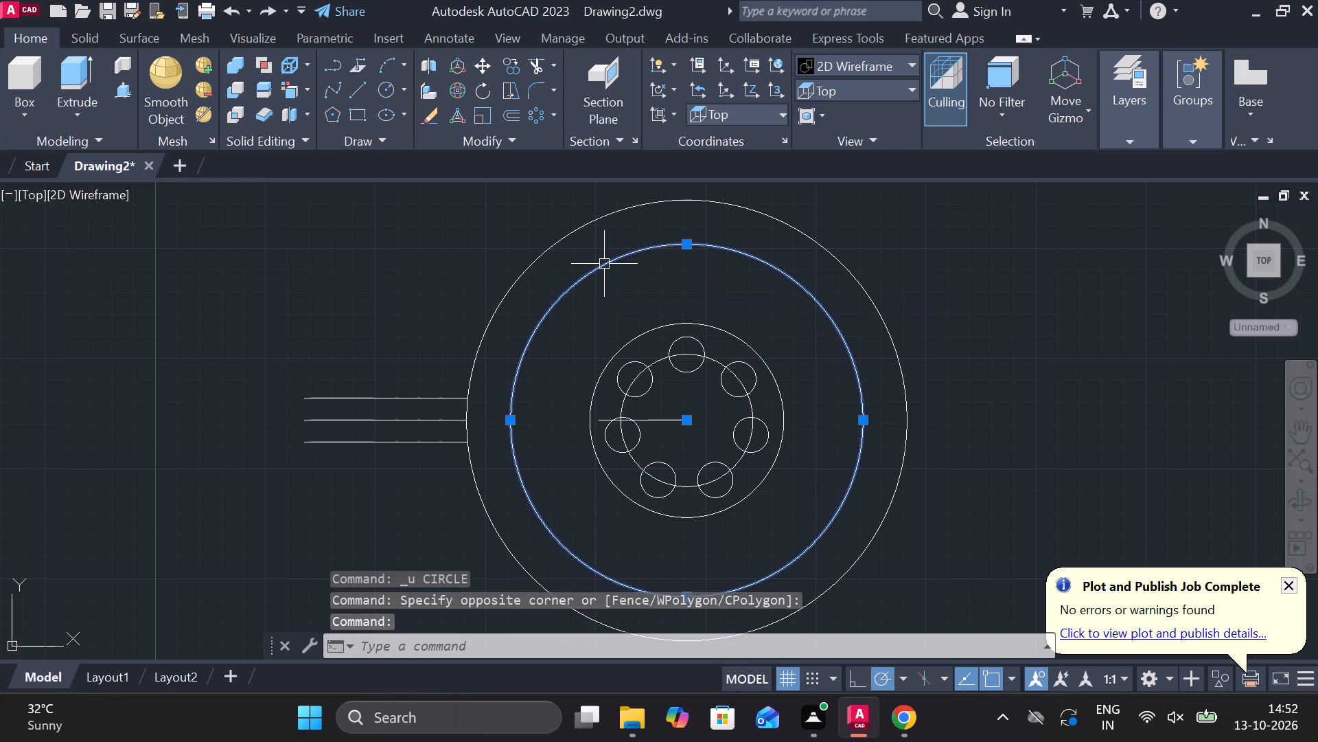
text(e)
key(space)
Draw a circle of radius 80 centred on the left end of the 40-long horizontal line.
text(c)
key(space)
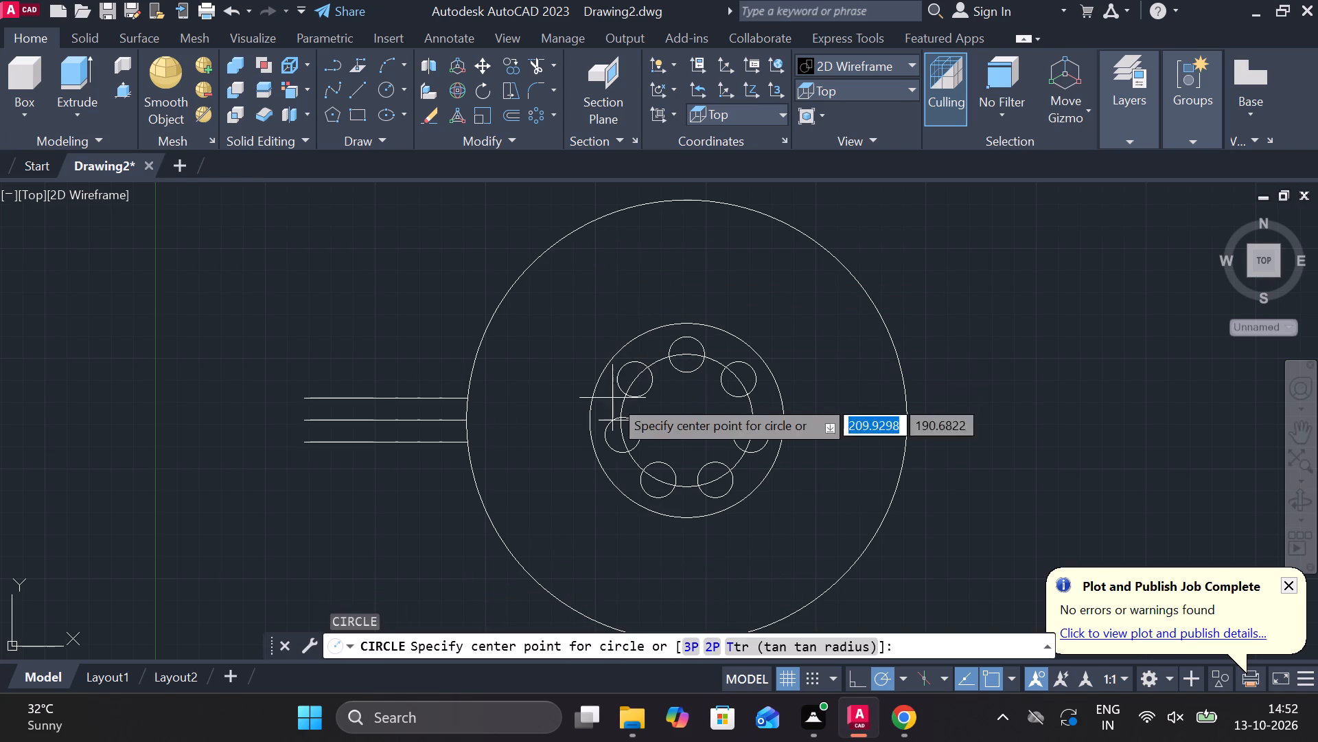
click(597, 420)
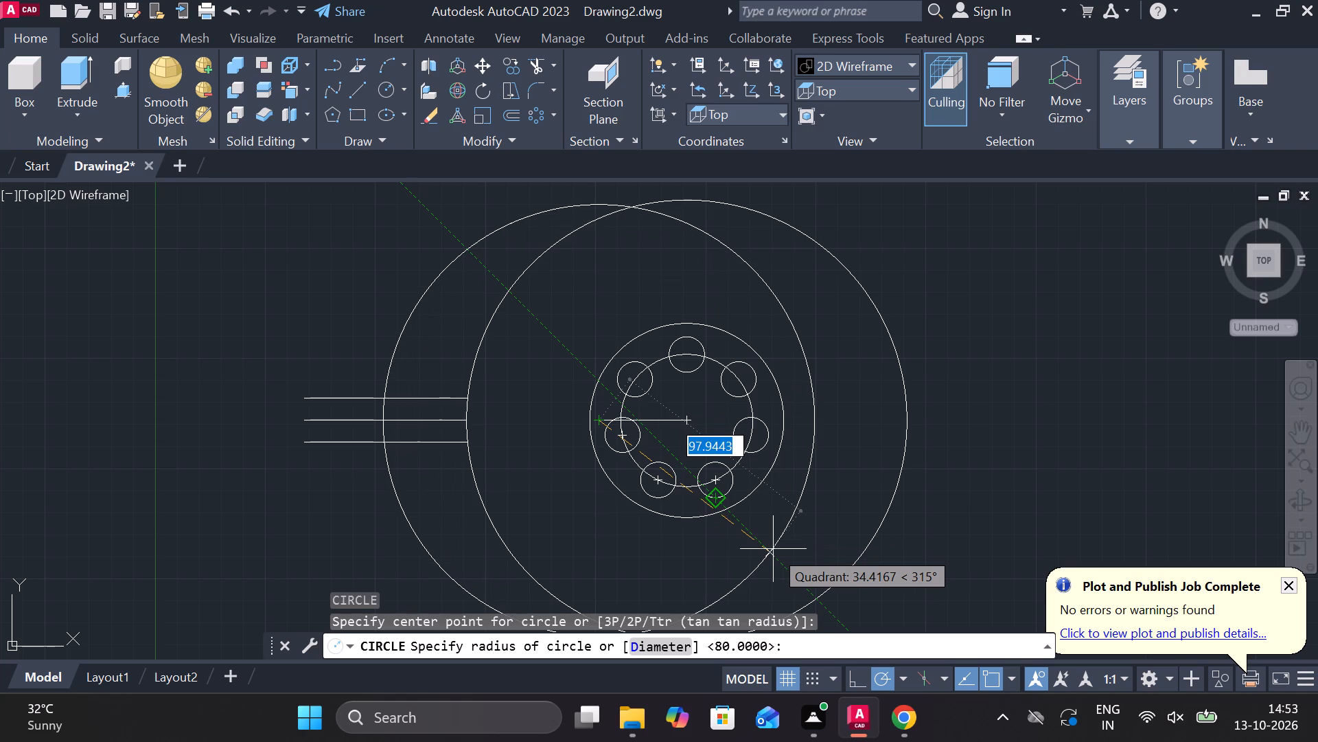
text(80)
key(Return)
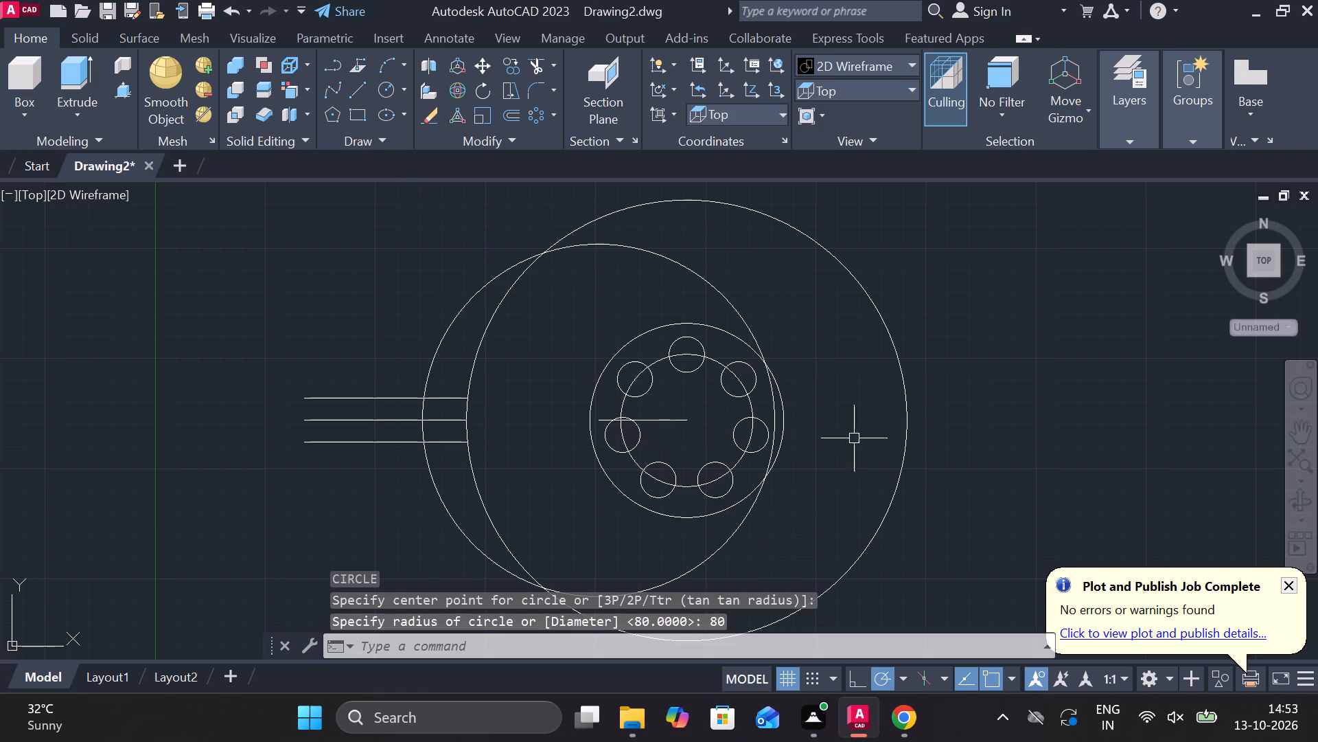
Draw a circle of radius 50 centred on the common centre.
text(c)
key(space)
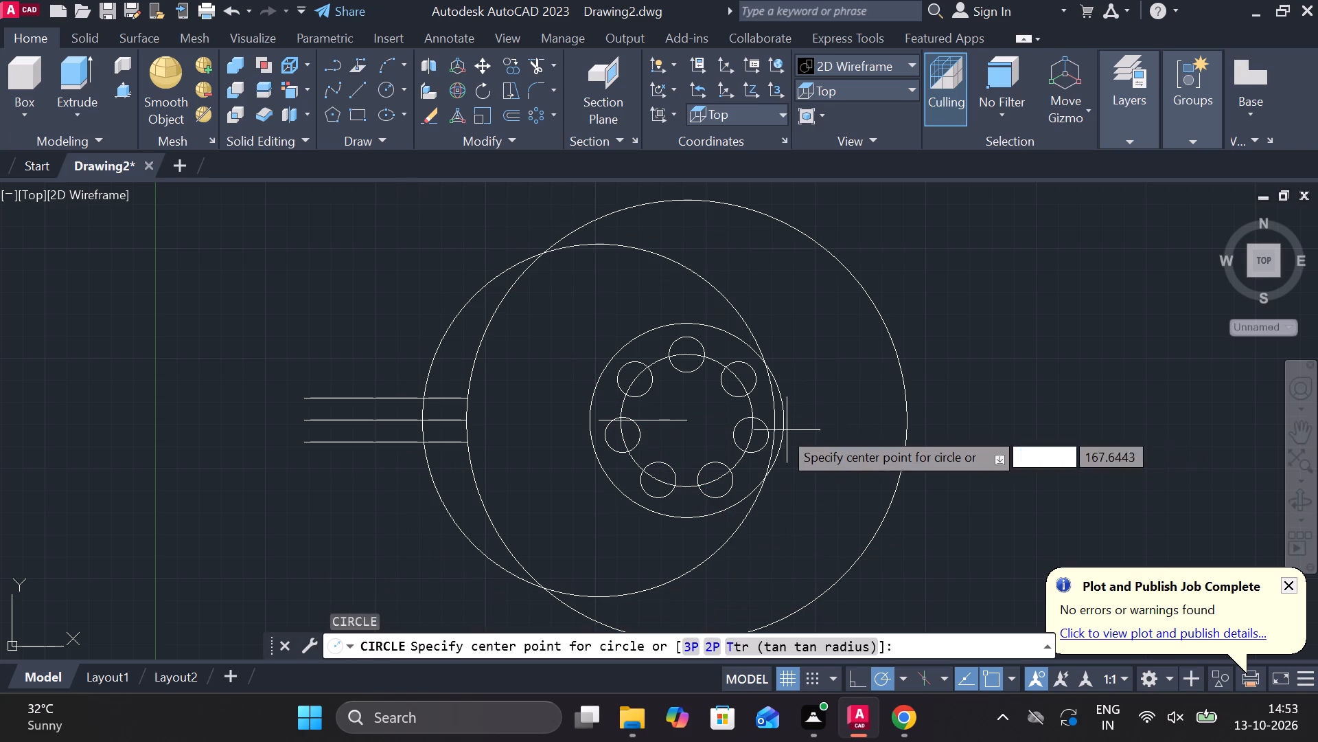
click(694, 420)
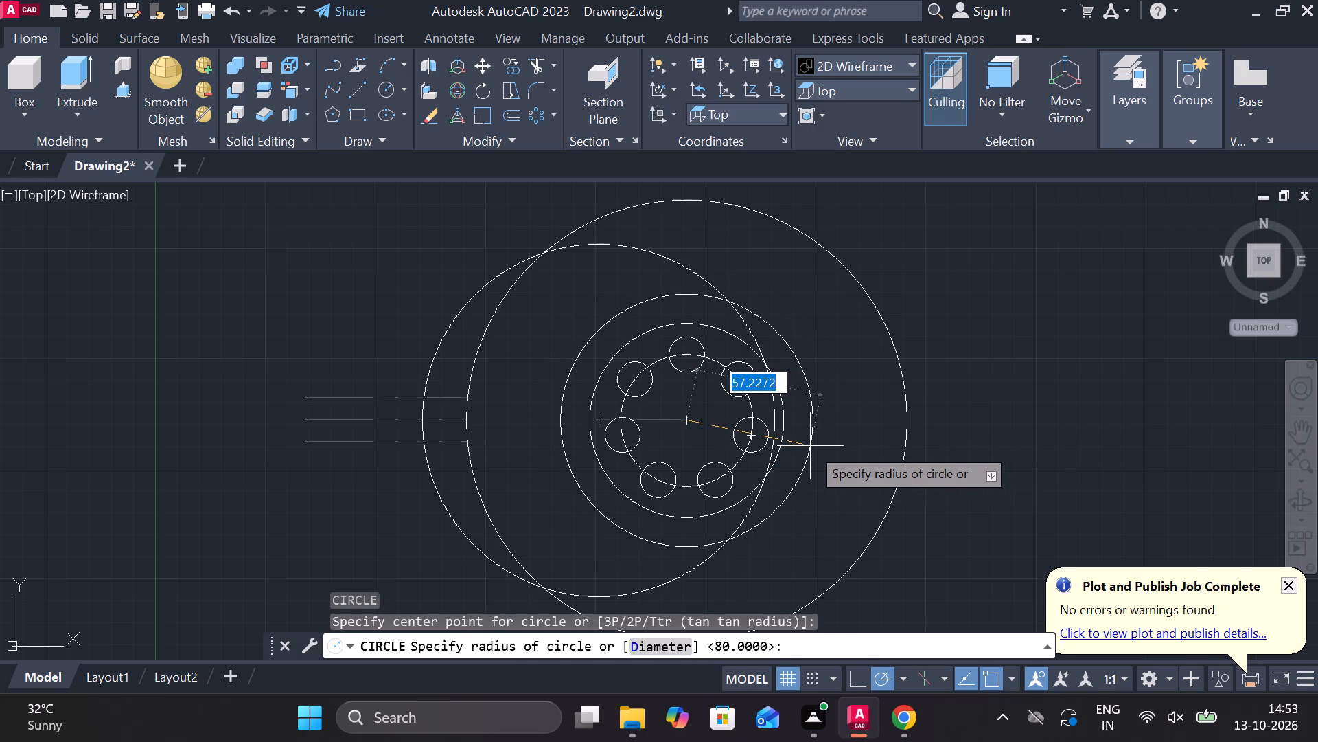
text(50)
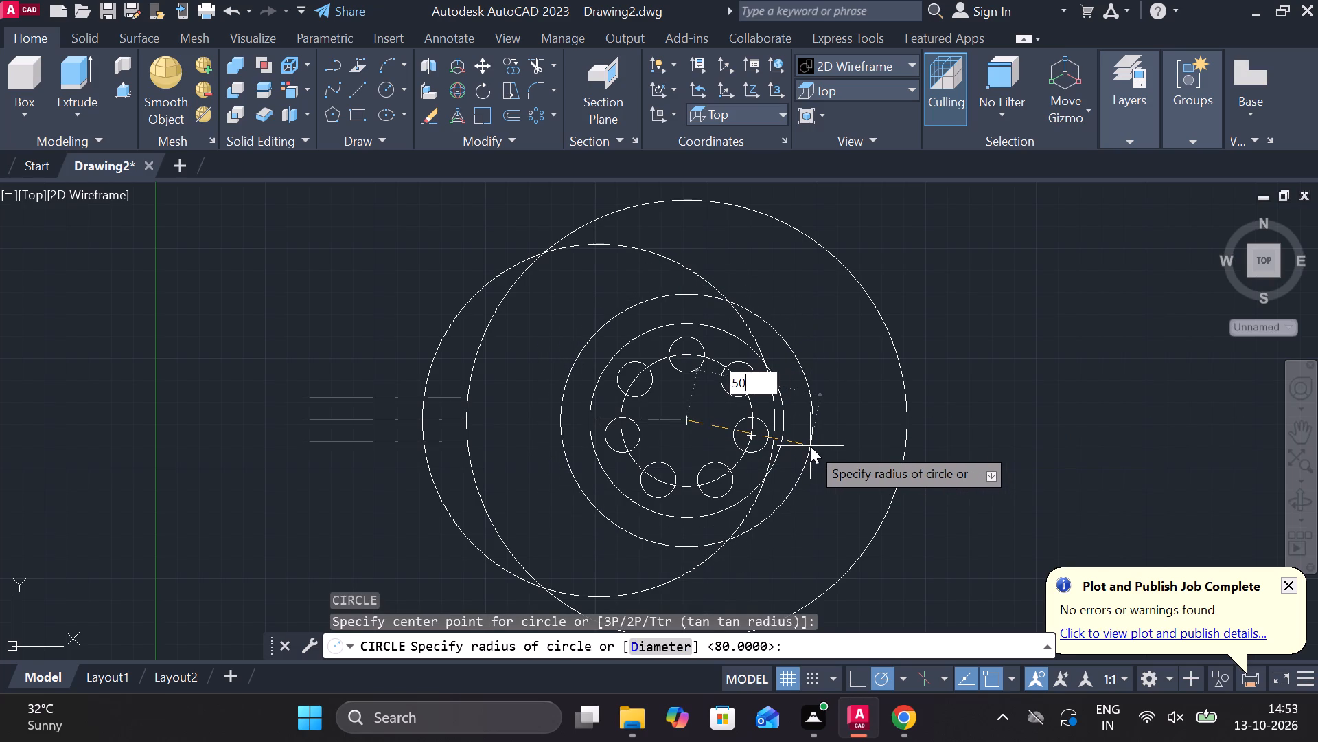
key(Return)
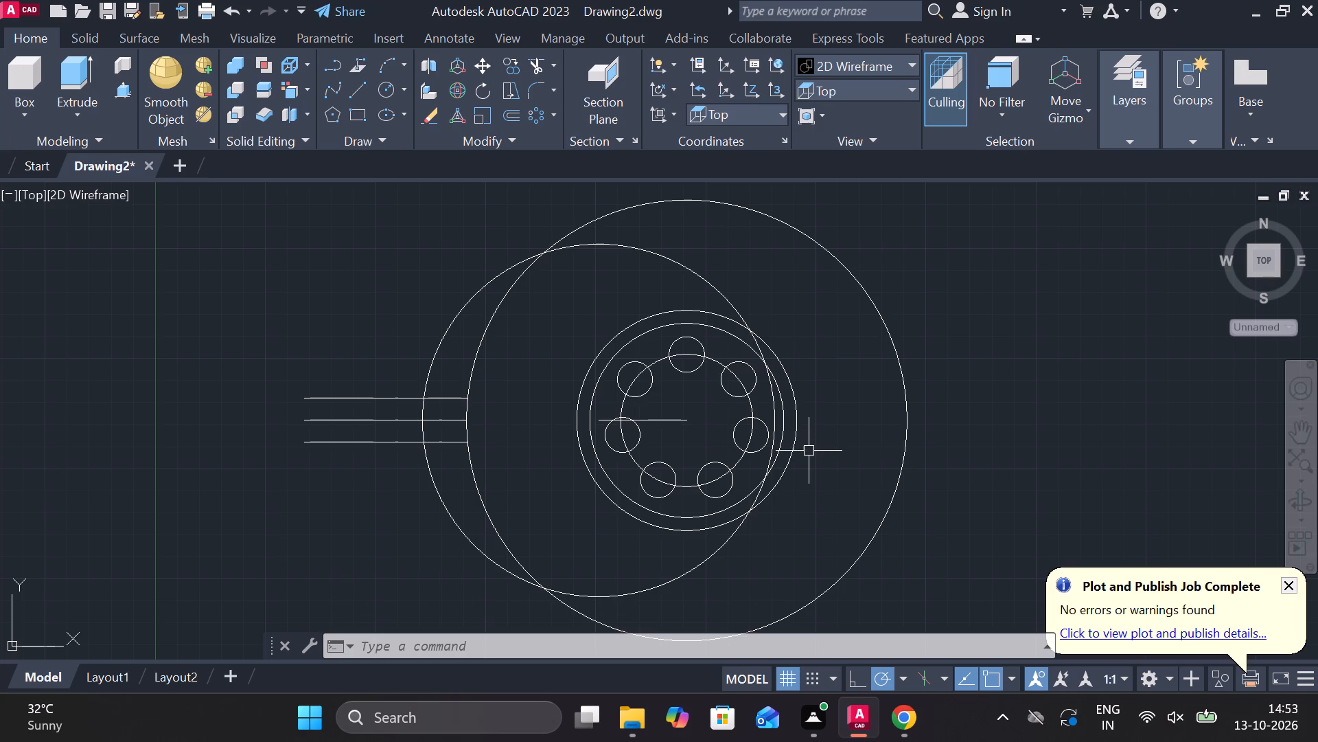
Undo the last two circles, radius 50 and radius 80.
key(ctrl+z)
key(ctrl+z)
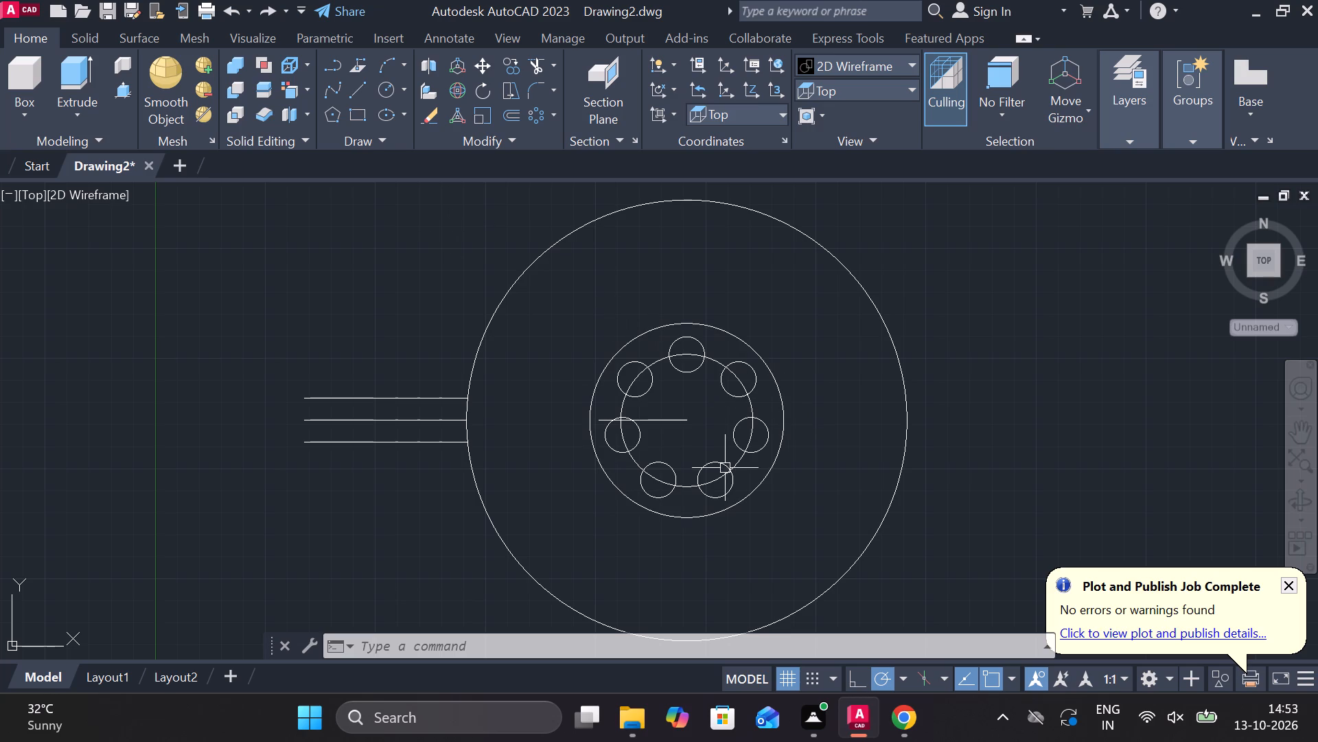
Draw a circle of radius 50 centred on the common centre of the concentric circles.
text(c)
key(space)
click(689, 424)
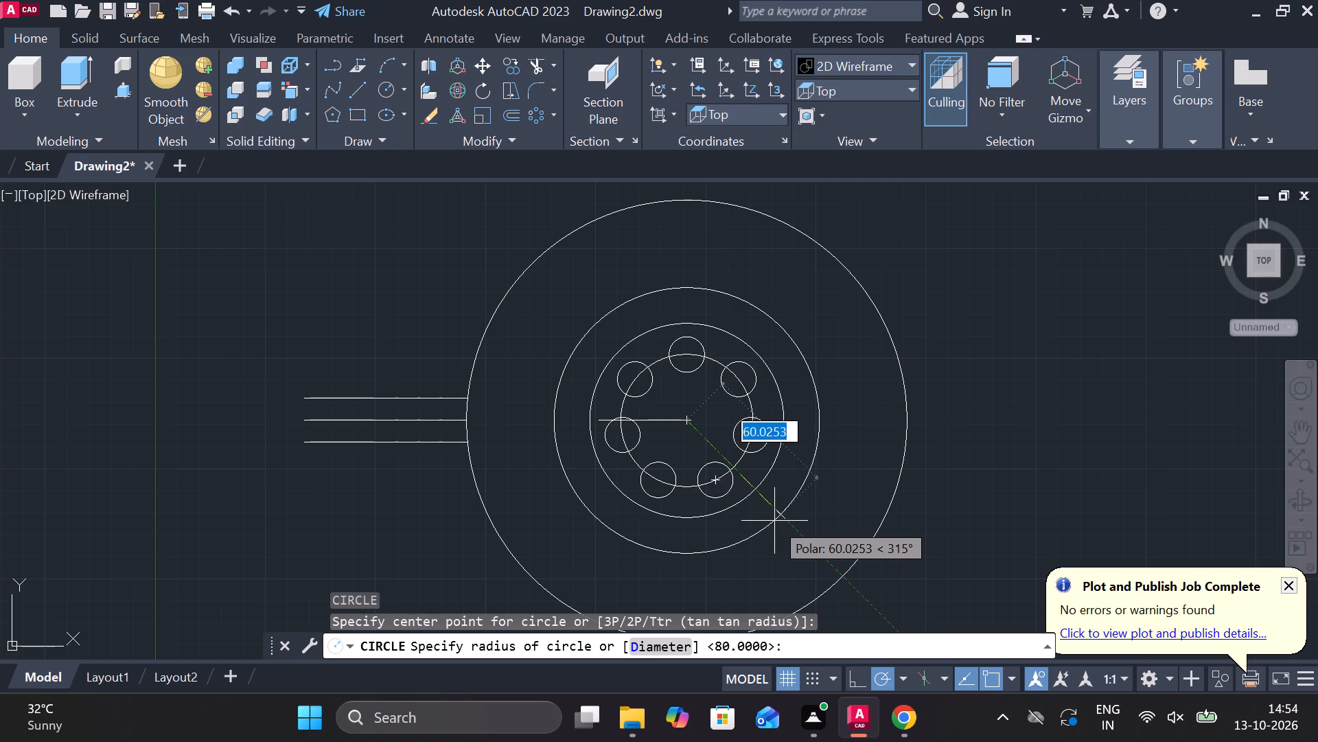
text(50)
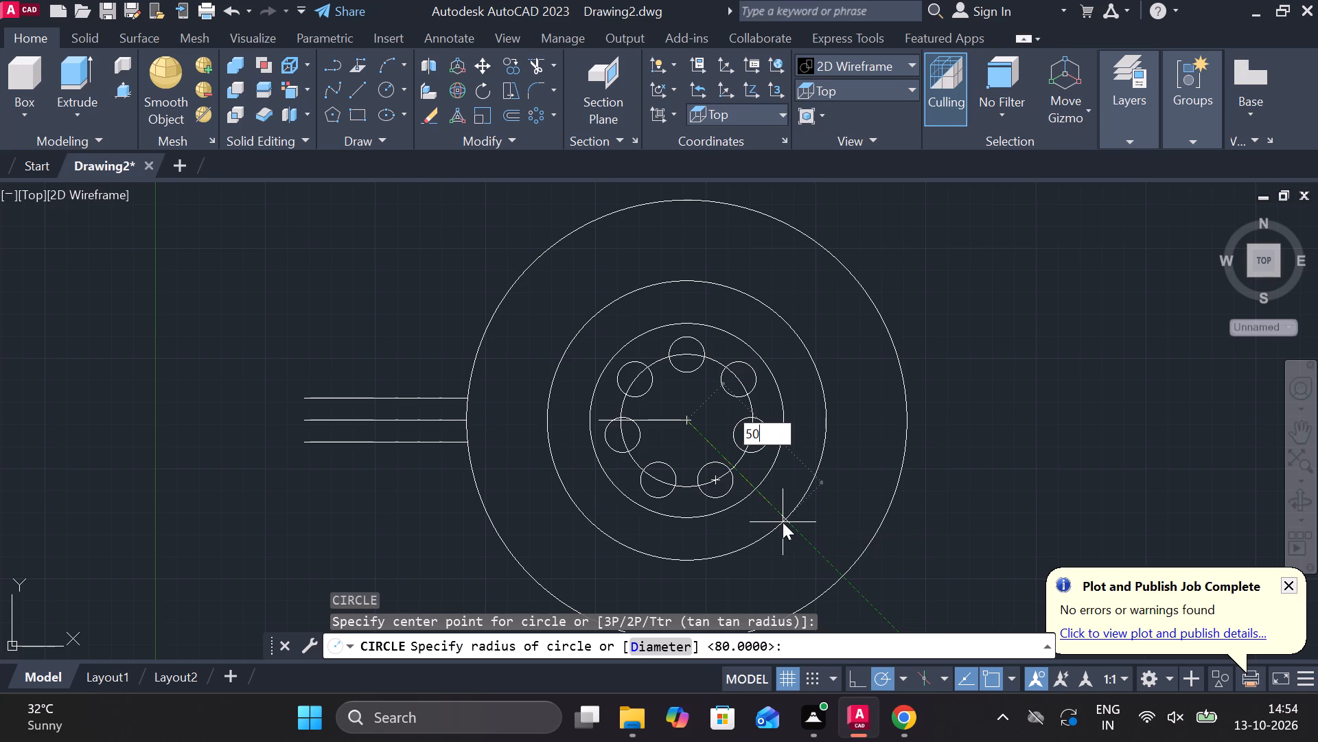
key(Return)
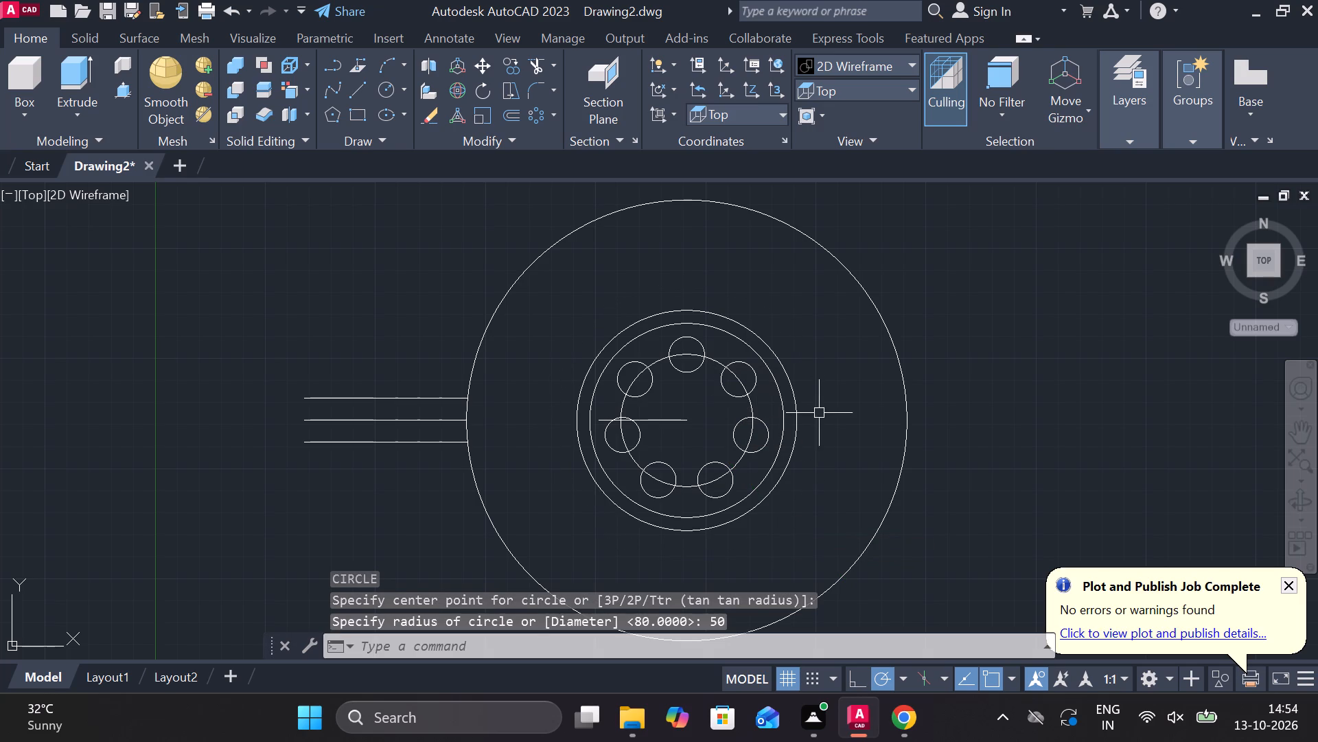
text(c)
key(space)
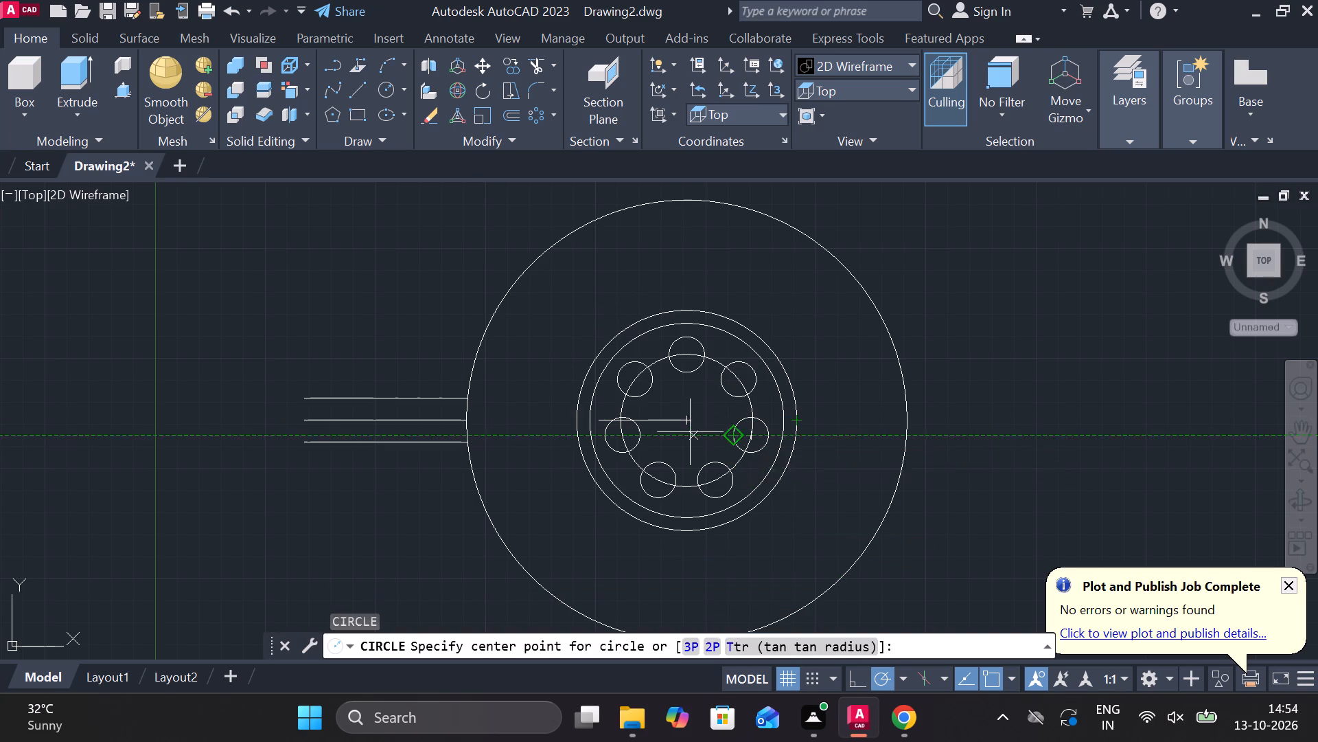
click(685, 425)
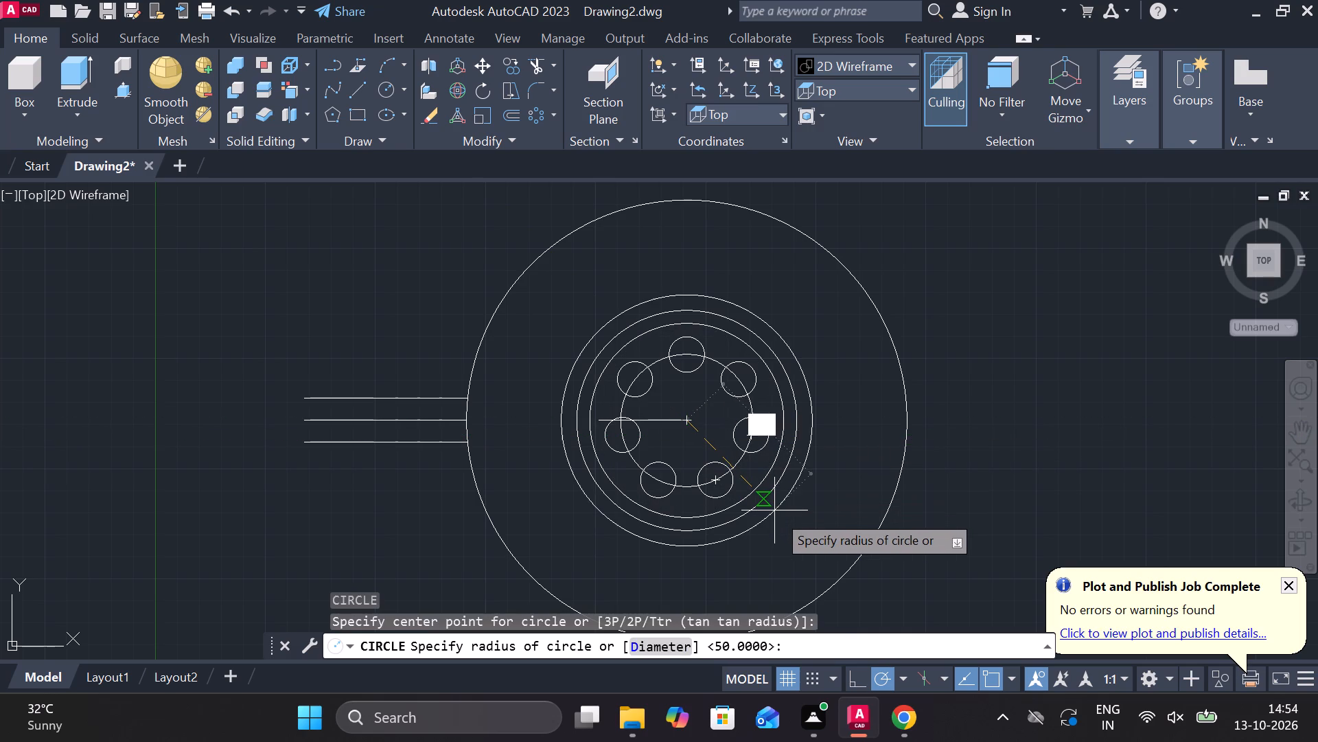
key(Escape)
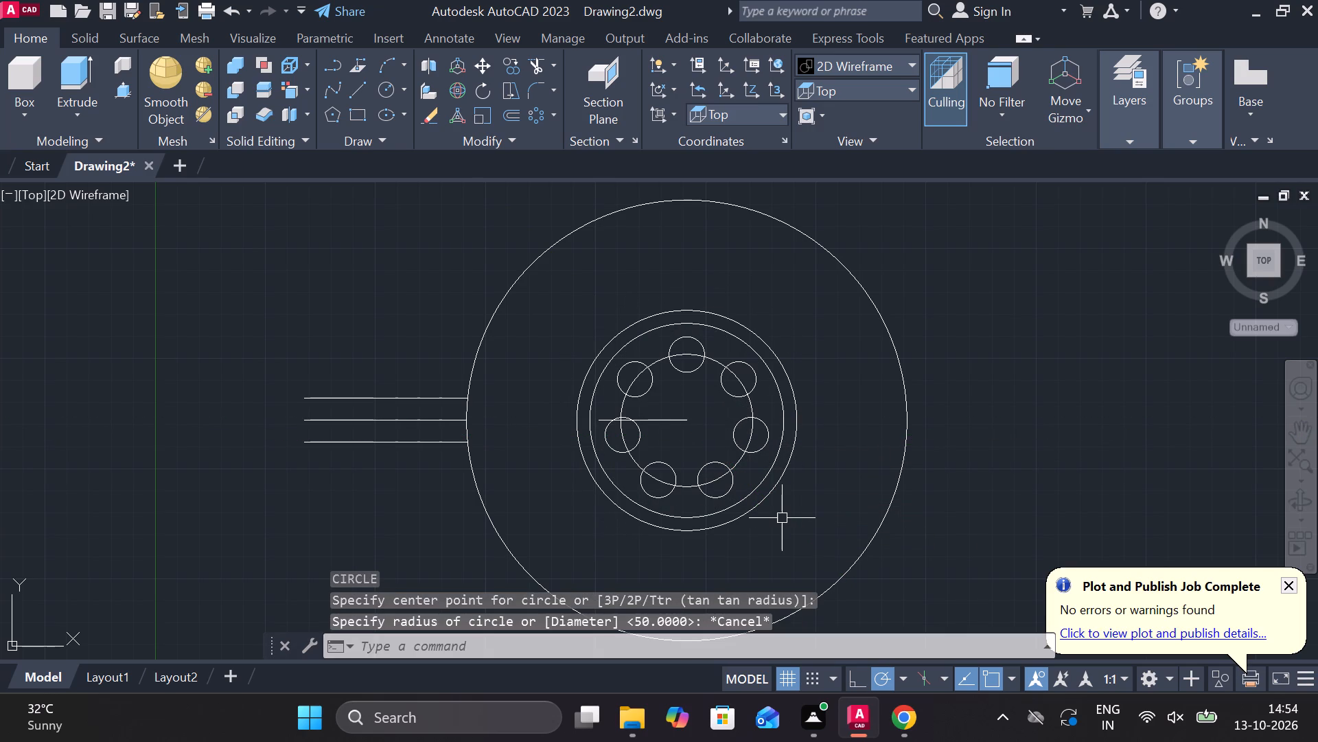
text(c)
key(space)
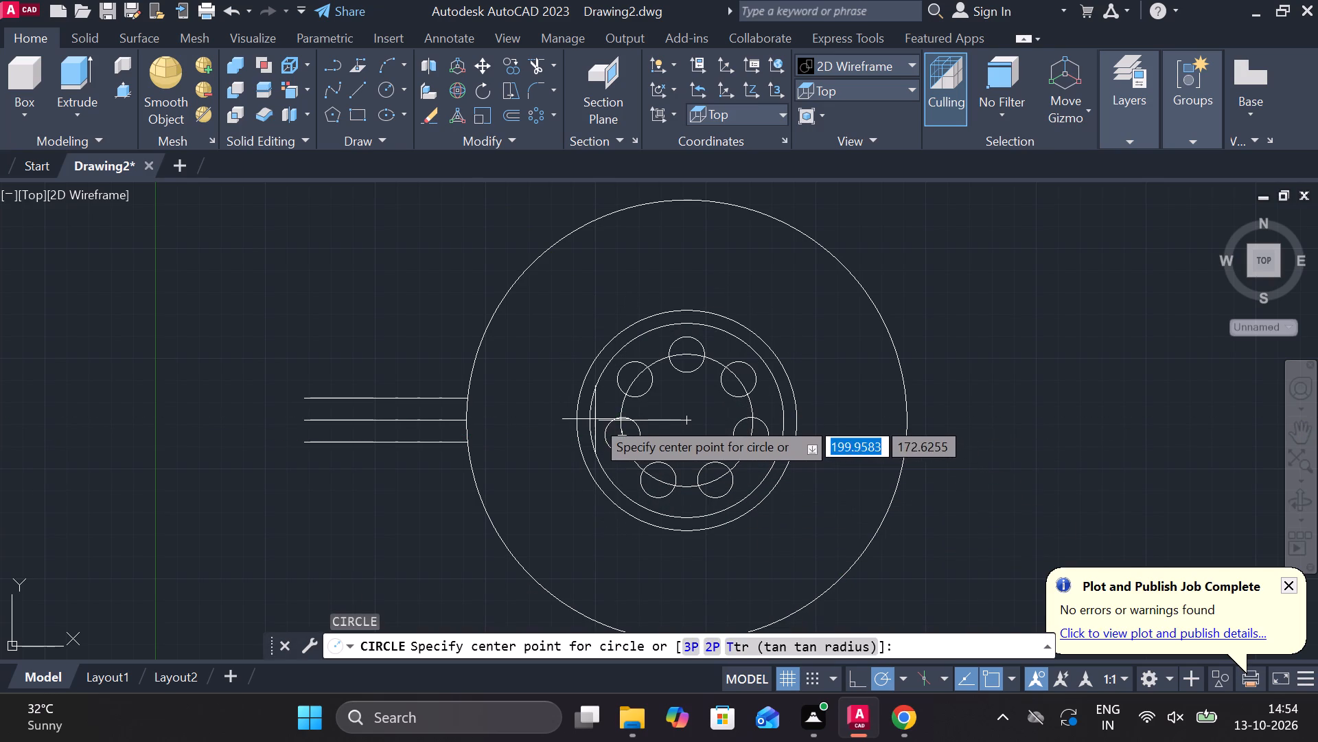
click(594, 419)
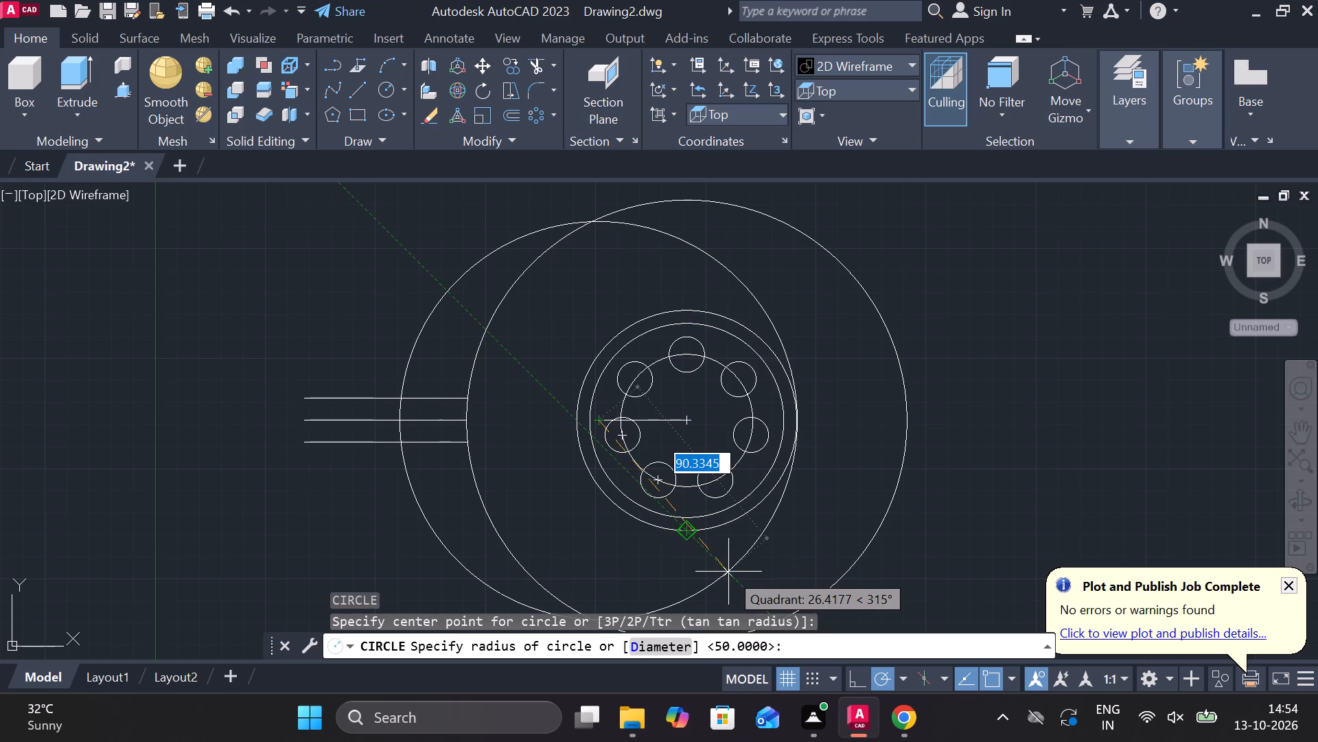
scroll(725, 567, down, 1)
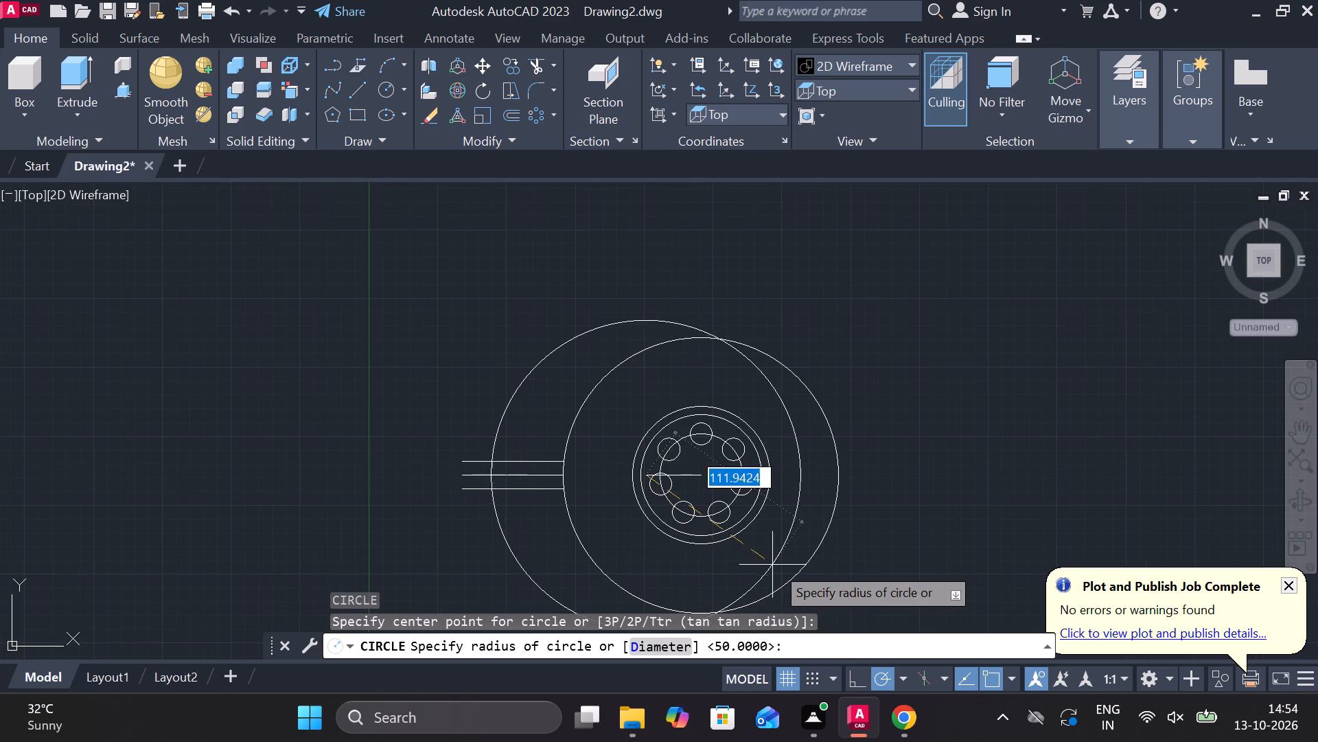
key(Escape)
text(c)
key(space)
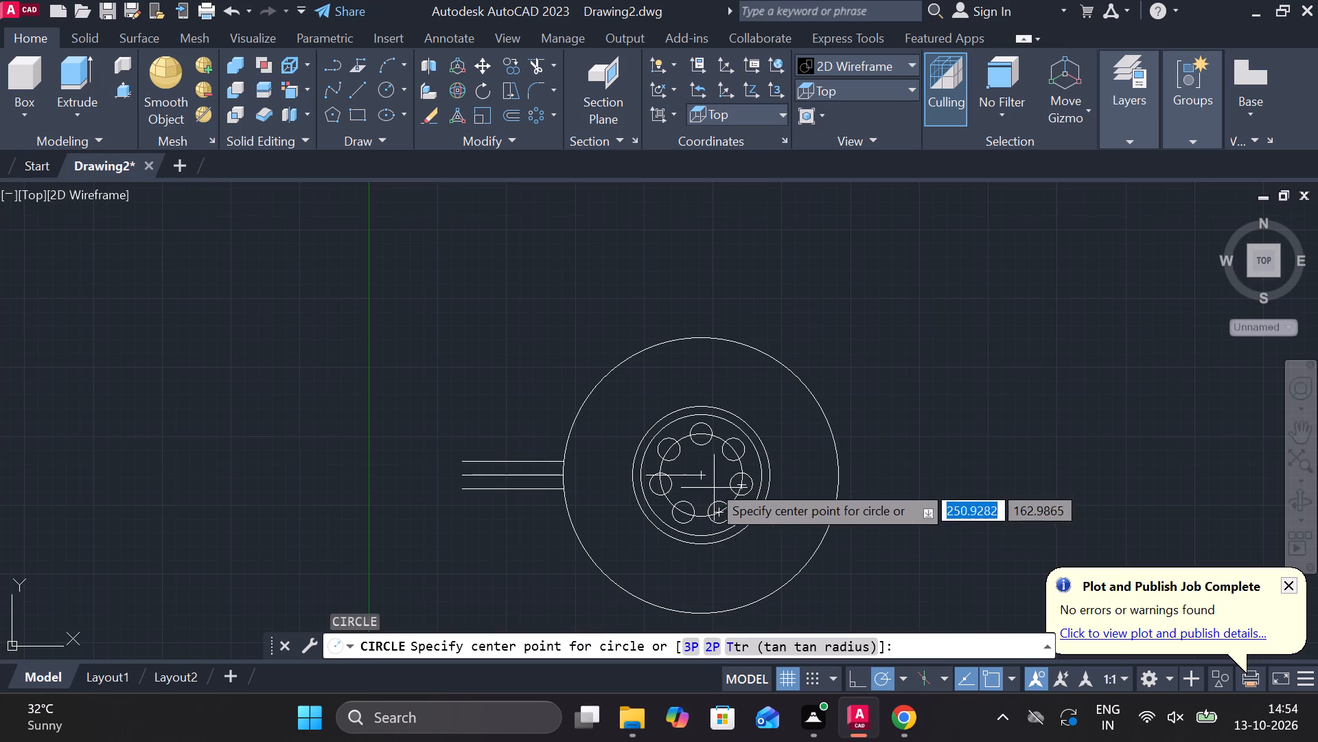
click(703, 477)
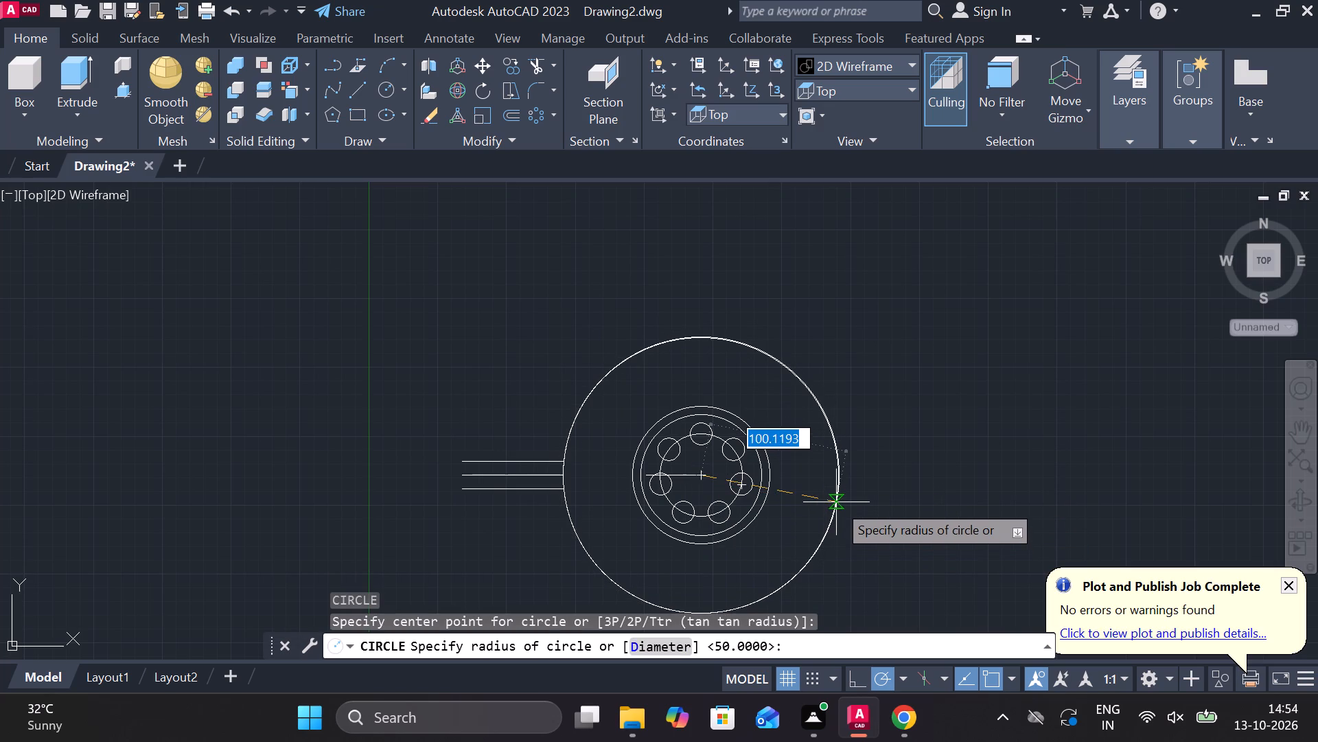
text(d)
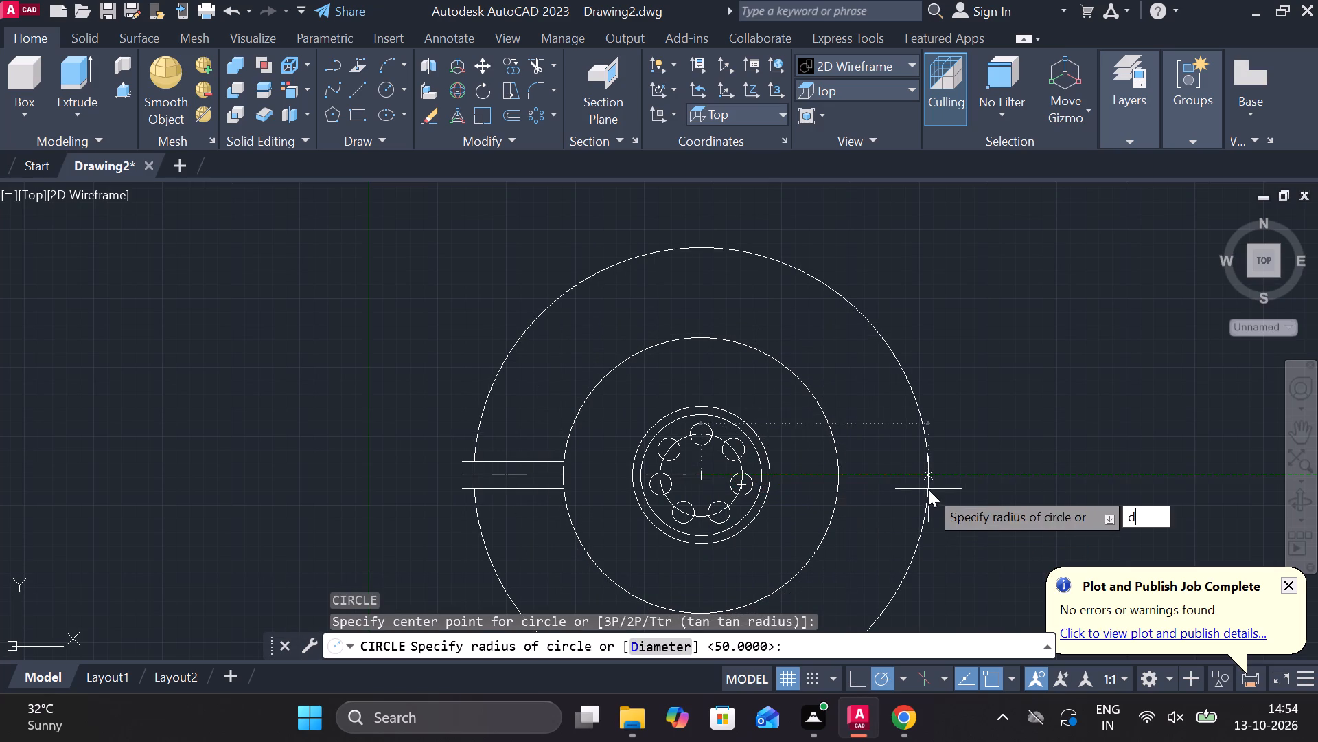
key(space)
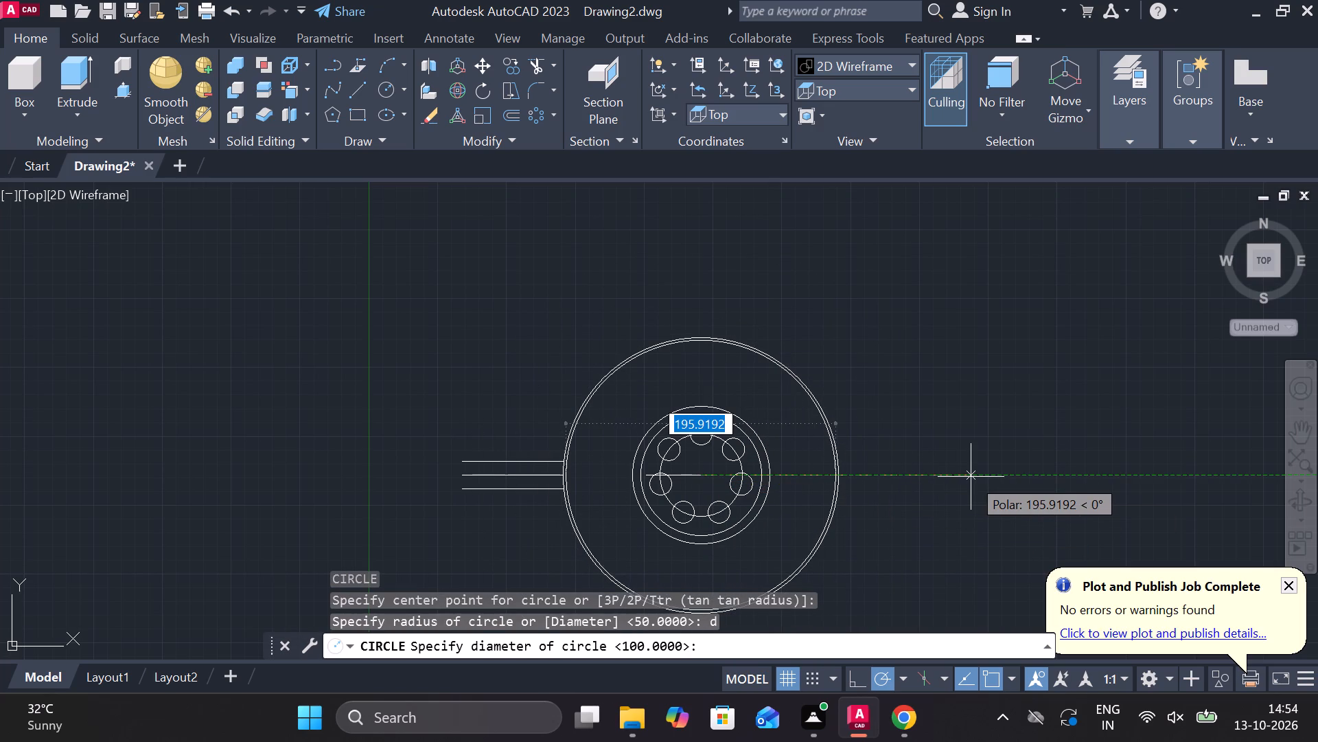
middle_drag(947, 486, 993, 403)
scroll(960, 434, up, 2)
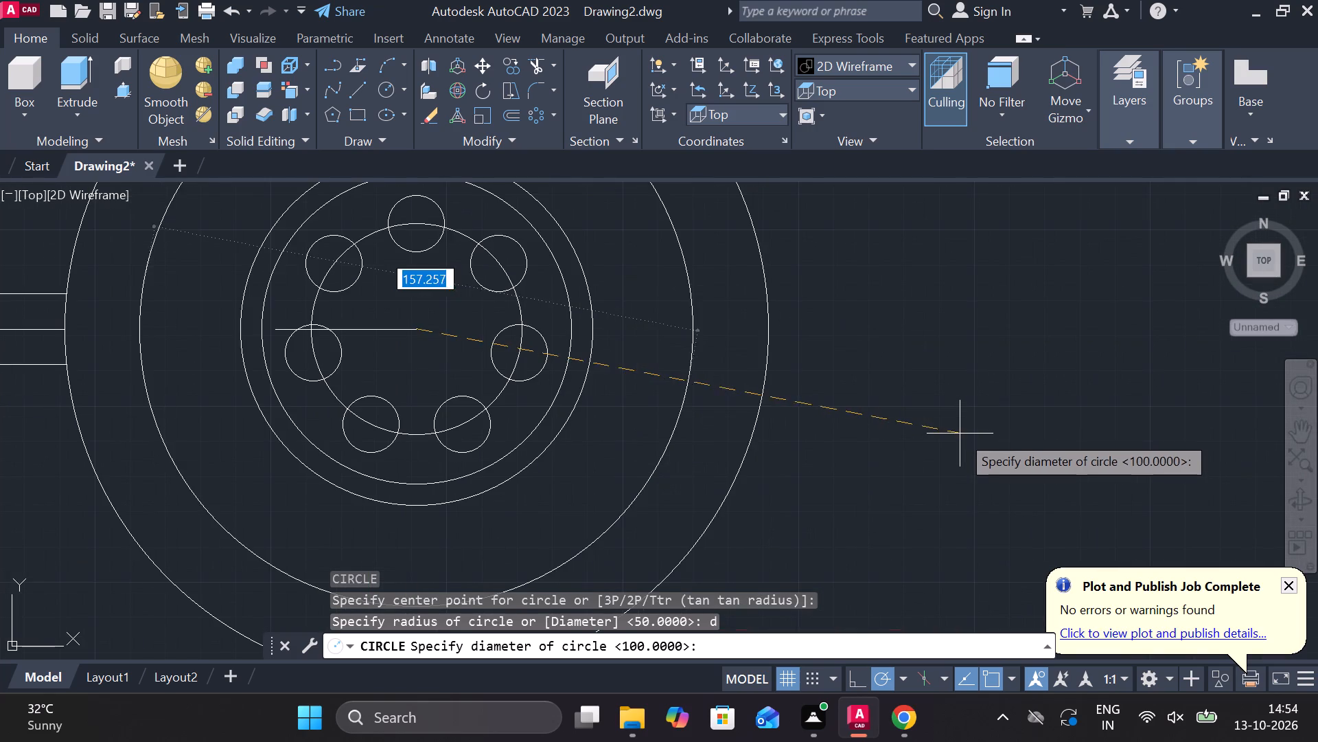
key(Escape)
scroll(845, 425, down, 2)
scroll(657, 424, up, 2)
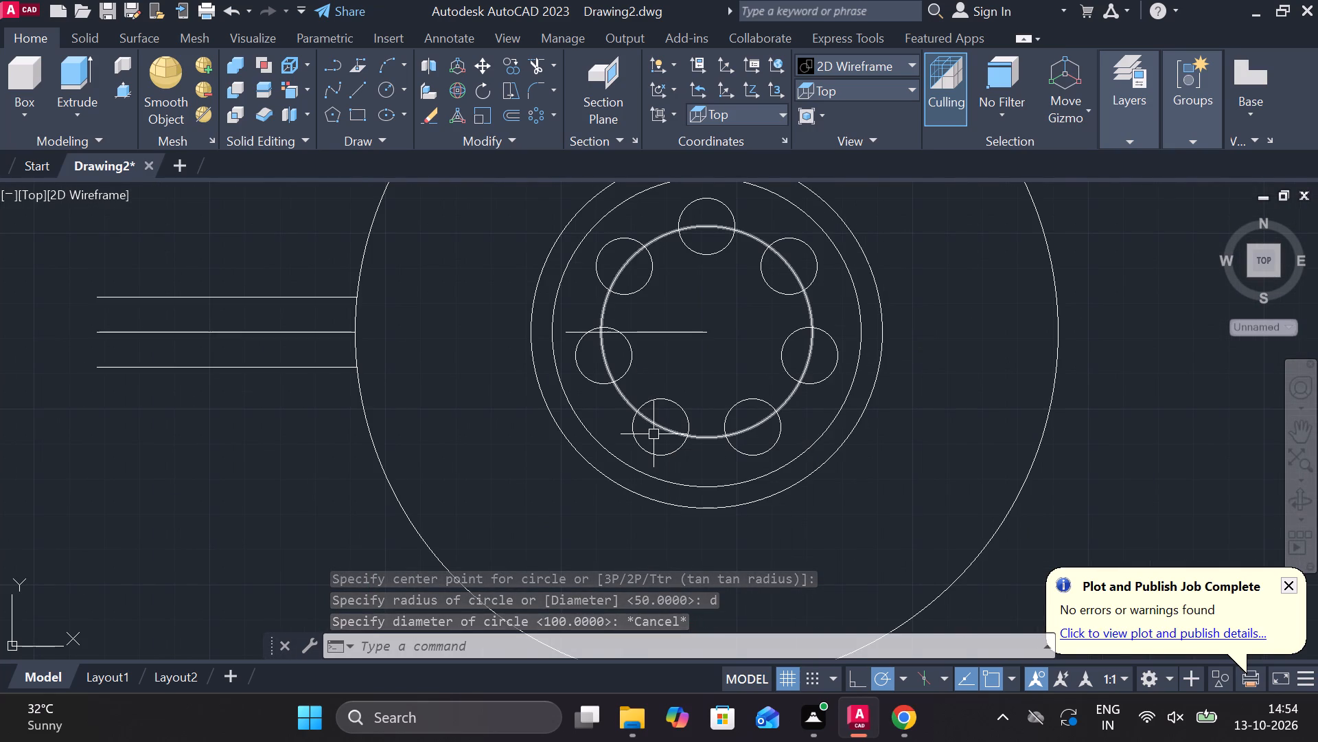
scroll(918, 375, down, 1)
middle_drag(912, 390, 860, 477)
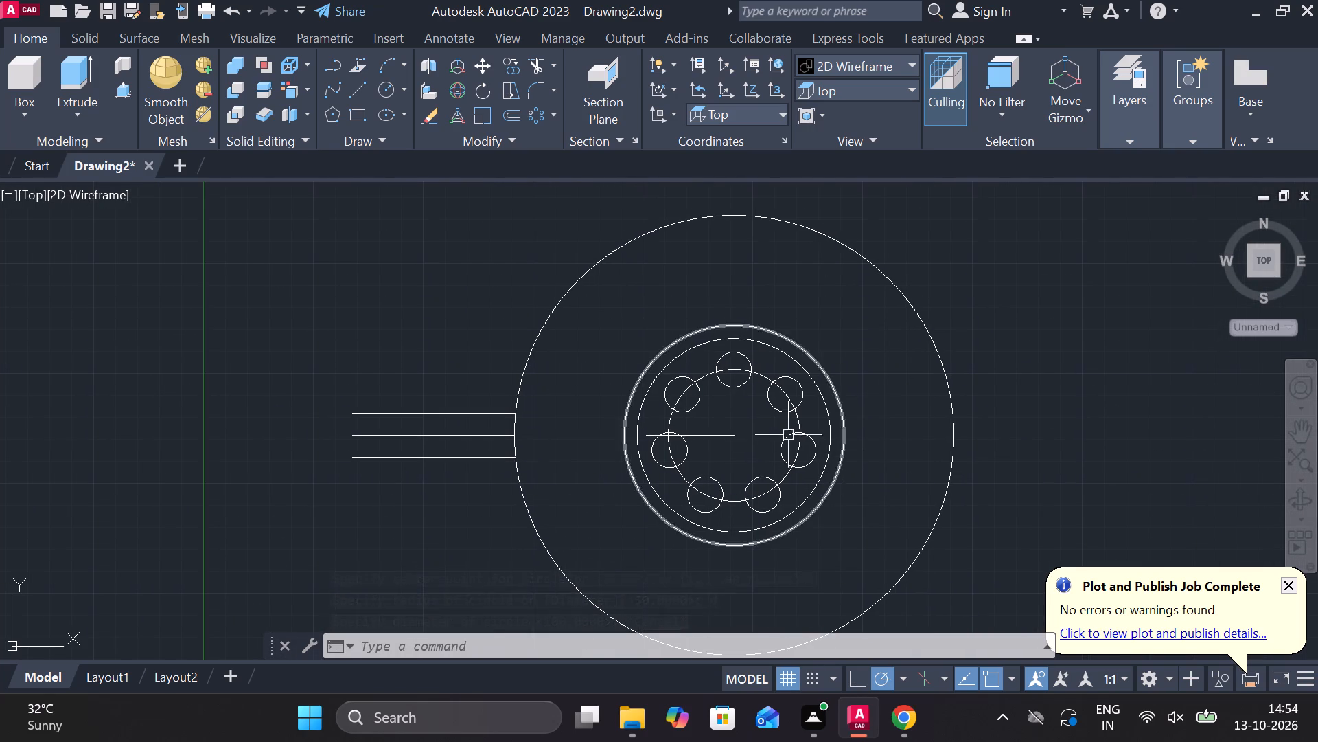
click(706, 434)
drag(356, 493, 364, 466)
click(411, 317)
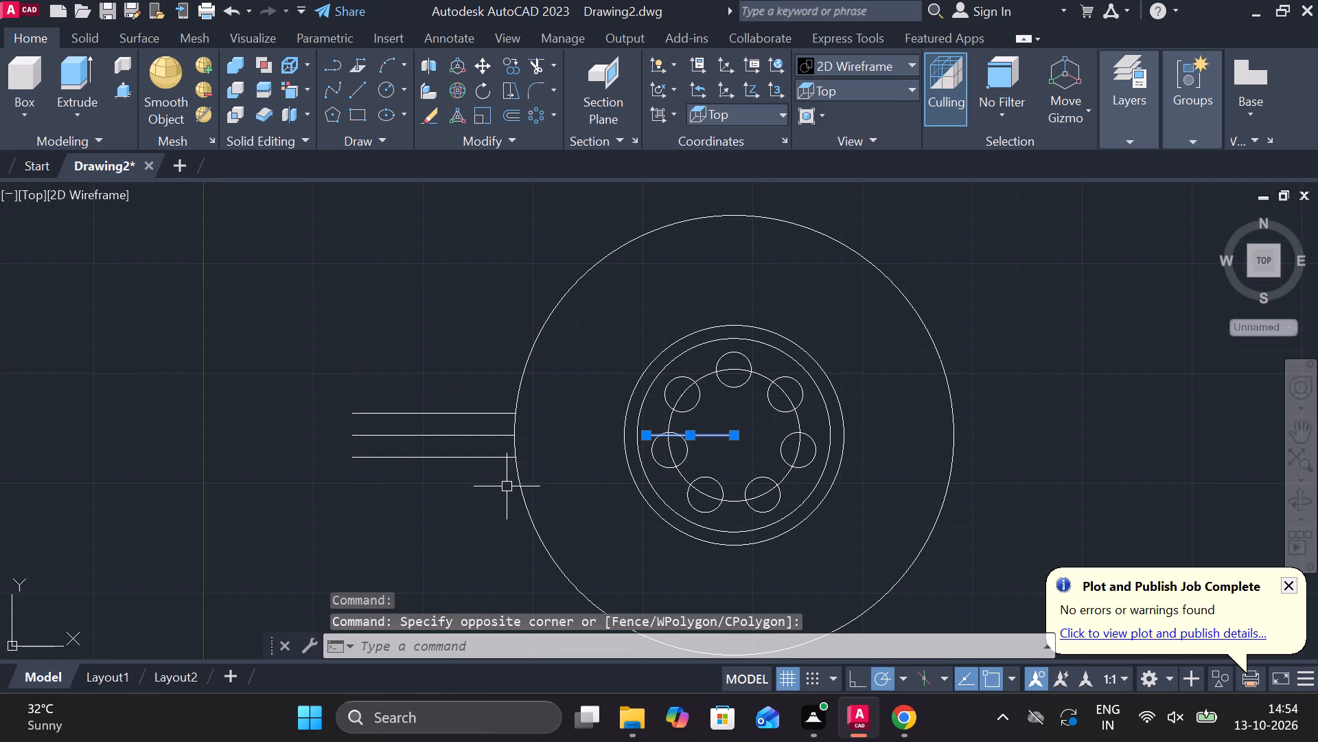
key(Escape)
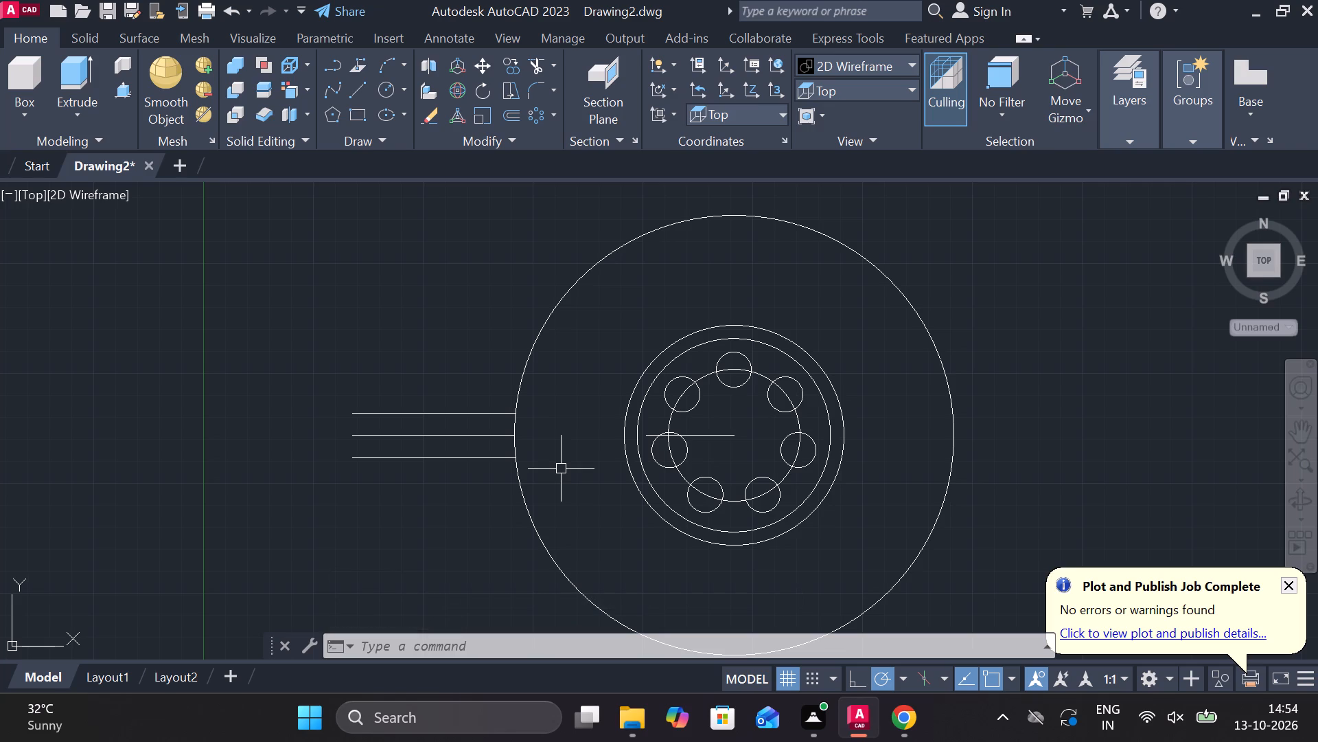
Draw a vertical line about 138 long downward from the left end of the 40-long horizontal line, past the outer circle.
key(l)
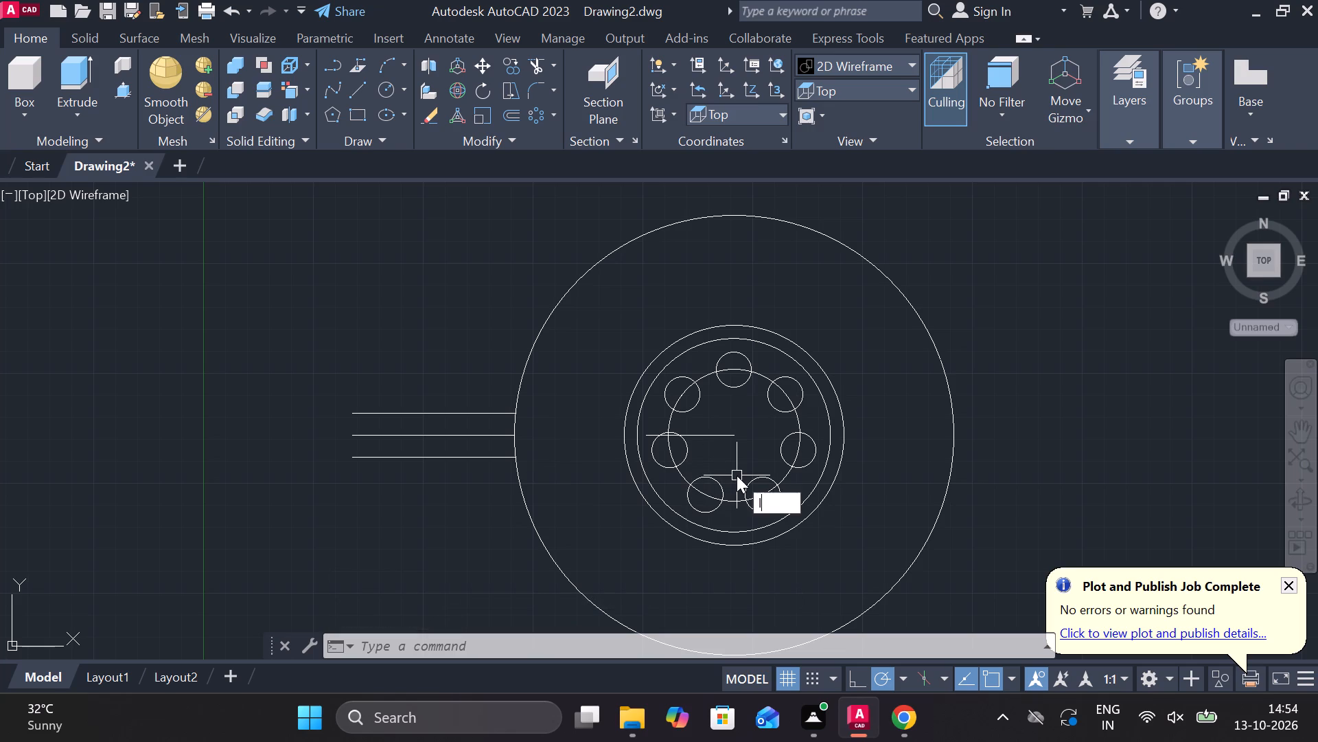
key(Return)
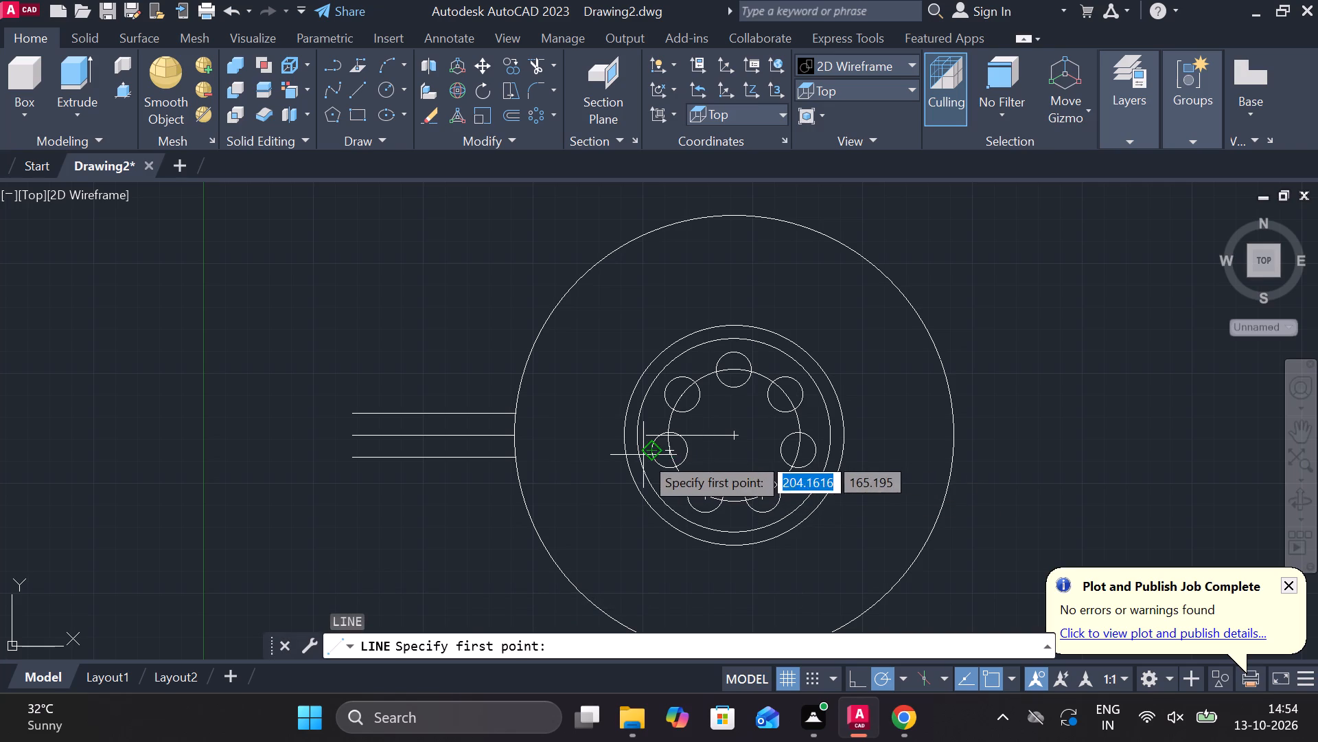
click(642, 438)
middle_drag(640, 563, 636, 423)
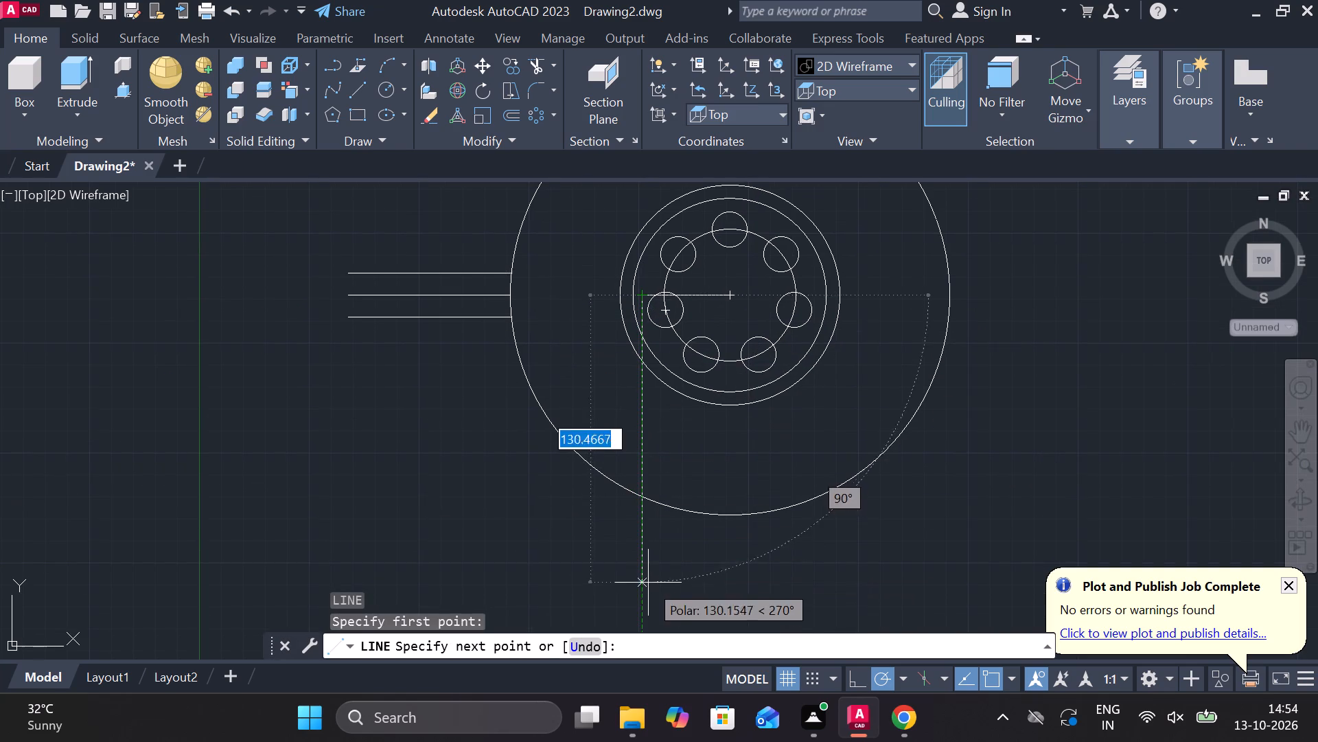
click(649, 600)
key(Escape)
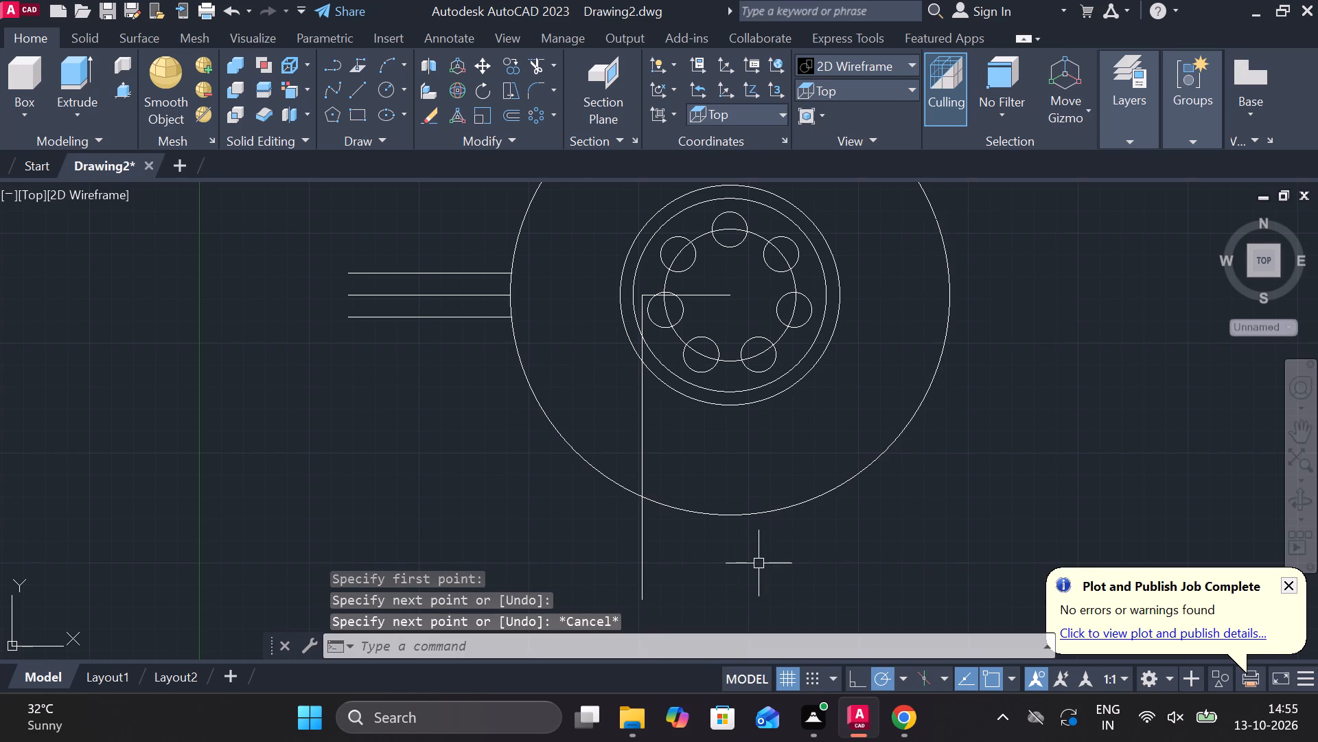
Offset the new vertical line 220 to the left, beyond the three parallel horizontal lines.
key(o)
key(Return)
key(Return)
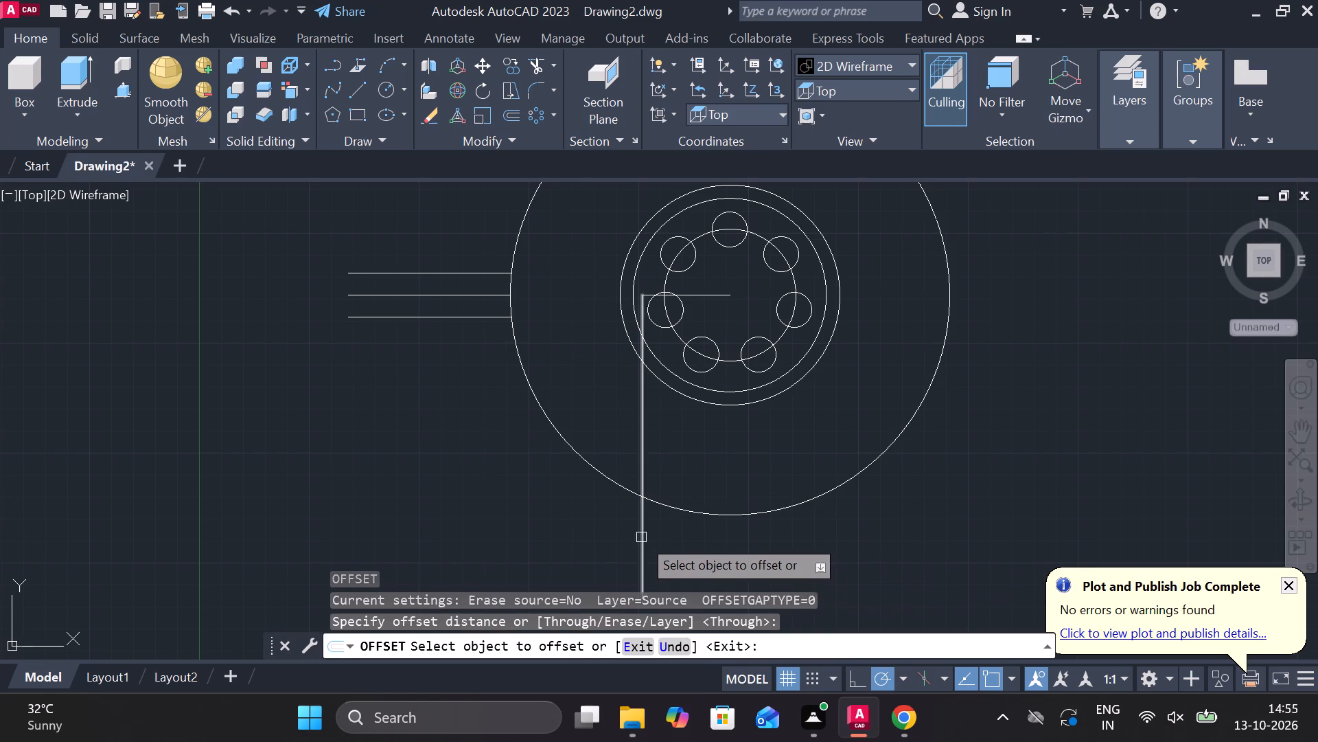
click(641, 537)
middle_drag(430, 530, 513, 536)
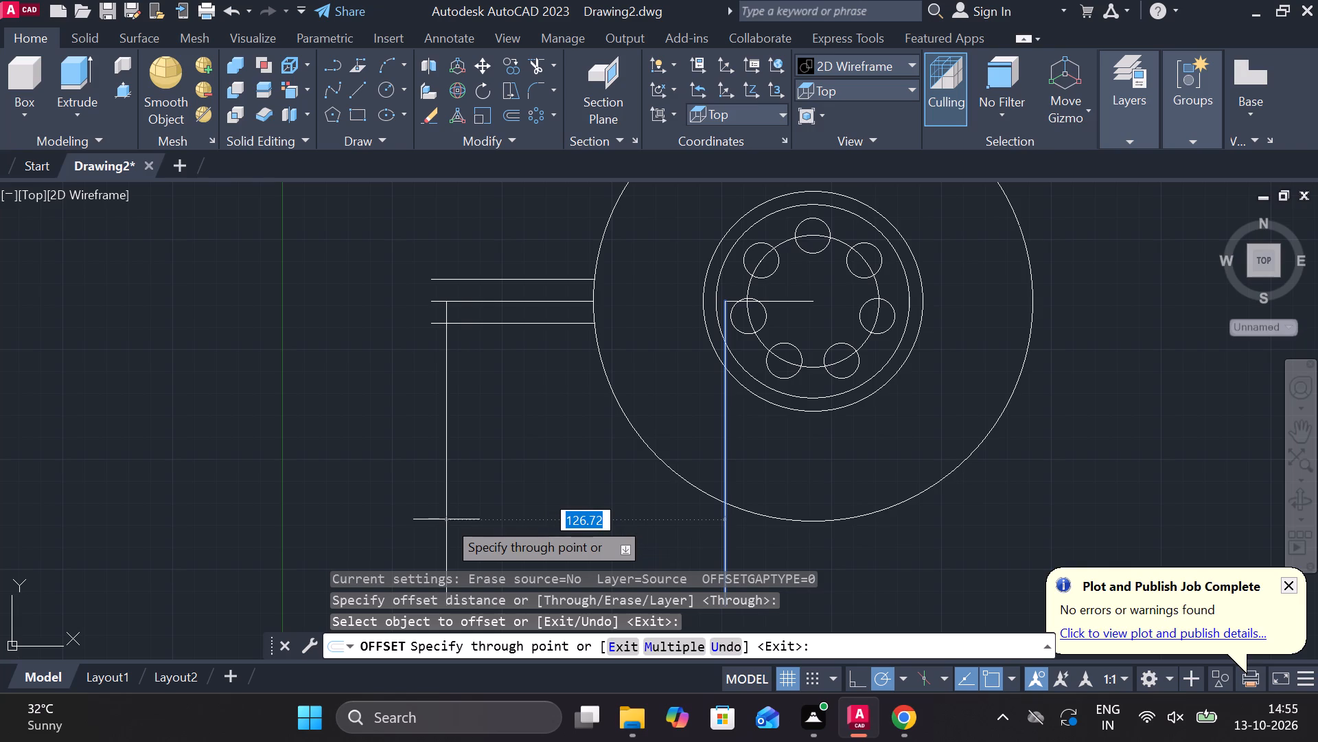
text(22)
key(0)
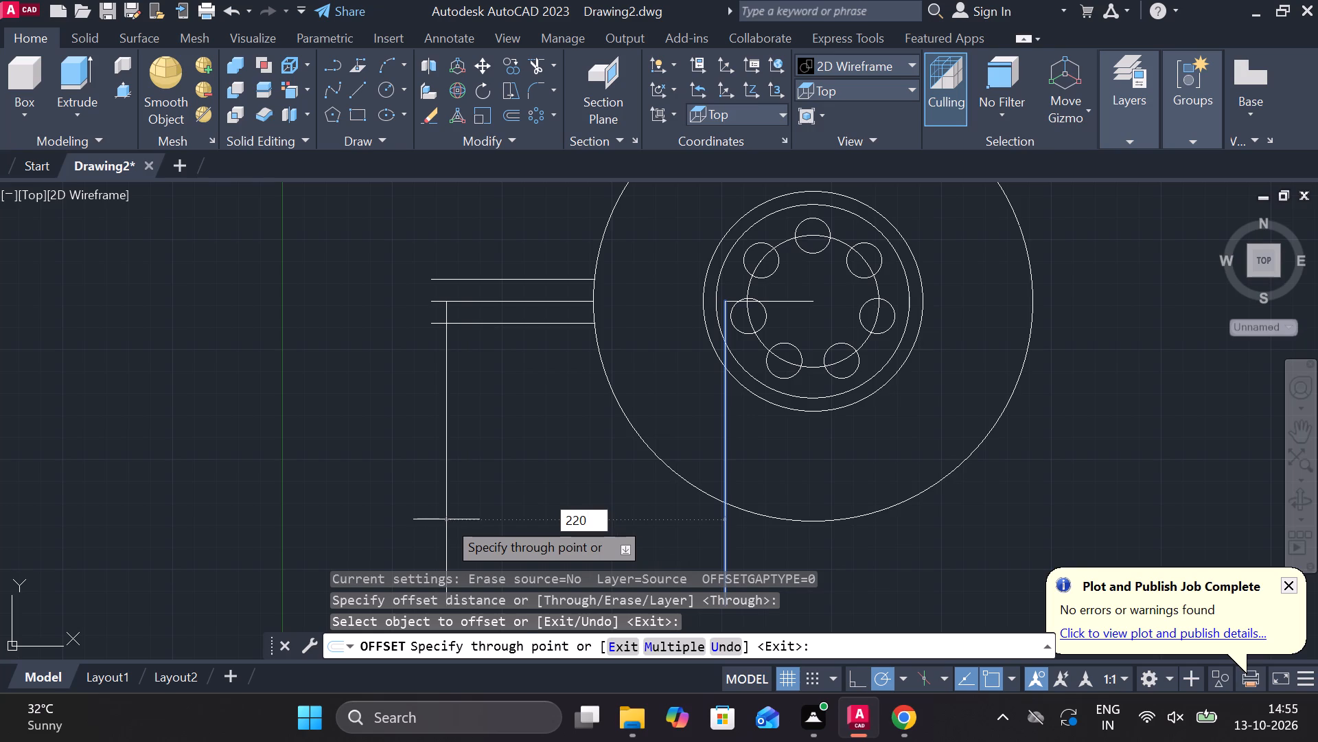
key(Return)
scroll(446, 508, down, 2)
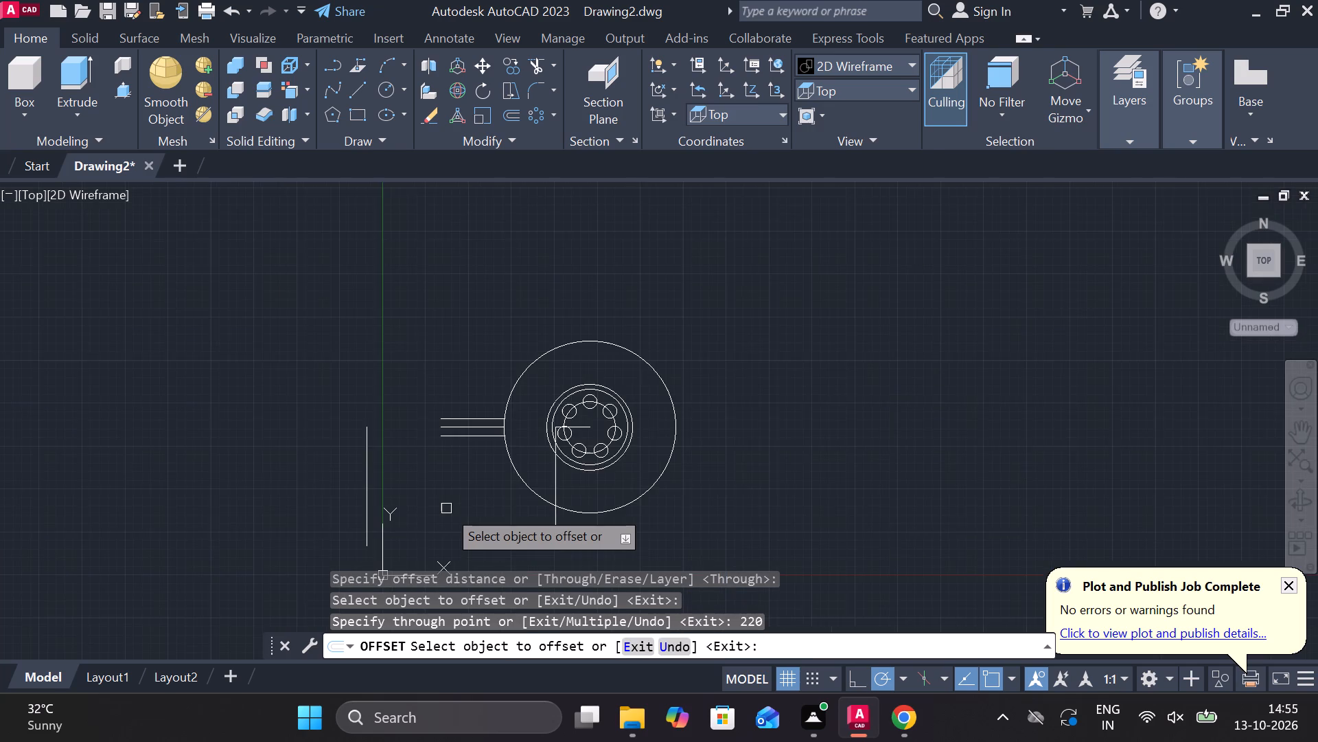
middle_drag(461, 510, 605, 491)
scroll(528, 474, up, 1)
key(Escape)
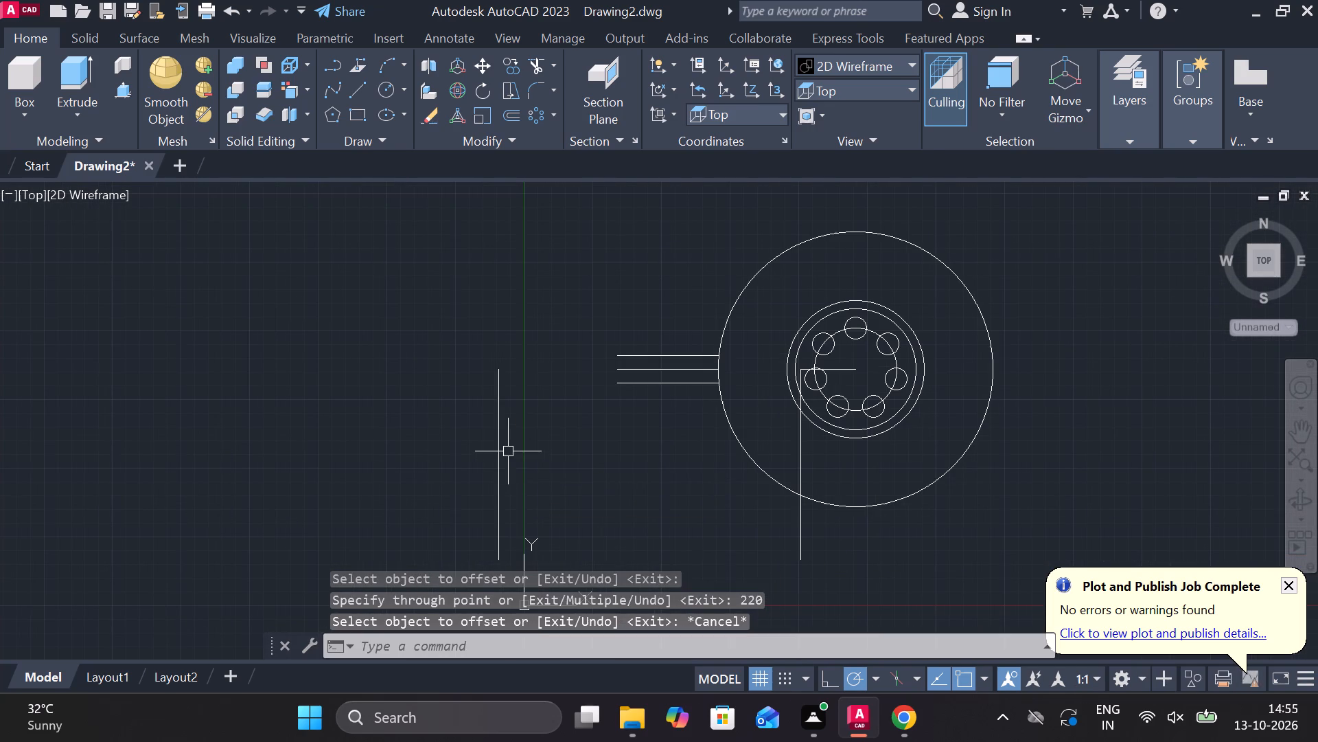
Lengthen the offset vertical line upward from its top end, well above the level of the three horizontal lines.
click(502, 447)
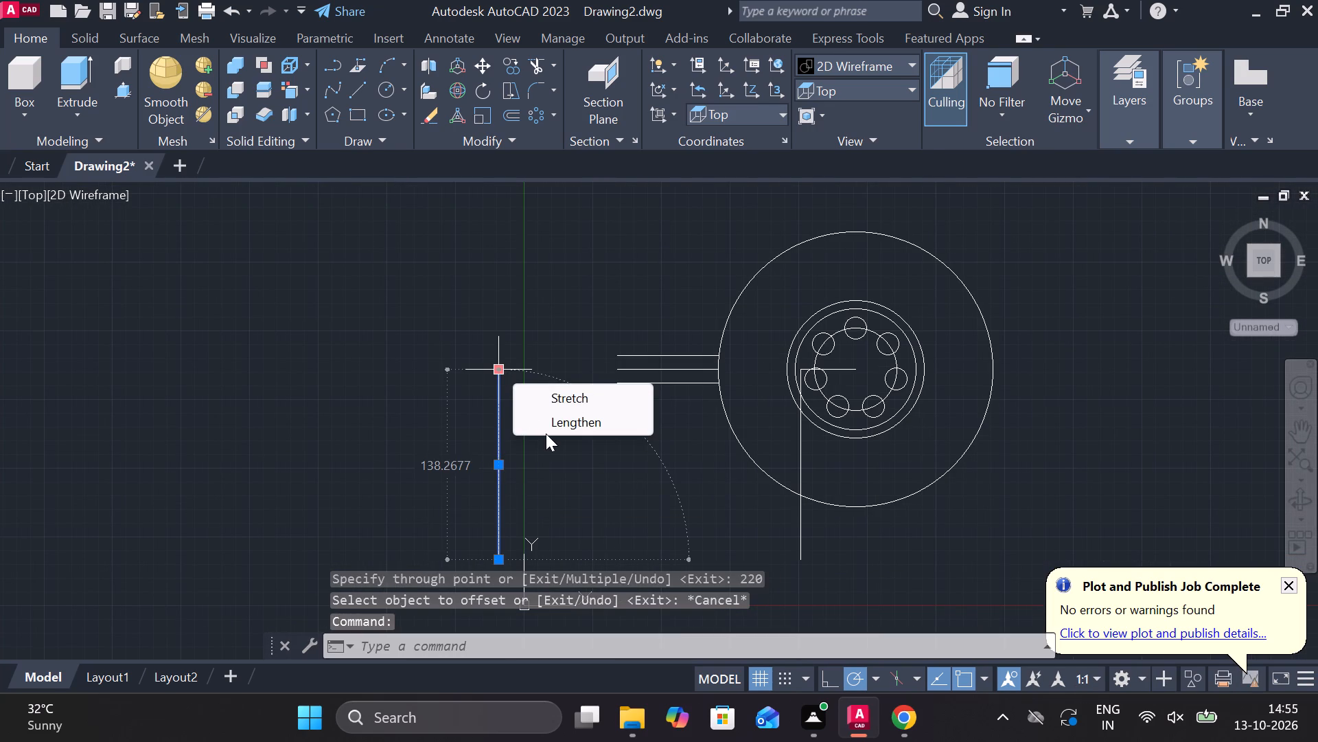
click(546, 434)
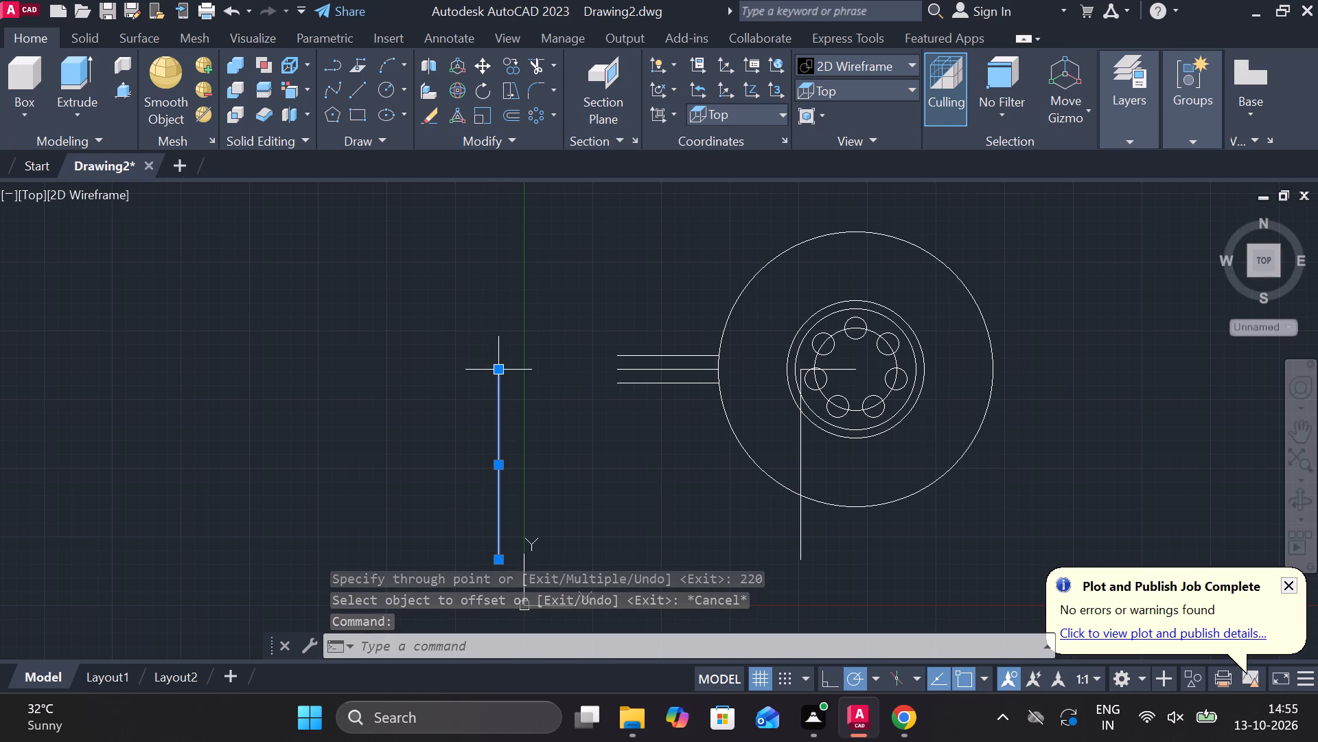
click(567, 416)
click(532, 219)
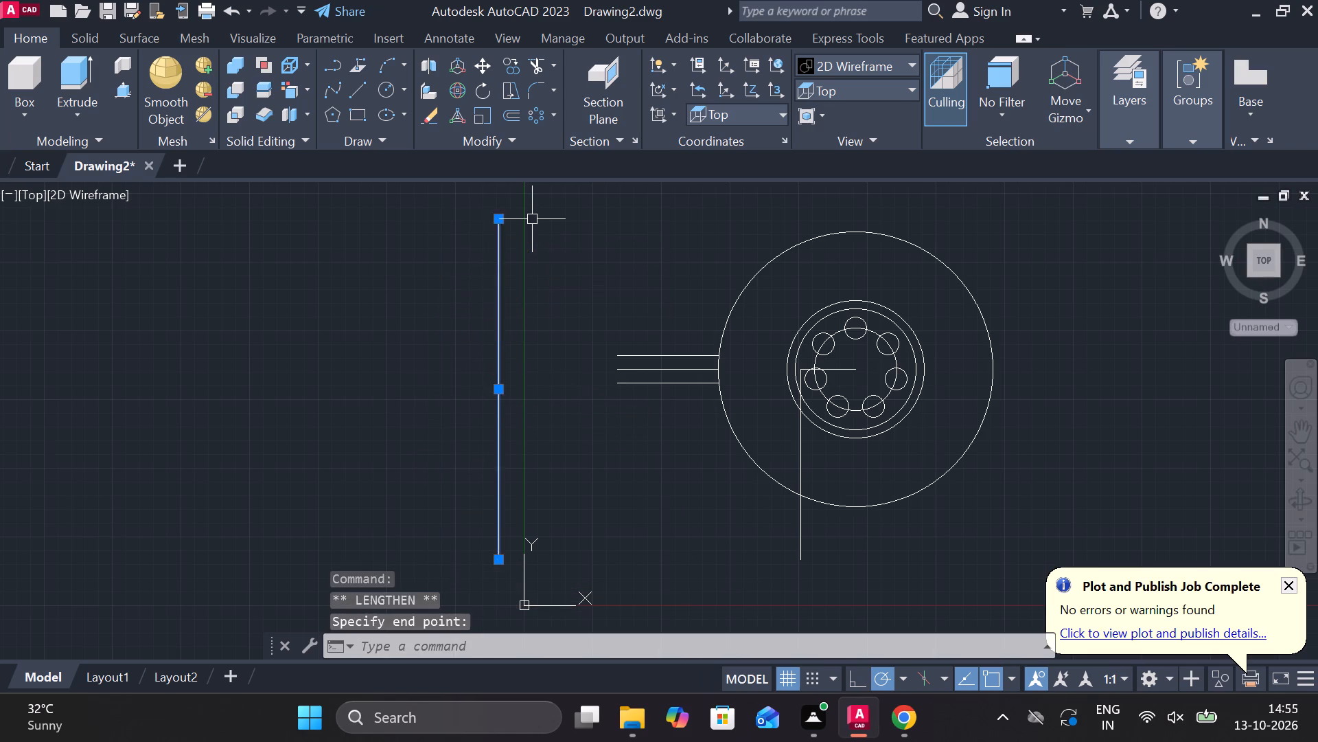
key(Escape)
Lengthen the middle of the three horizontal lines leftward until it crosses the offset vertical line.
scroll(637, 331, up, 1)
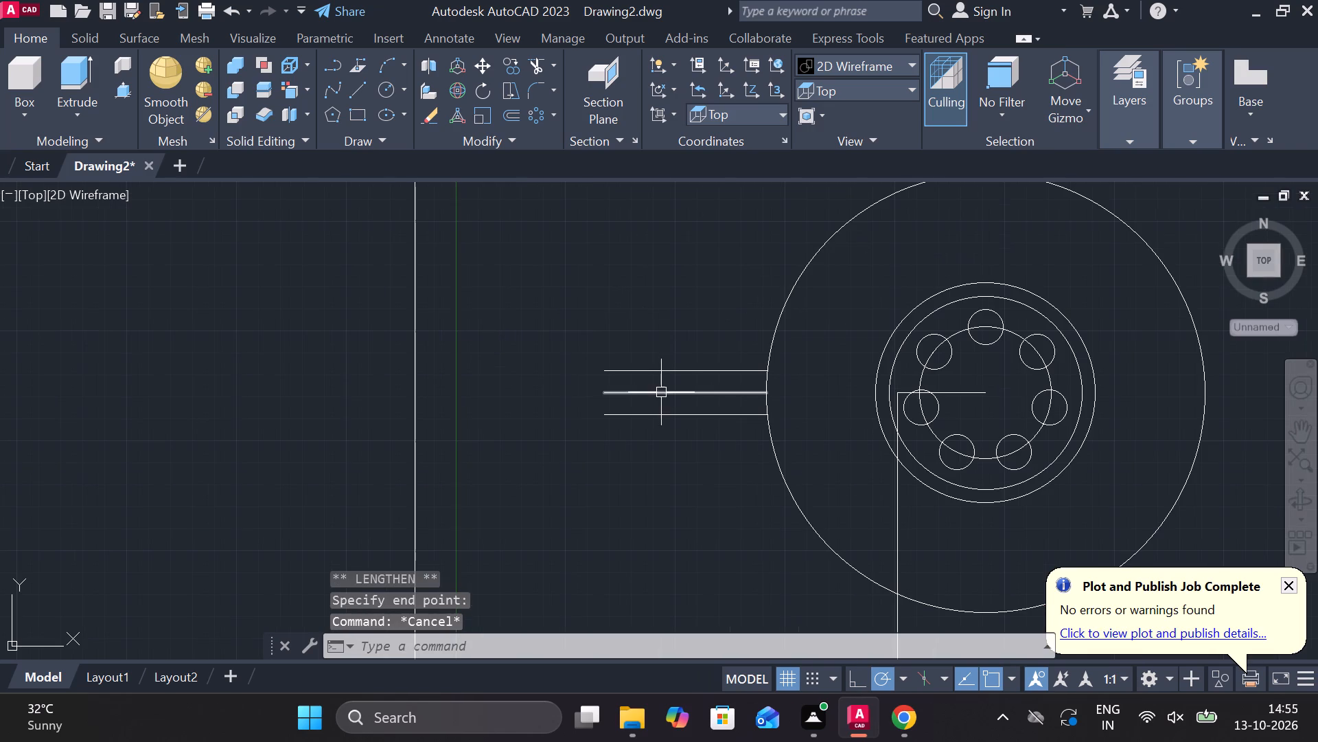
click(661, 394)
click(654, 440)
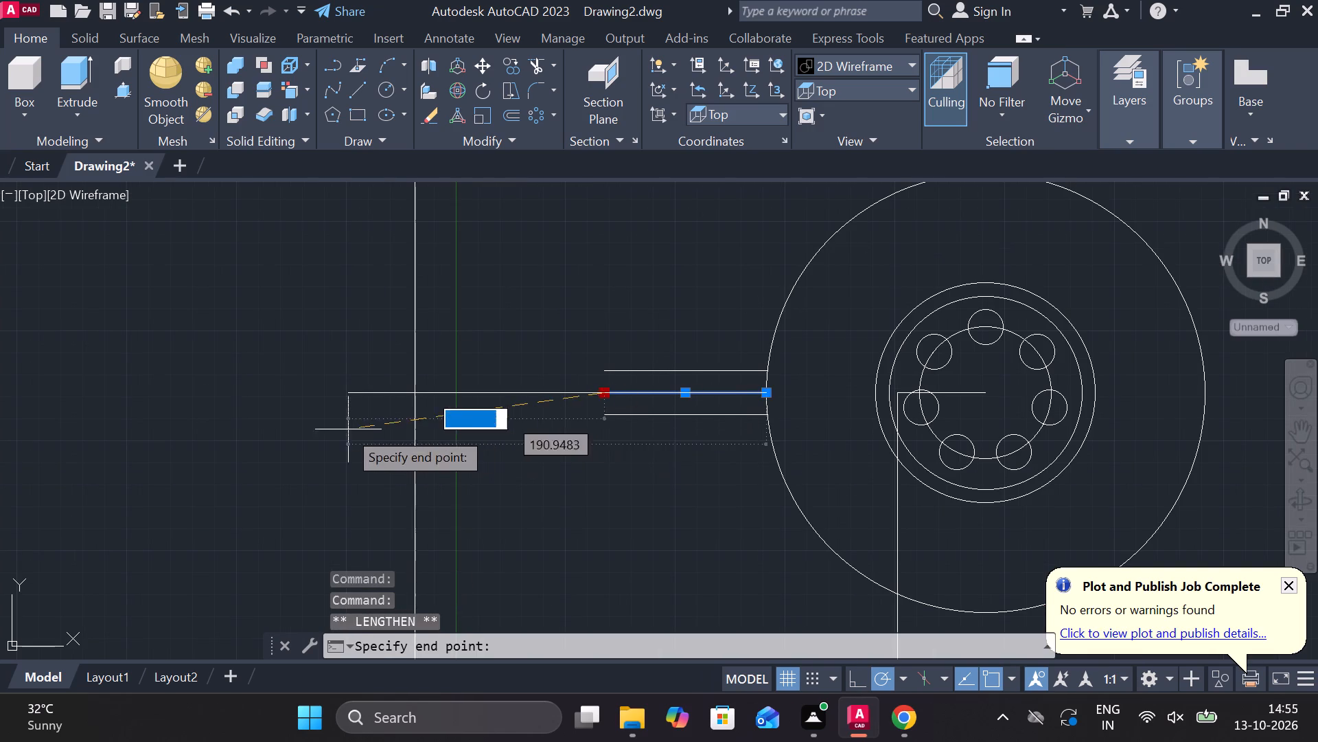
click(343, 427)
key(Escape)
Draw a 120 diameter circle centred where the extended horizontal line crosses the offset vertical line.
text(c)
key(space)
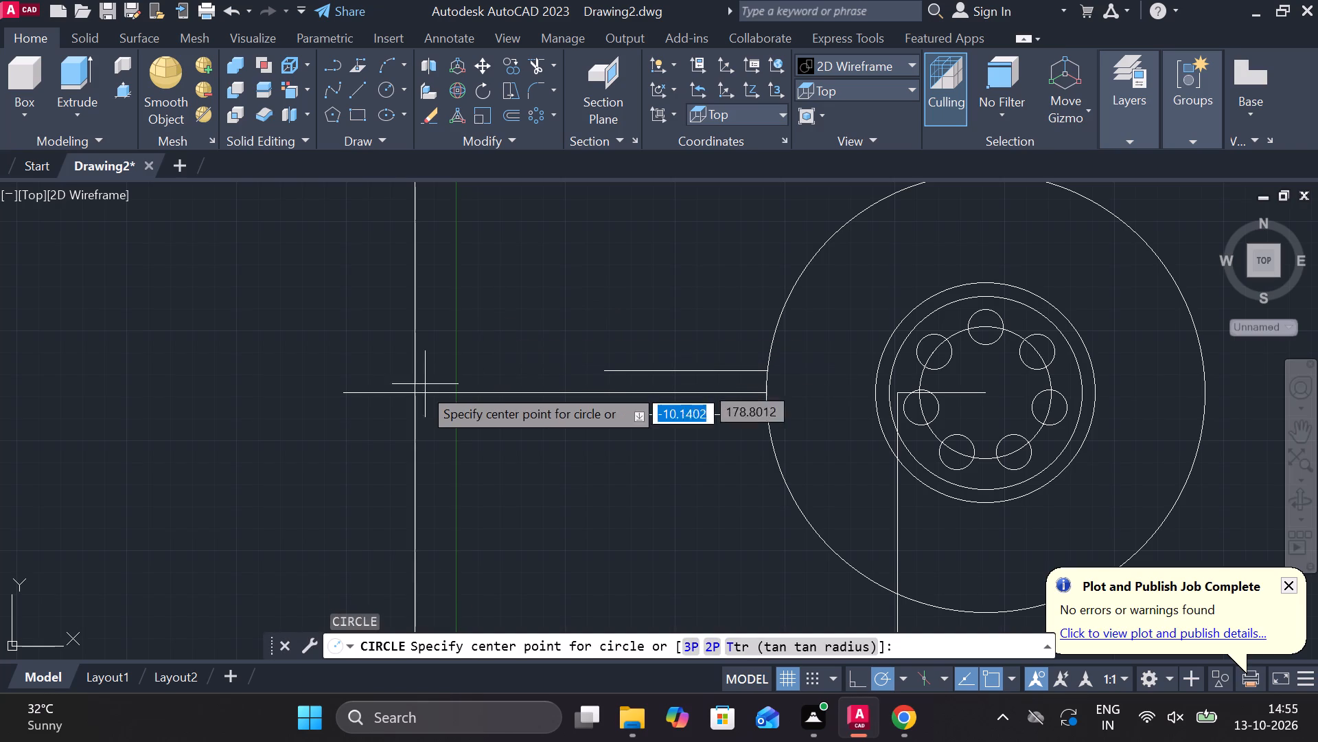
click(414, 394)
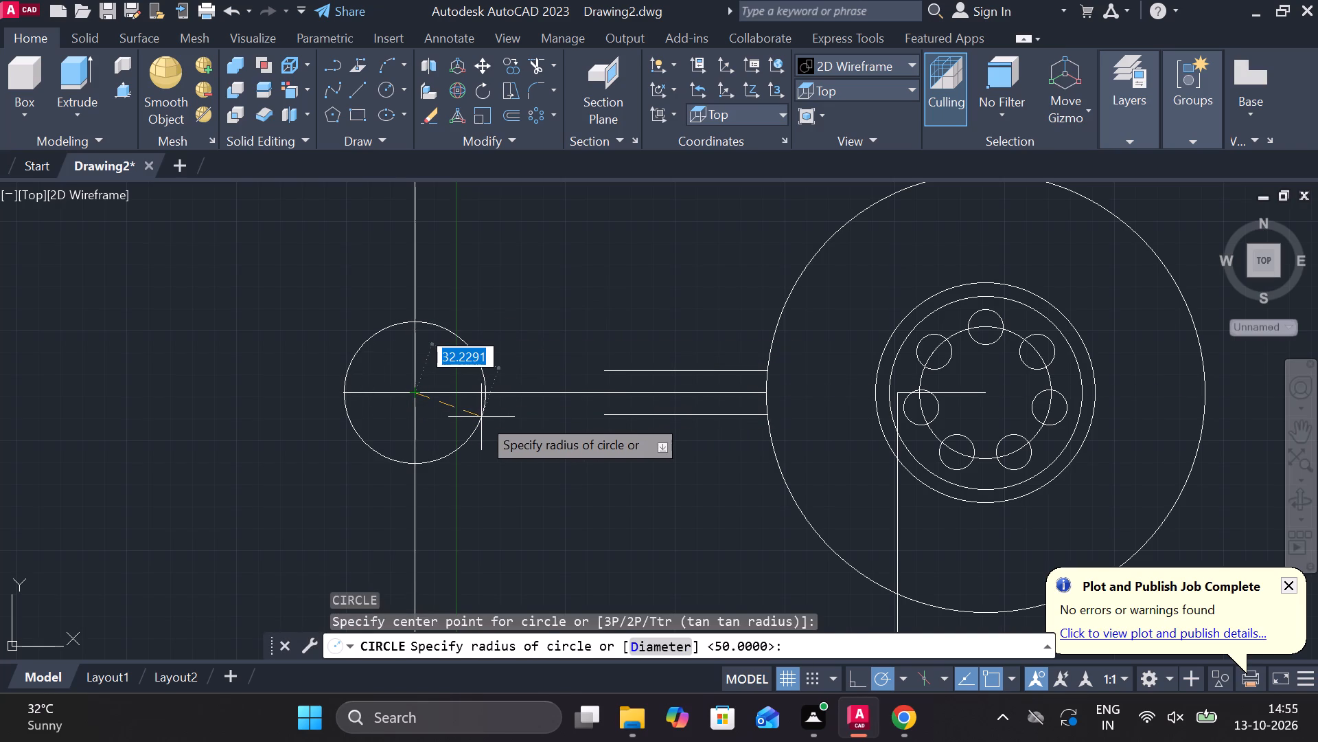
text(d)
key(space)
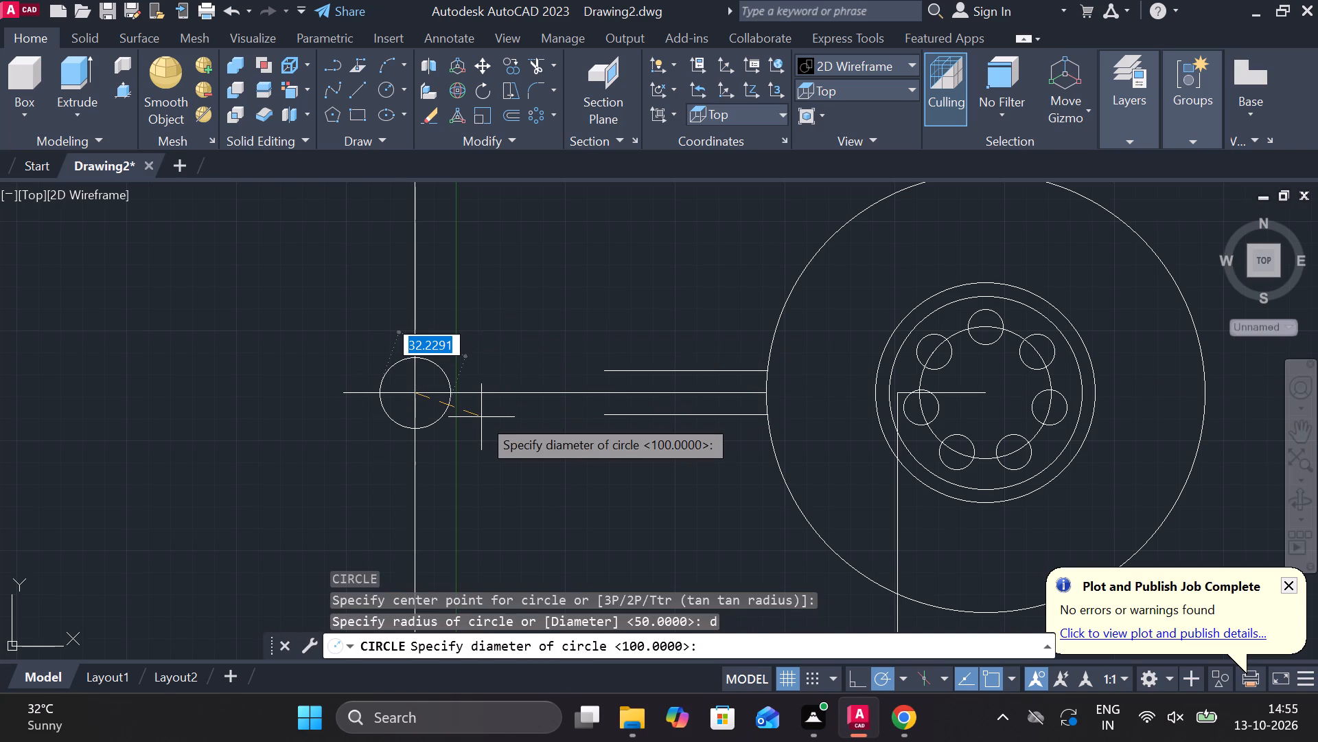
text(120)
key(Return)
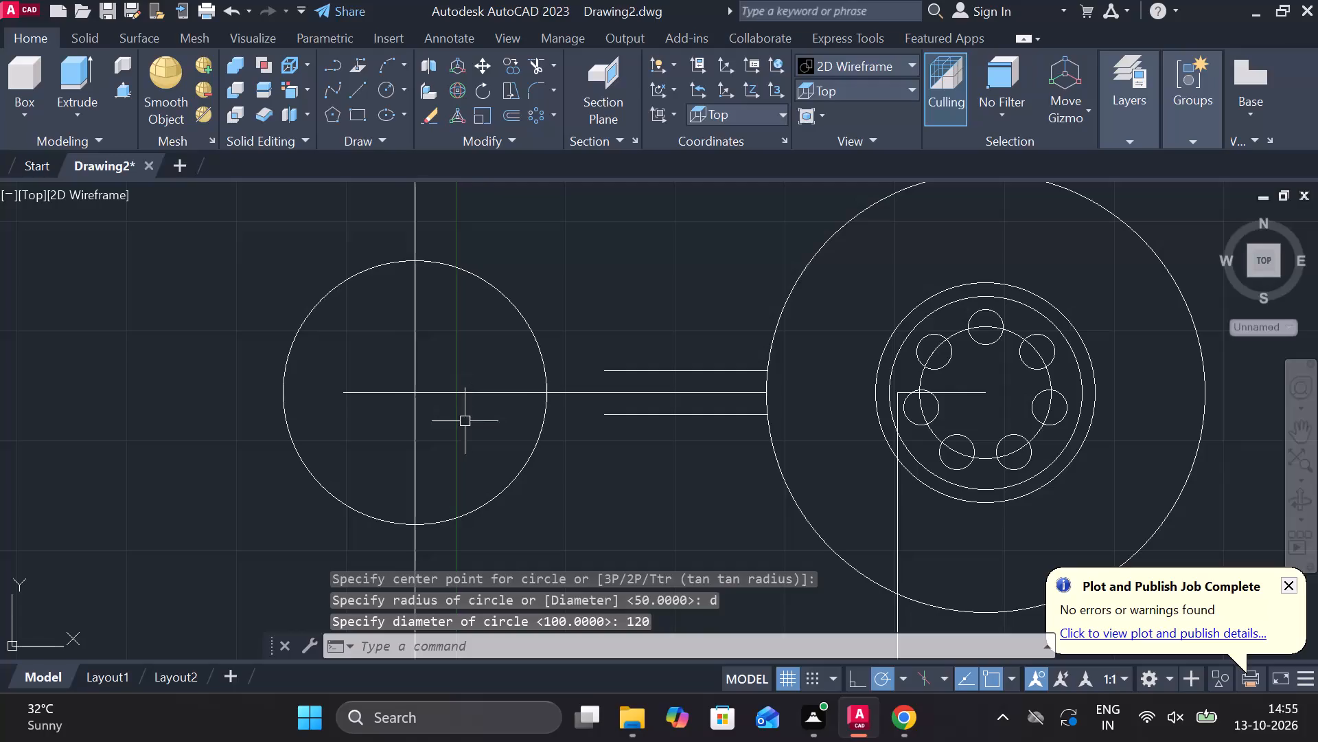
Draw a concentric 60 diameter circle at the centre of the 120 diameter circle.
key(c)
key(space)
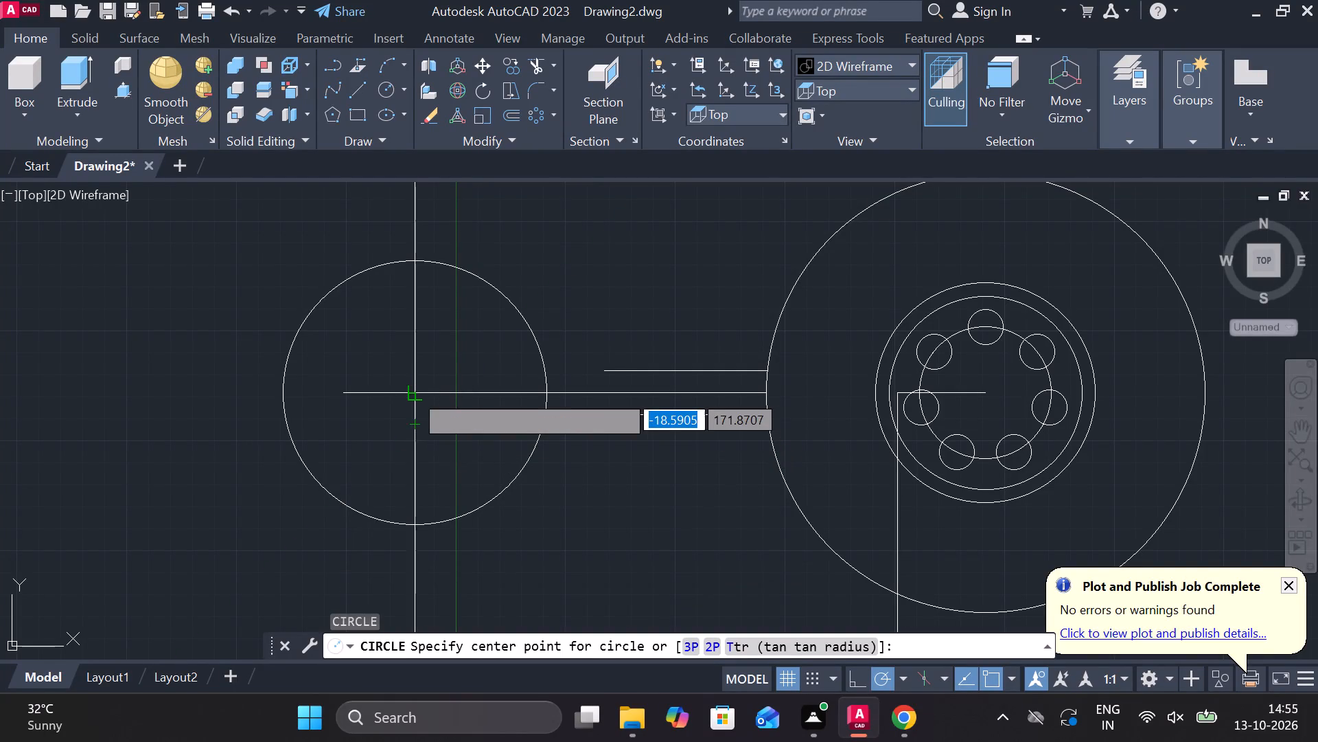
scroll(439, 398, up, 2)
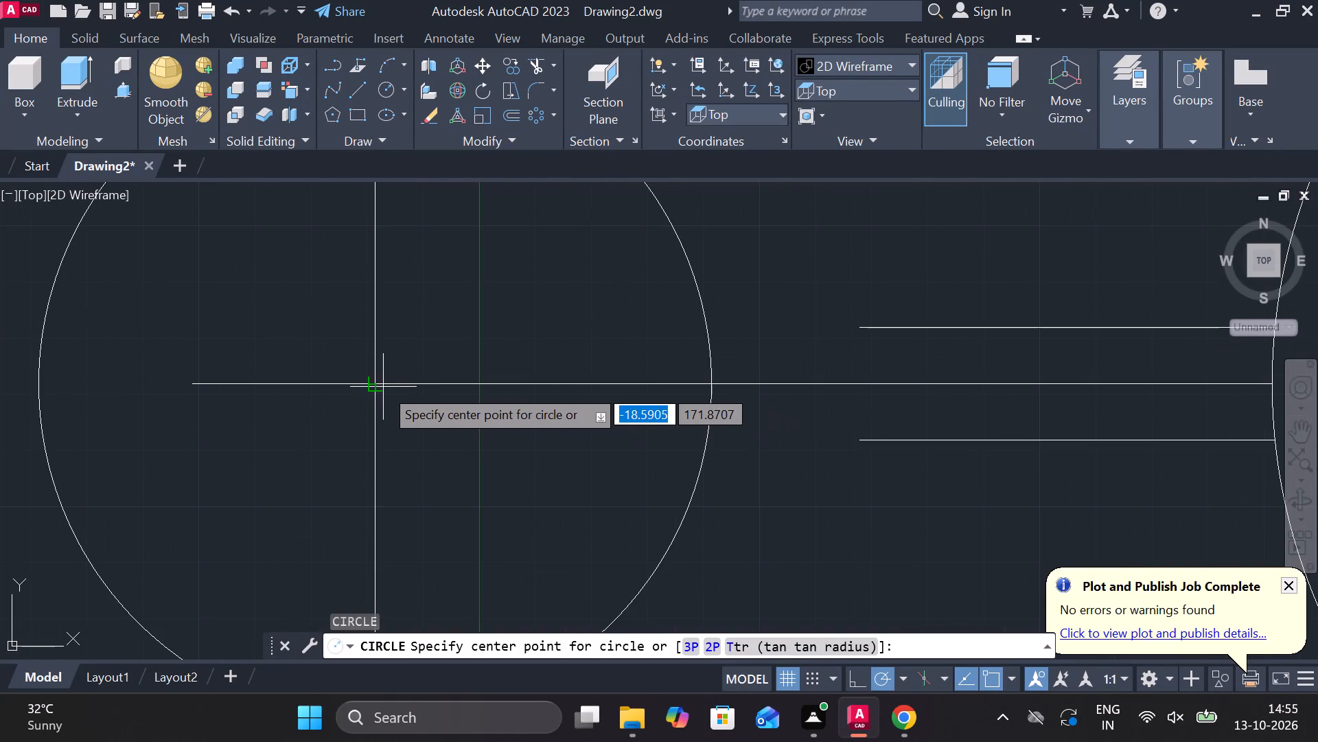
click(382, 387)
scroll(448, 413, down, 1)
text(d)
key(space)
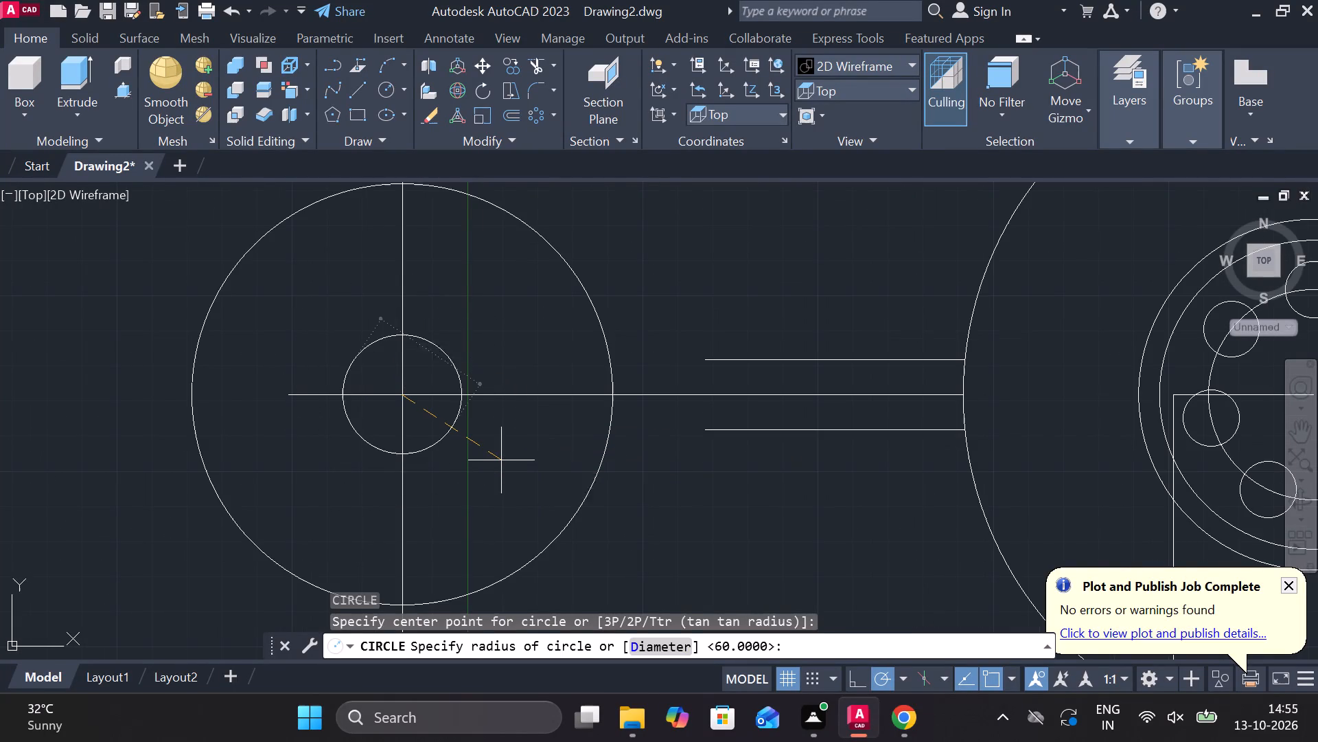
scroll(520, 468, down, 1)
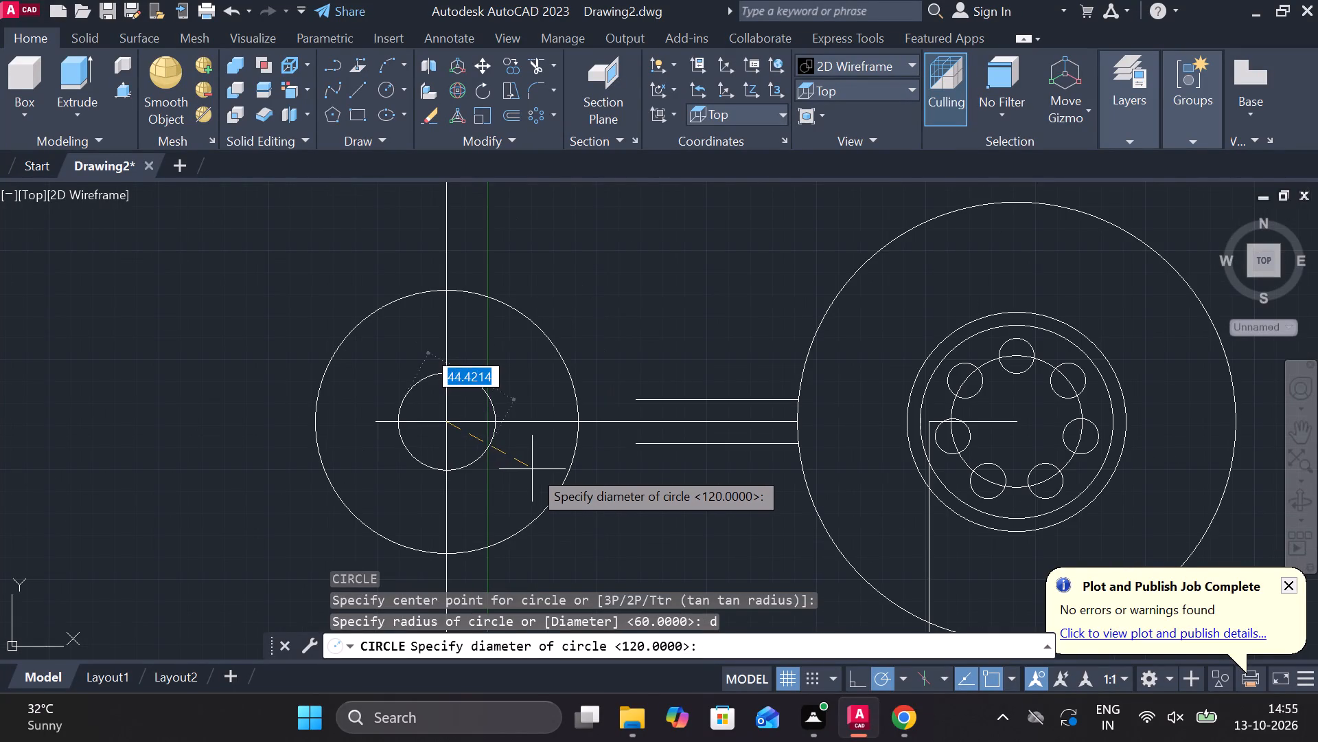
text(60)
key(Return)
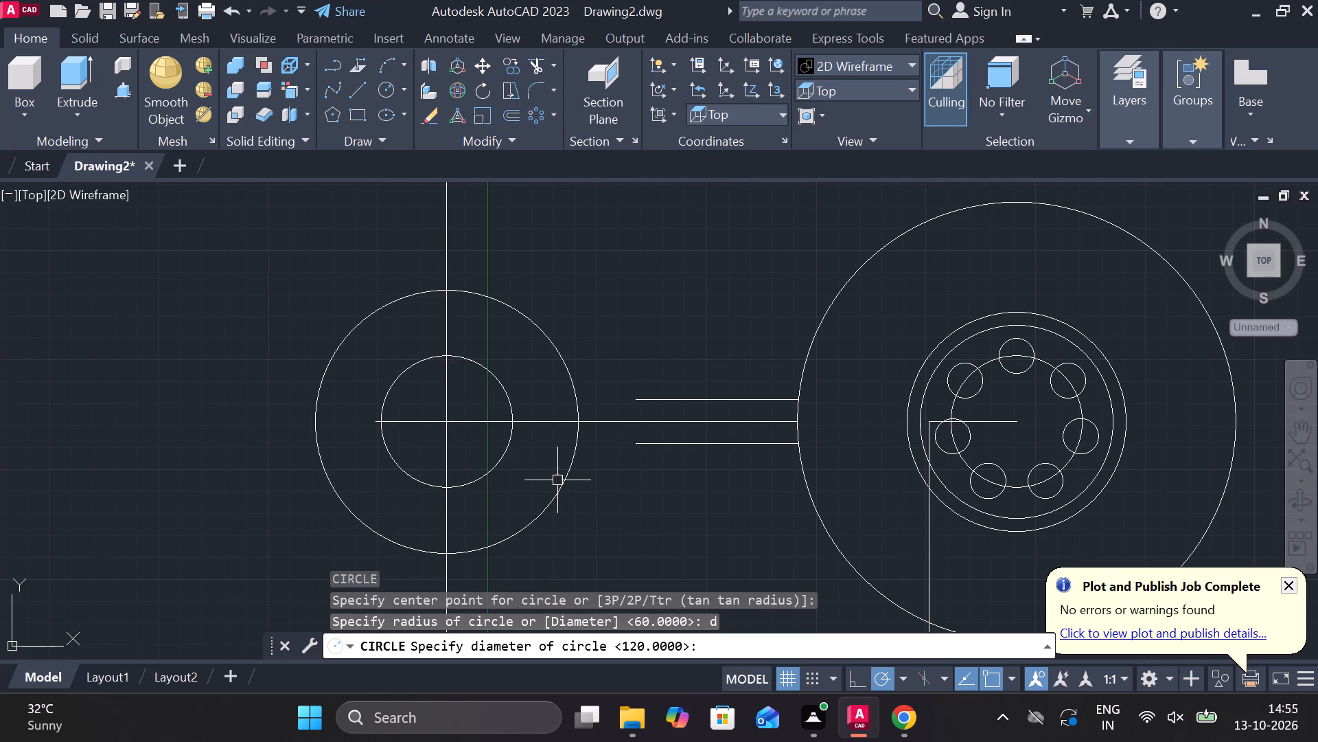
Draw a line tangent to the tops of the 120 diameter circle and the large outer circle.
scroll(599, 342, down, 1)
middle_drag(614, 319, 613, 324)
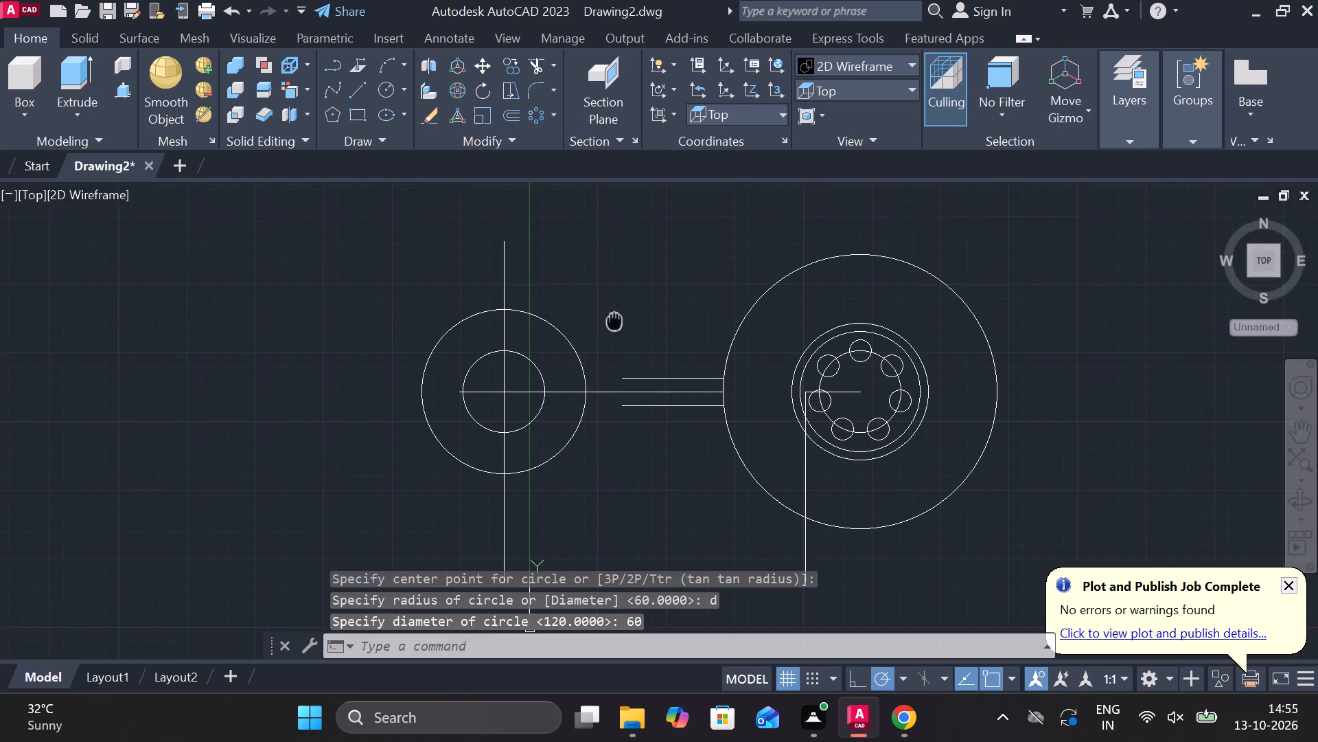
middle_drag(613, 324, 605, 341)
text(l tan)
key(space)
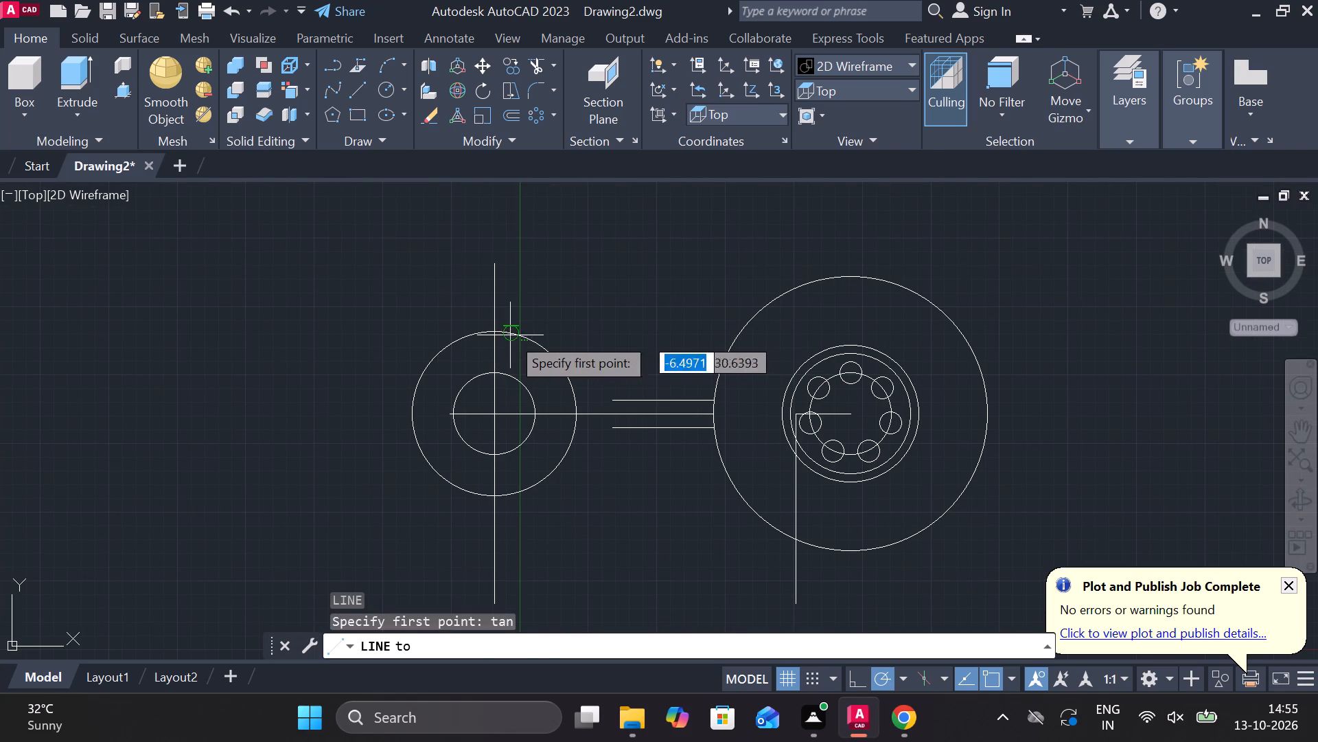
click(510, 335)
key(r)
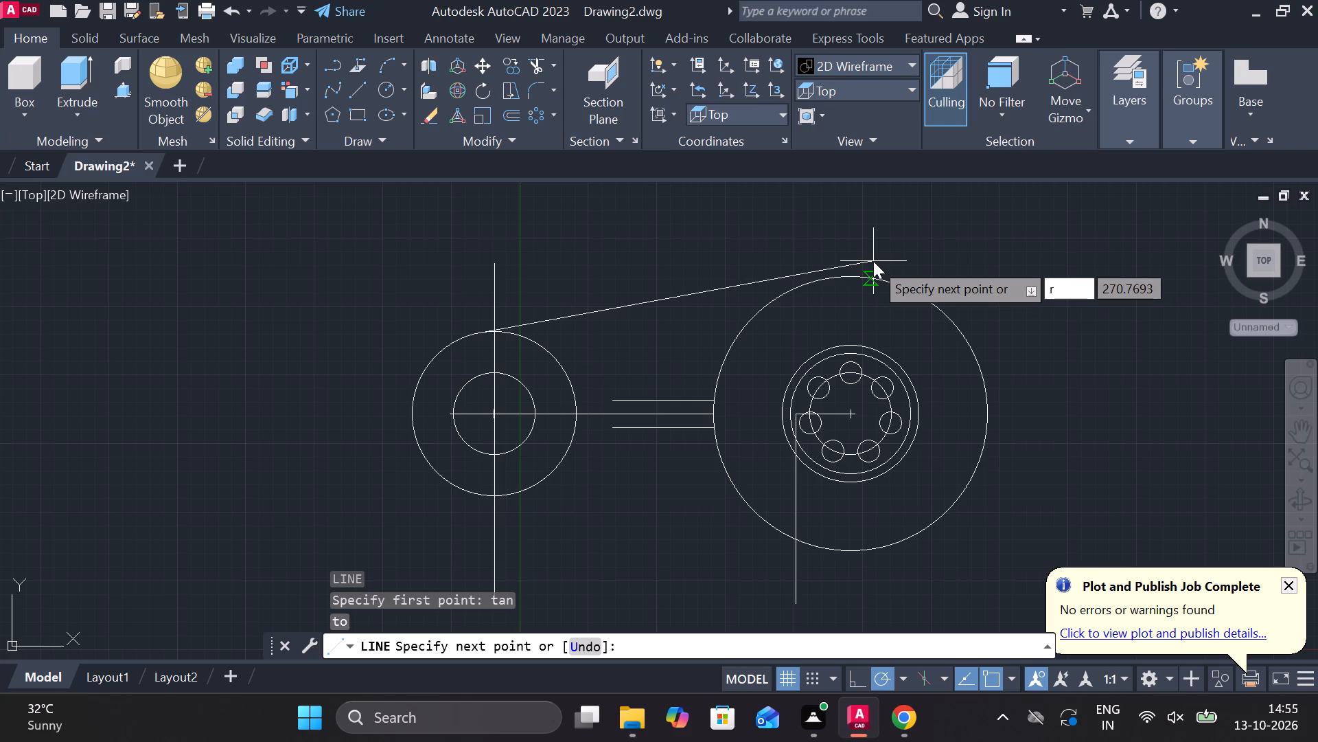
key(BackSpace)
key(t)
text(an)
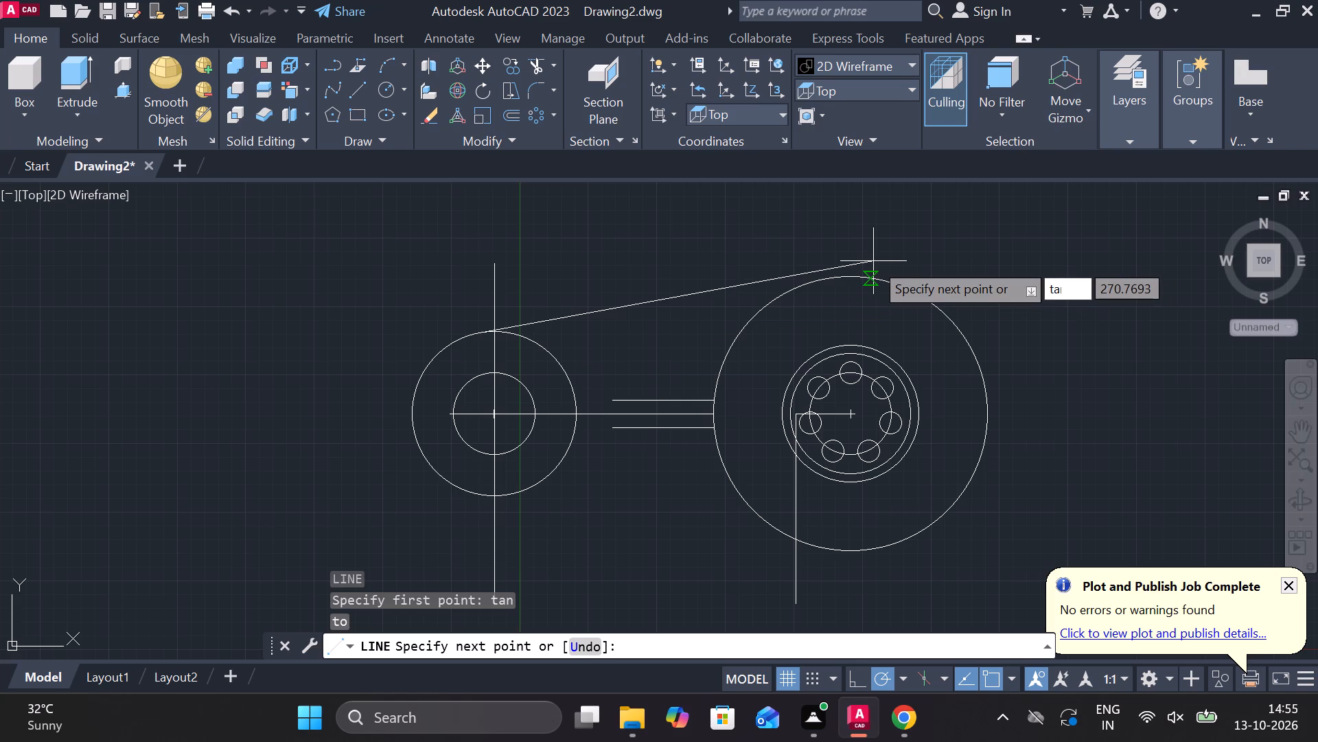
key(space)
click(853, 267)
key(Escape)
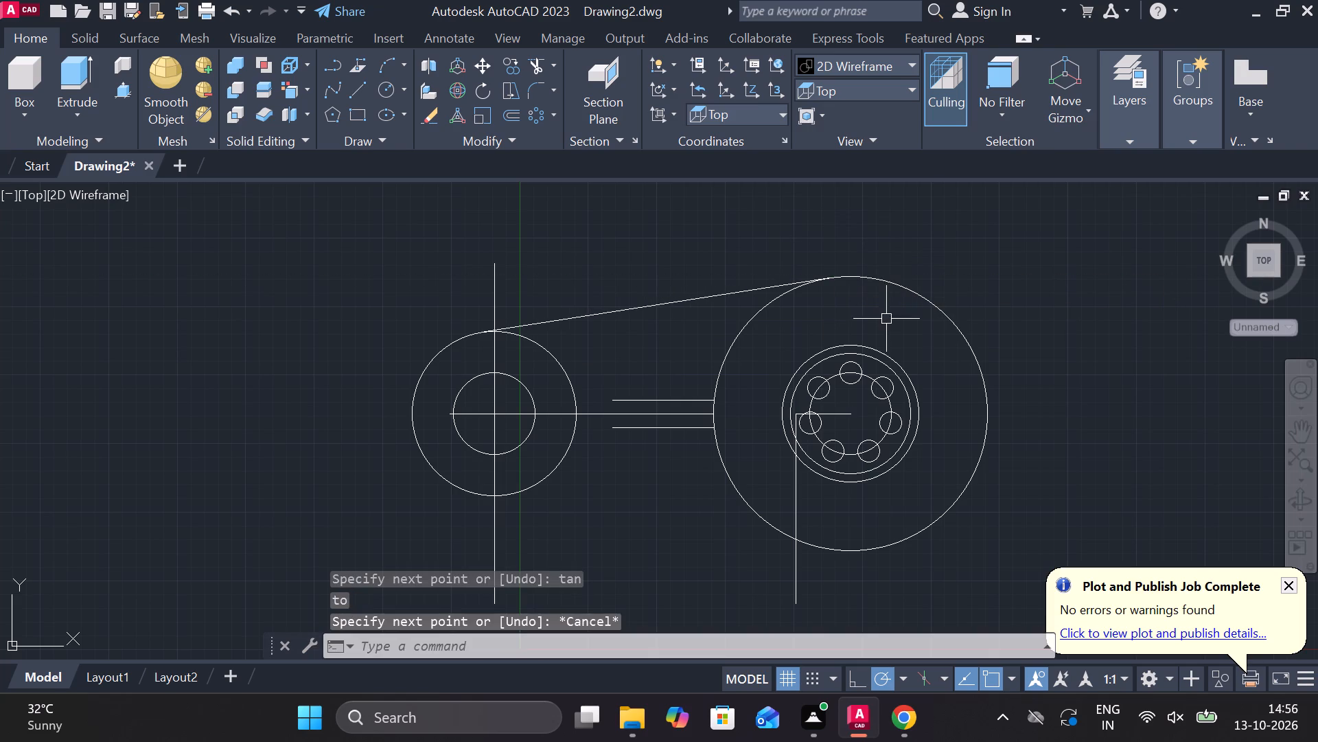
Draw a line tangent to the bottoms of the 120 diameter circle and the large outer circle.
key(l)
key(Return)
text(tan)
key(space)
click(516, 484)
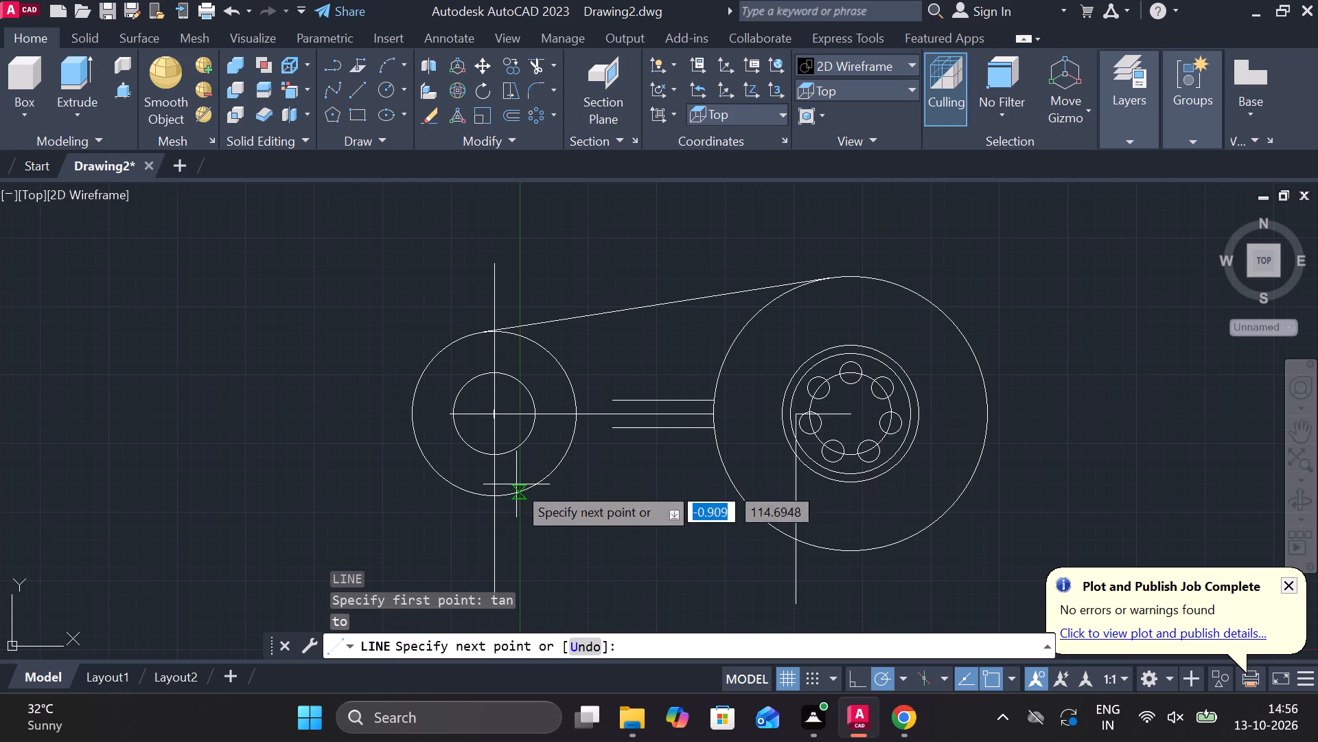
text(tan)
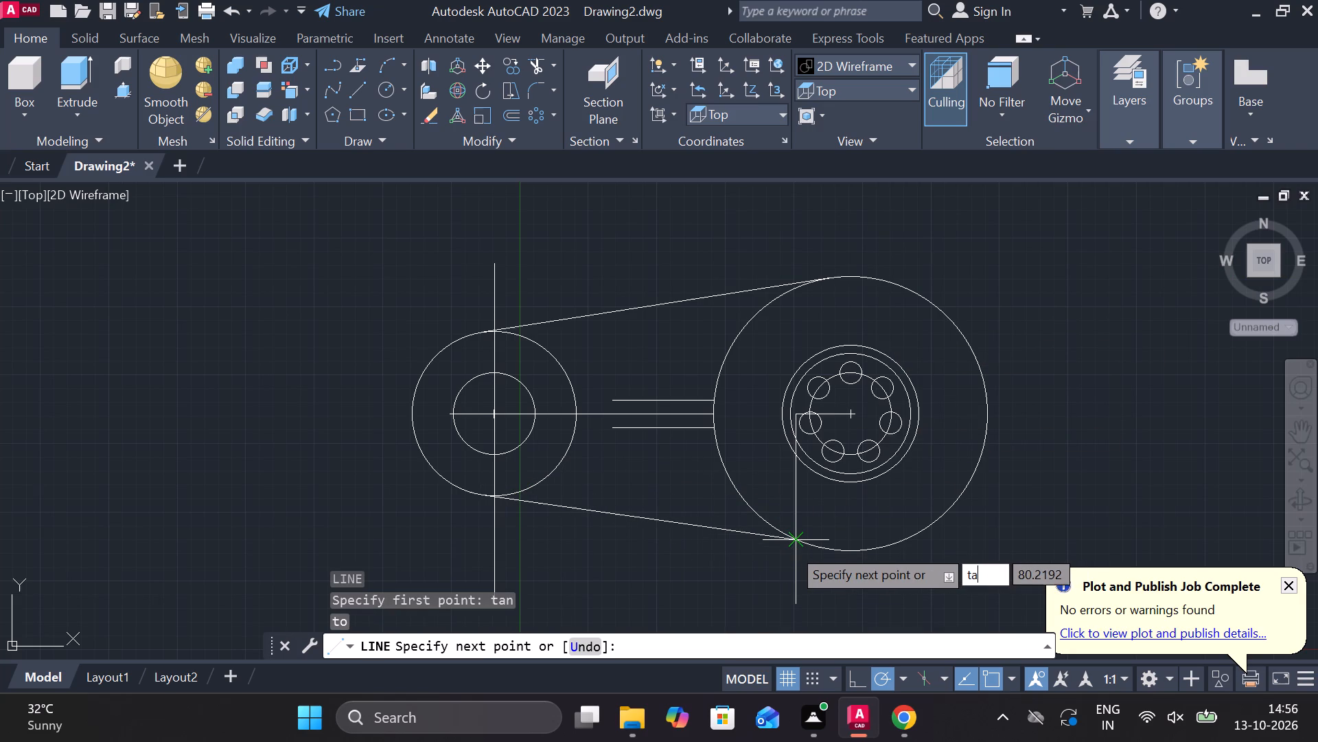
key(space)
click(845, 559)
key(Escape)
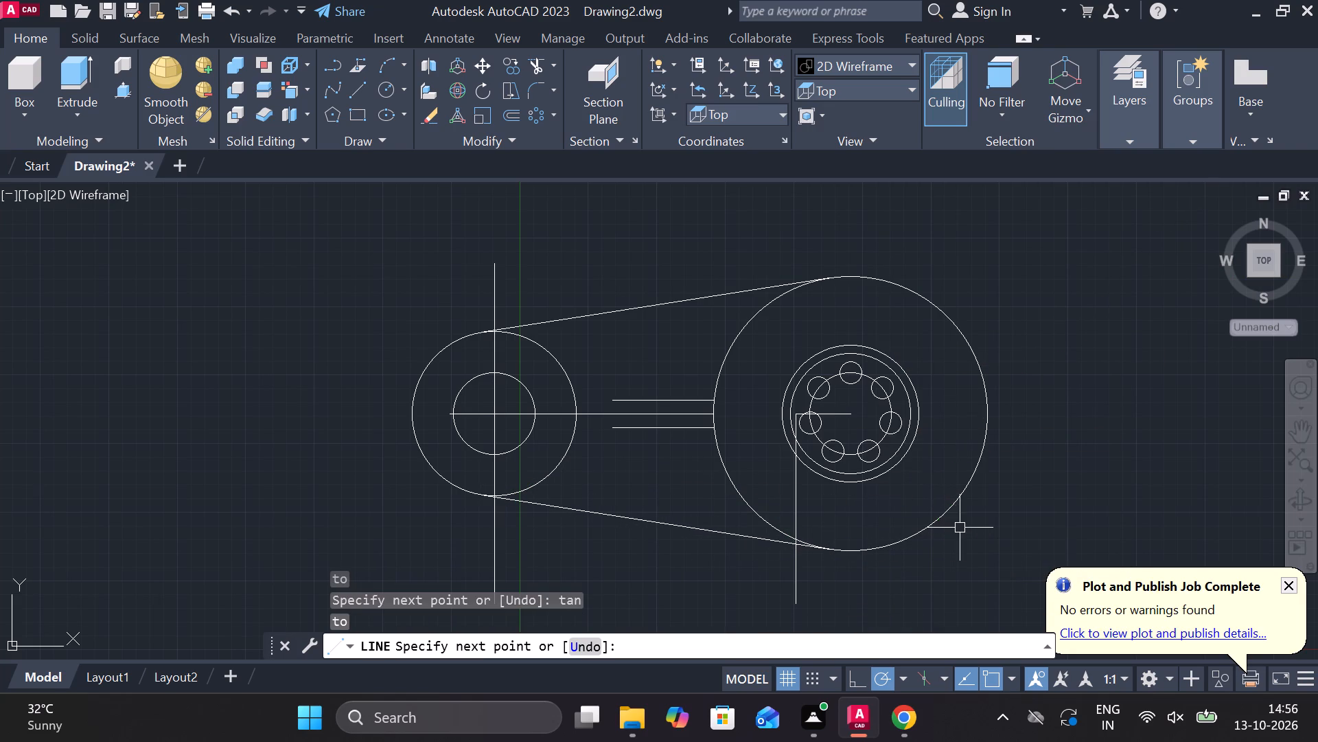
Offset the lower and upper tangent lines 20 inward, toward the middle horizontal line.
middle_drag(640, 550, 621, 550)
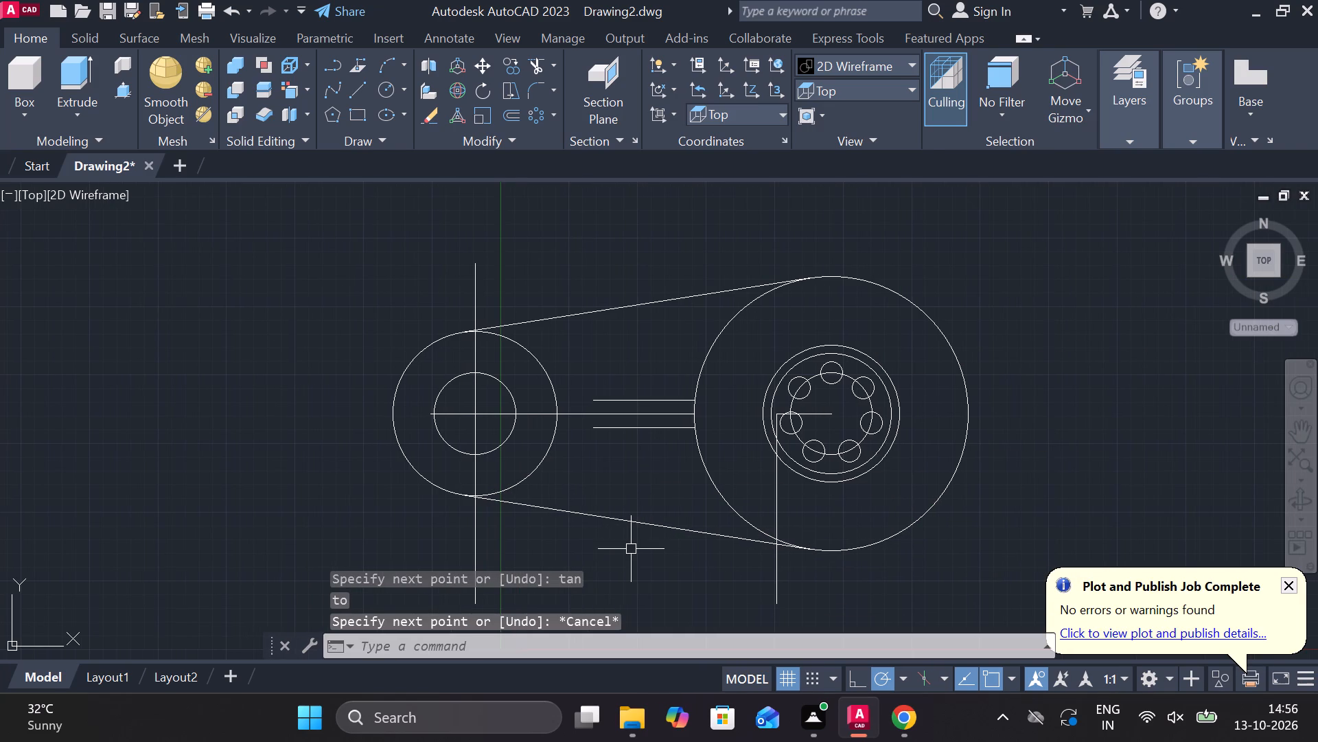
scroll(602, 481, up, 1)
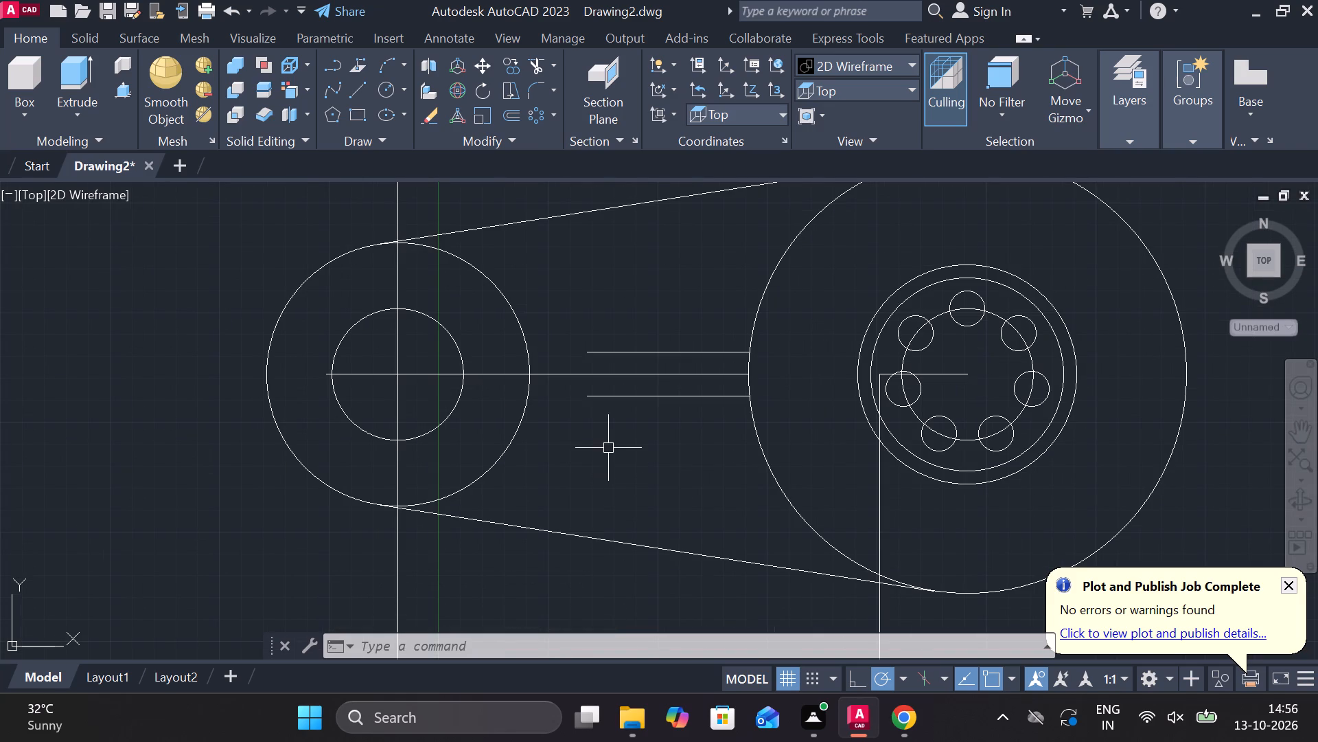
click(573, 535)
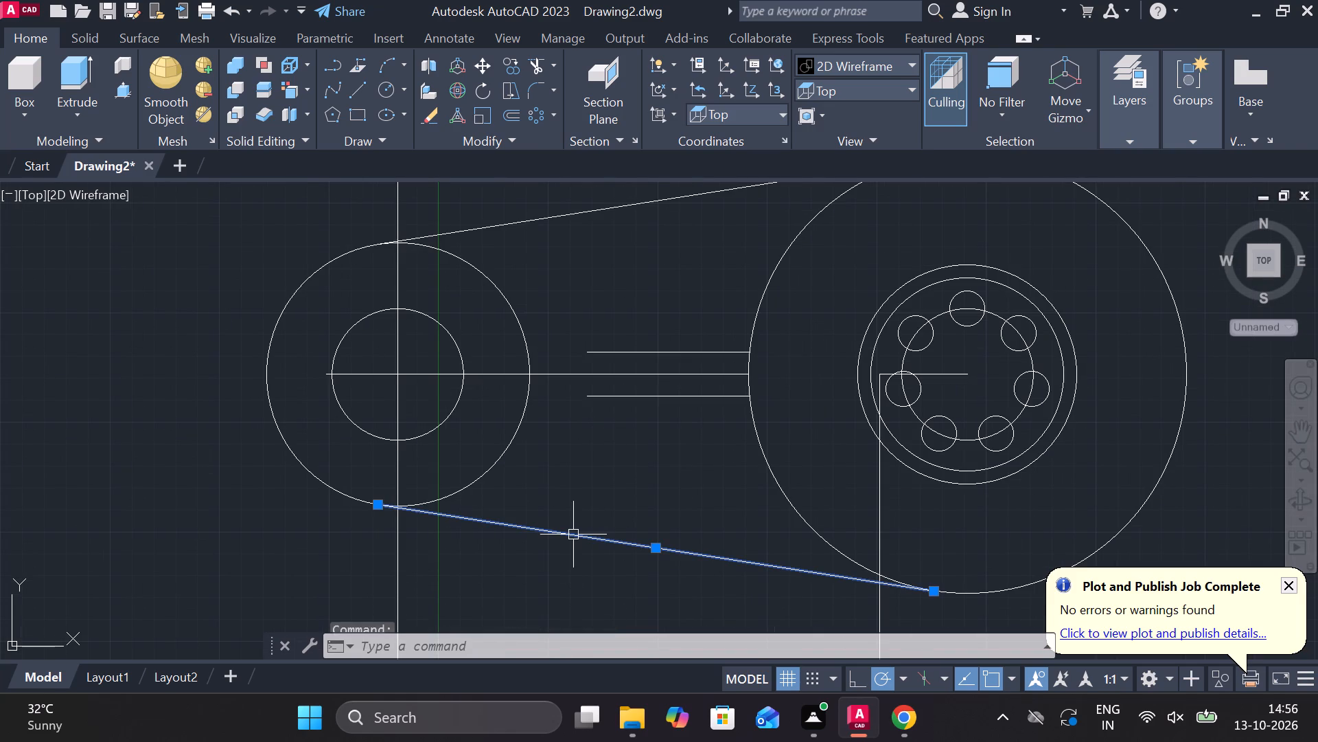
key(o)
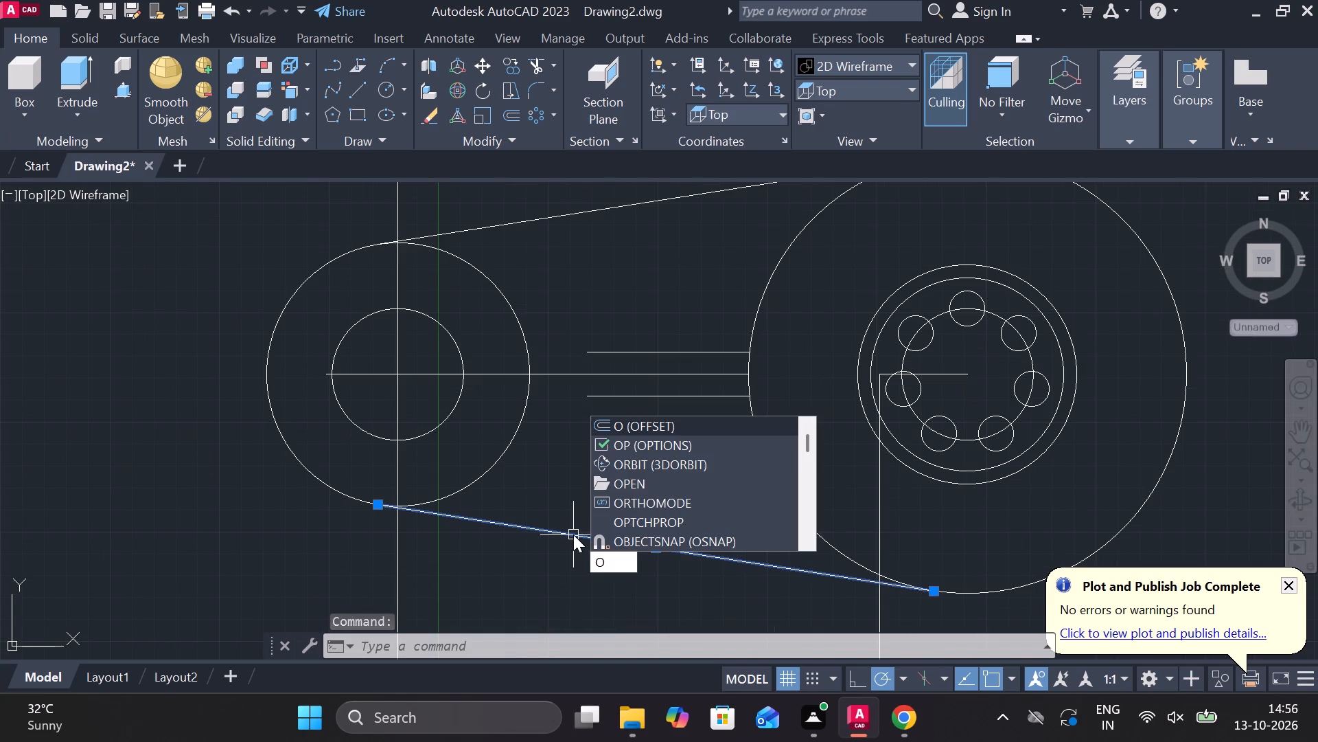
key(Return)
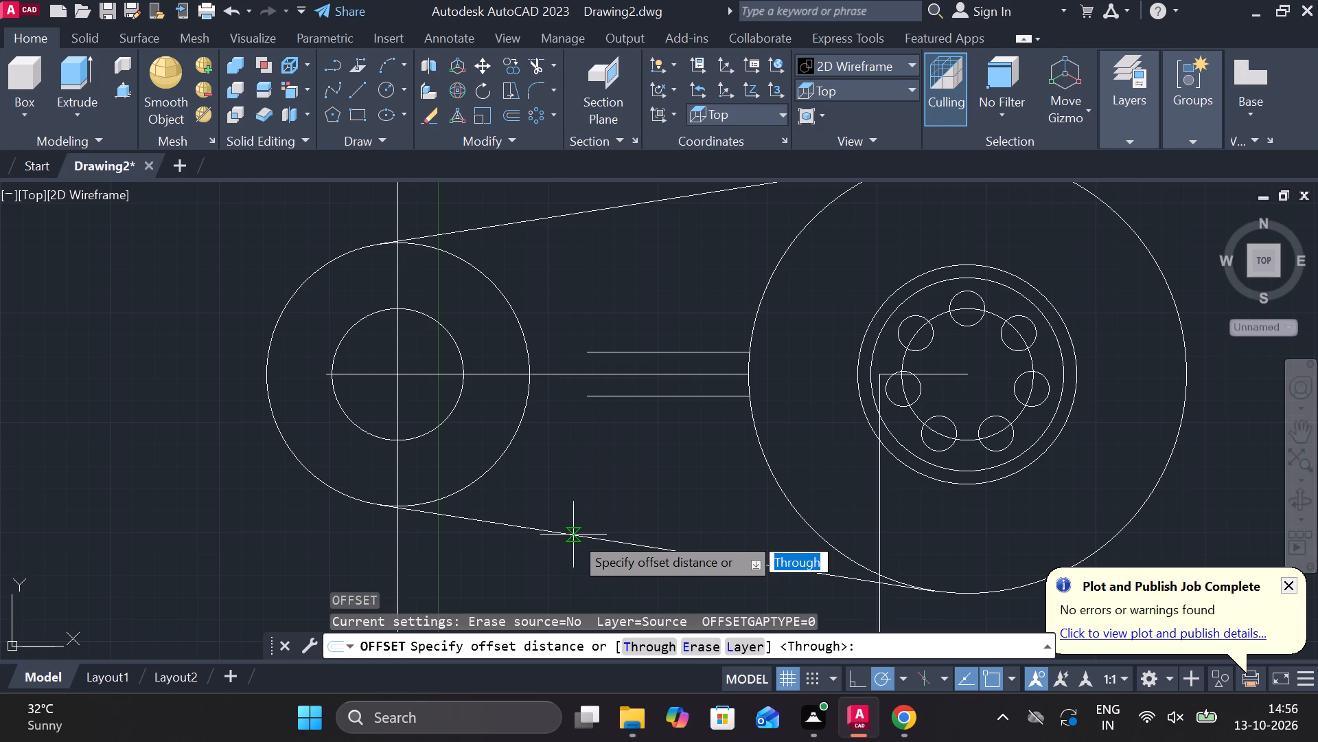
key(Return)
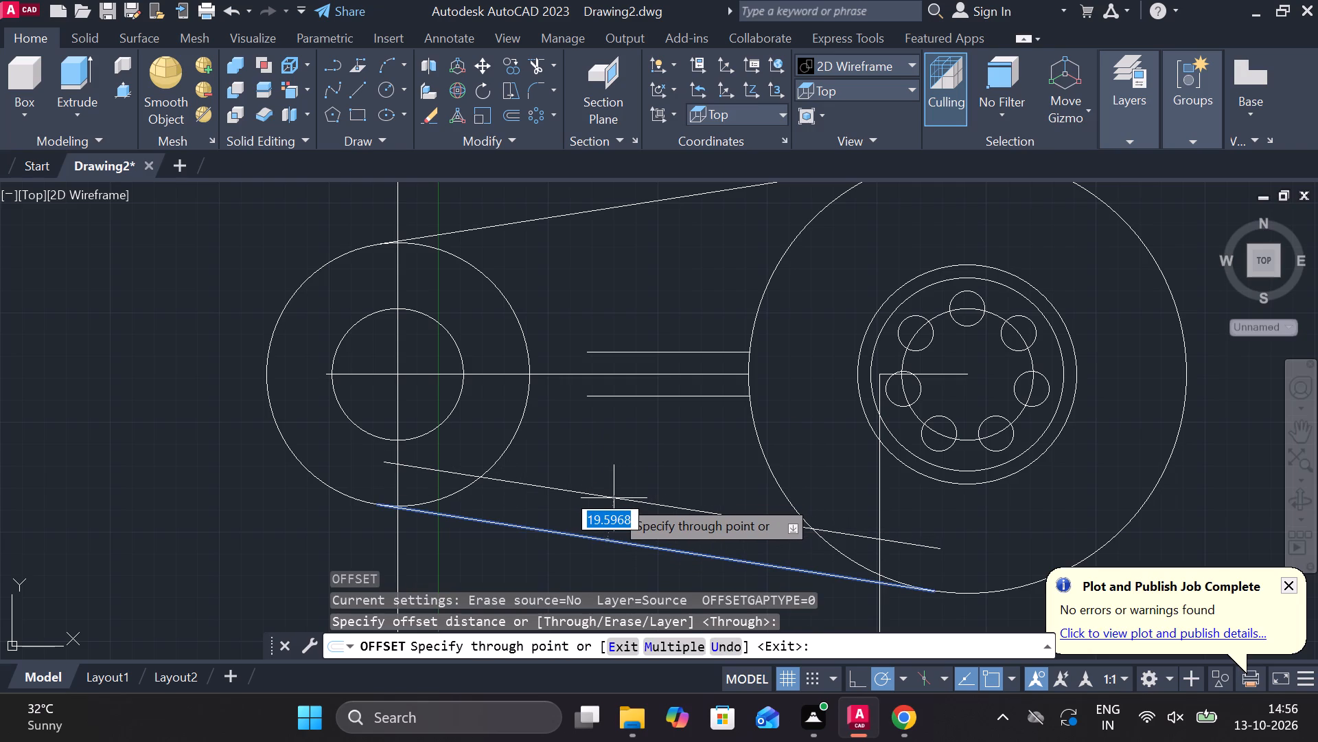
text(20)
key(Return)
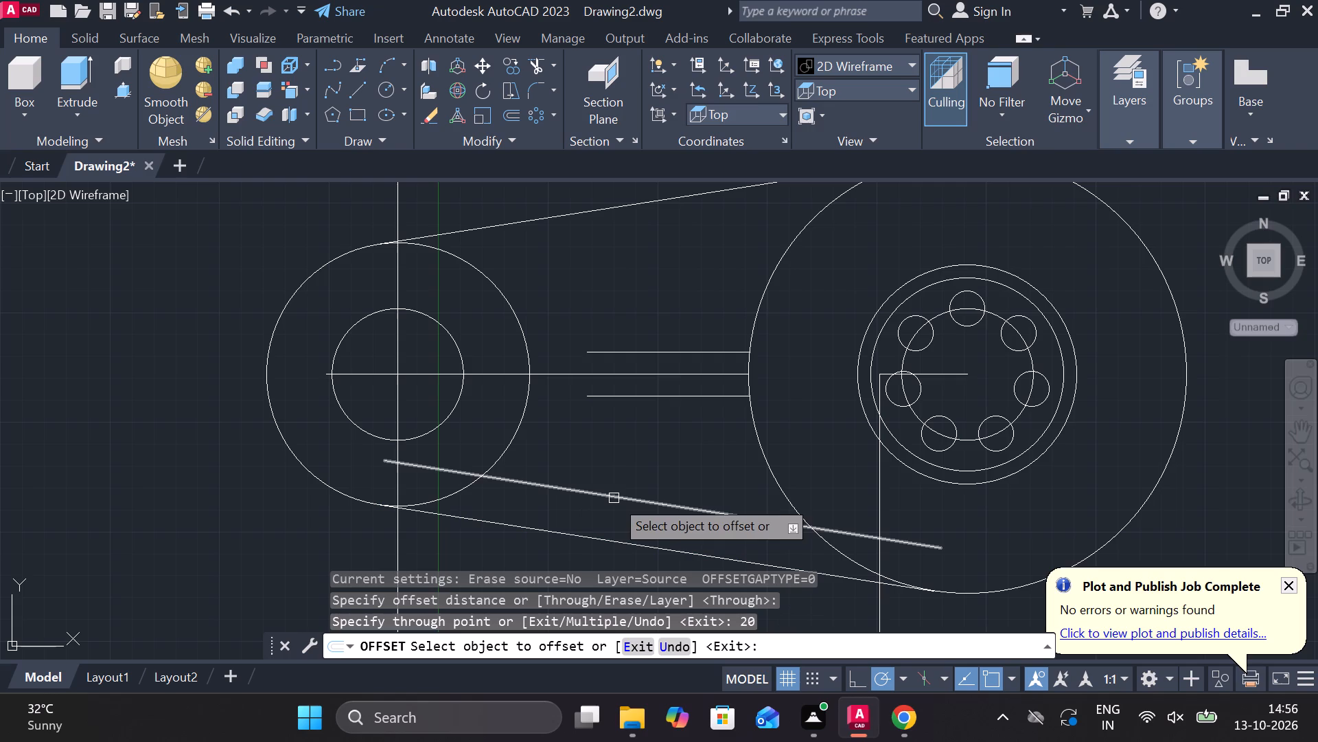
click(555, 216)
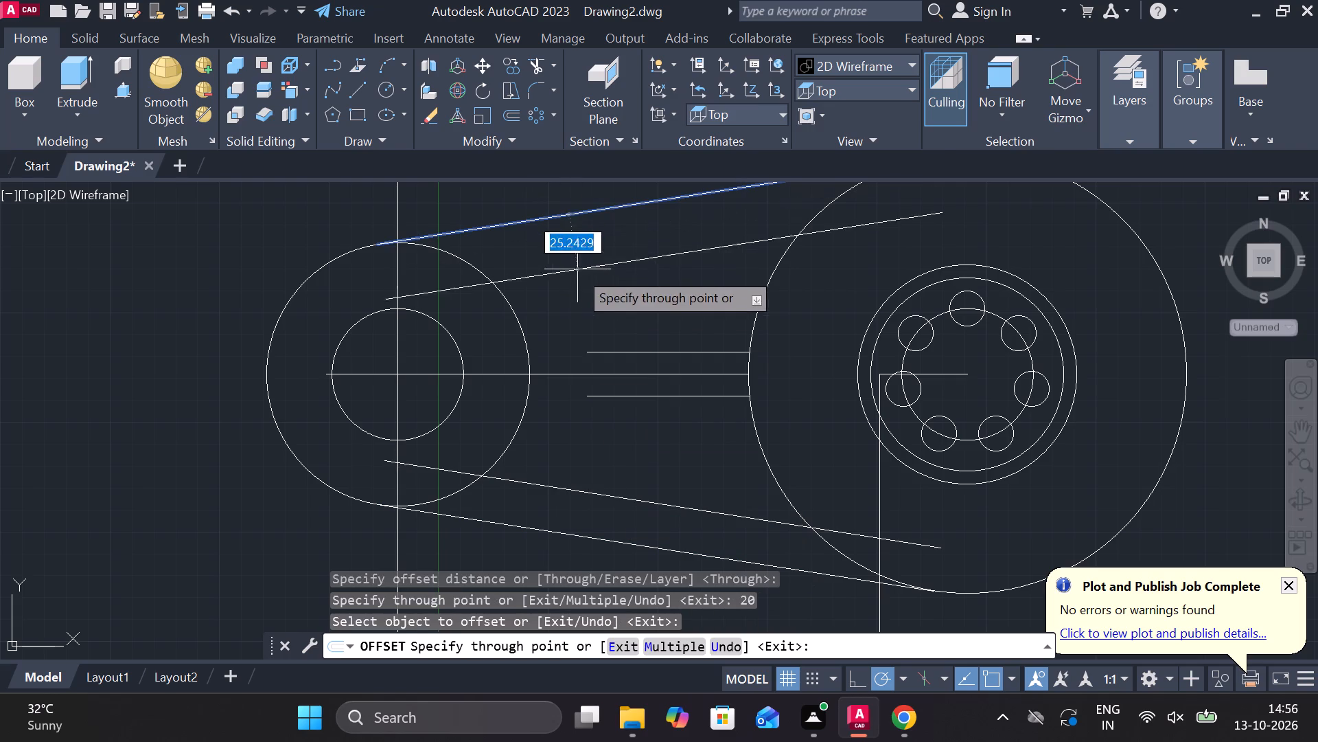
text(20)
key(Return)
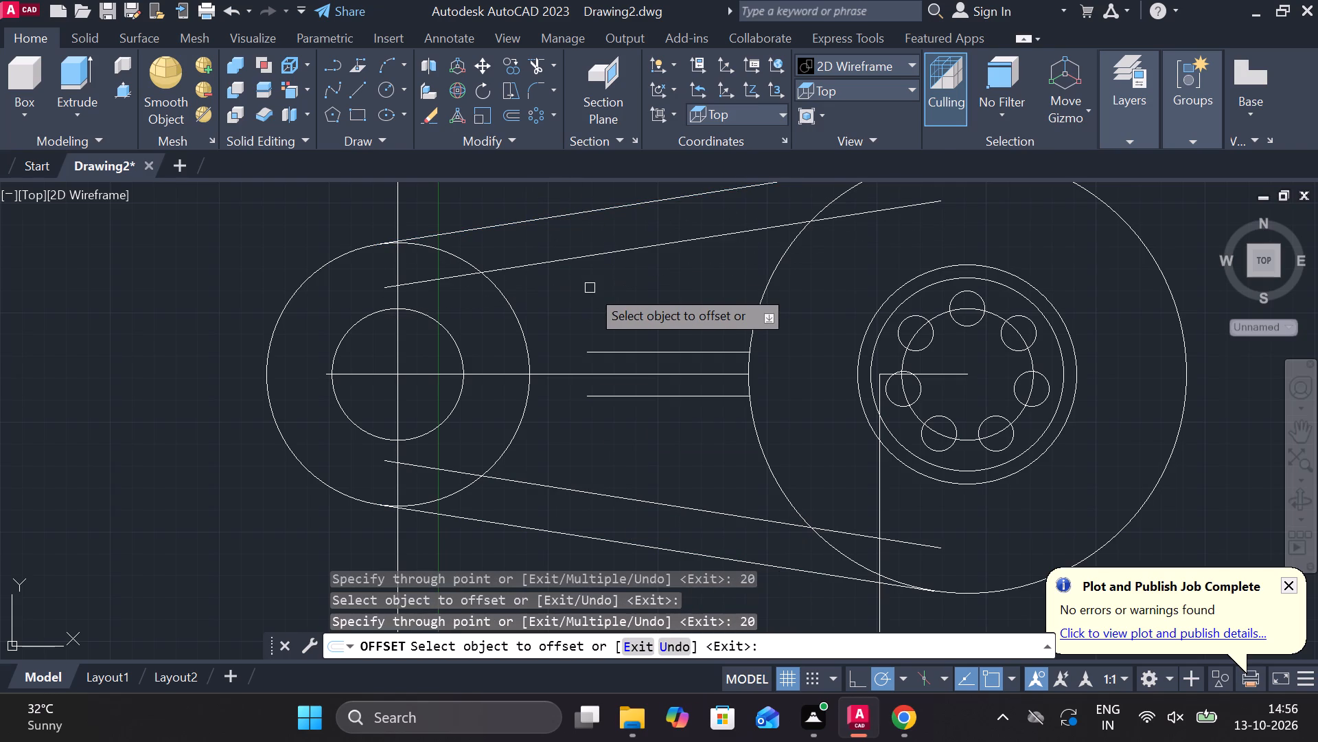
key(Escape)
Trim both inner offset lines to the 120 diameter circle and the large outer circle, removing the leftover stubs.
text(re)
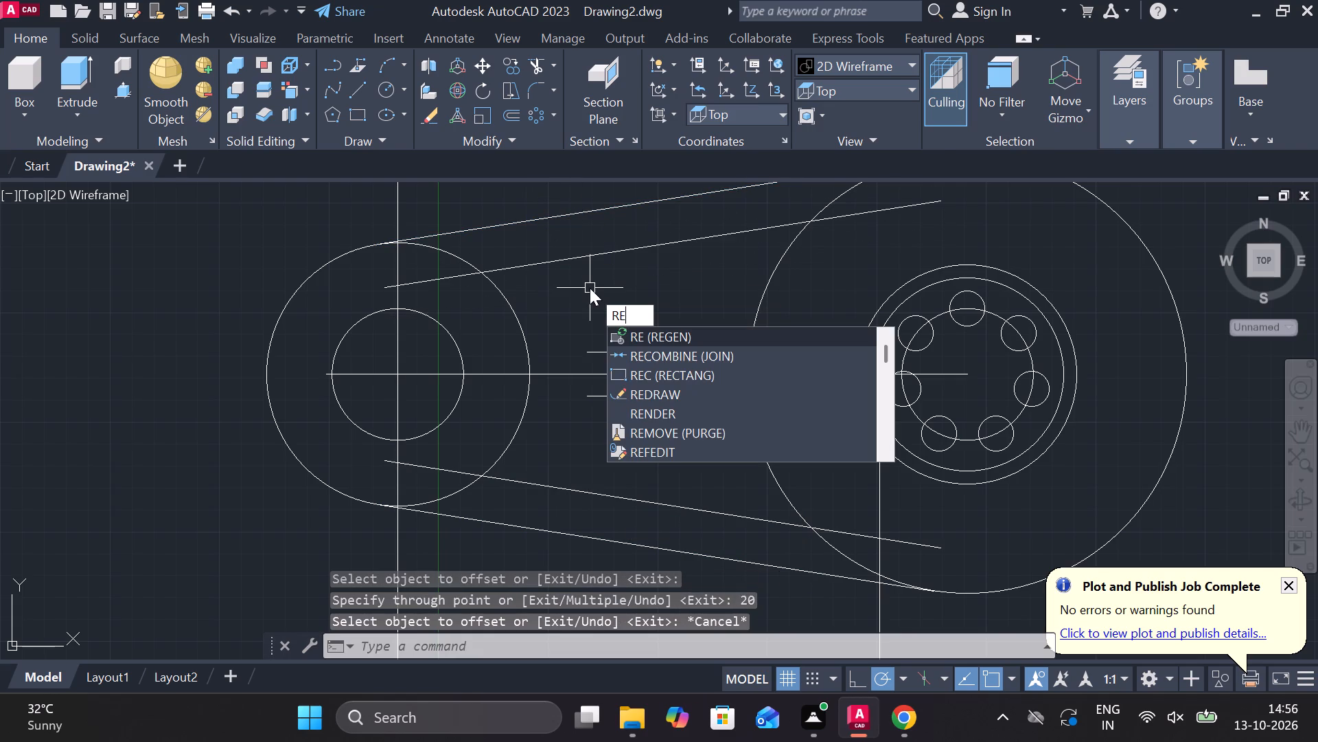
key(BackSpace)
key(BackSpace)
key(BackSpace)
key(t)
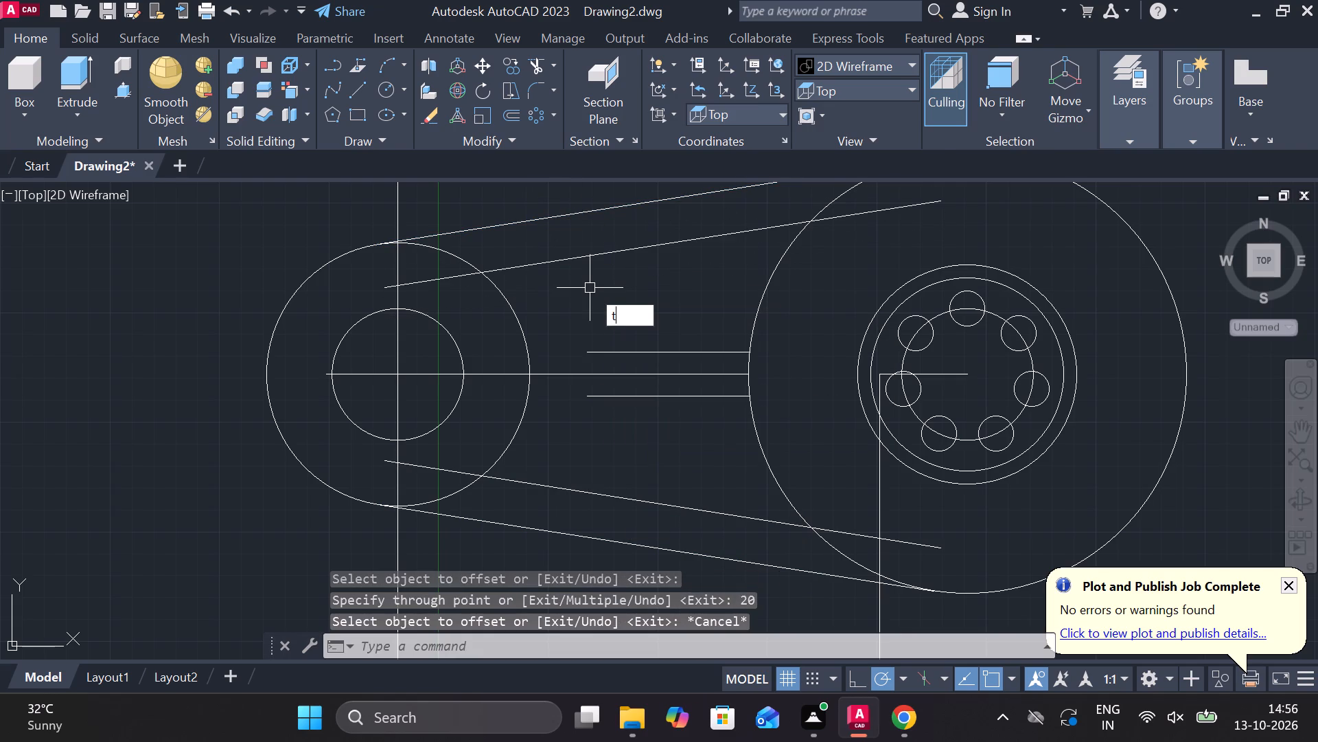
text(r)
key(space)
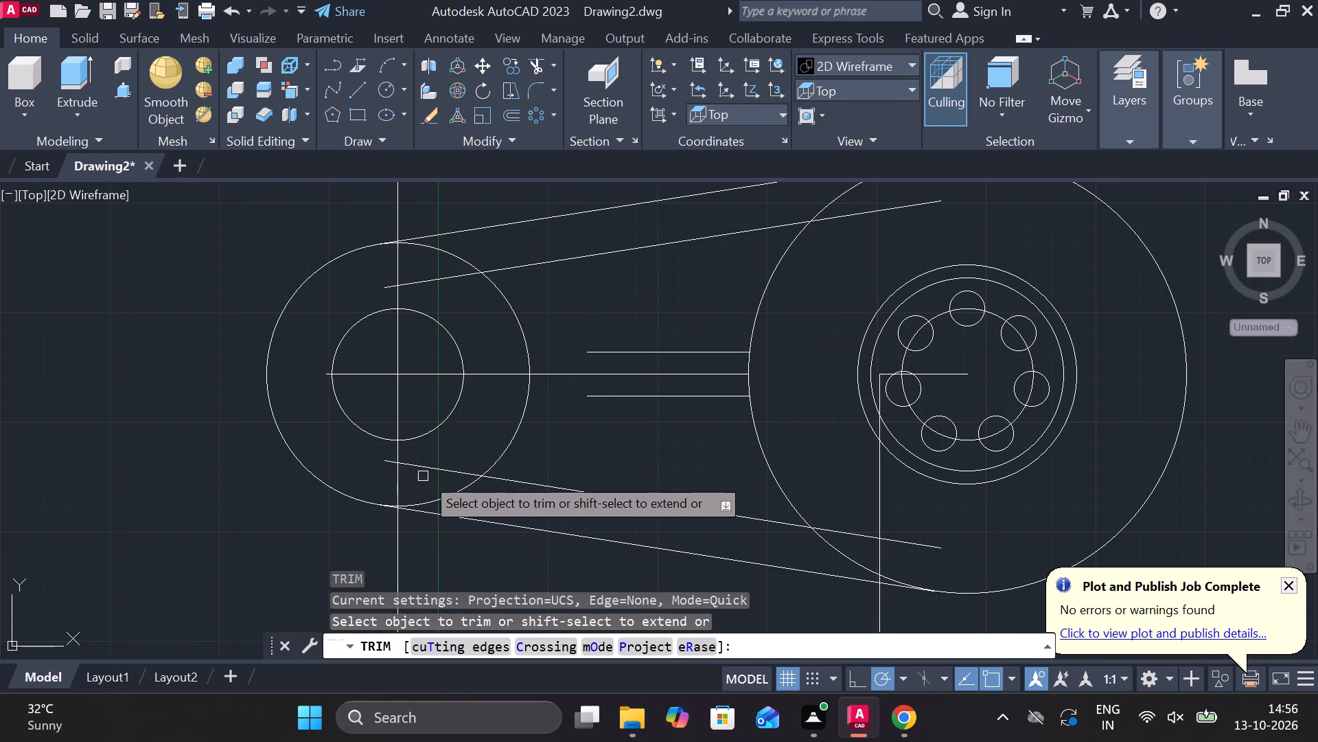
click(430, 471)
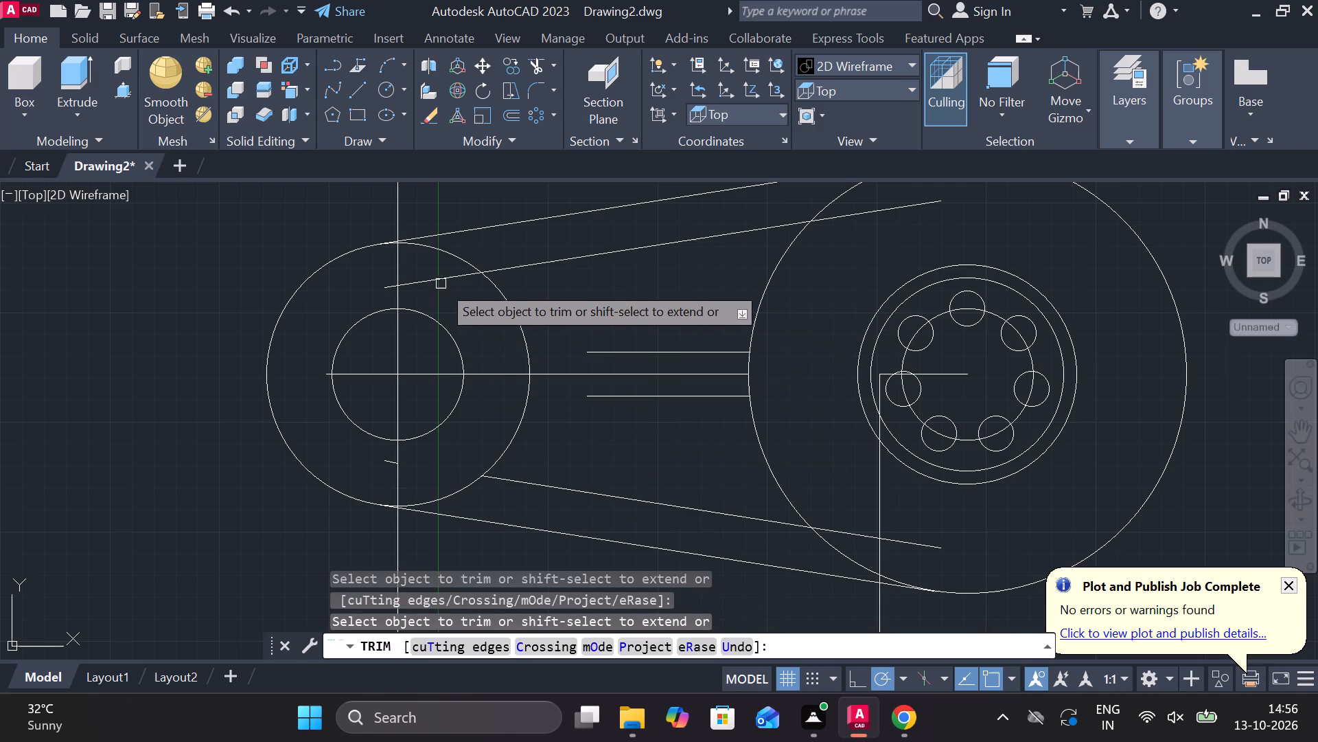
click(435, 280)
click(883, 214)
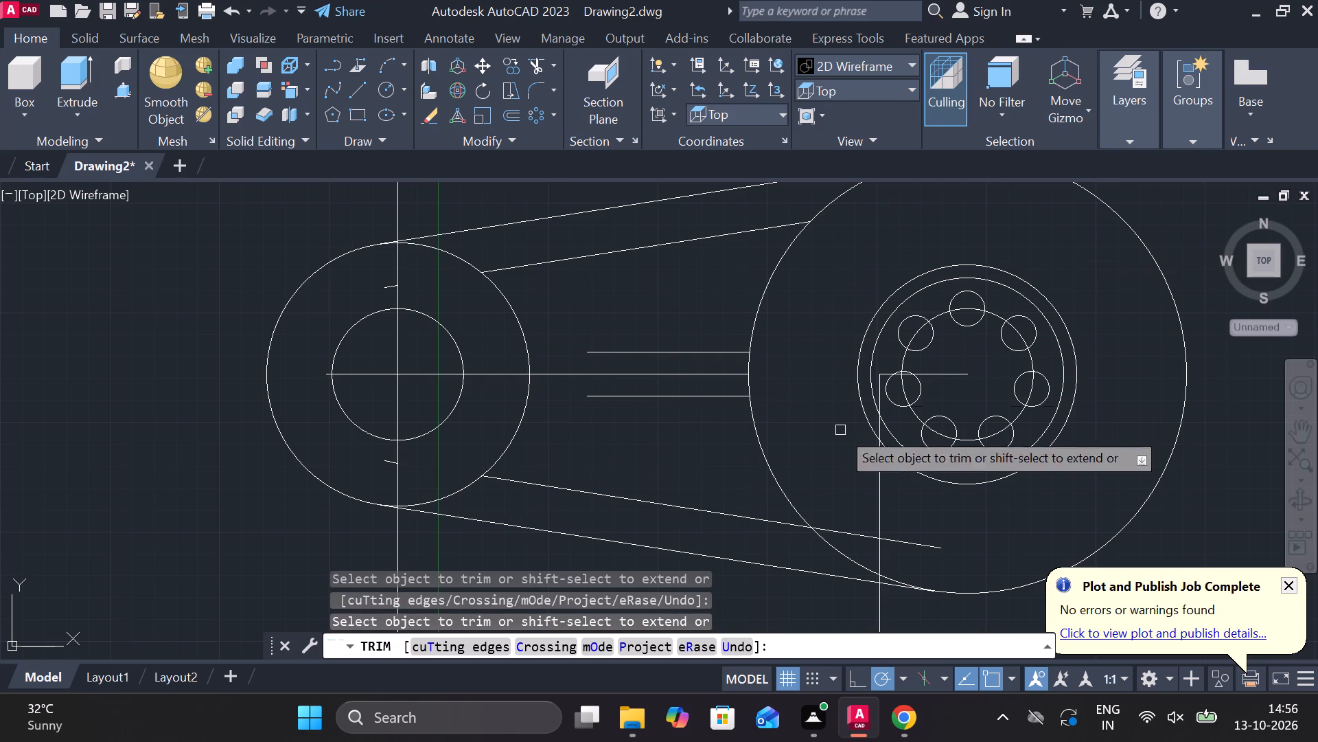
click(848, 530)
click(906, 546)
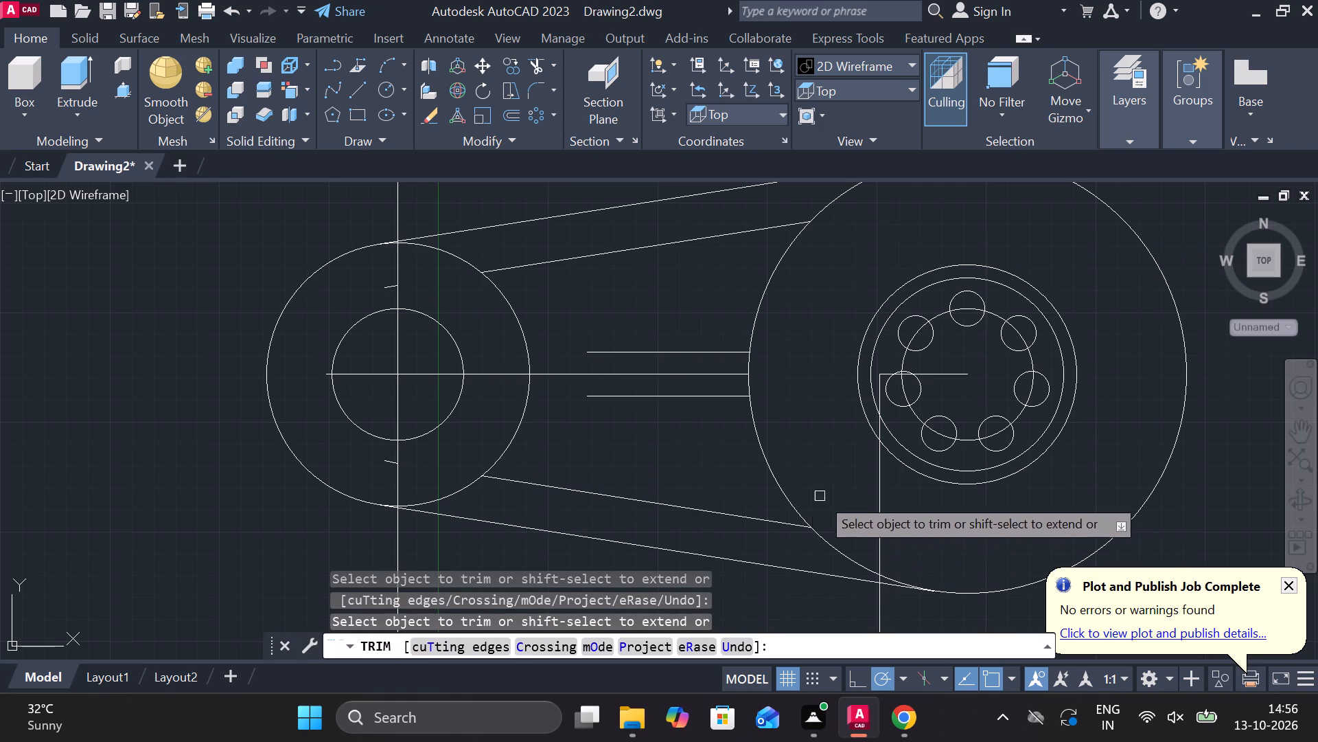
click(386, 464)
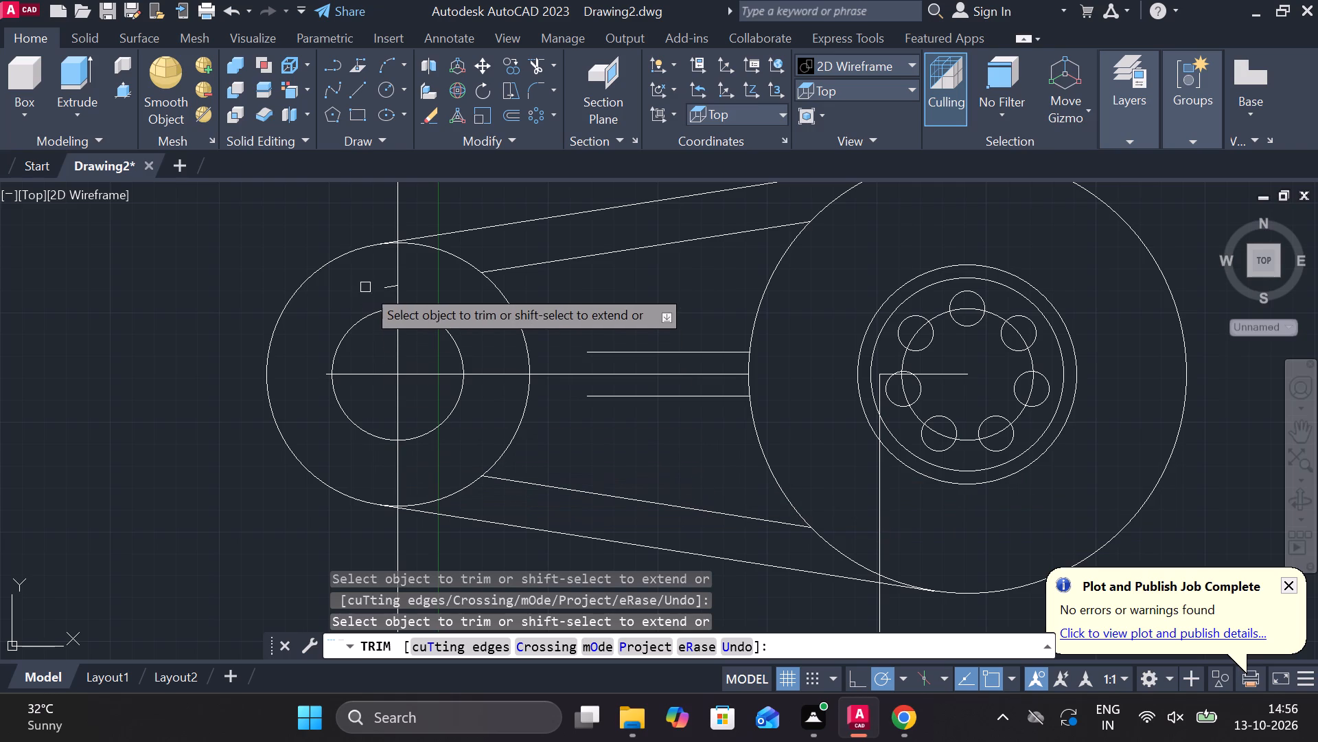
click(380, 286)
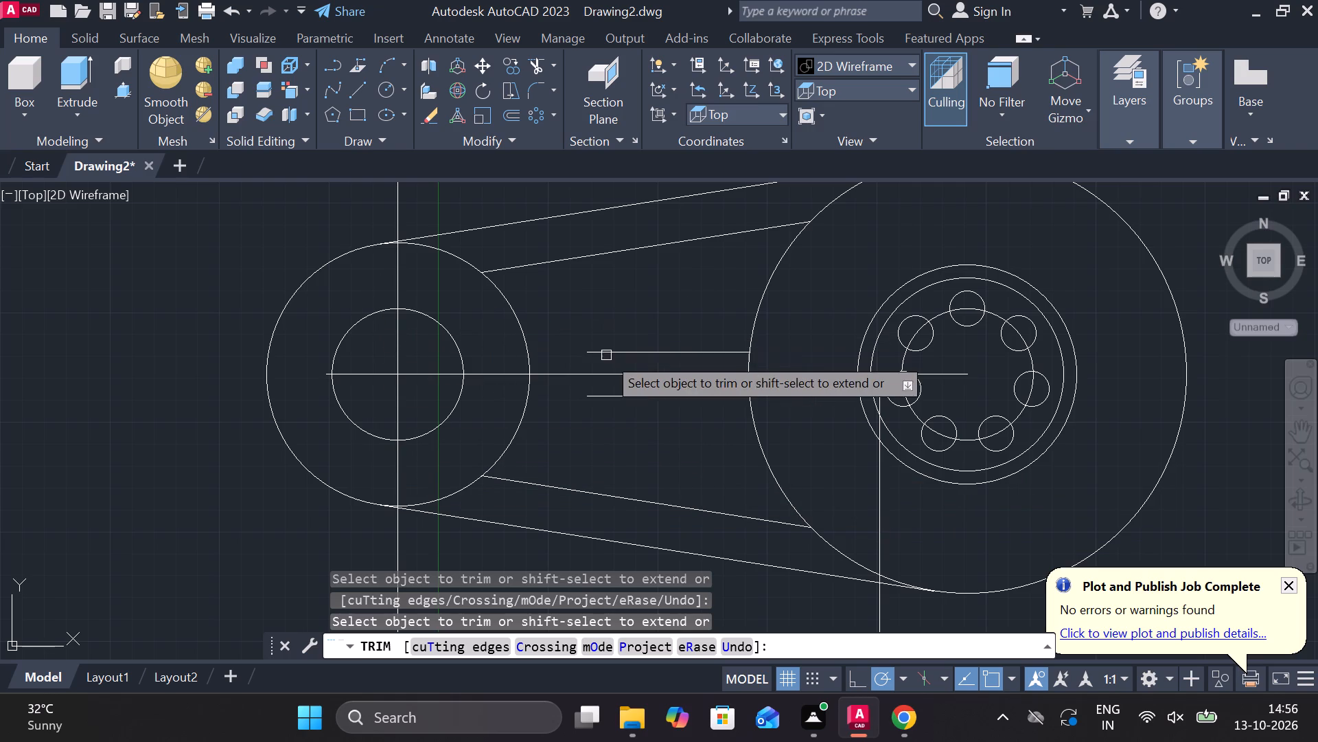
Trim away the two leftover short horizontal lines between the left arm circles and the large outer circle.
click(611, 357)
click(656, 390)
click(663, 396)
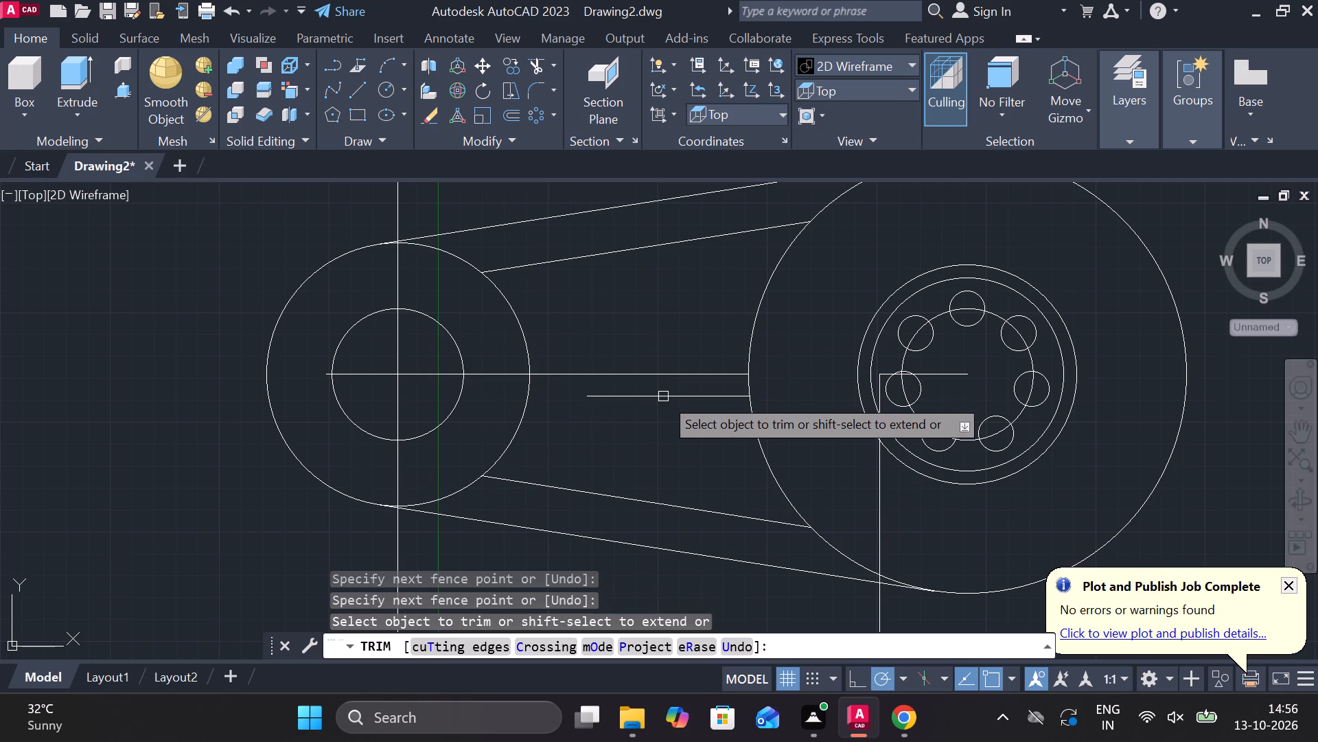
click(667, 400)
key(Escape)
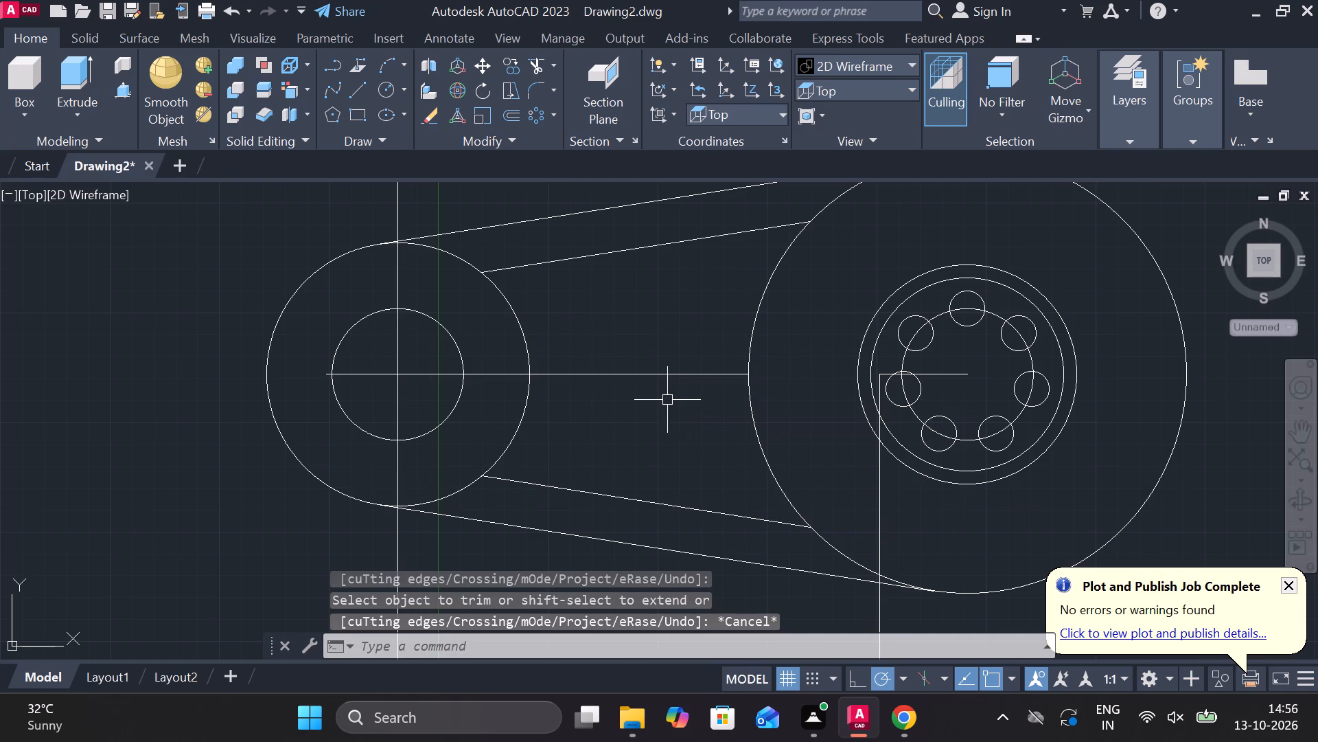
Fillet the upper and lower inner offset lines to the 120 diameter circle with radius 5.
text(f r)
key(space)
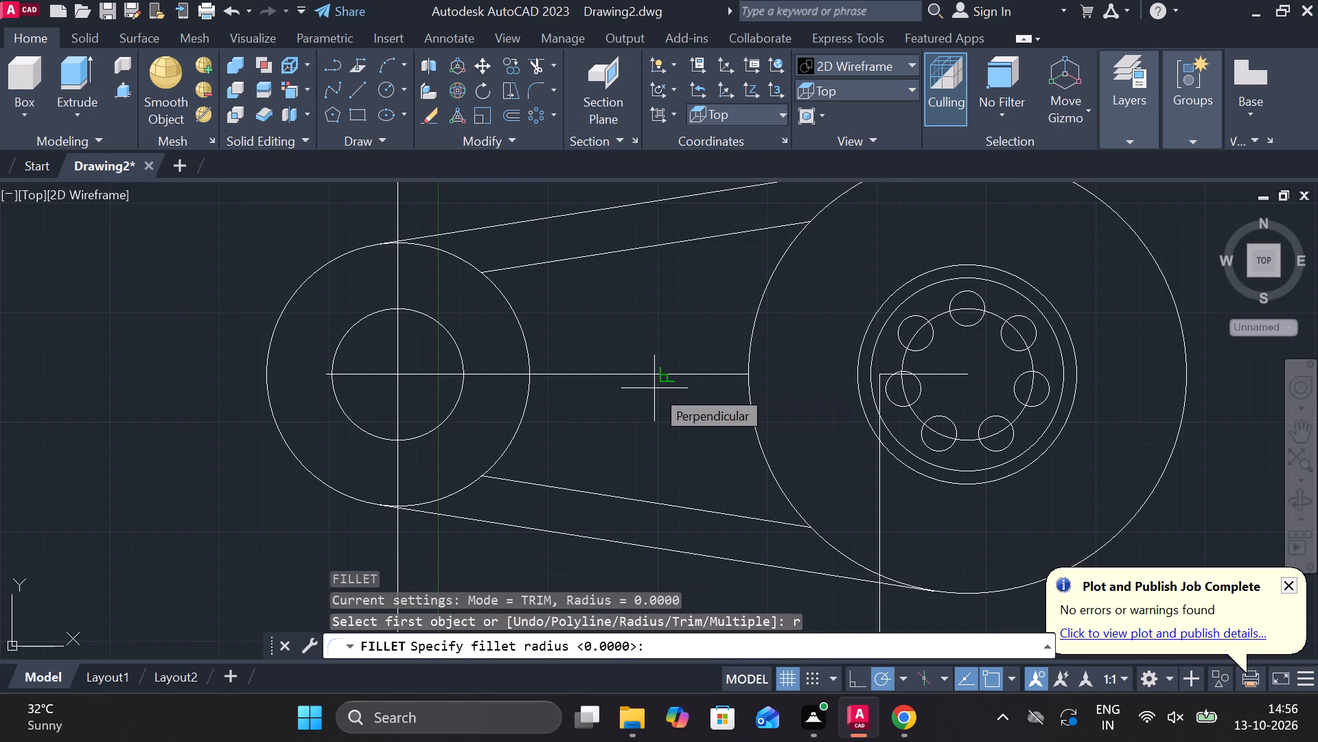
text(5)
key(space)
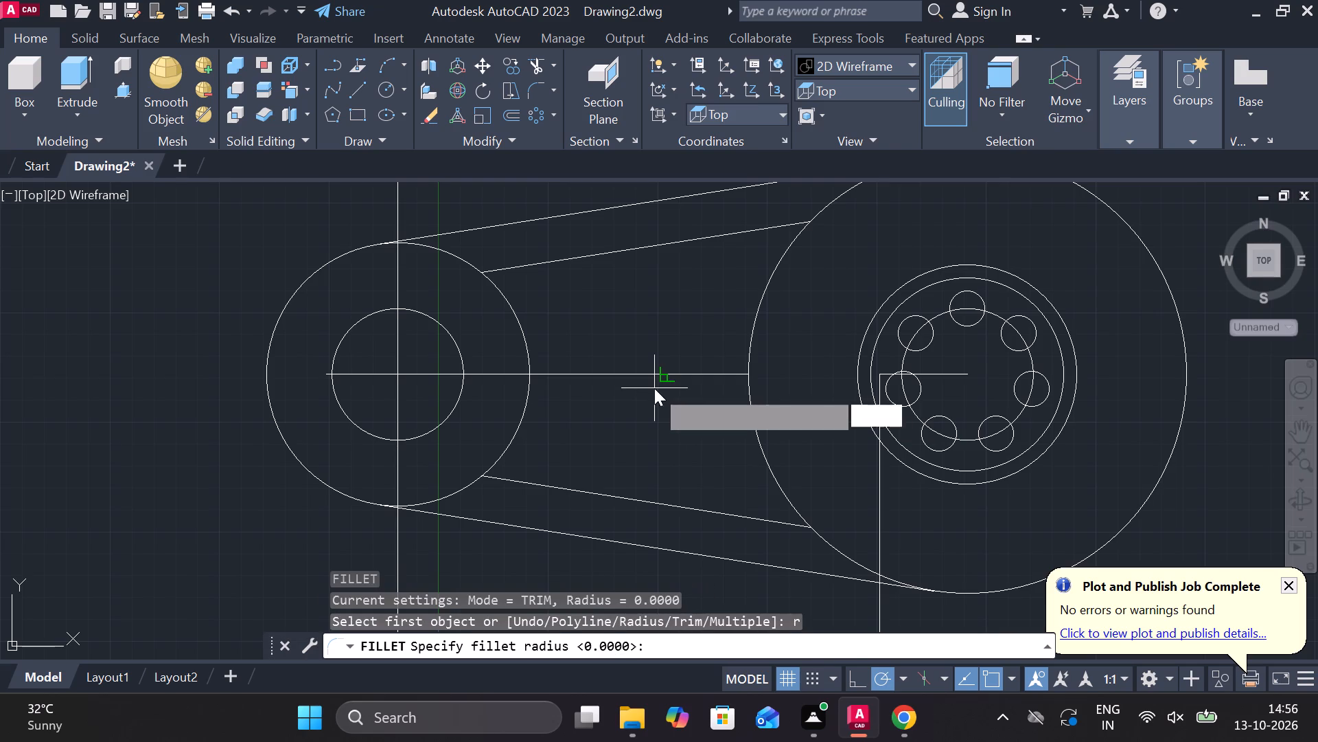
click(529, 264)
click(509, 295)
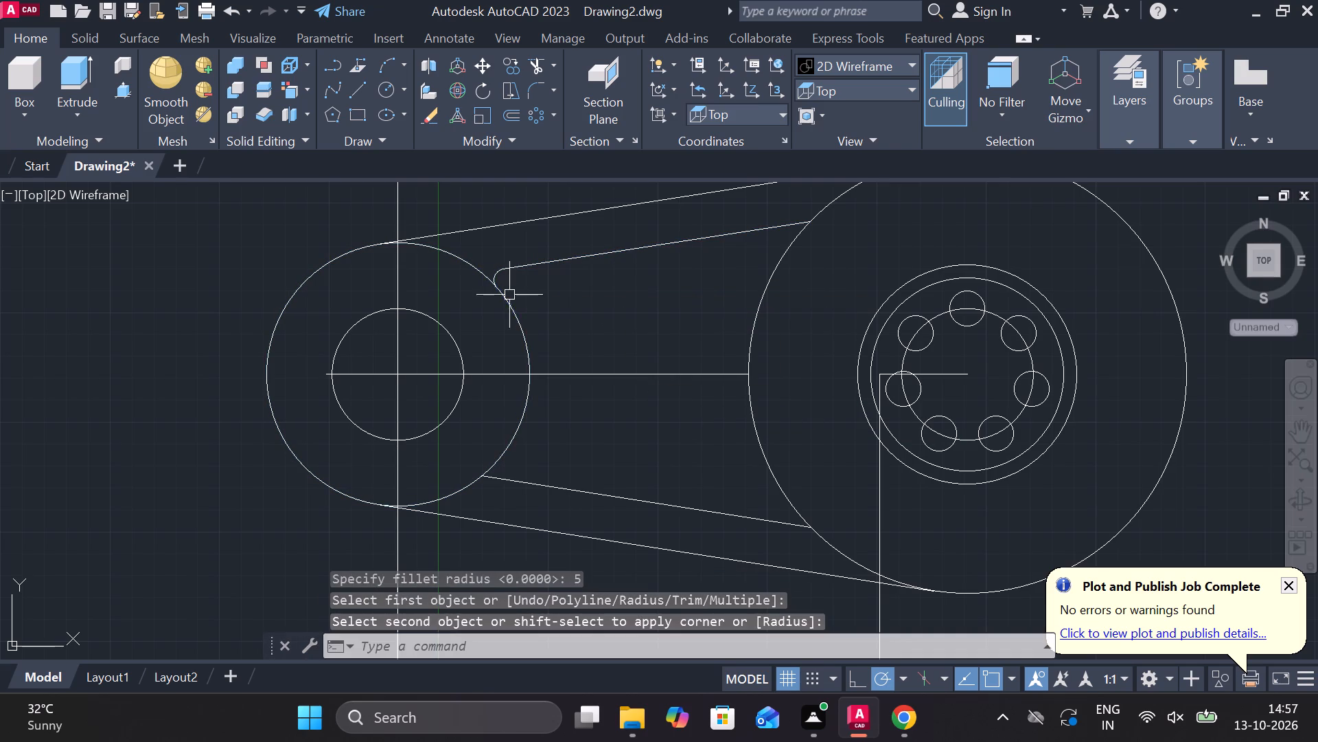
key(space)
click(500, 453)
click(500, 487)
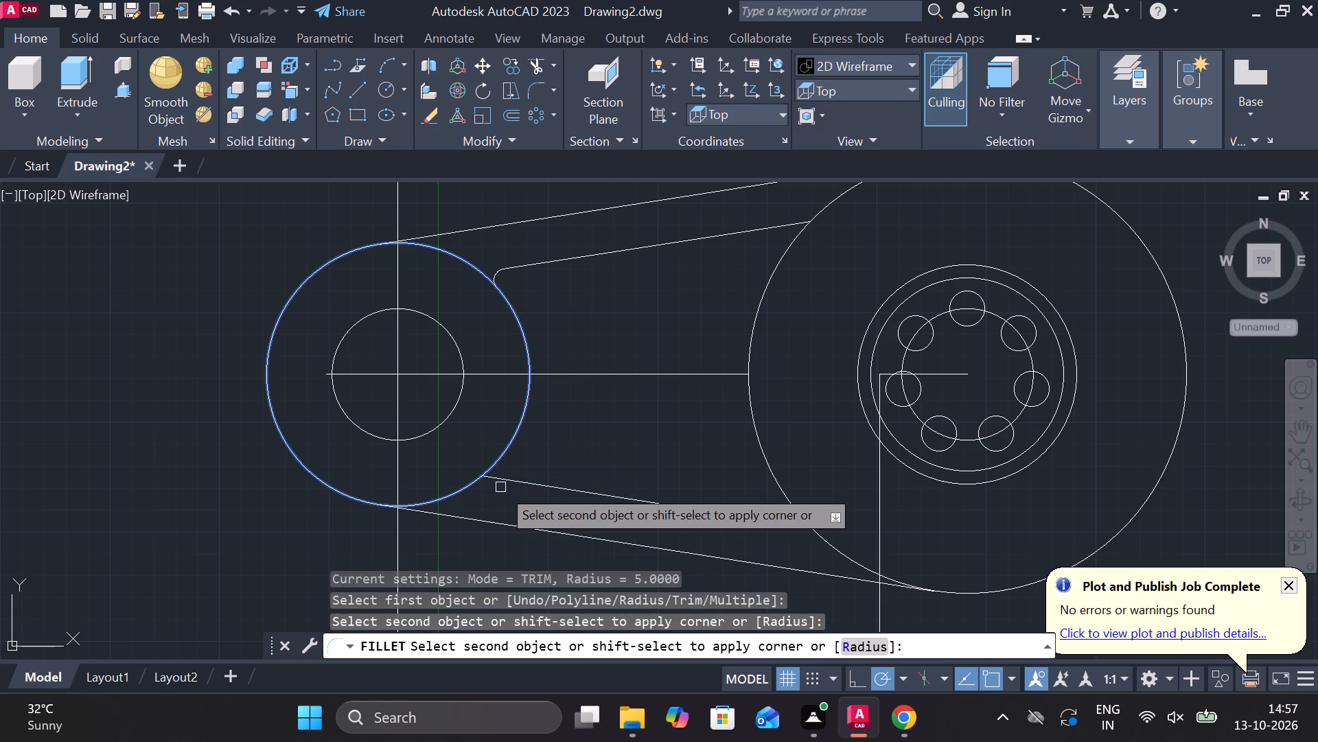
click(500, 478)
Fillet the lower and upper inner offset lines to the large outer circle with the same radius 5.
key(space)
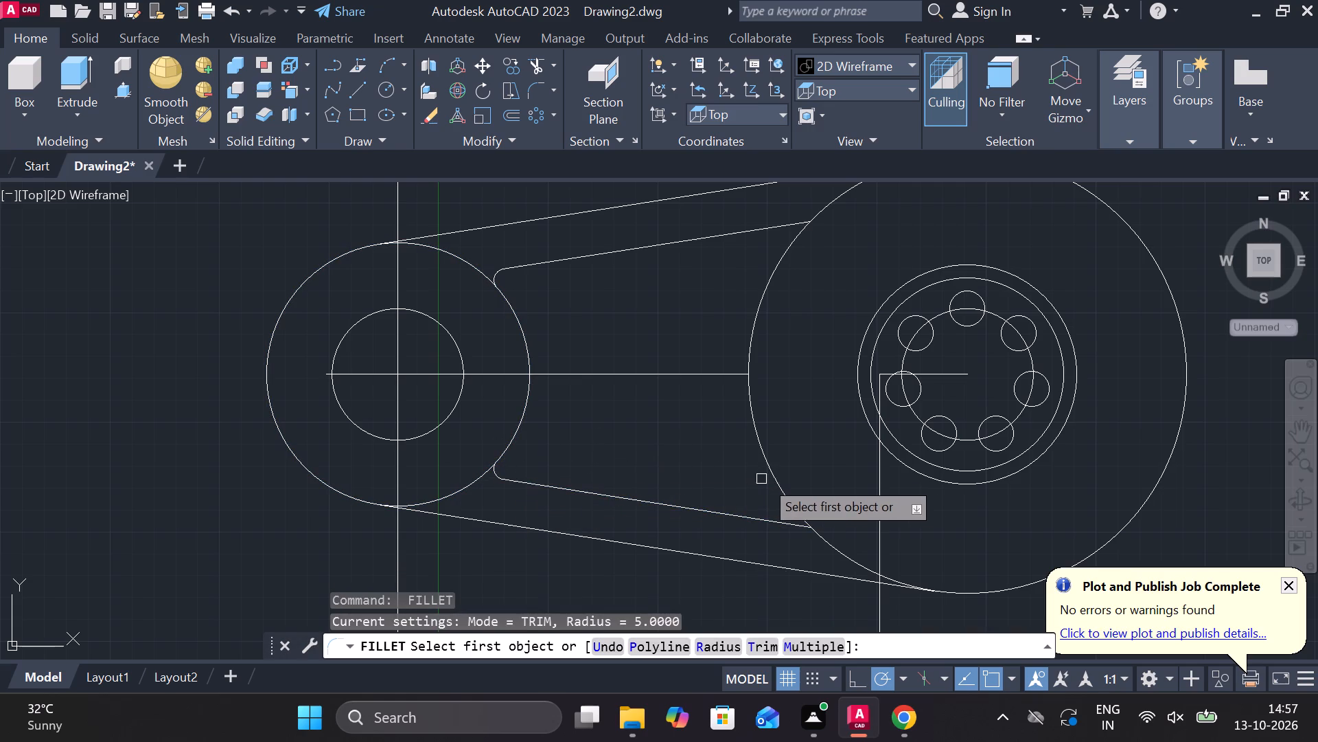
click(775, 484)
click(782, 527)
key(space)
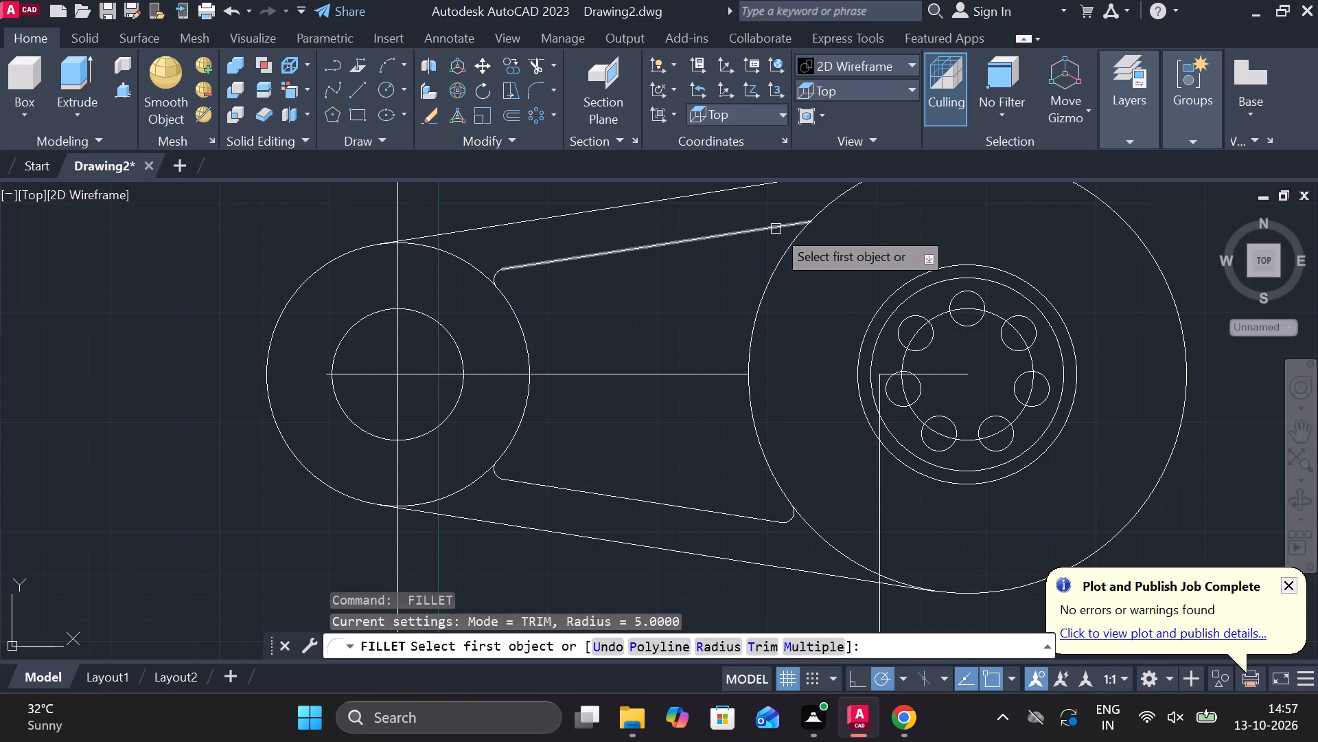
click(776, 229)
click(780, 253)
Lengthen the short horizontal centre line rightward past the large outer circle, to about 268 long overall.
middle_drag(811, 289, 796, 295)
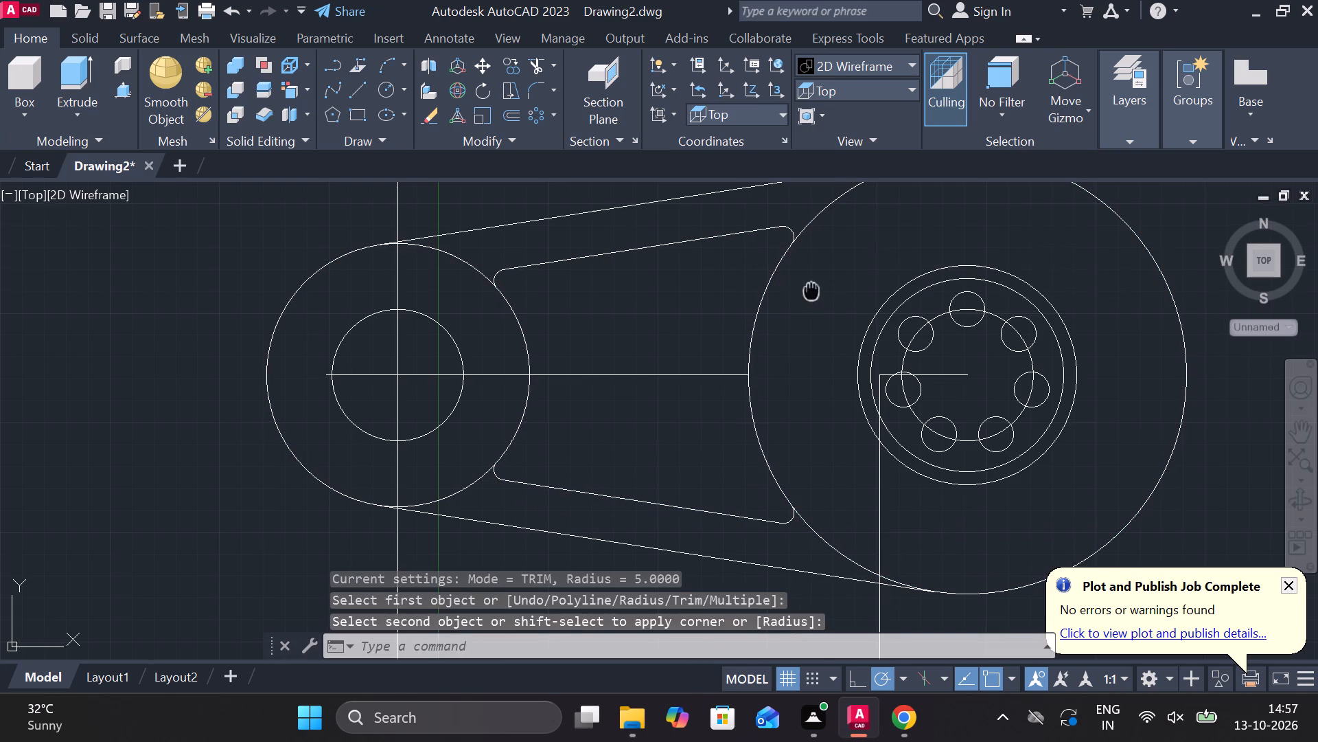
middle_drag(796, 295, 667, 340)
scroll(666, 340, down, 1)
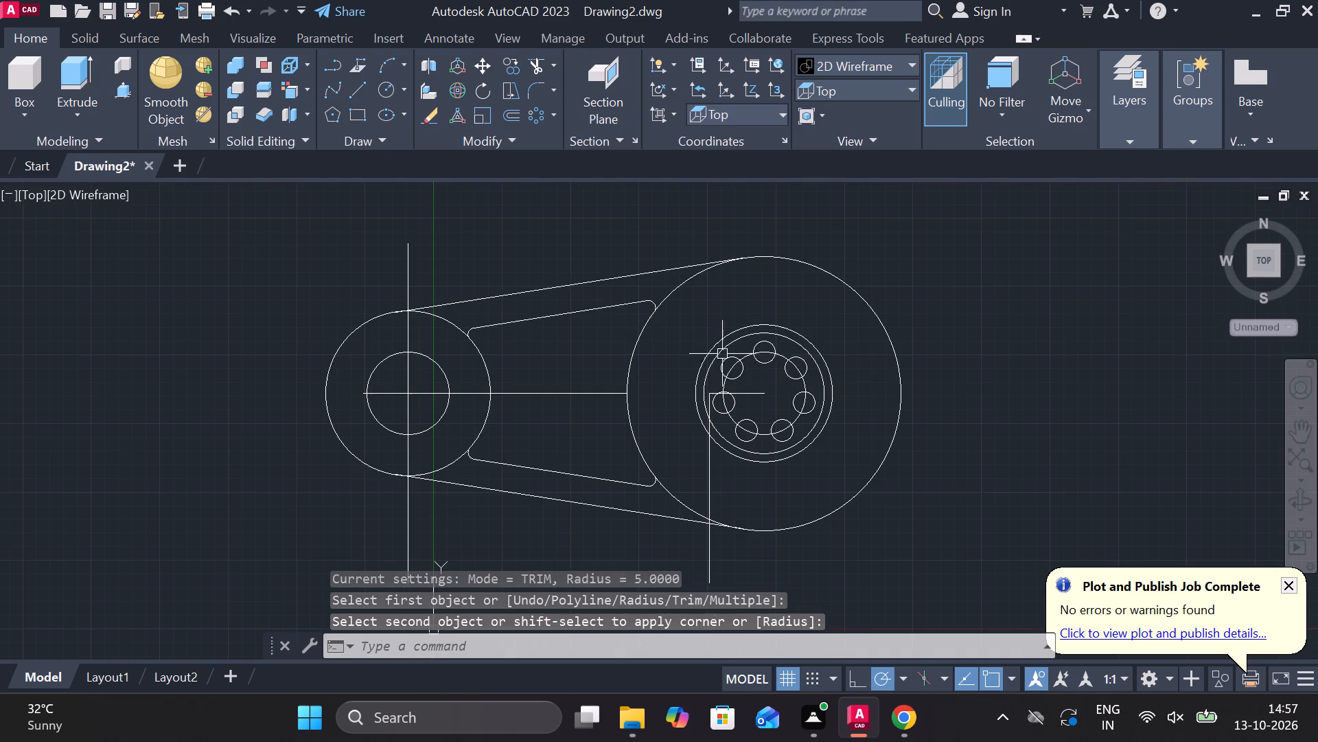
click(747, 396)
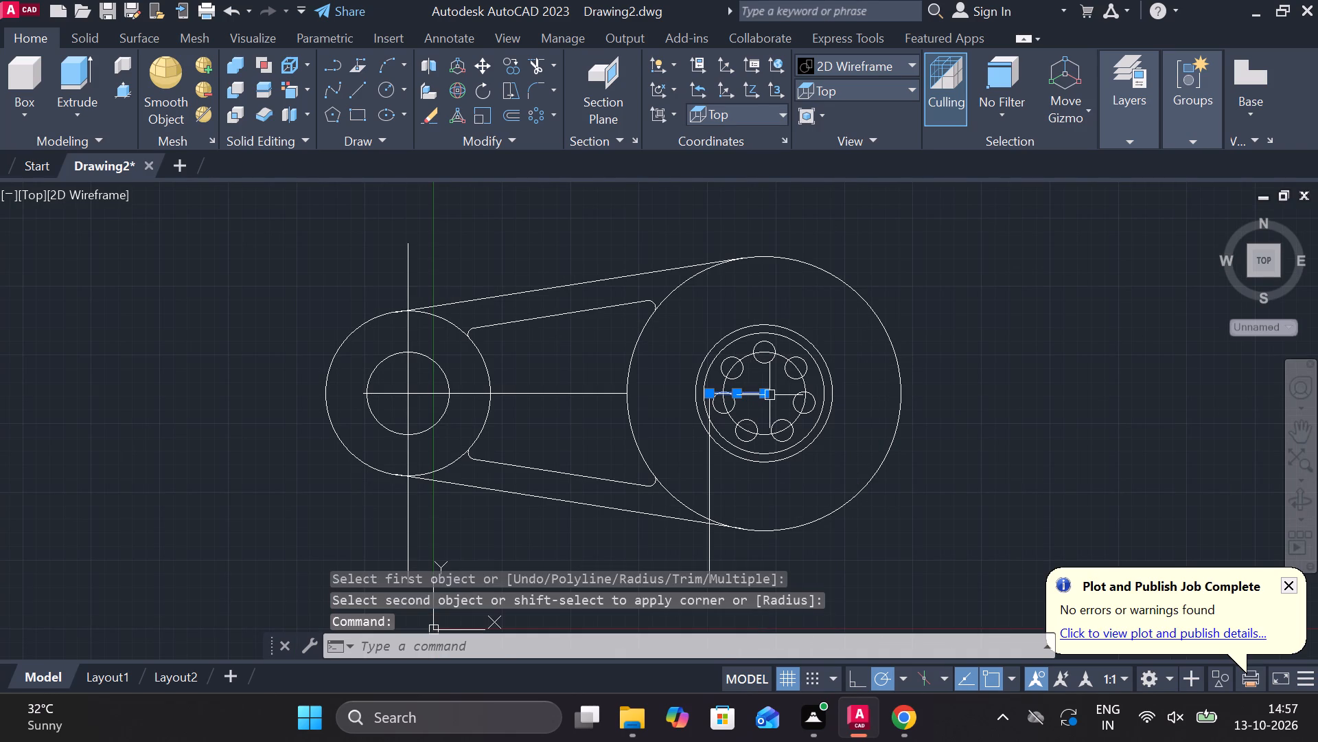
click(855, 440)
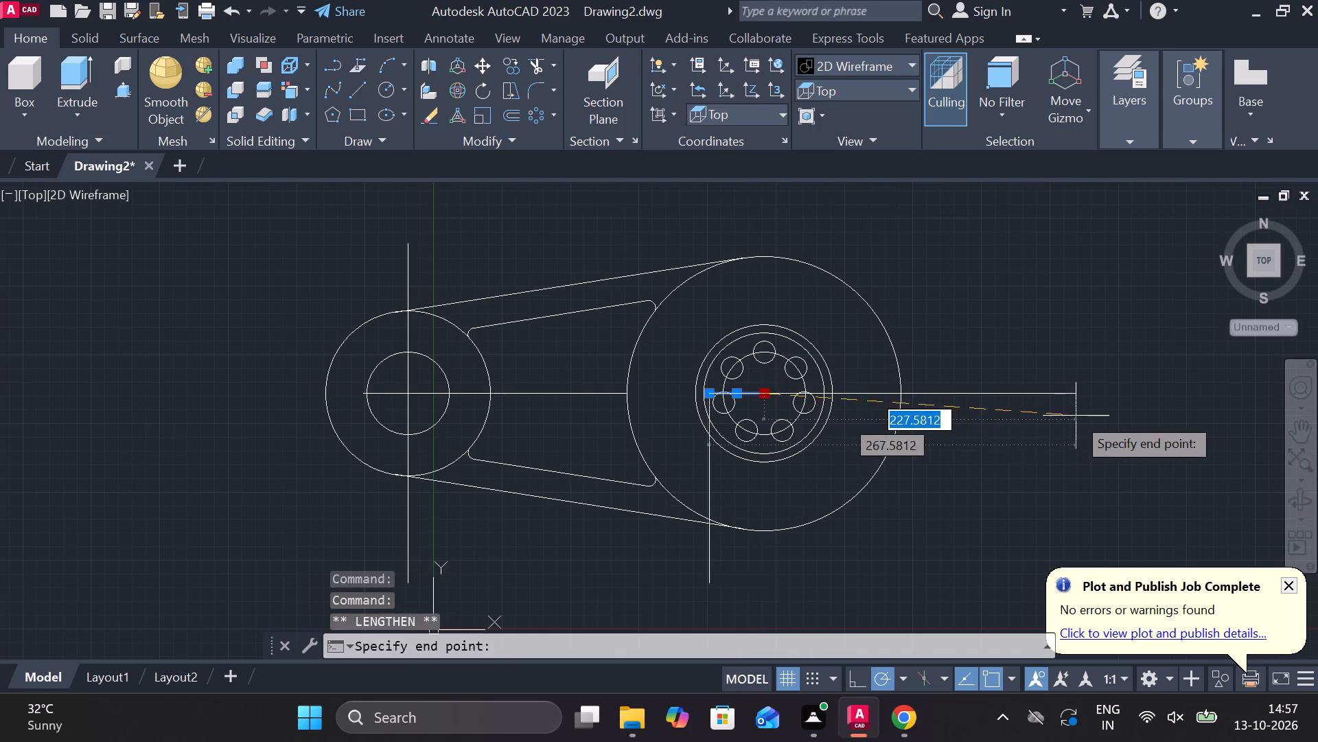
click(1076, 416)
key(Escape)
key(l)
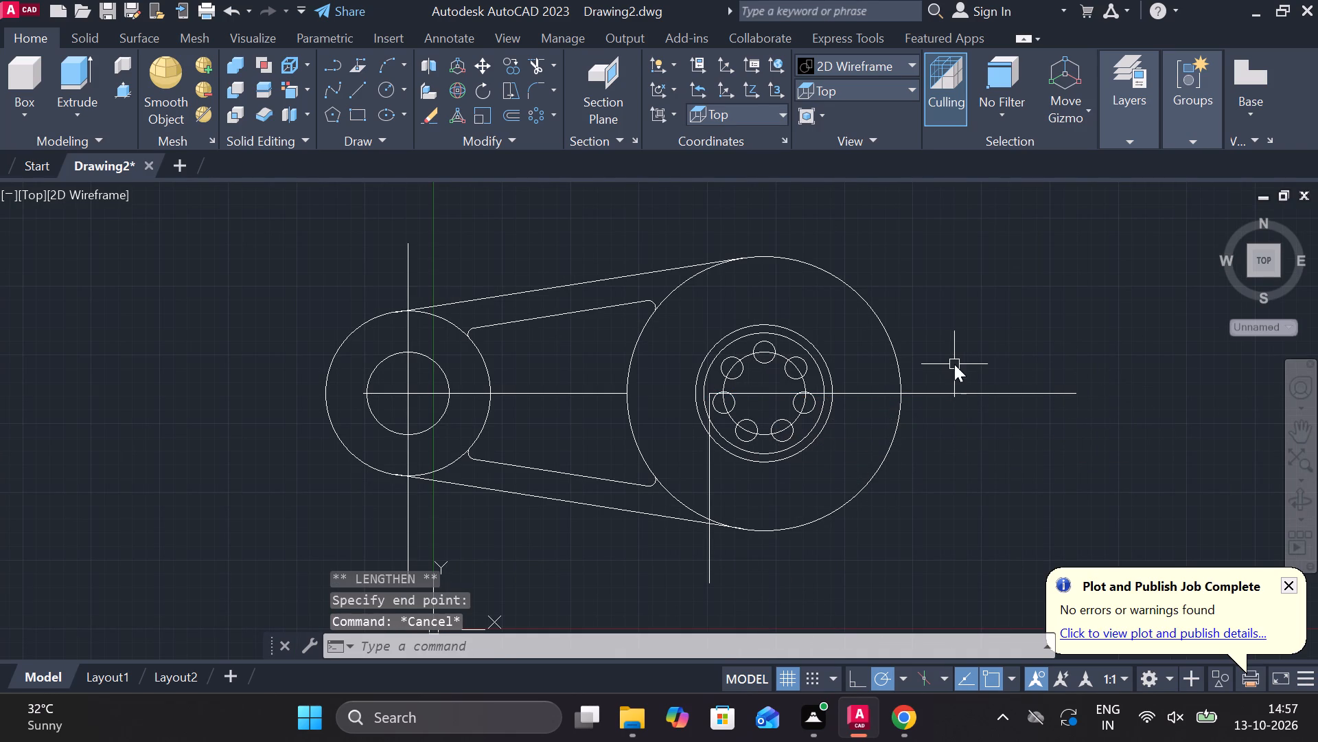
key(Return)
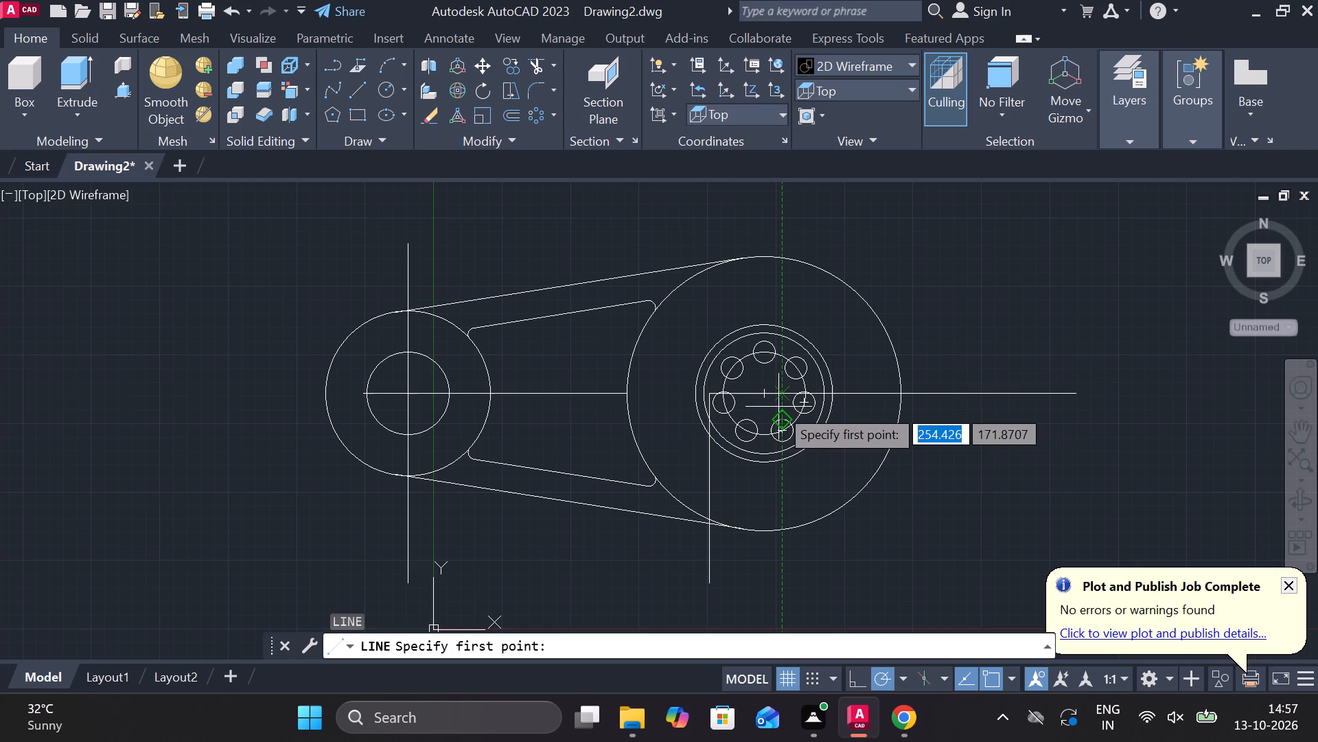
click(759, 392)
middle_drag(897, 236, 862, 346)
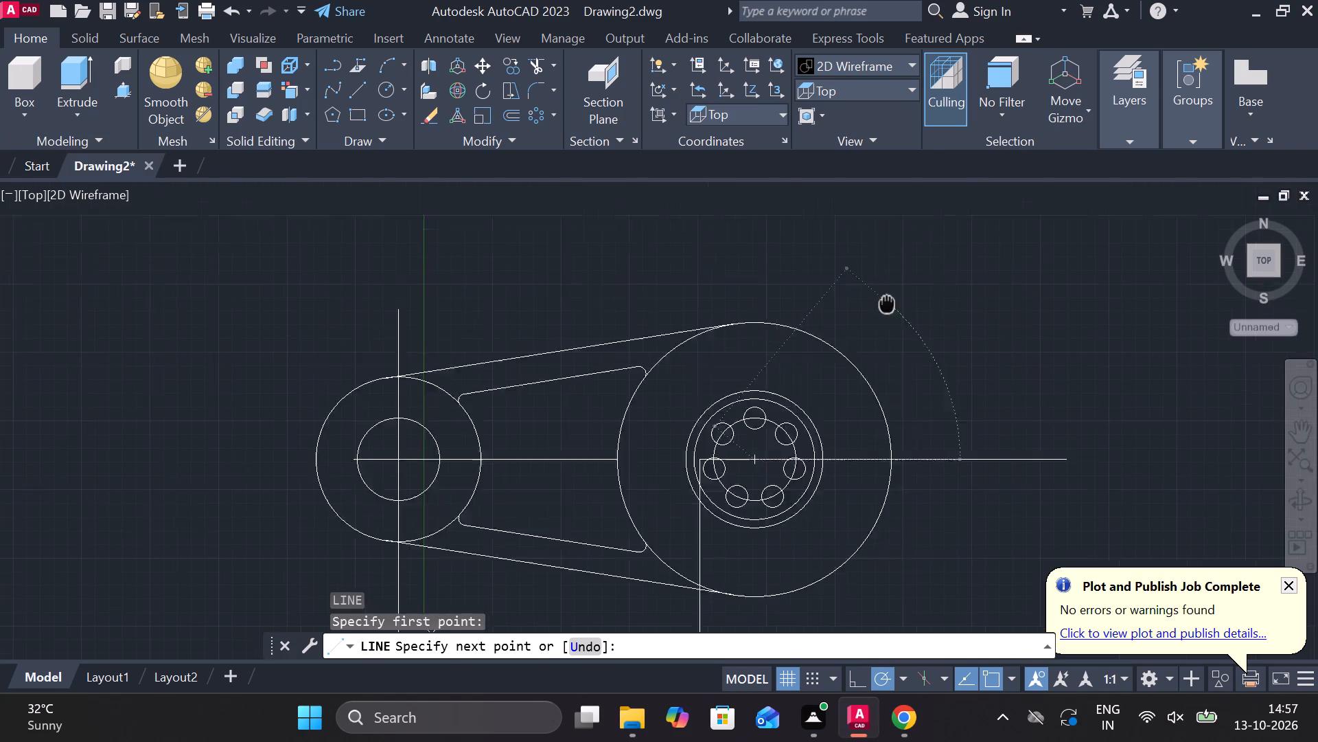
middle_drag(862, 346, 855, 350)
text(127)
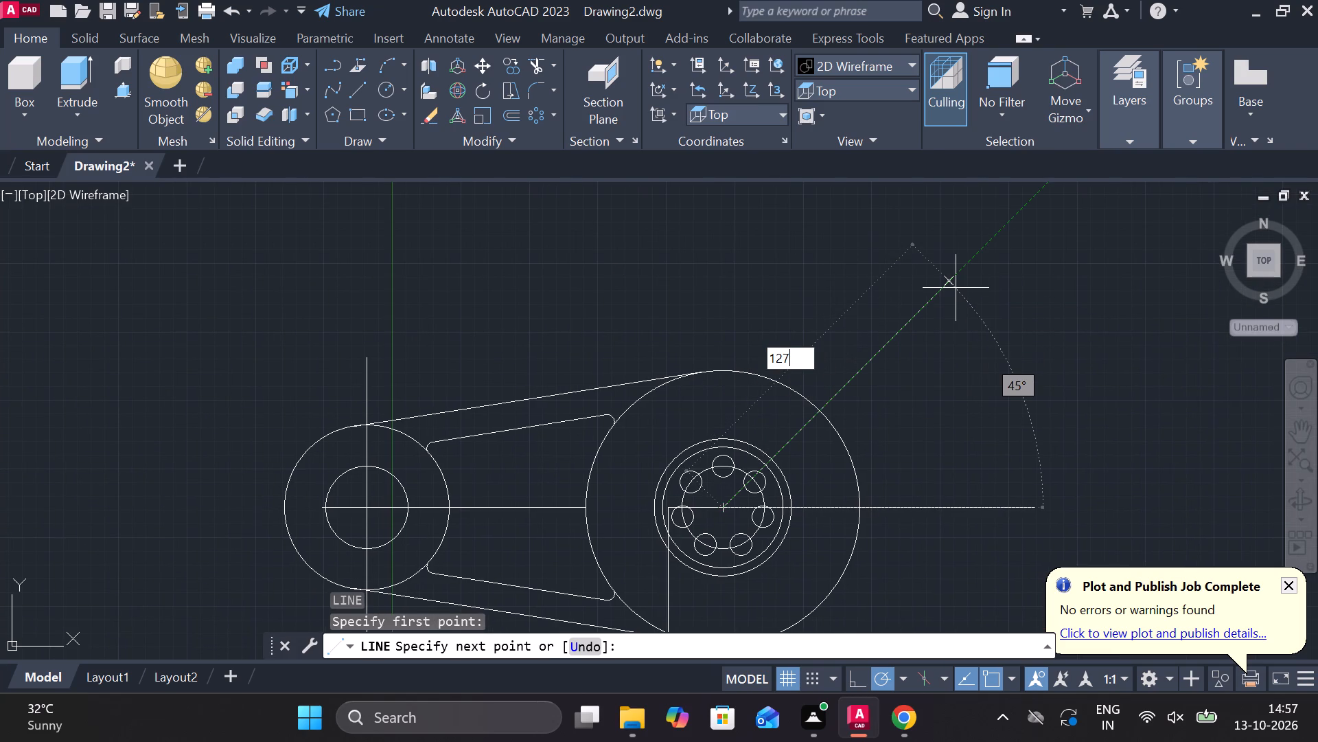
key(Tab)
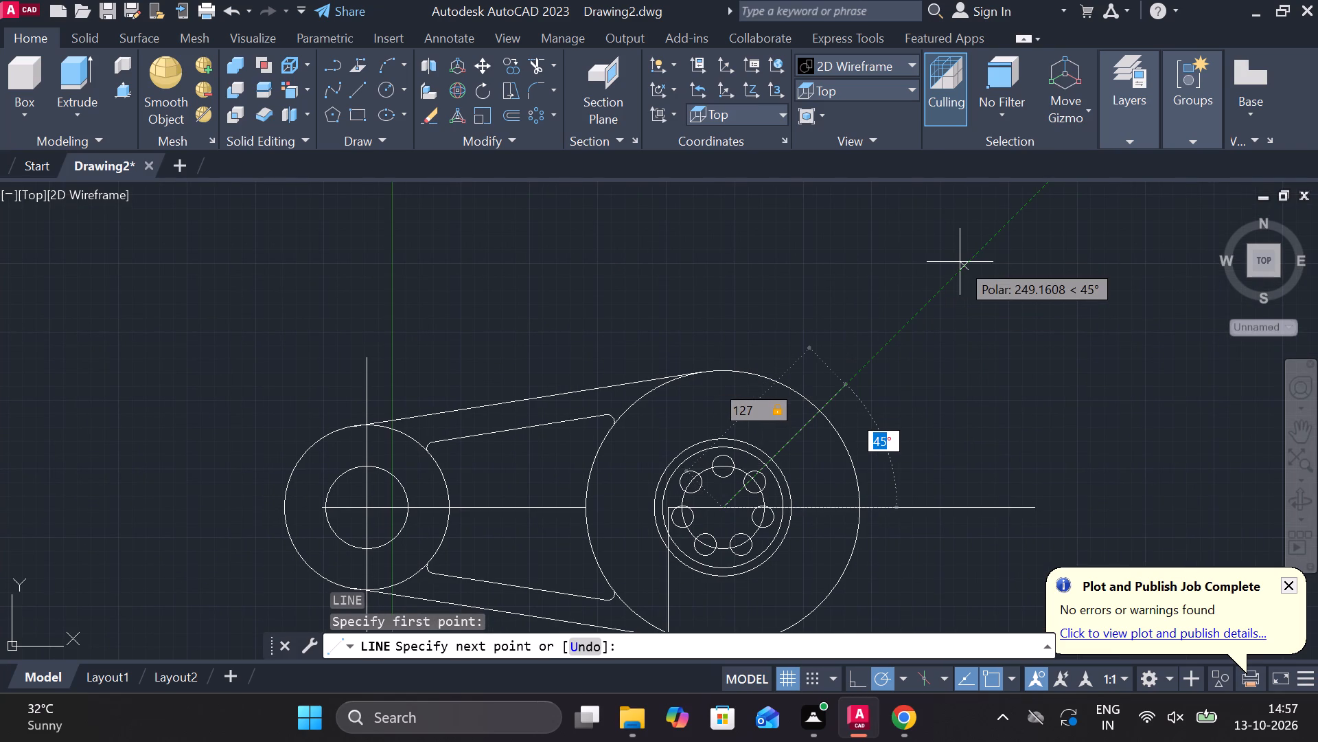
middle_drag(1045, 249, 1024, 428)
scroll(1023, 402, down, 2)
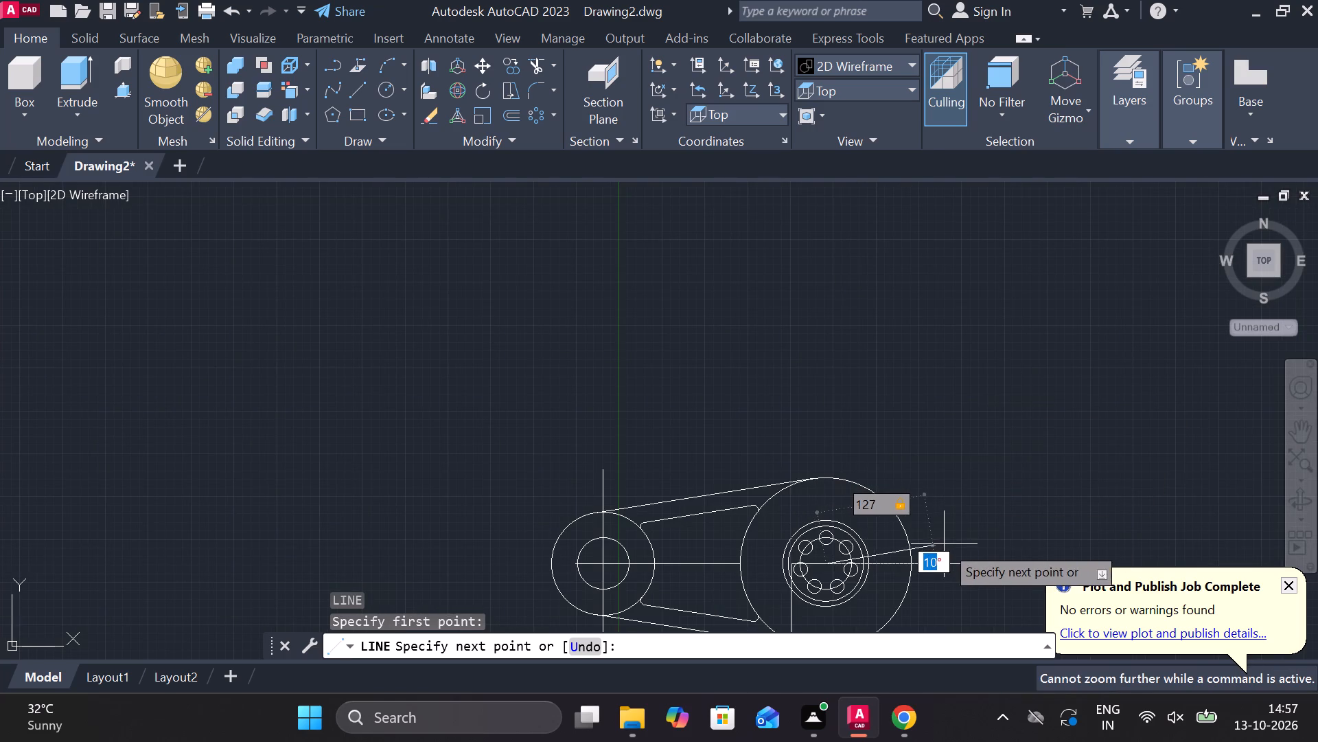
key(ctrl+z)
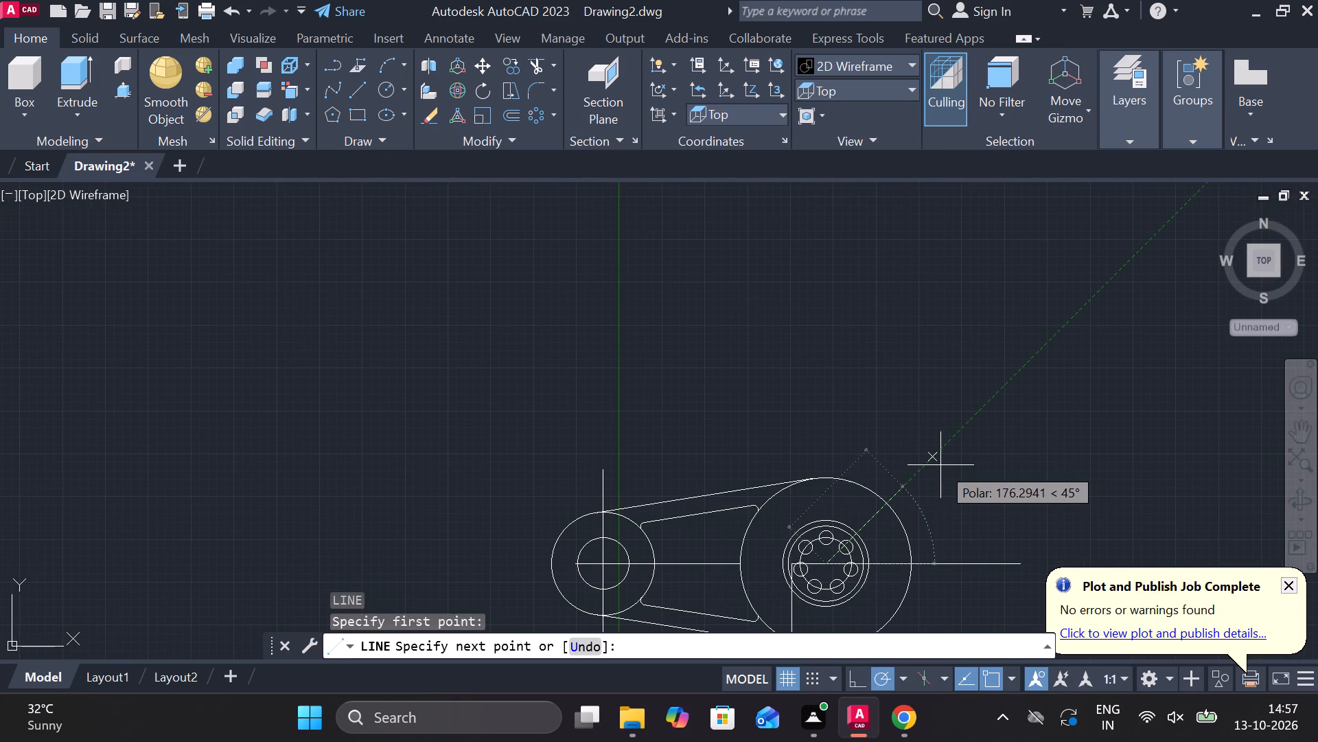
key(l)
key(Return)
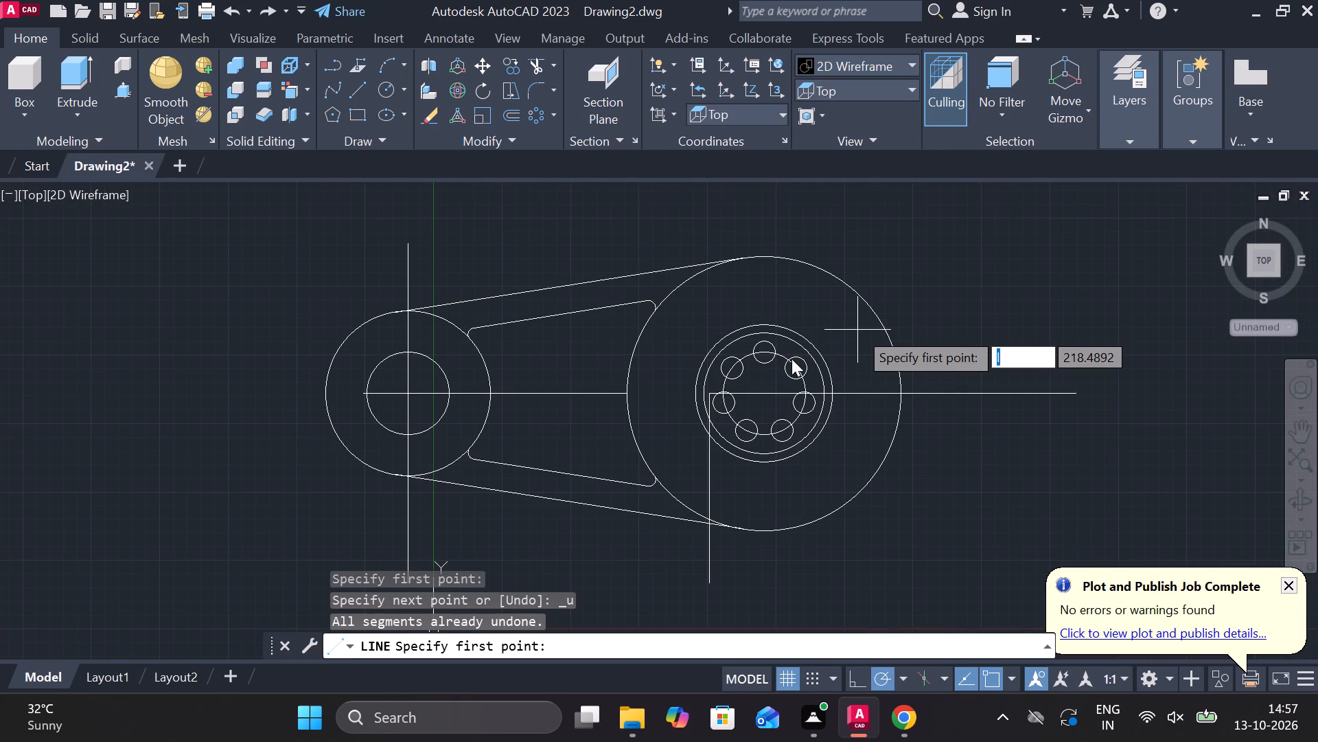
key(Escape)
Draw a 254 long line from the large circle's centre, sloping up to the right beyond the outer circle.
key(l)
key(Return)
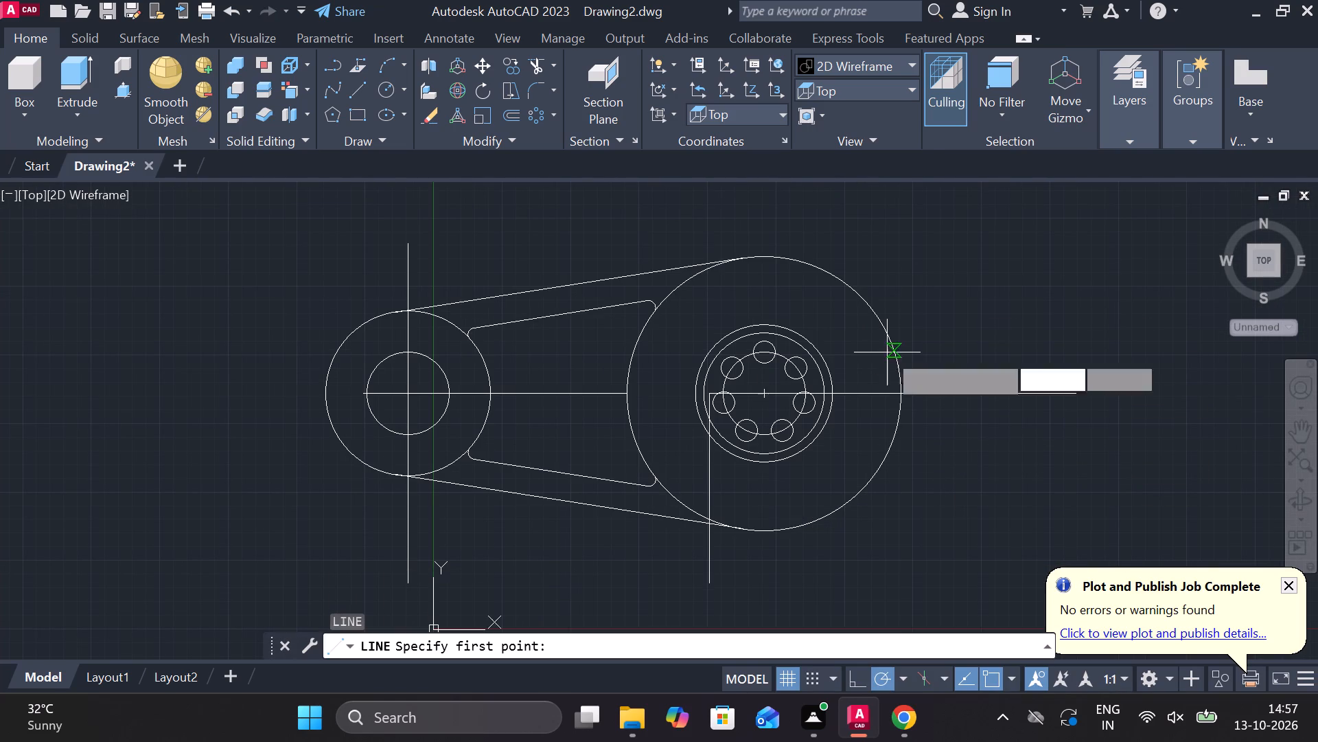
click(761, 396)
middle_drag(1011, 196, 931, 320)
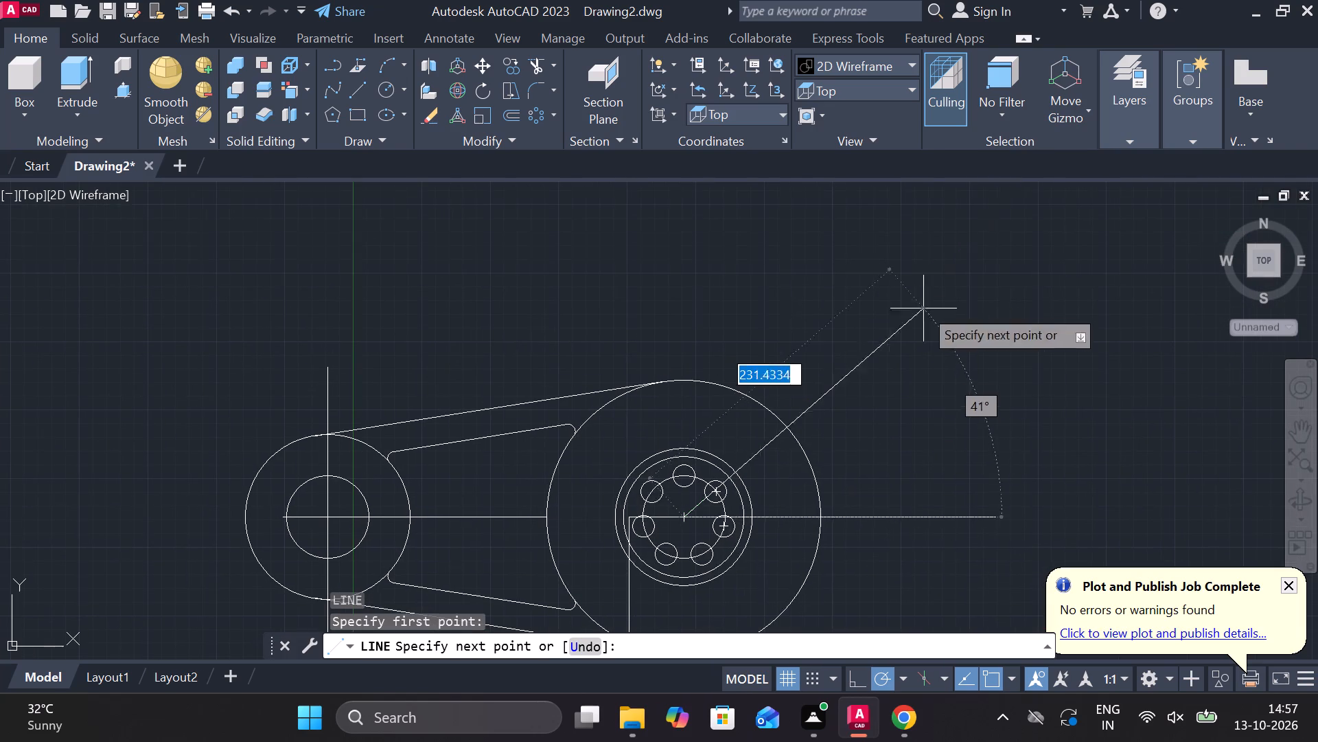
text(254)
key(Tab)
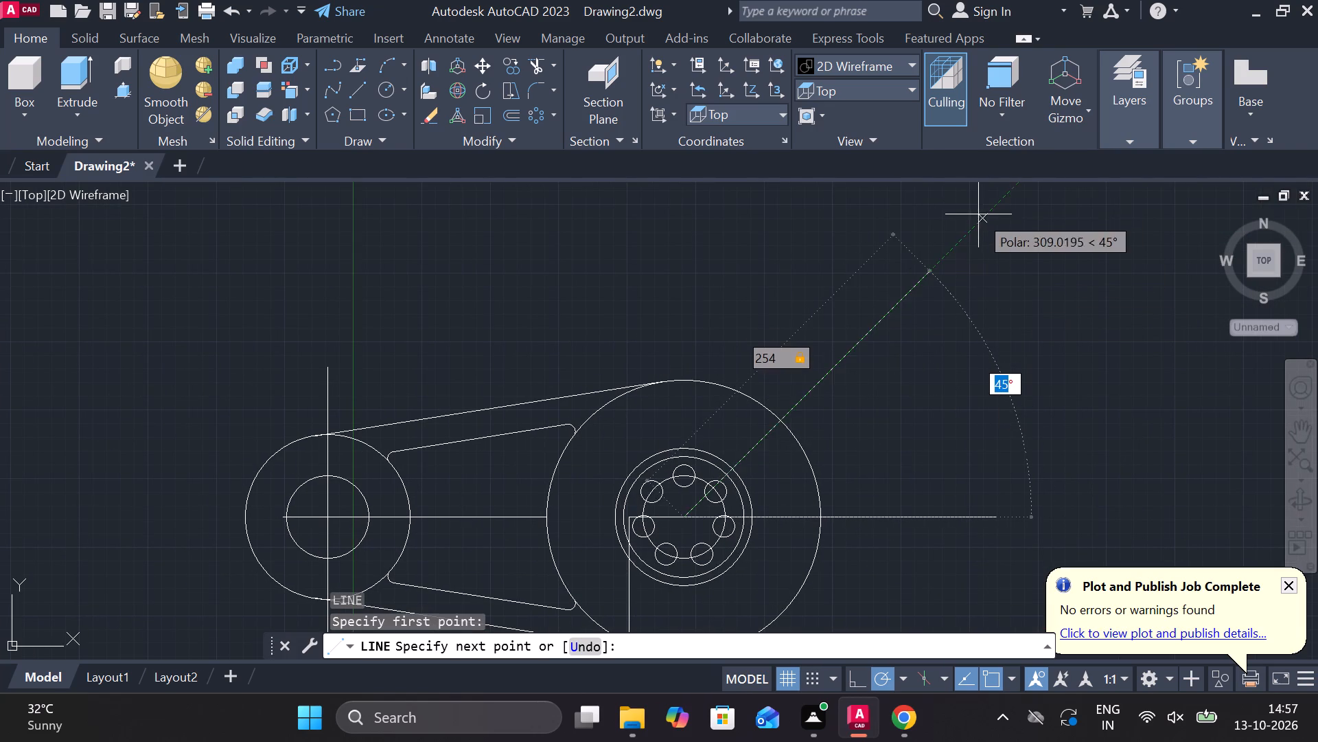
click(935, 207)
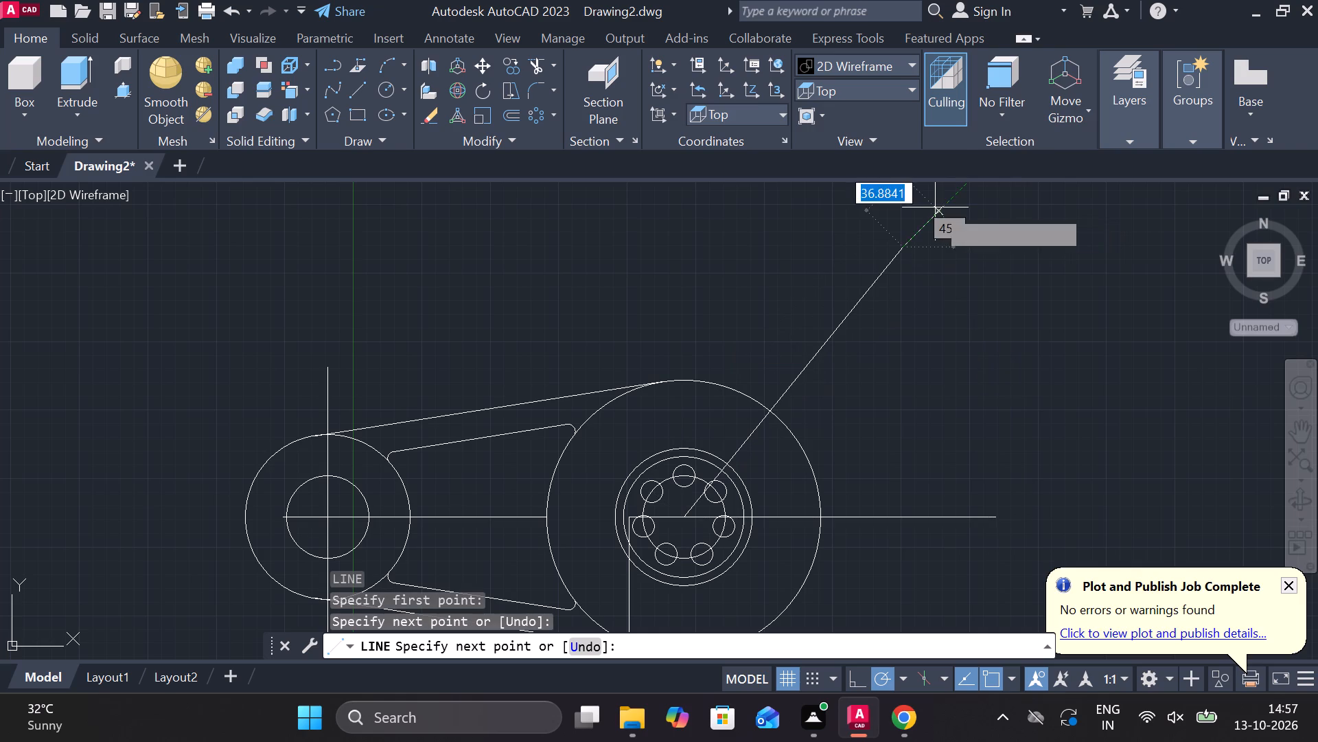
key(Escape)
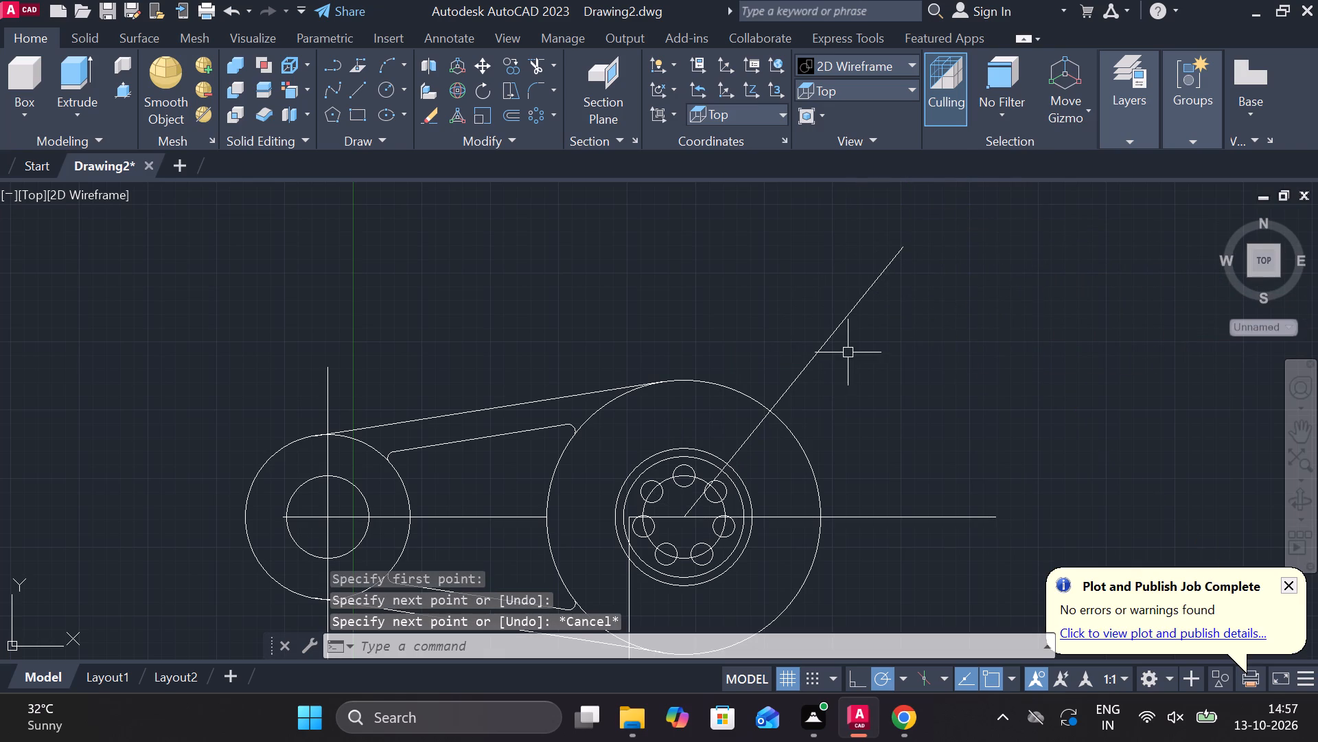
Start a circle defined by diameter, centred on the upper free end of the 254 long sloping line.
middle_drag(868, 366, 884, 324)
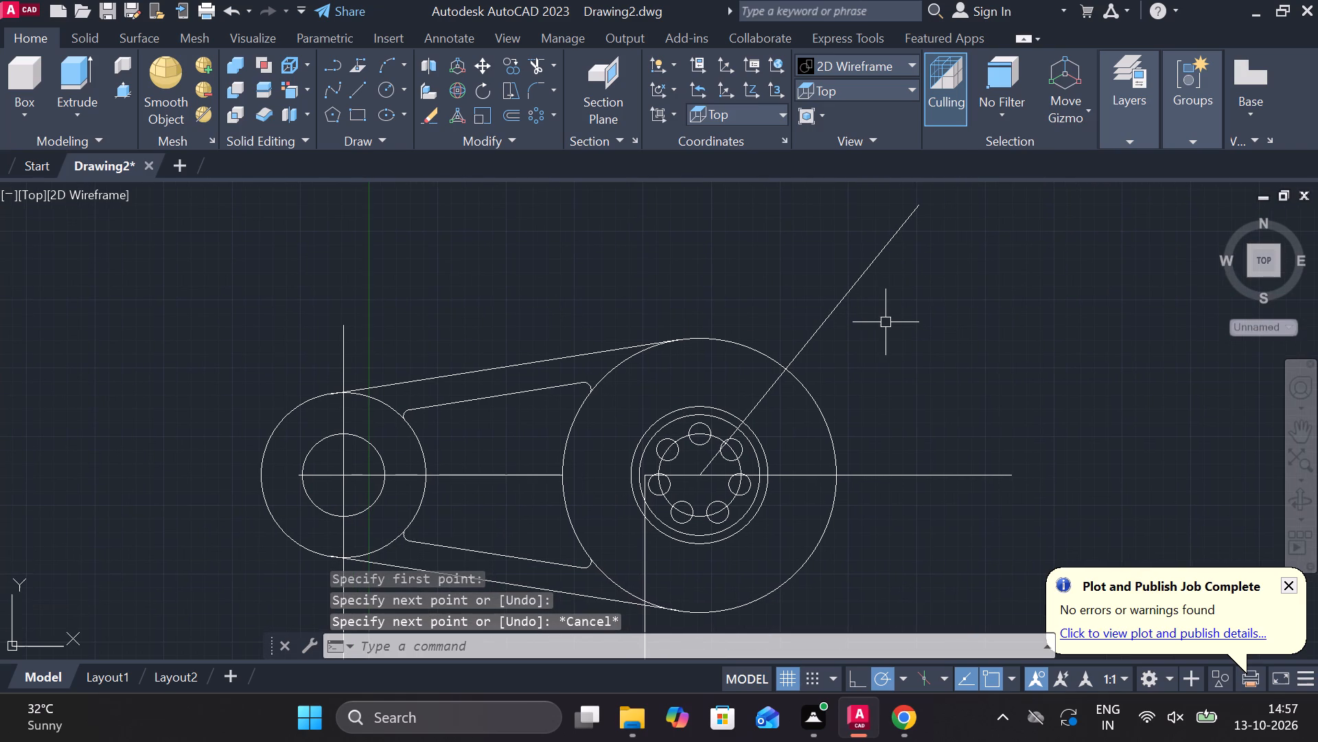
middle_drag(892, 322, 871, 442)
text(c)
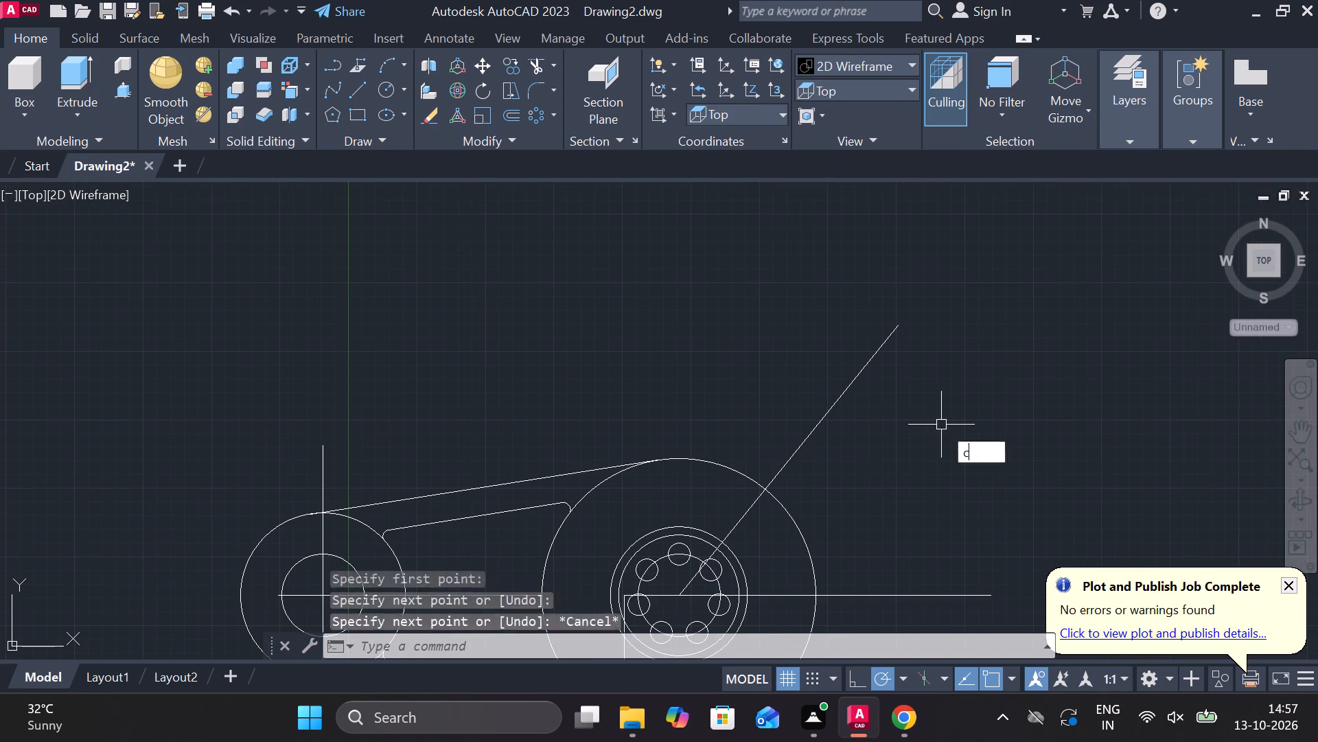
key(space)
click(911, 328)
text(d)
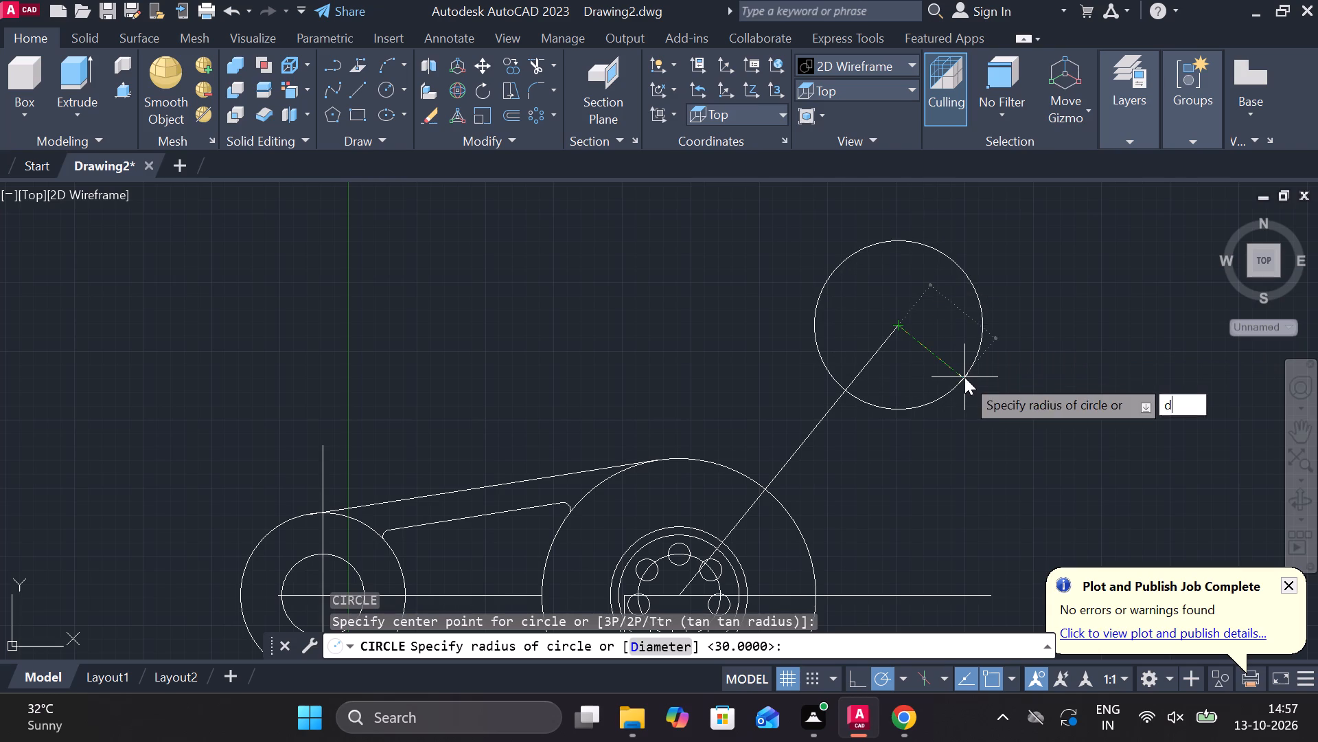
key(space)
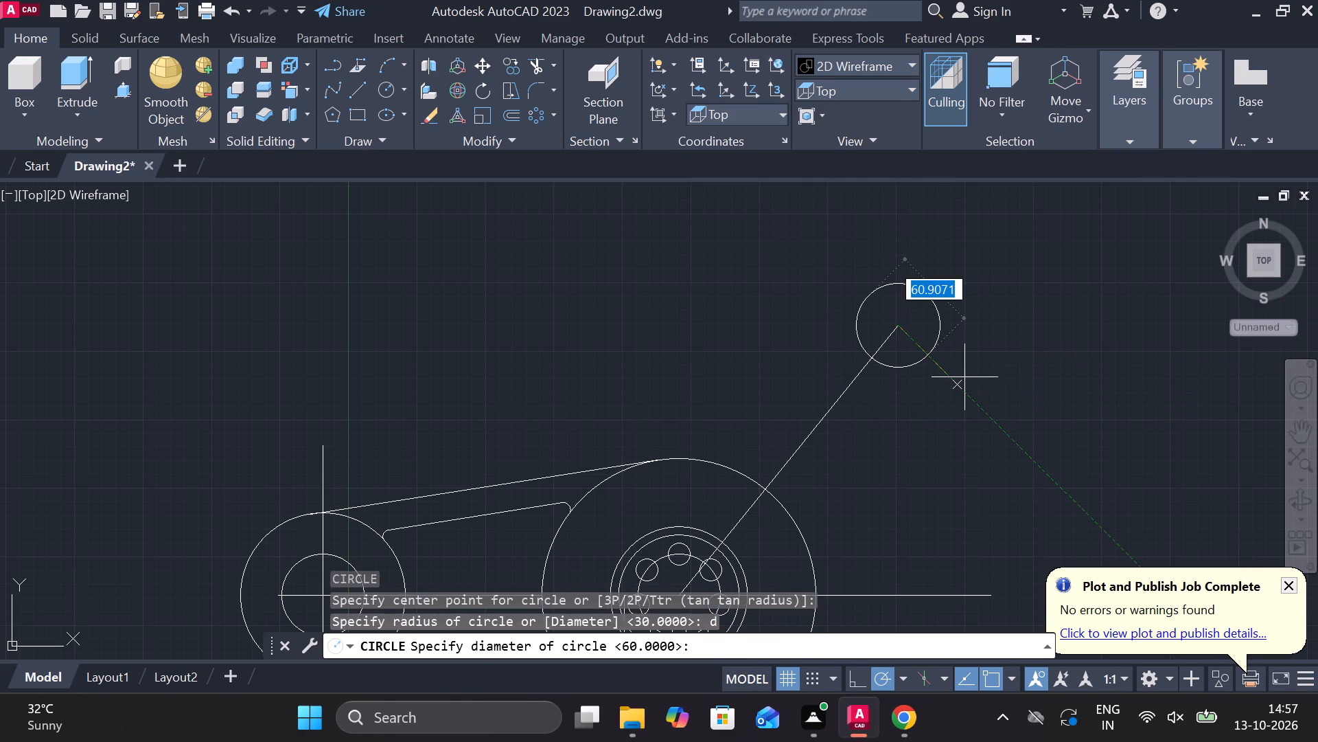
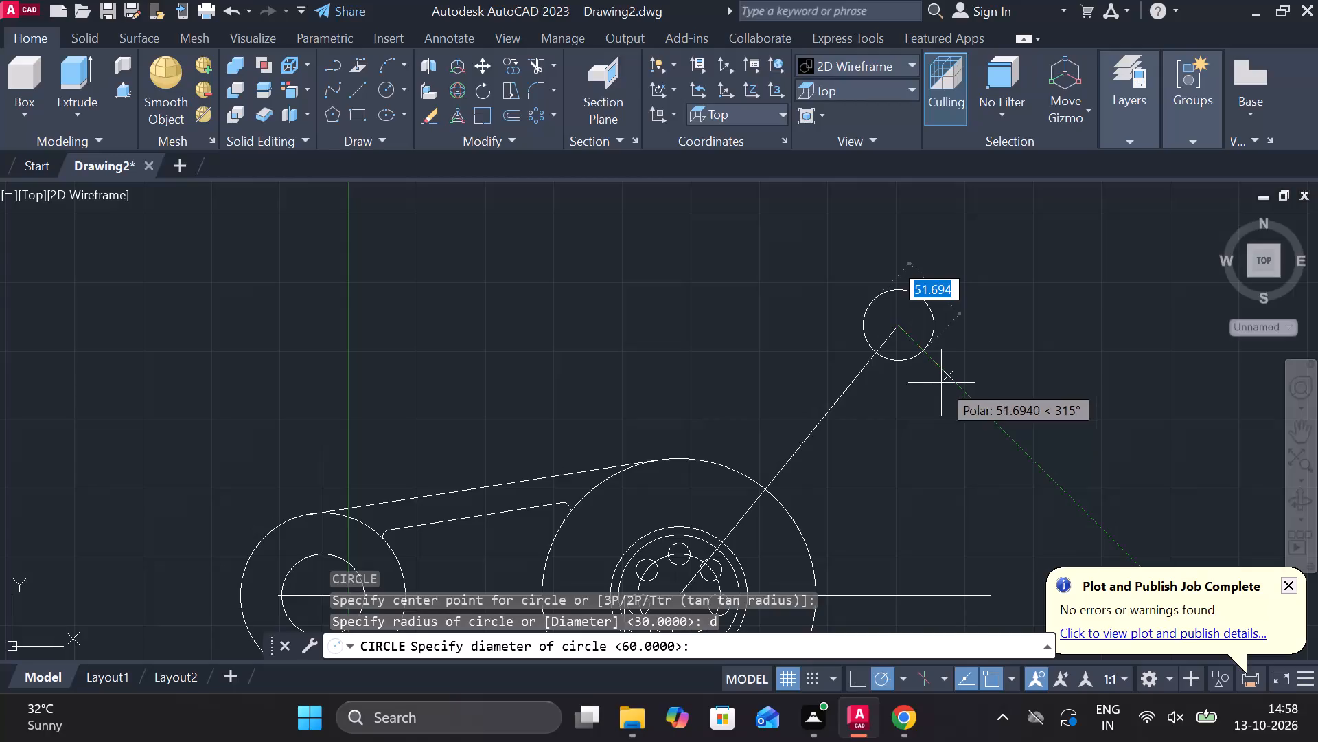
Complete the circle at the upper end of the sloping line with a diameter of 120.
text(d)
key(space)
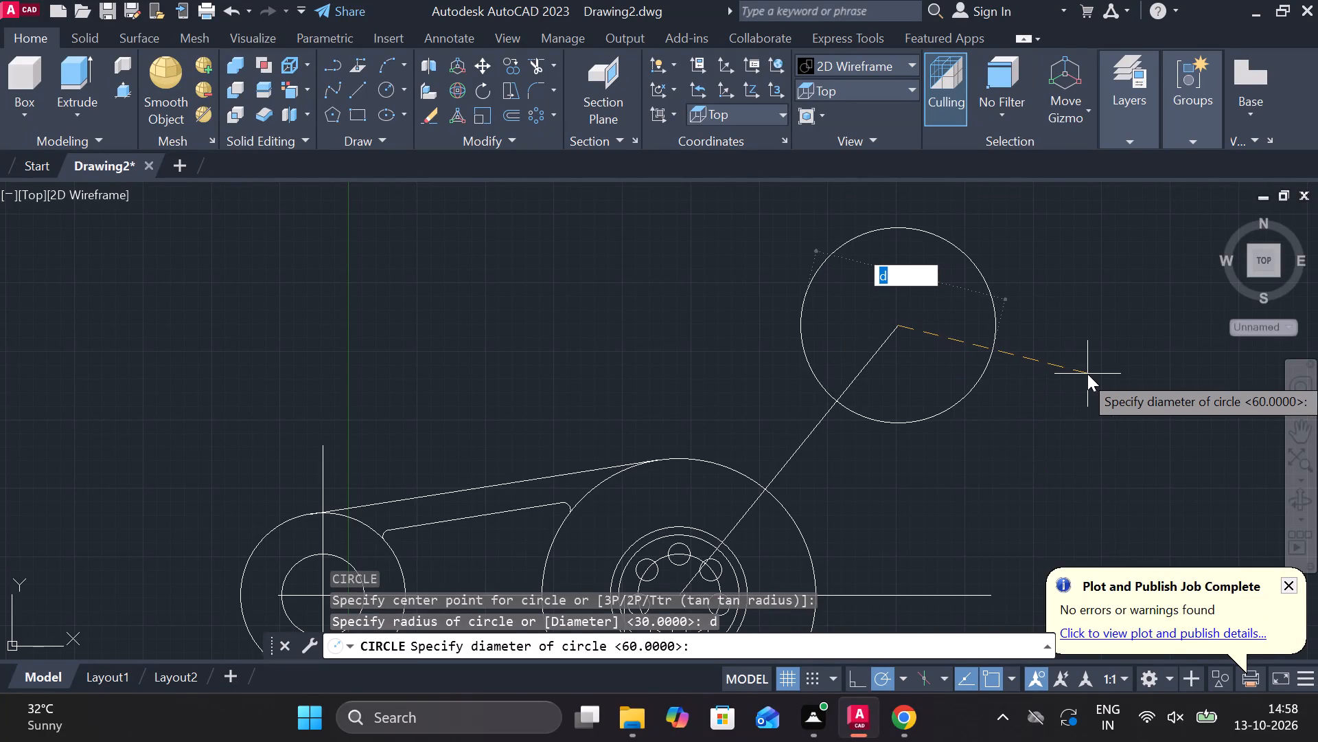
key(BackSpace)
text(120)
key(Return)
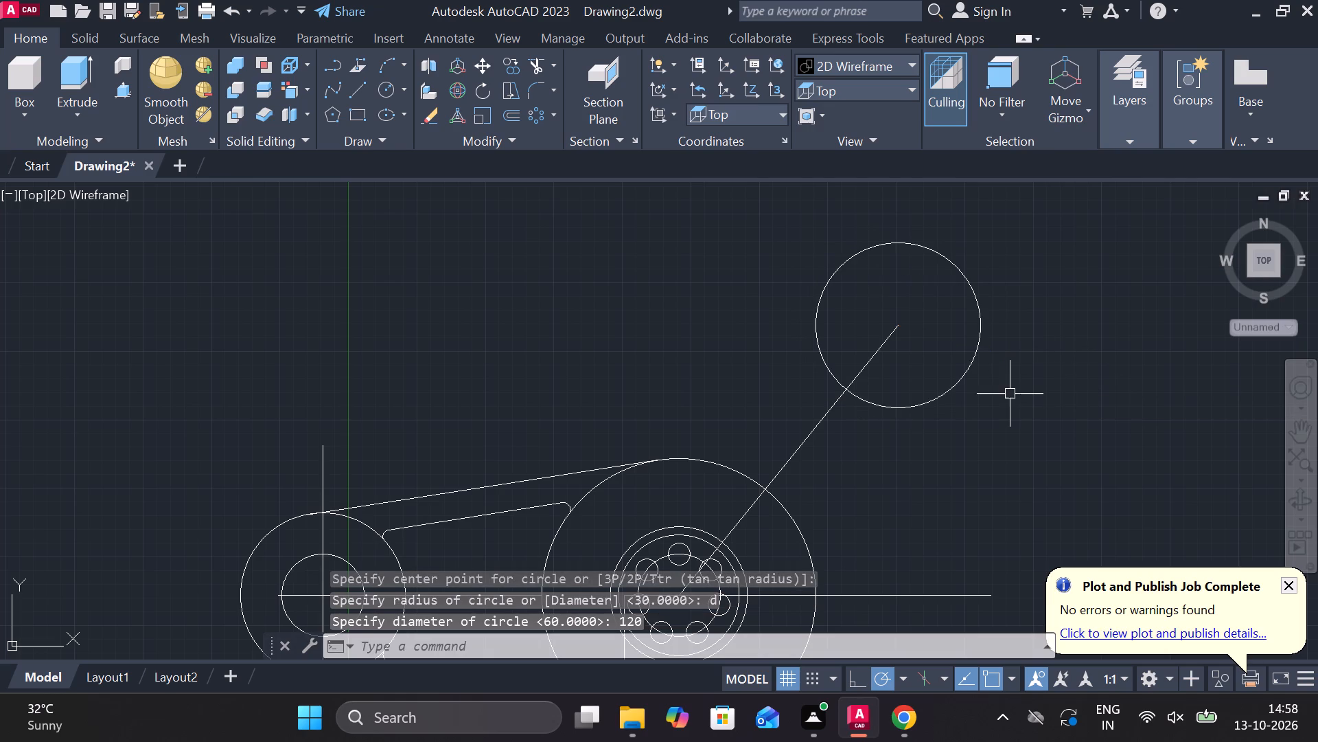
Draw a circle of diameter 42 concentric with the 120 diameter circle.
text(c)
key(space)
click(896, 328)
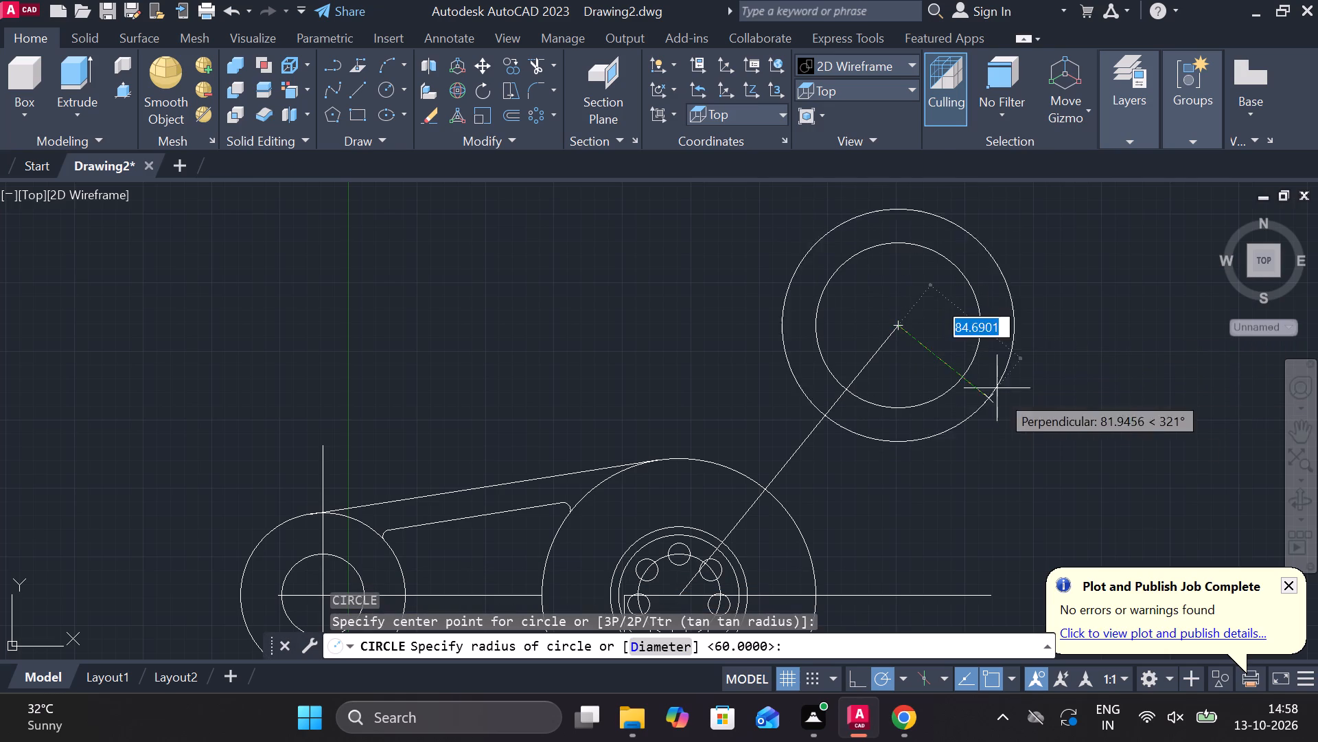
text(d)
key(space)
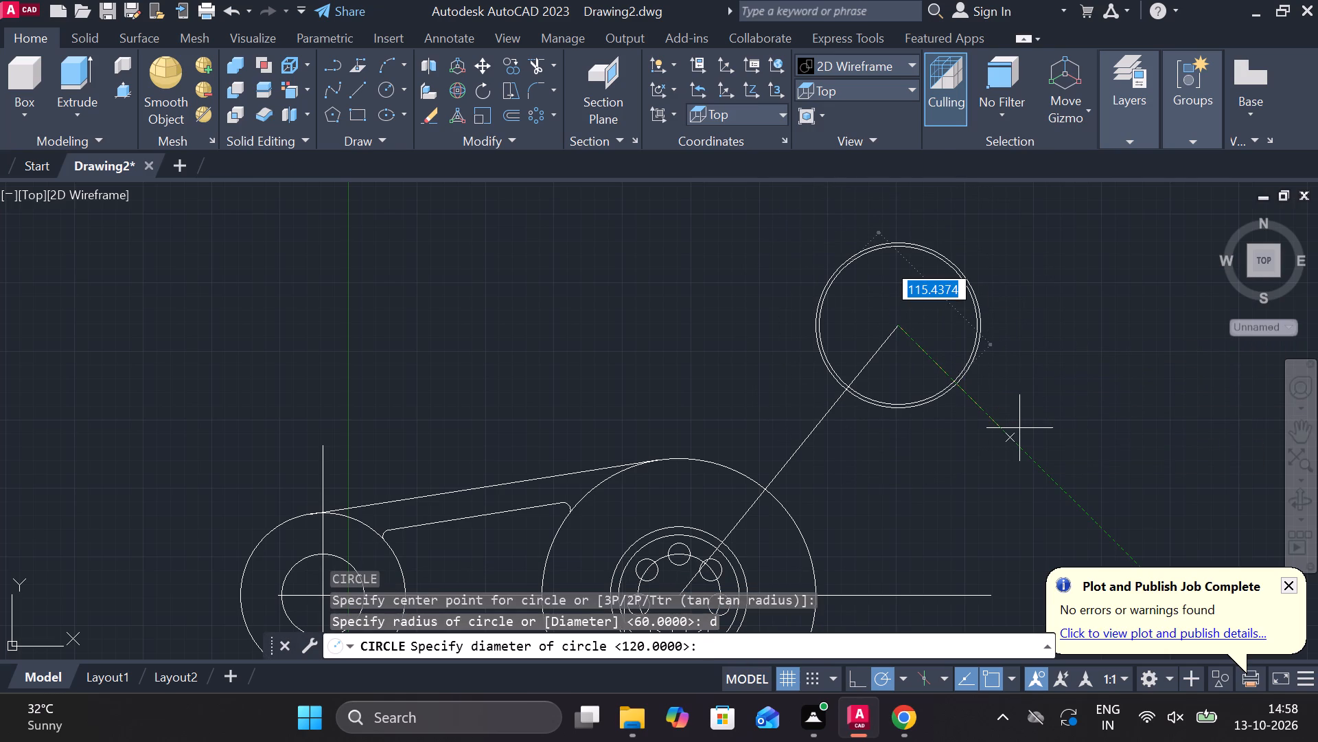
text(42)
key(space)
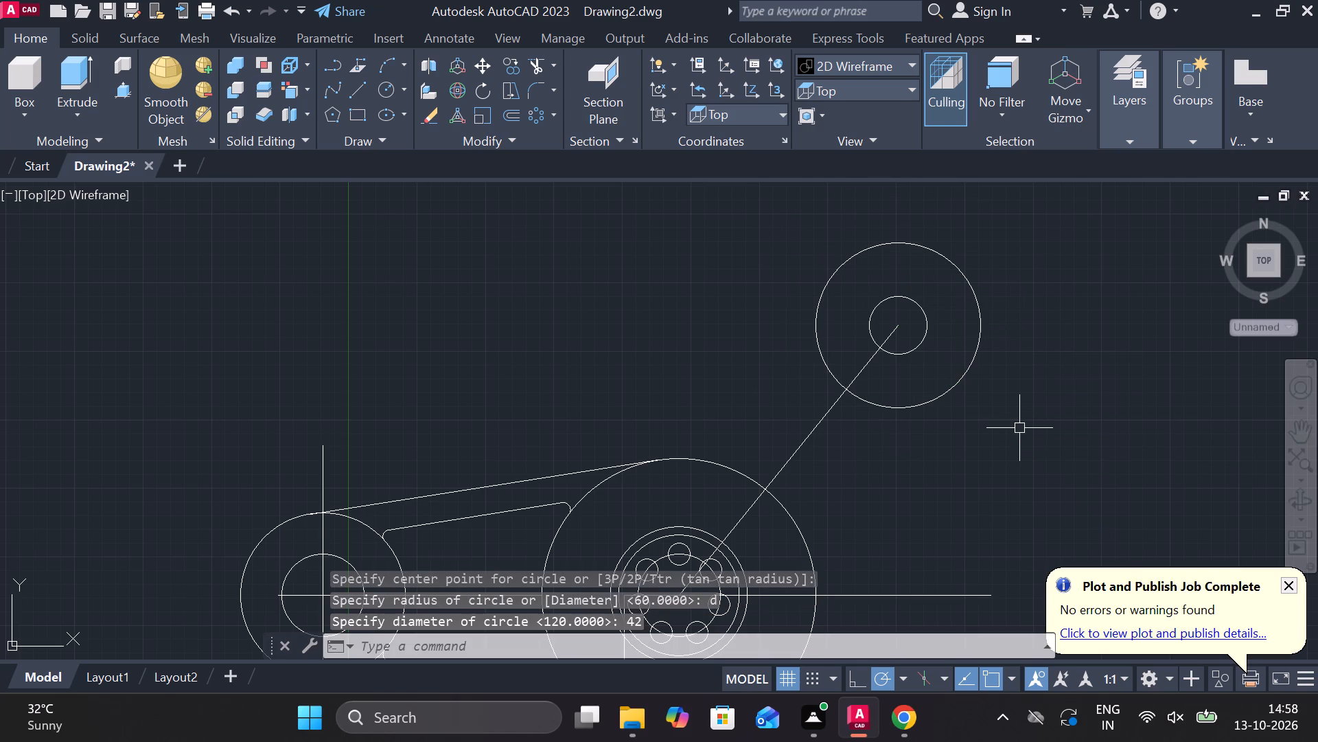
Draw a line tangent to the large central circle and the 120 diameter circle along the sloping arm's upper side.
scroll(1019, 431, down, 1)
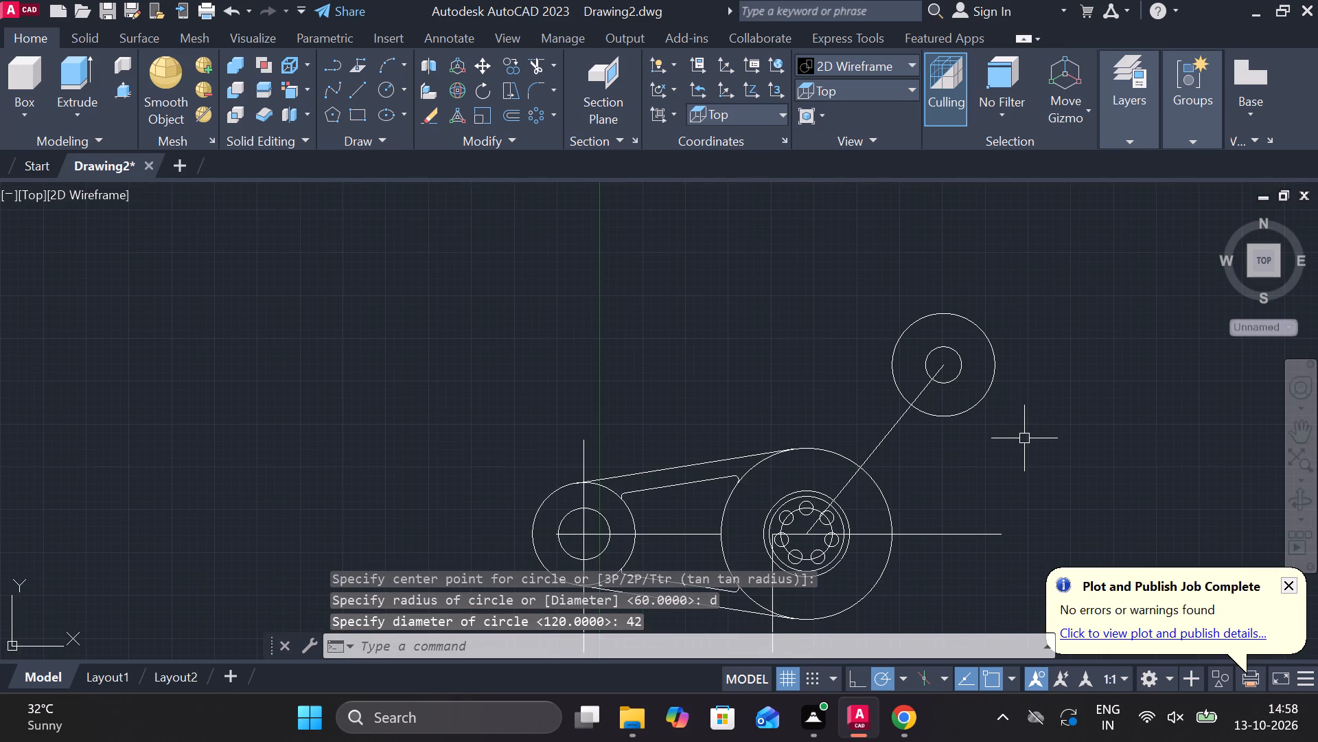
text(l tan)
key(space)
click(805, 451)
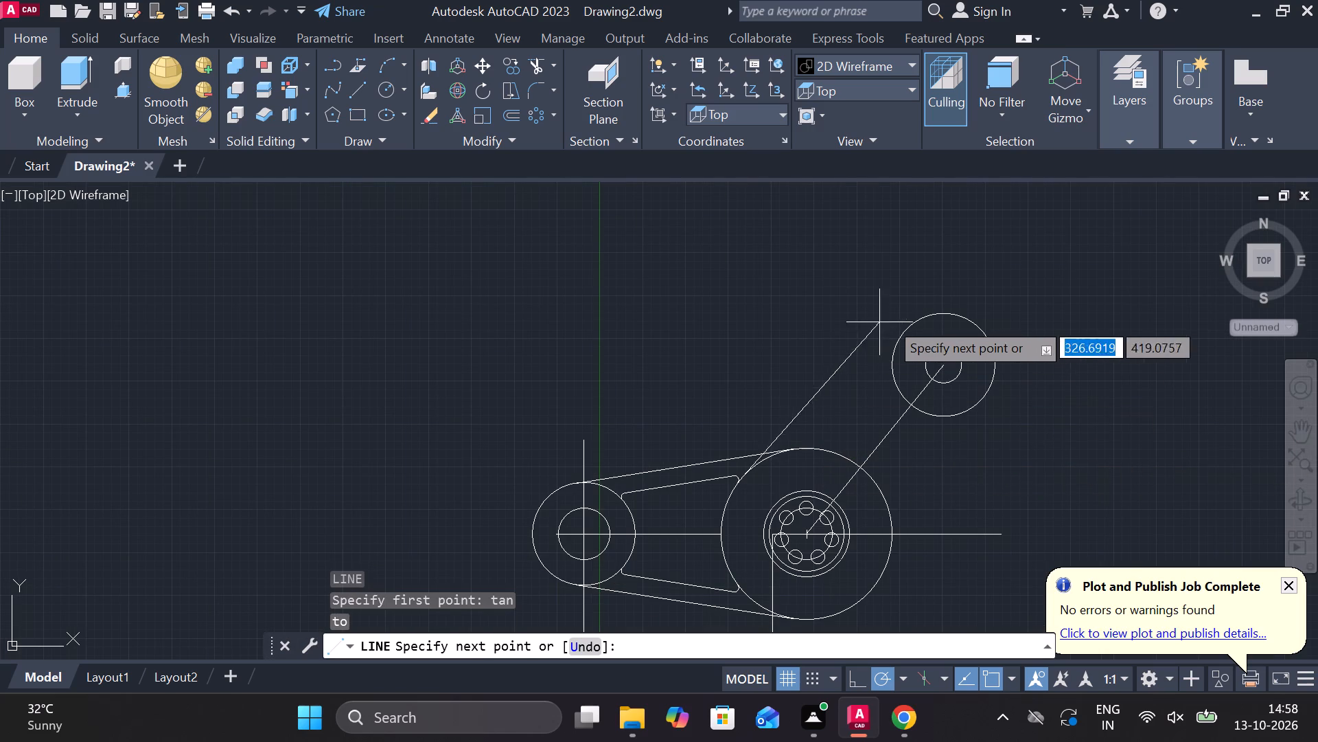
text(tan)
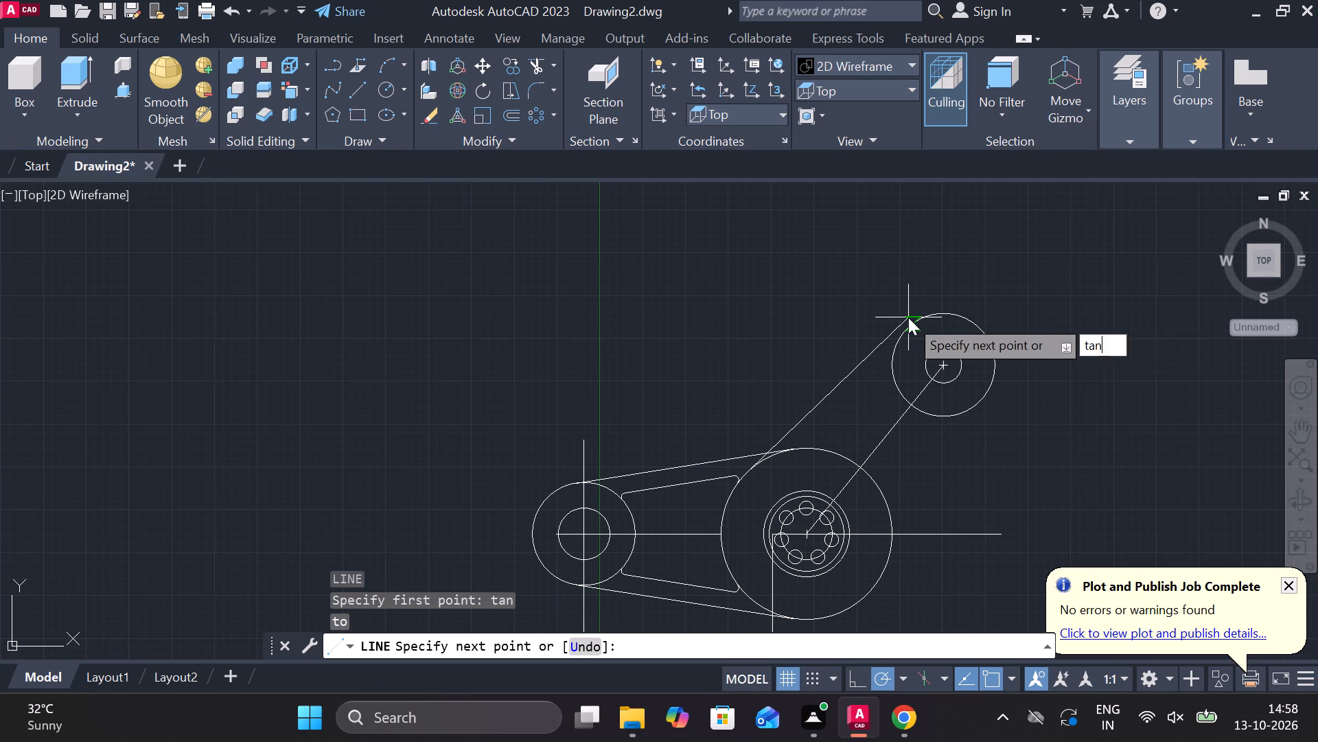
key(space)
click(908, 317)
key(Escape)
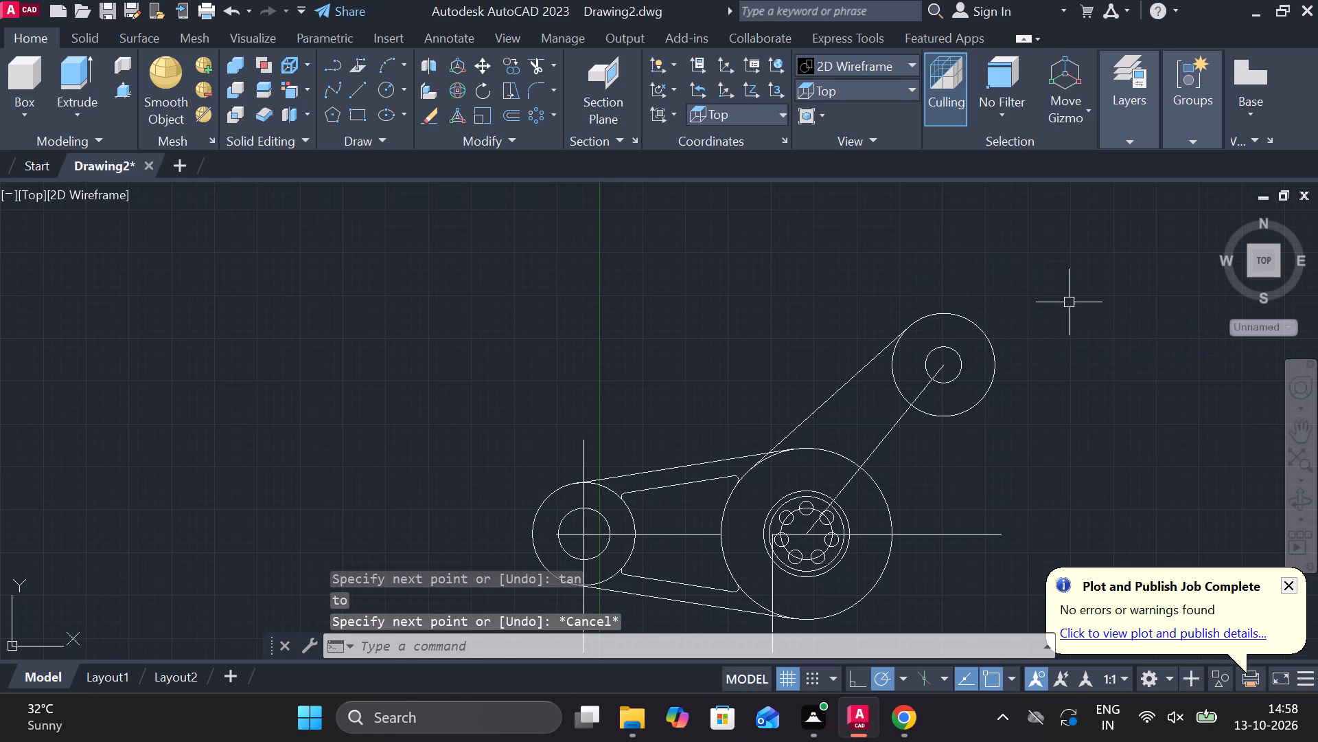
Draw a line tangent to the 120 diameter circle and the large central circle along the sloping arm's lower side.
text(l)
key(space)
text(tan)
key(space)
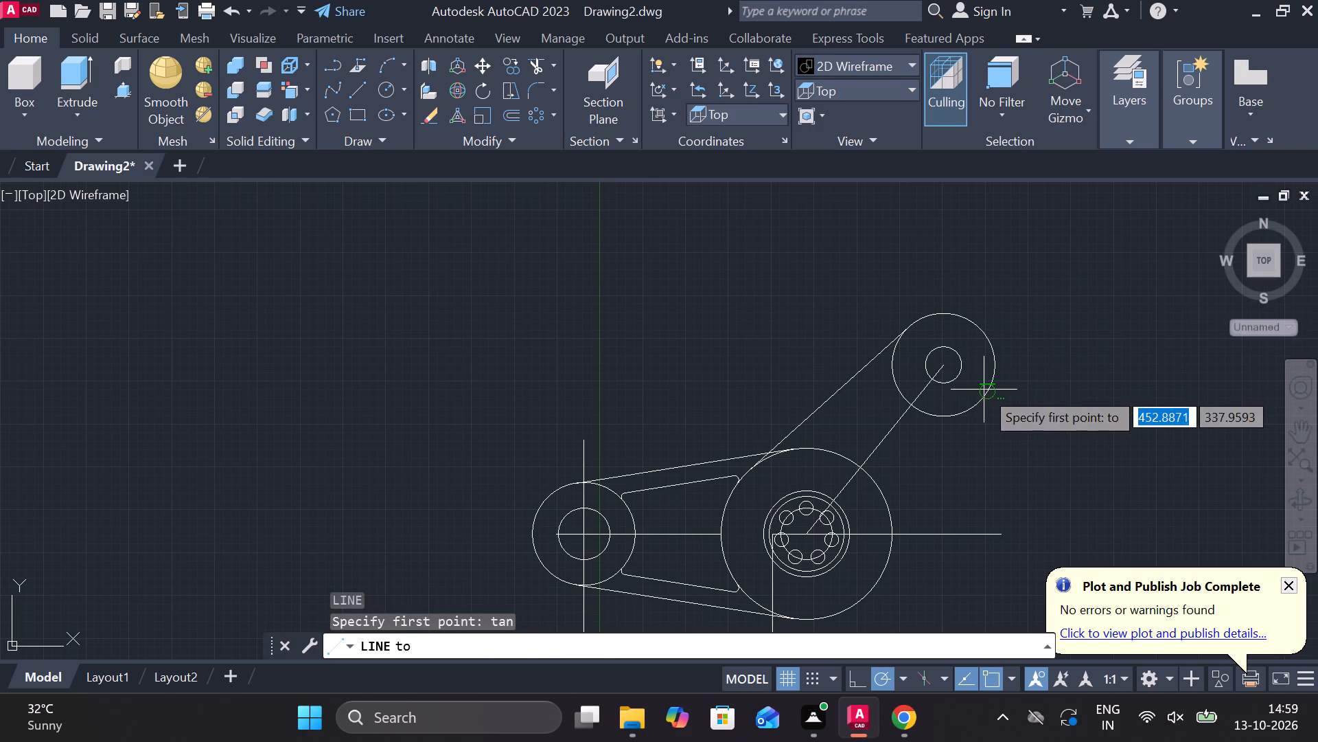
click(984, 390)
text(tan)
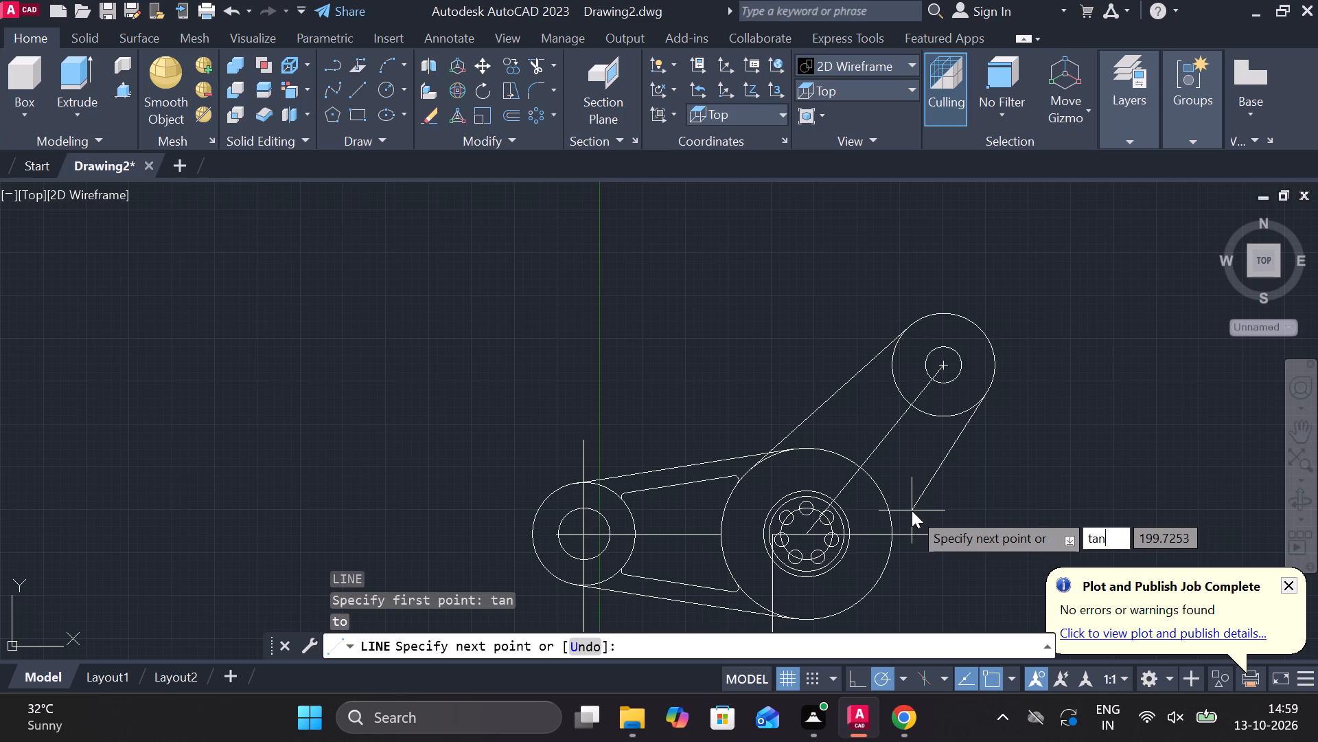
key(space)
click(897, 555)
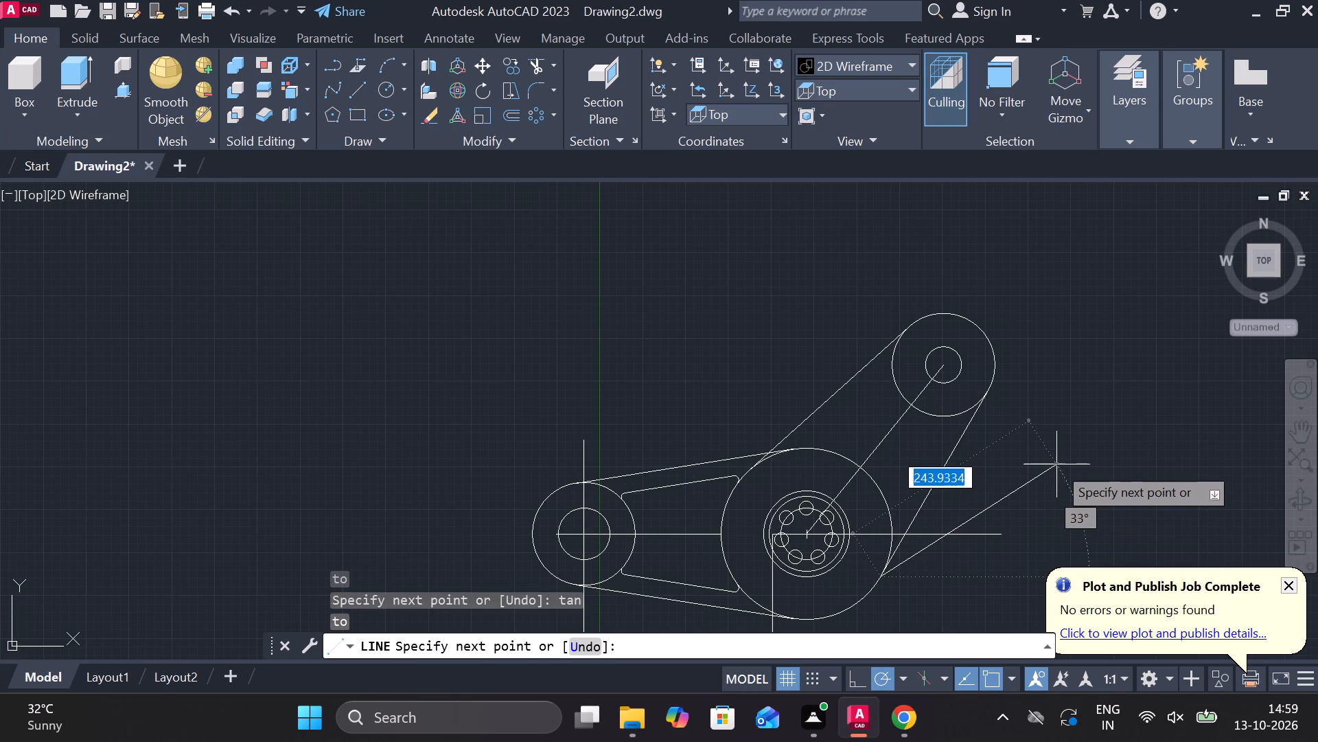
key(grave)
key(Escape)
key(Escape)
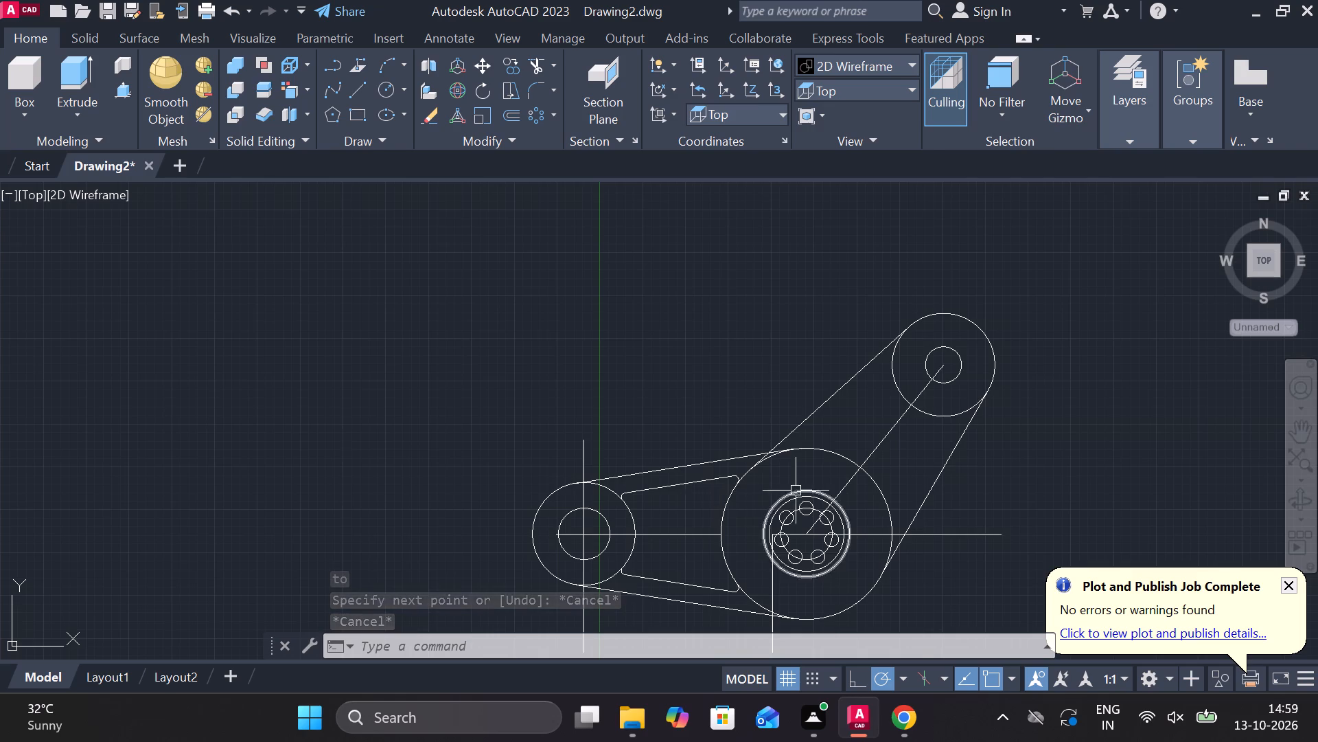
Erase the sloping centre line that joins the large circle's centre to the upper circle's centre.
scroll(796, 491, up, 2)
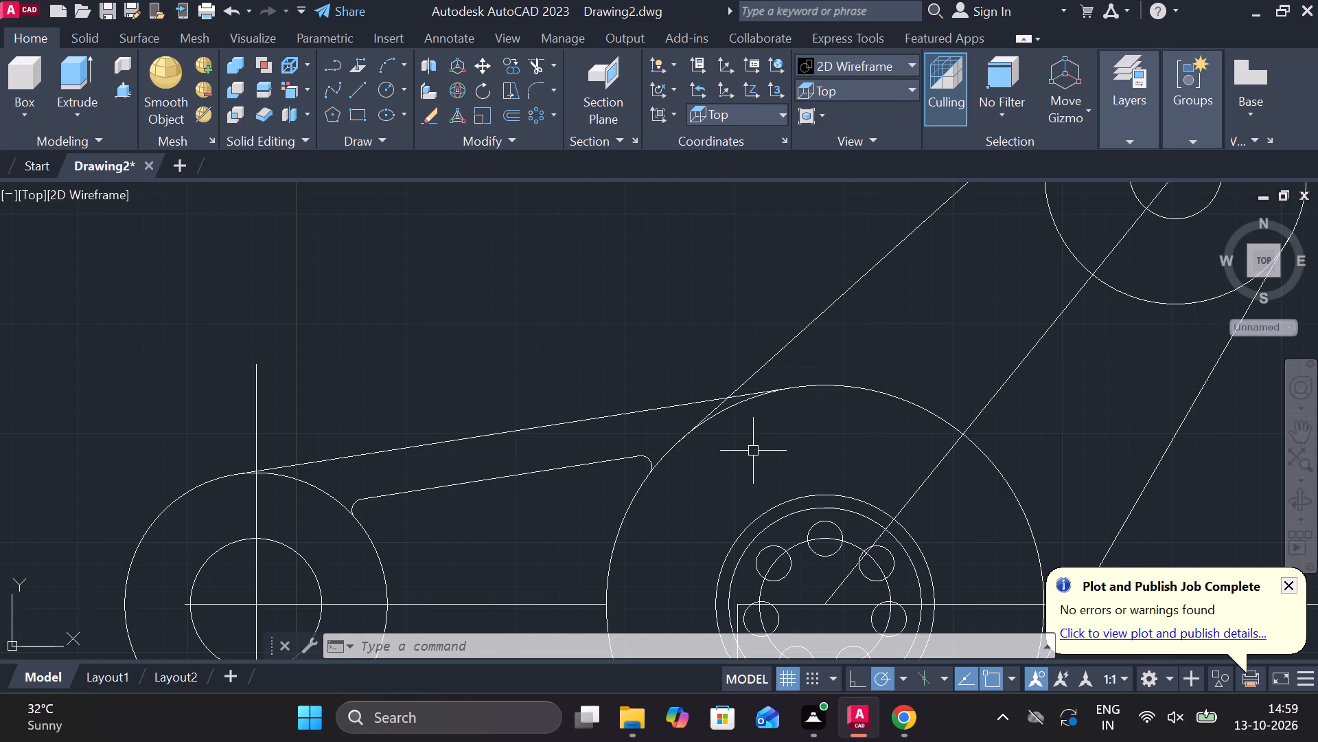
scroll(753, 451, down, 2)
middle_drag(759, 440, 725, 403)
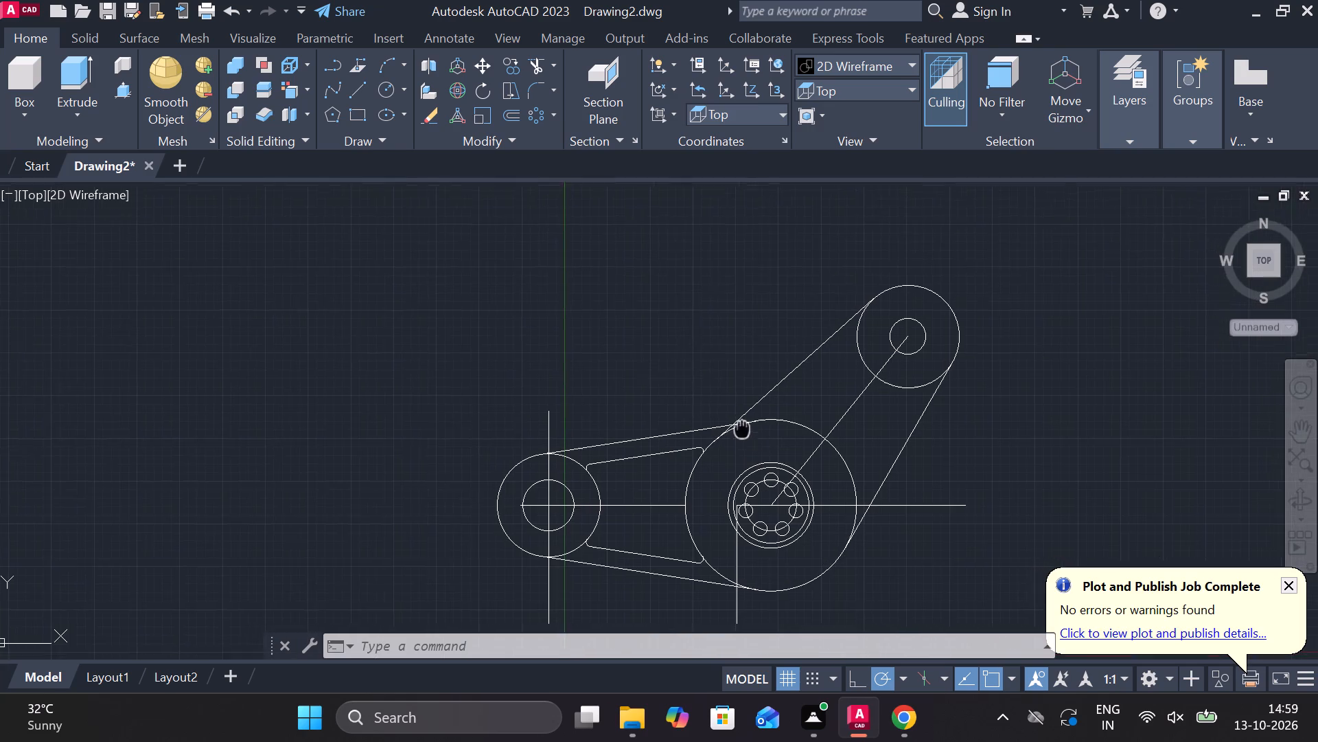
middle_drag(725, 403, 713, 387)
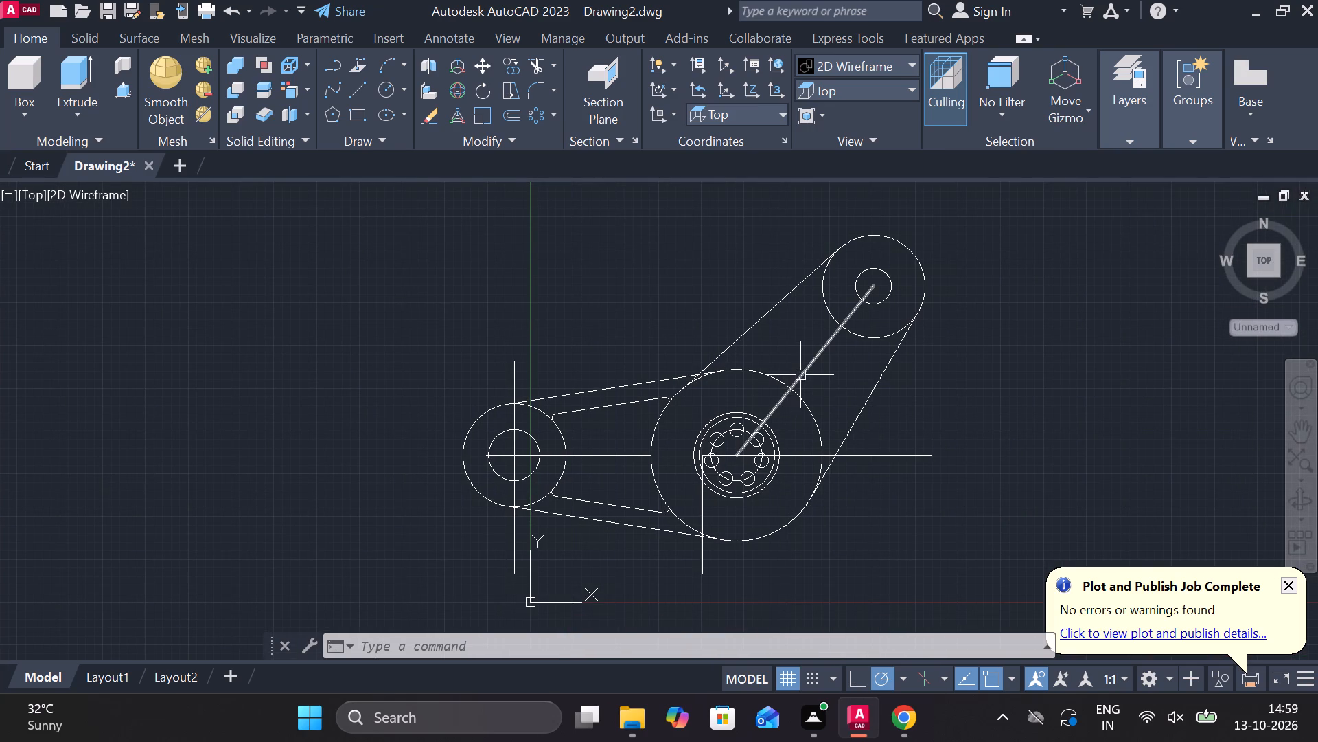
click(800, 375)
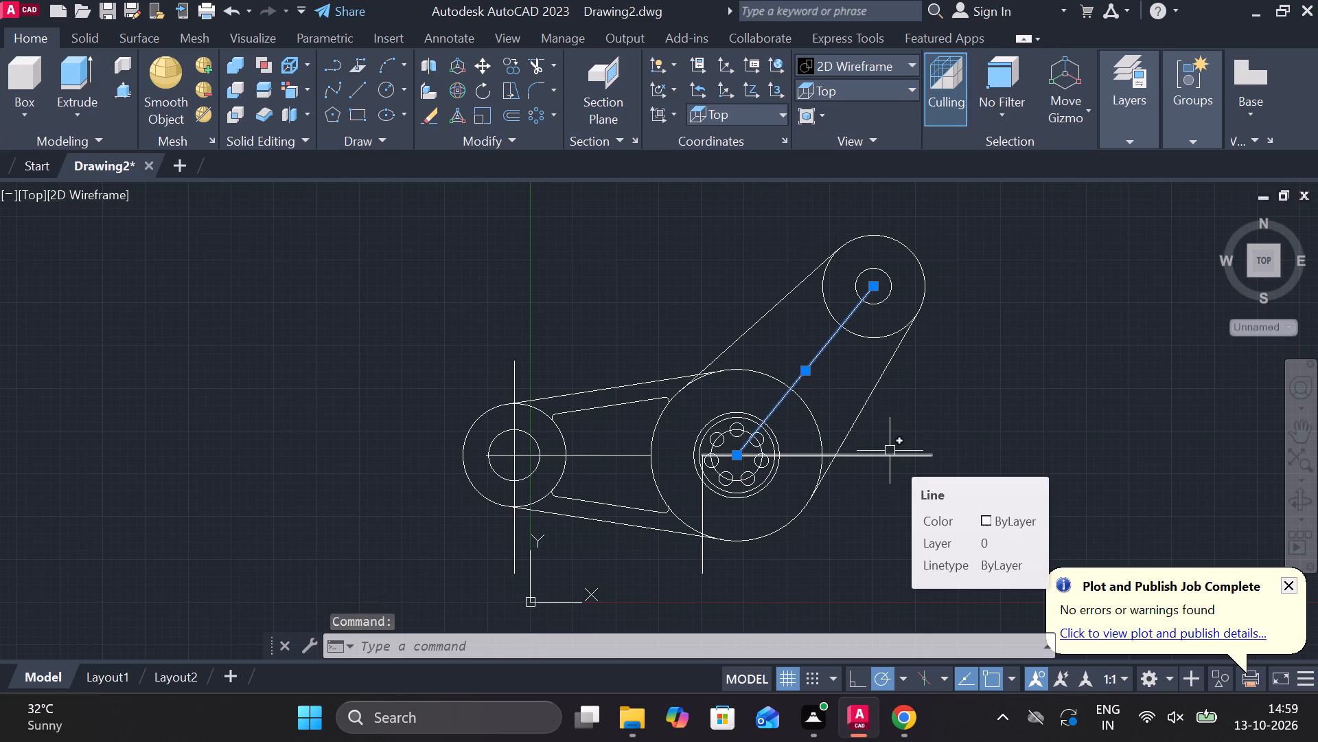
text(e)
key(space)
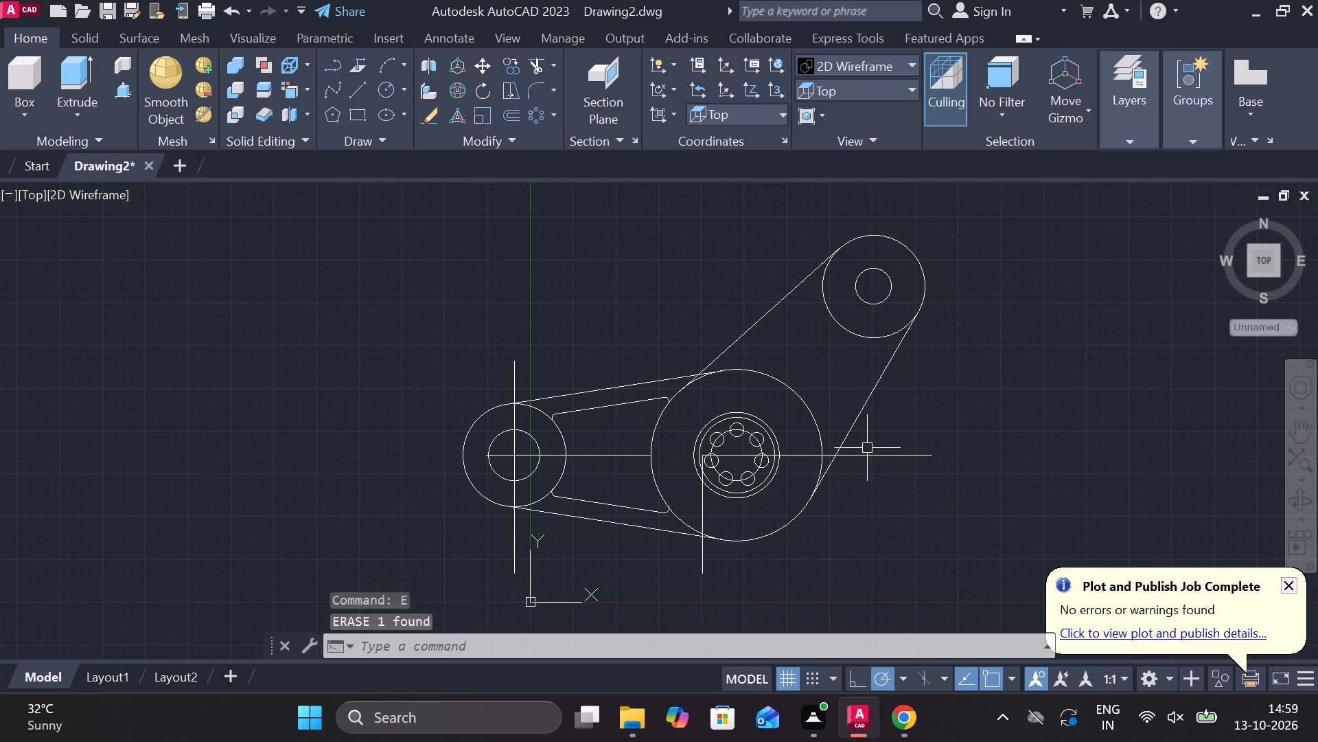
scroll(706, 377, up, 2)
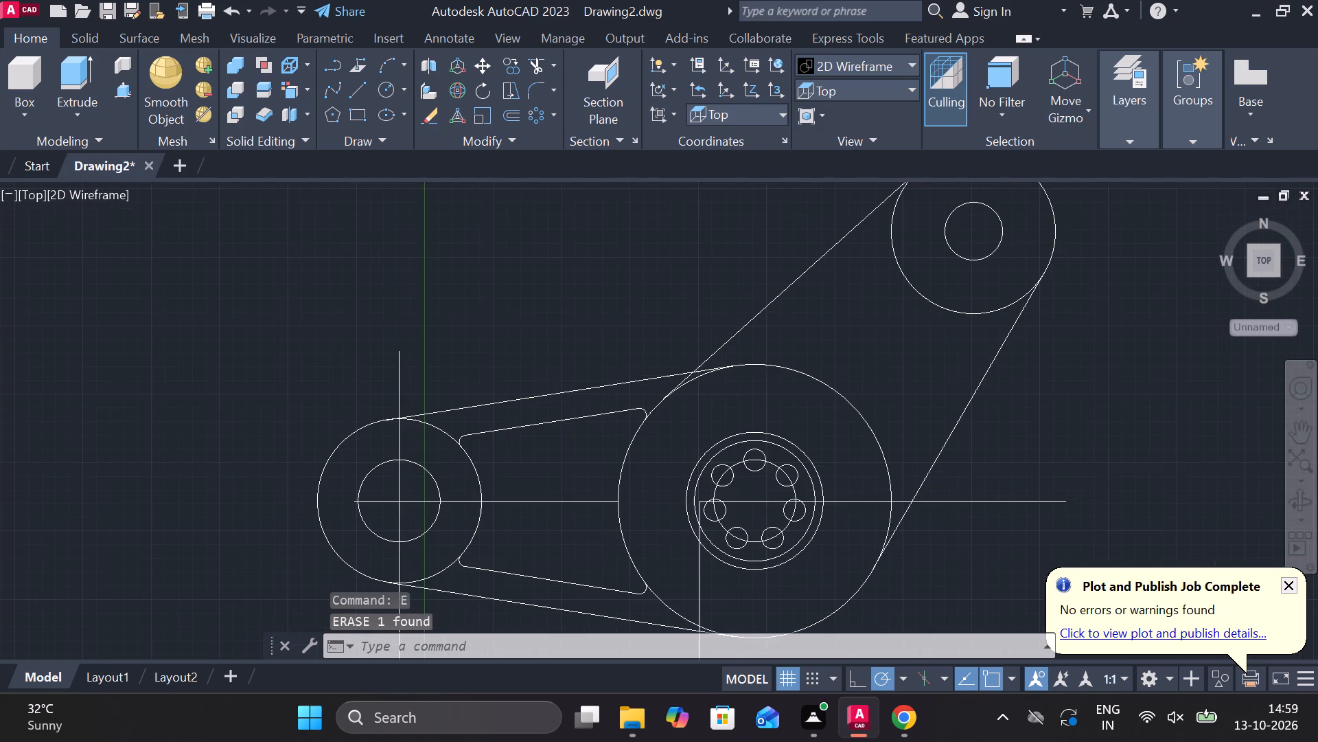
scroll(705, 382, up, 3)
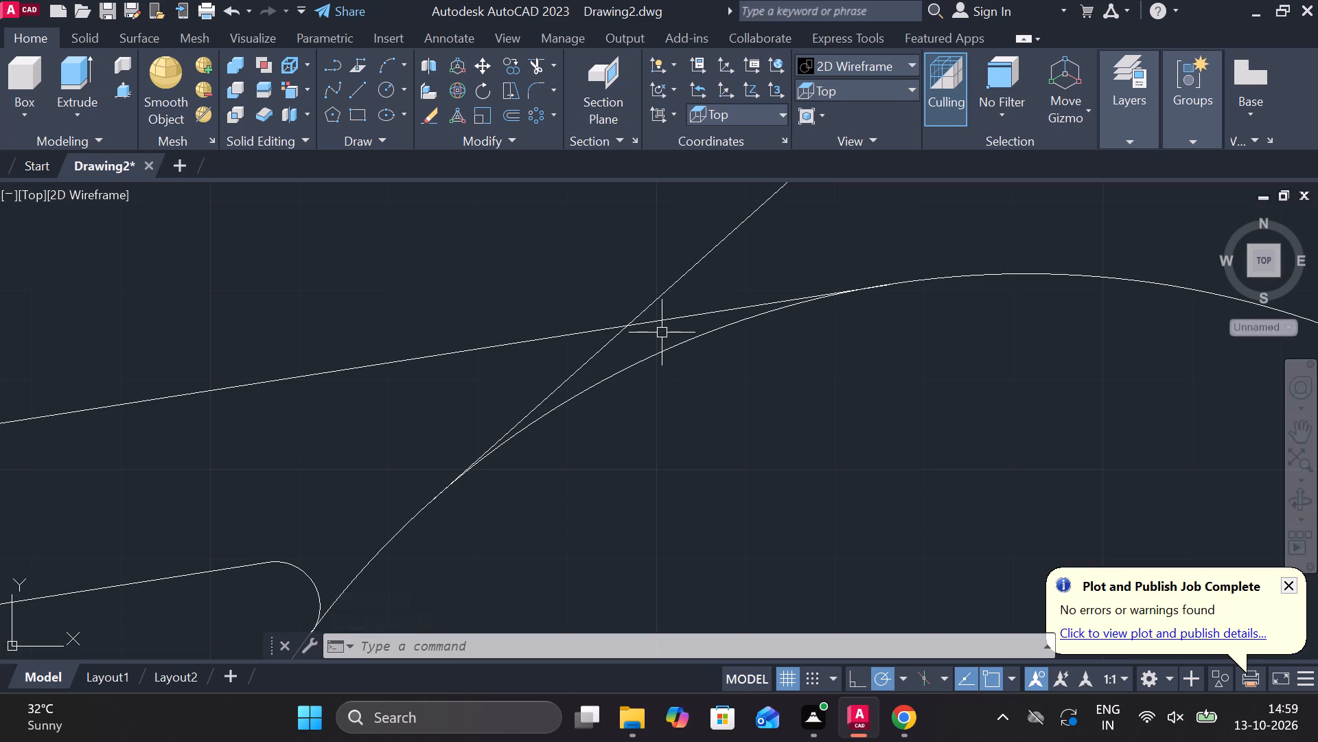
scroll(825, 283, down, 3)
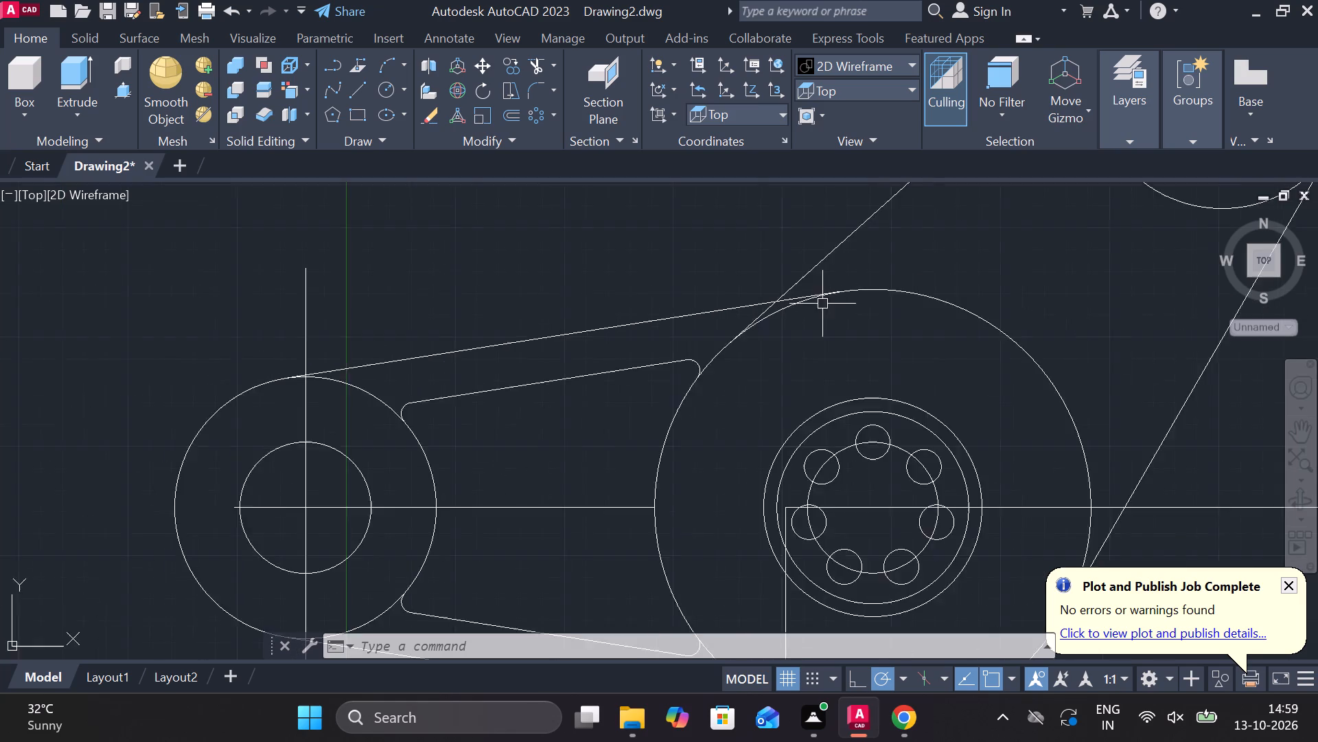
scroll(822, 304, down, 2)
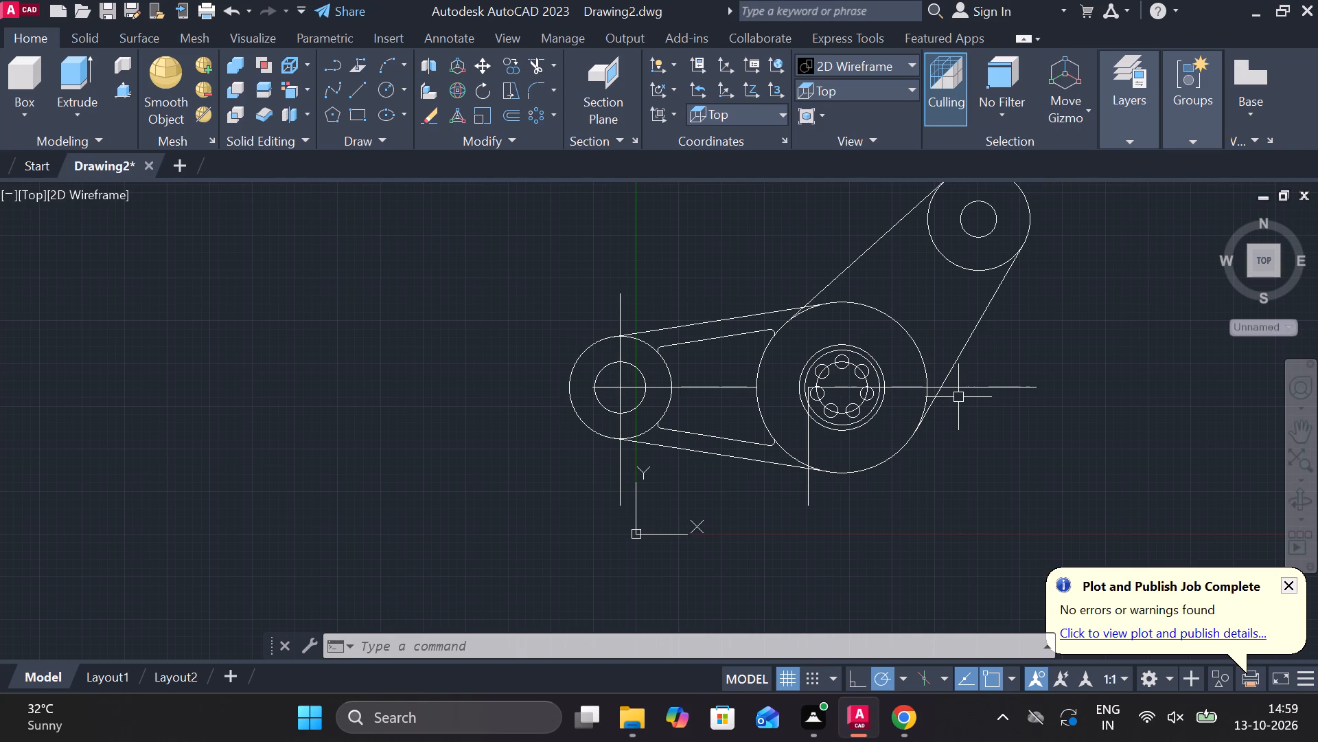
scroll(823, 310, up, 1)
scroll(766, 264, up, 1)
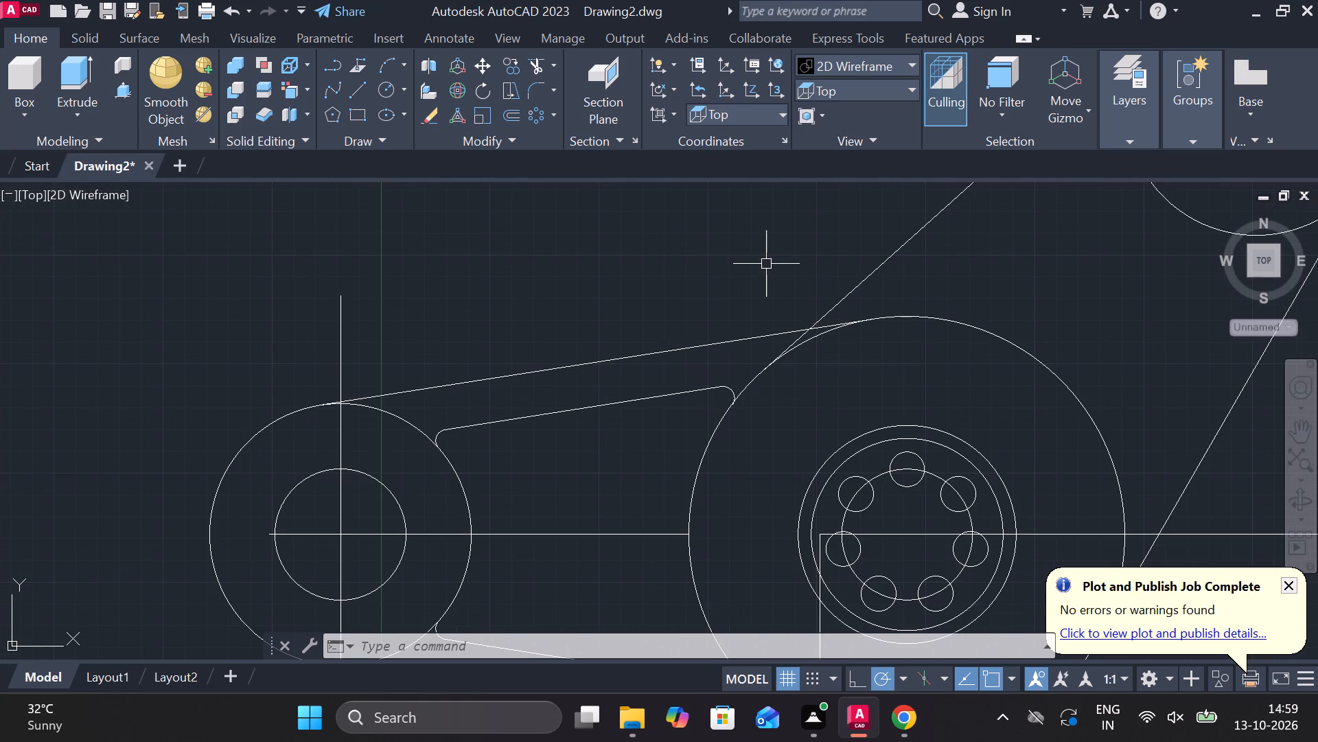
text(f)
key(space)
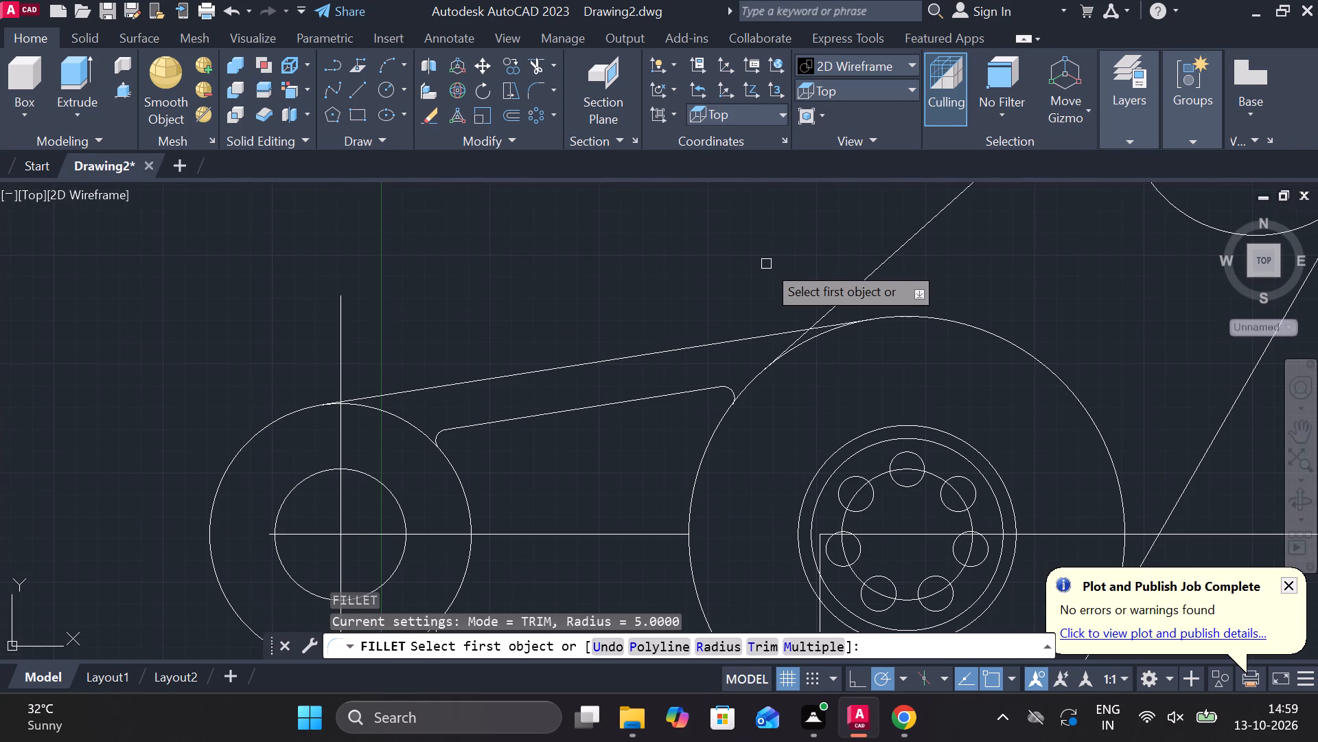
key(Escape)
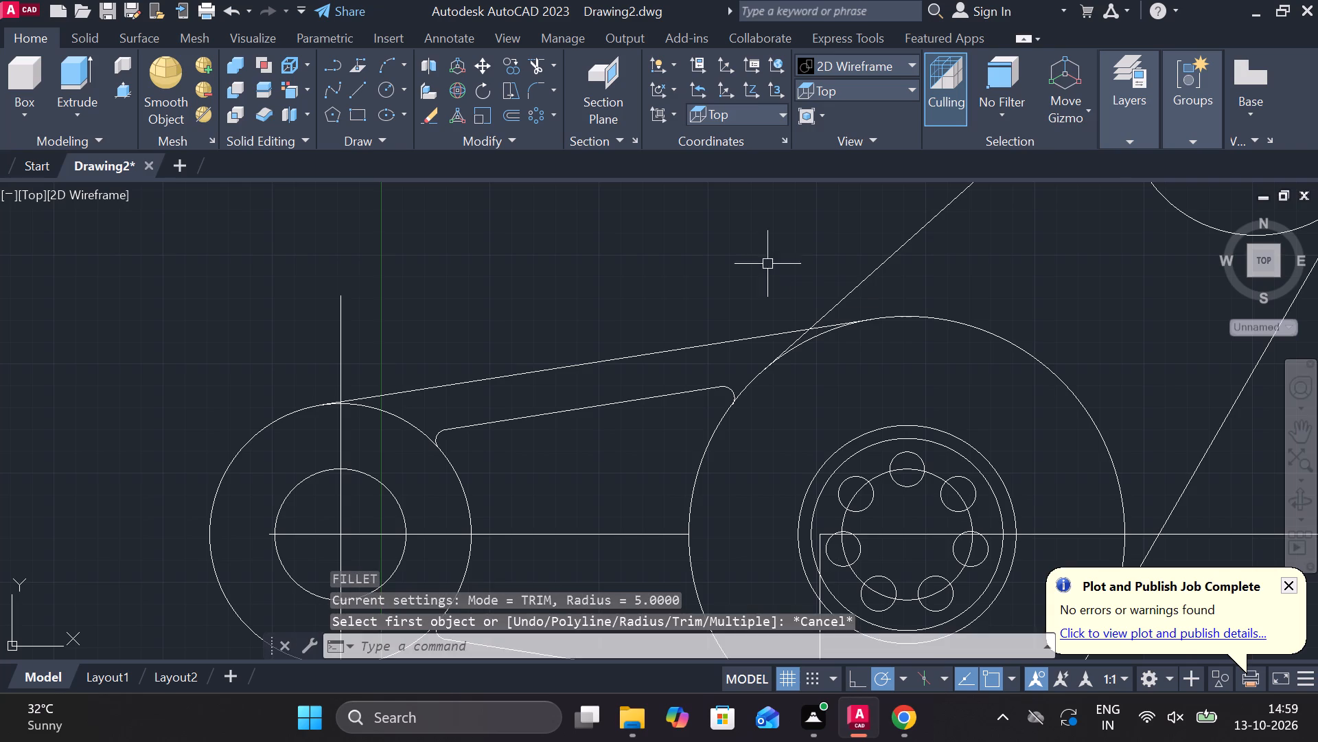
Fillet the left arm's upper tangent line to the sloping arm's upper tangent line with radius 24.
scroll(808, 295, up, 3)
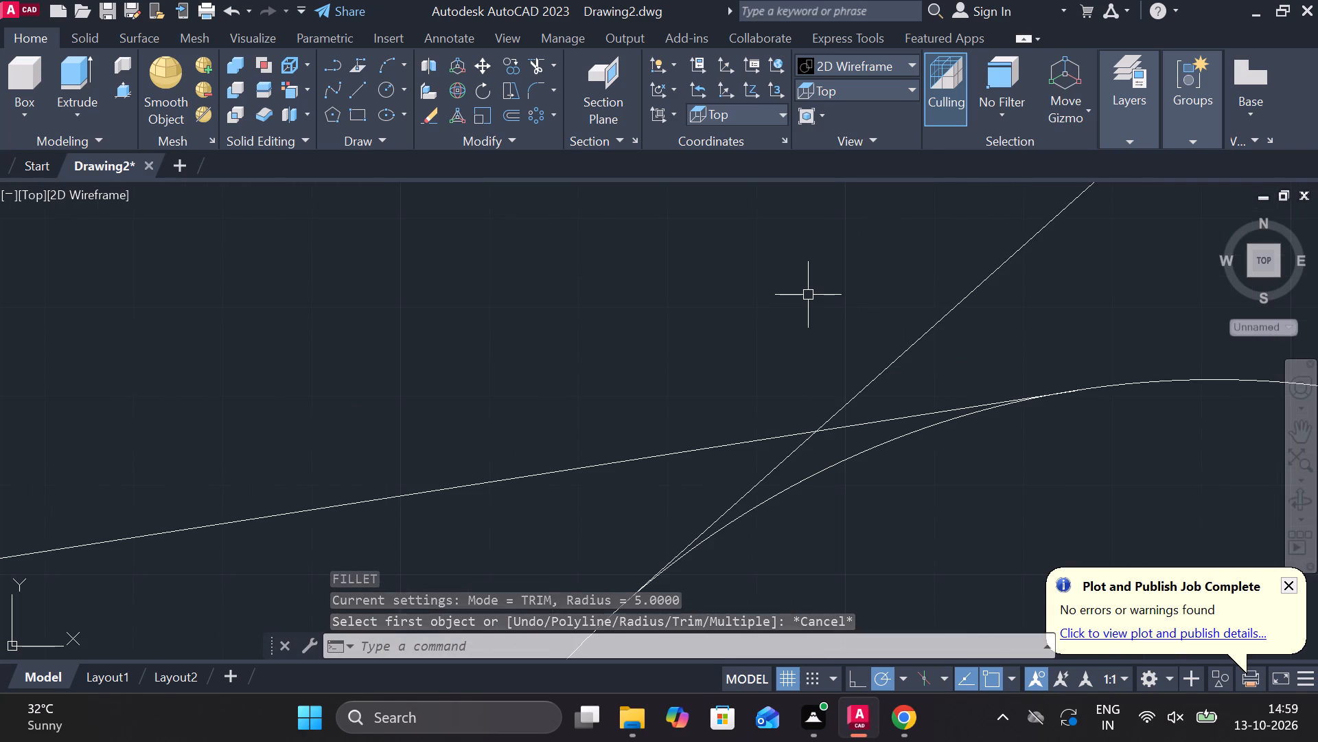
text(f r)
key(space)
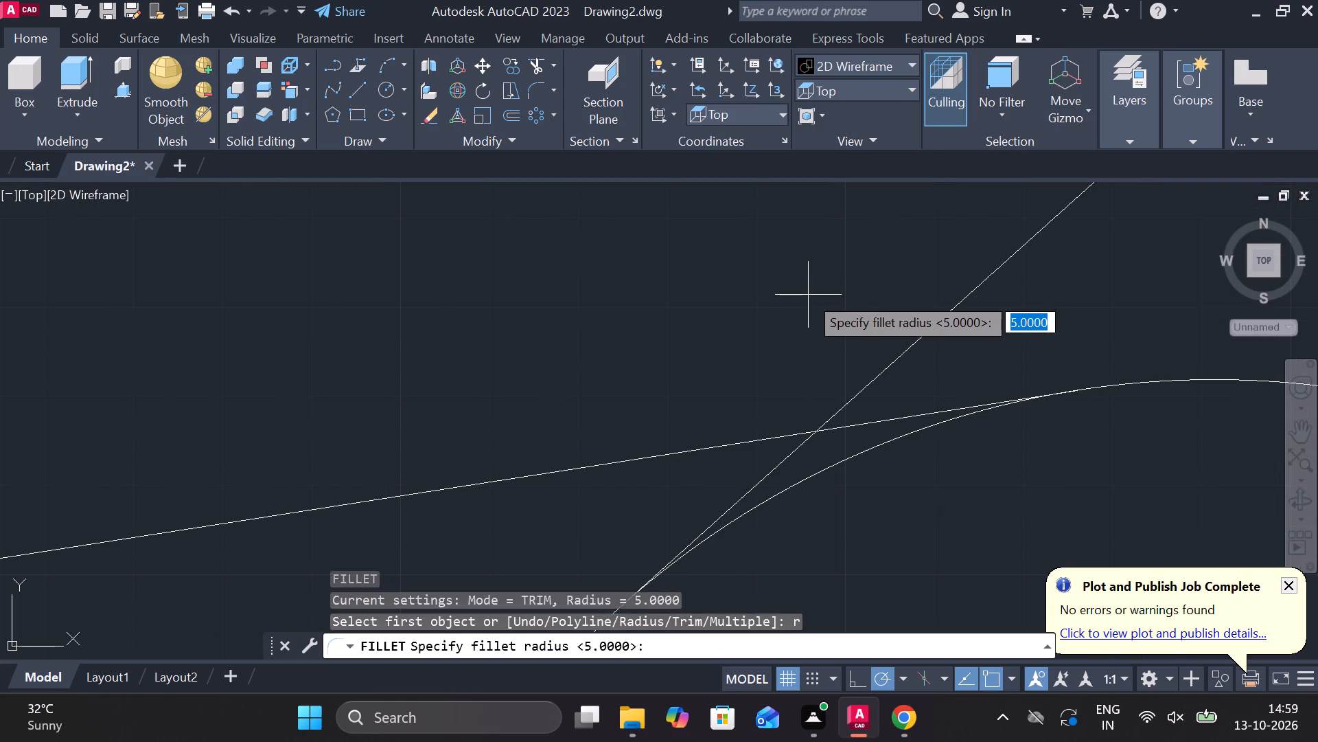
text(24)
key(space)
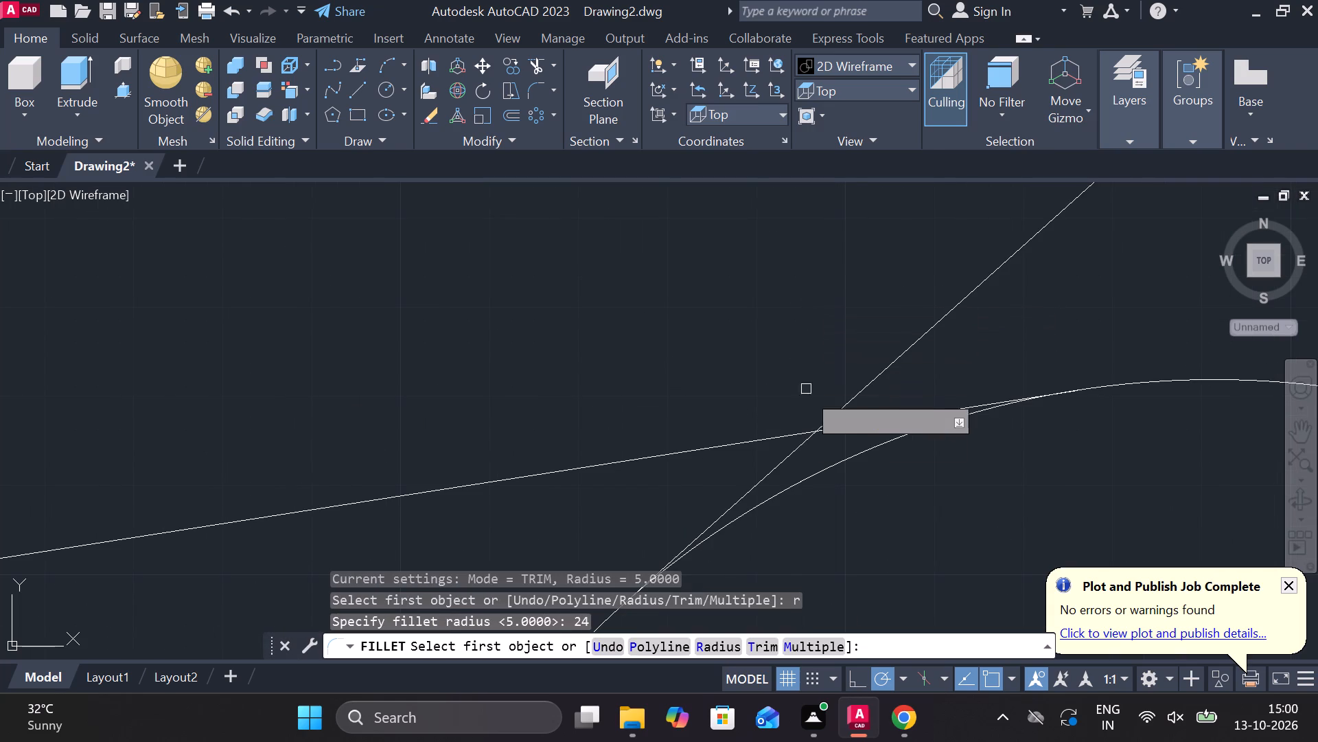
click(796, 429)
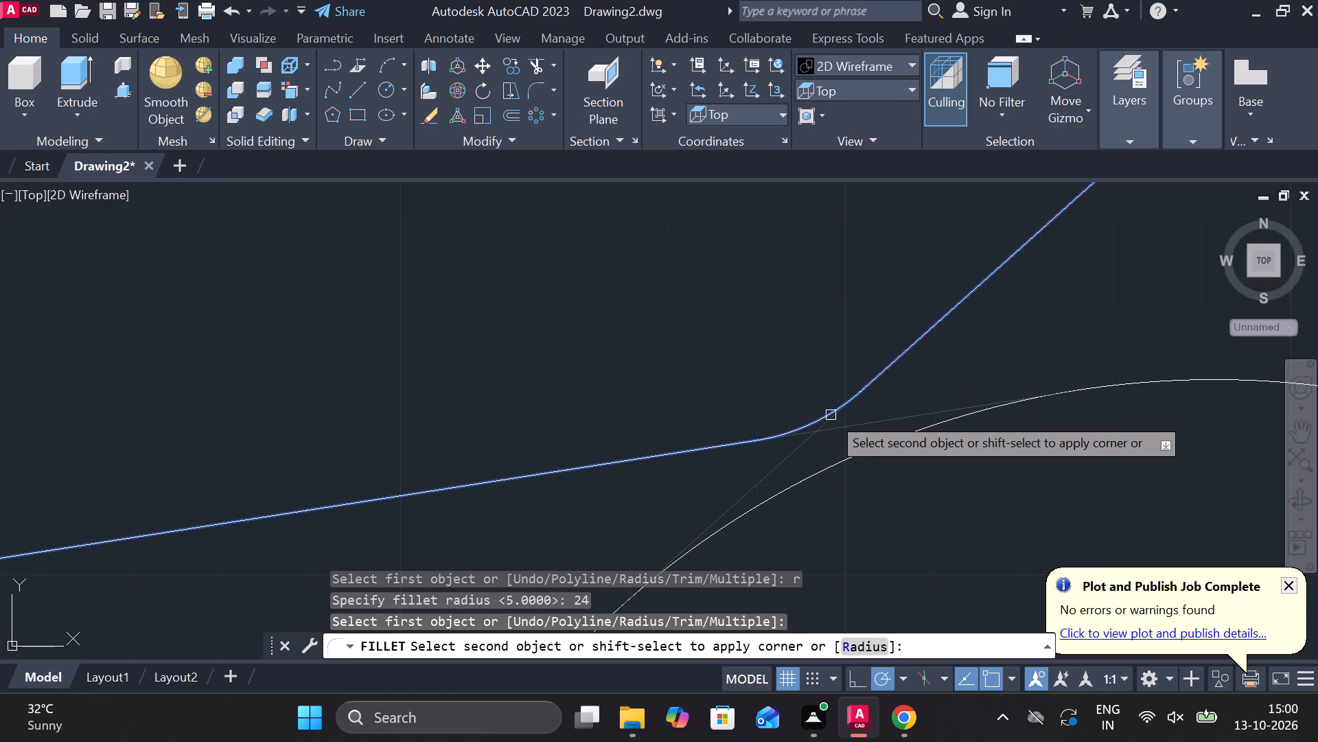
click(831, 415)
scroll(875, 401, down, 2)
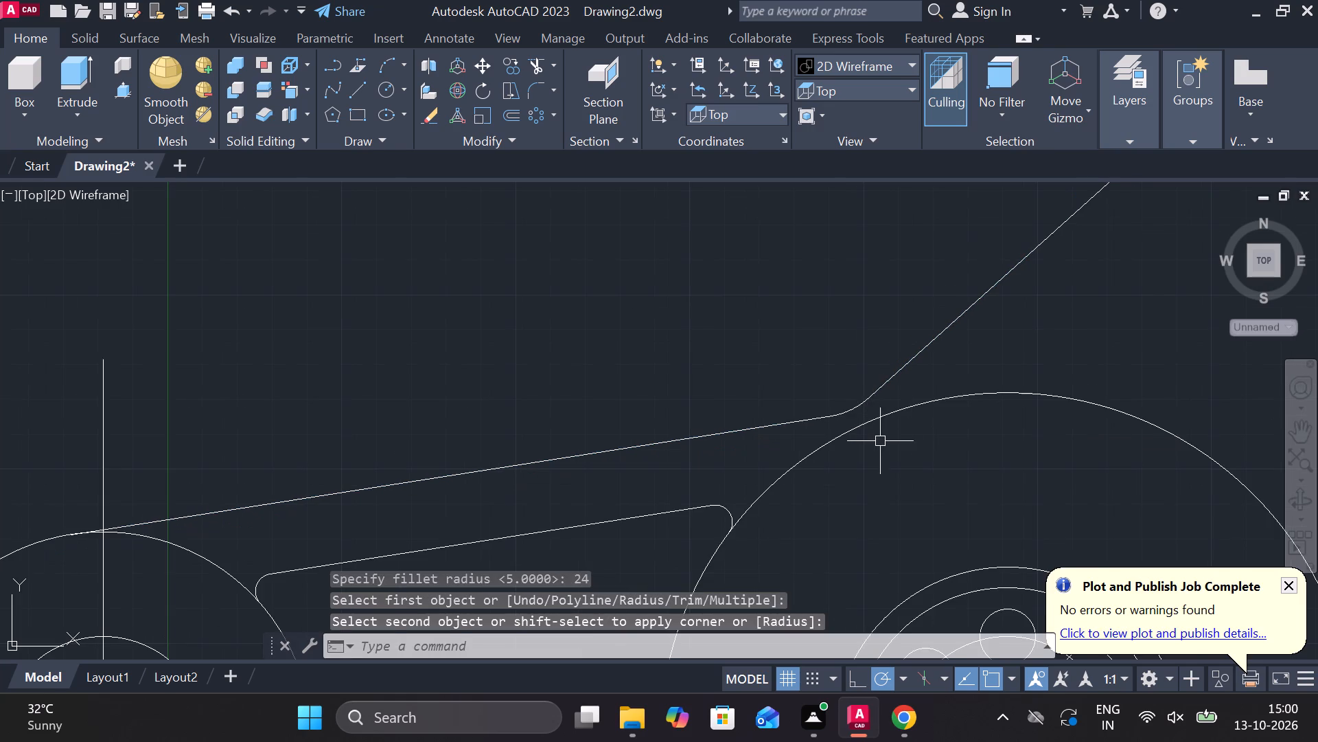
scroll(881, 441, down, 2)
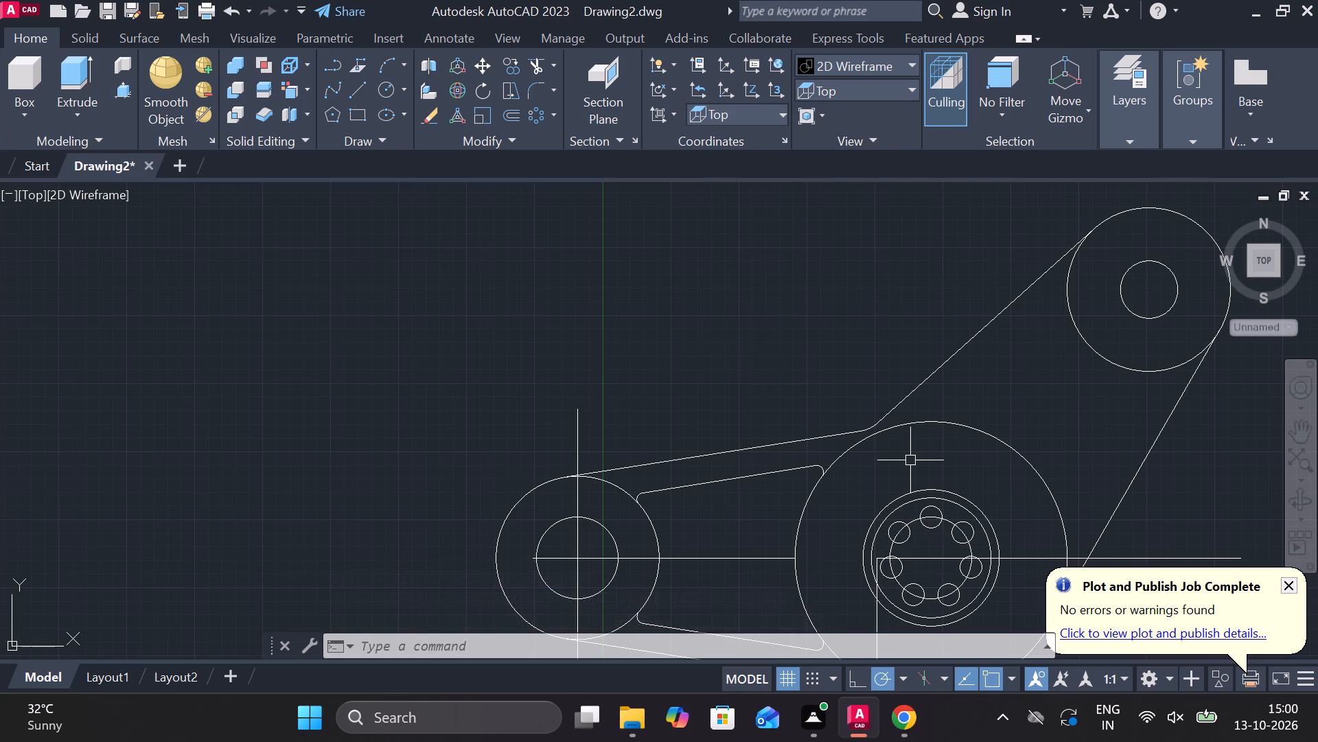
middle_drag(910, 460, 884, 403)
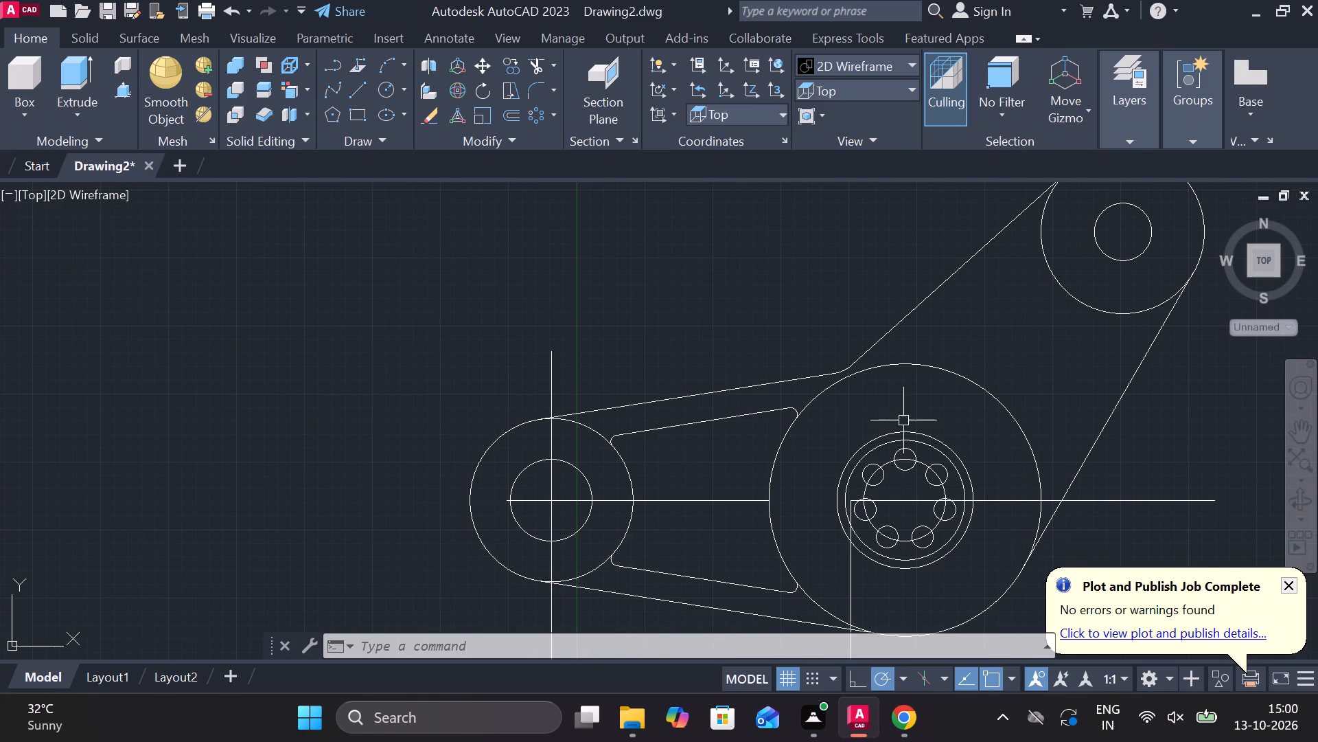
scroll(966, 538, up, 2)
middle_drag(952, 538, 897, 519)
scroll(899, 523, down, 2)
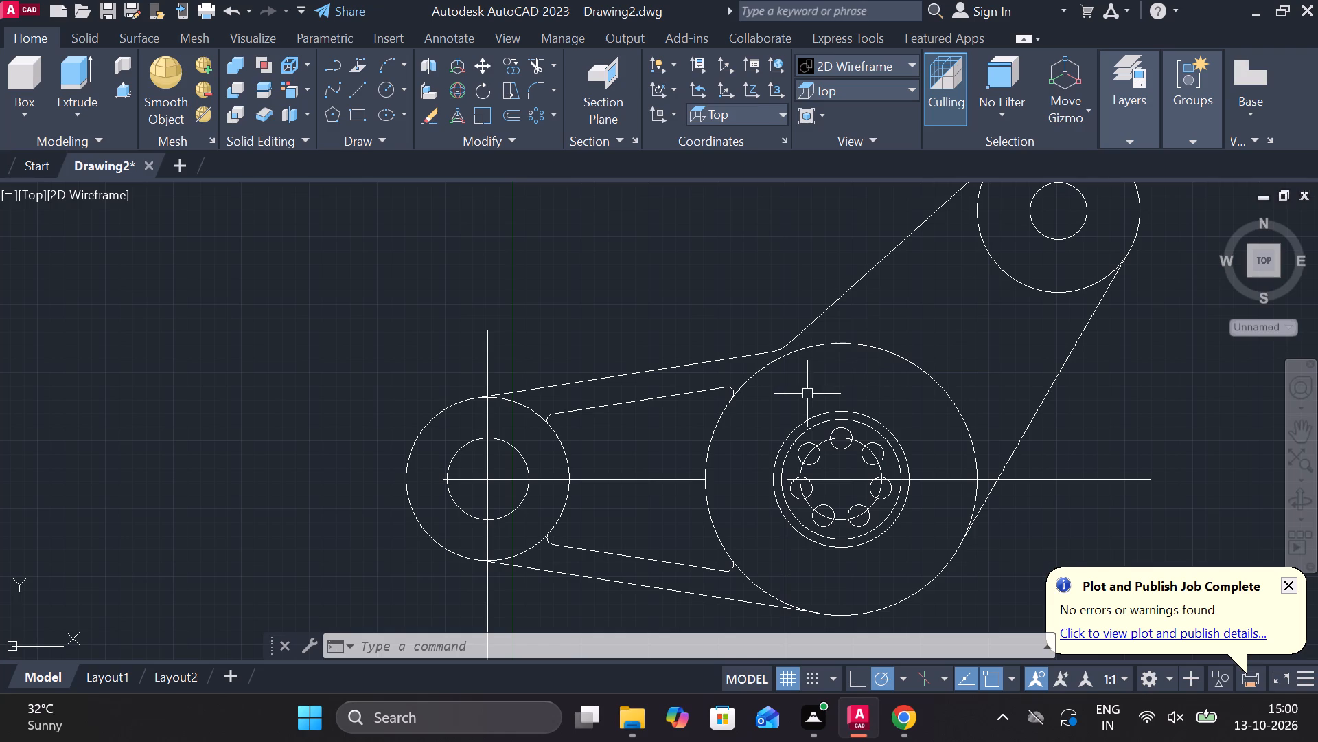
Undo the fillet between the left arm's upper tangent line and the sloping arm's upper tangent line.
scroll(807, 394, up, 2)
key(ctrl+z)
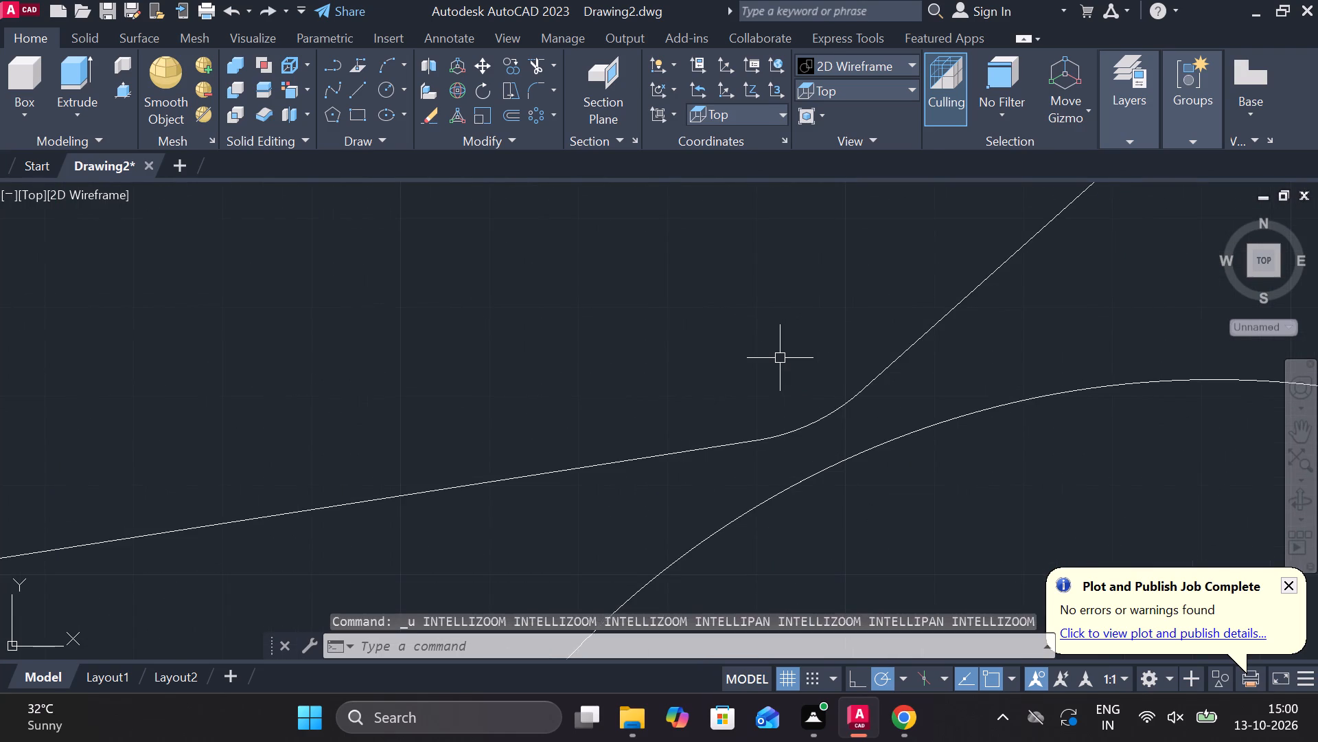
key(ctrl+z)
Fillet the left arm's upper tangent line to the sloping arm's upper tangent line with radius 24.
scroll(857, 451, up, 1)
text(f r)
key(space)
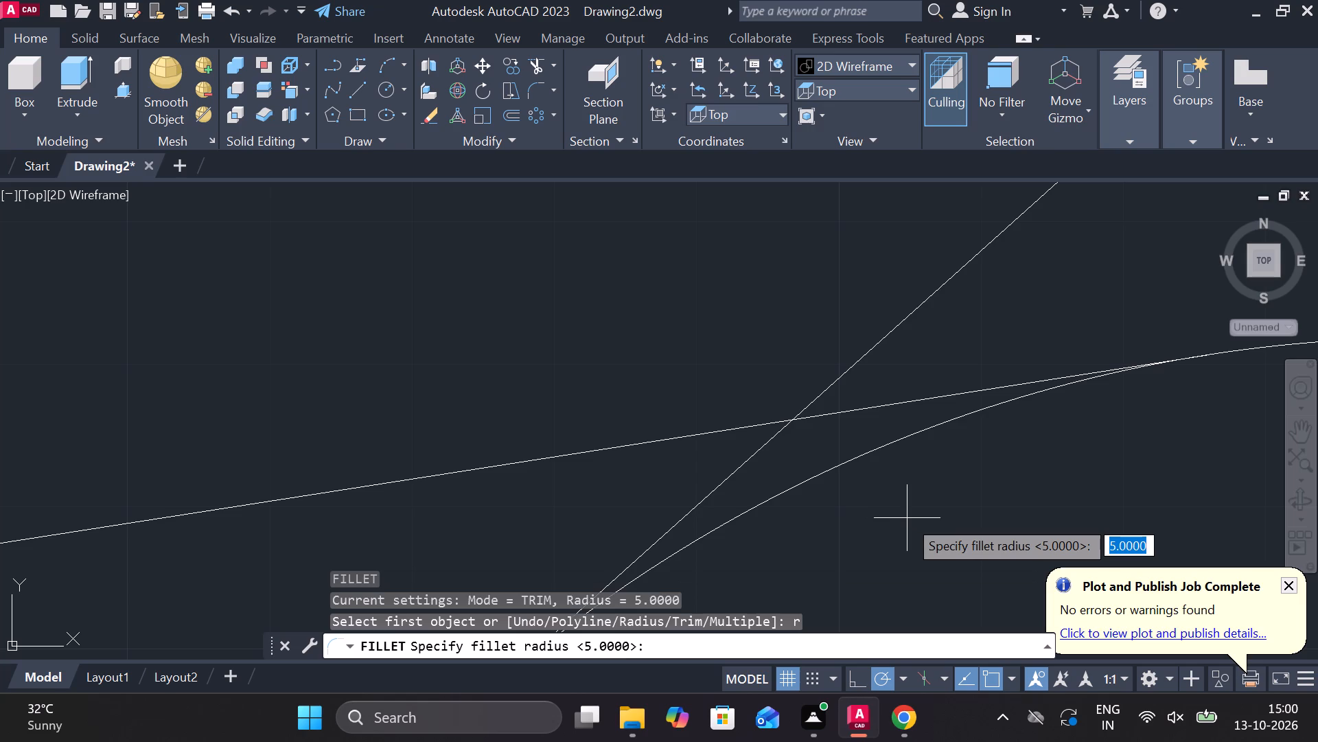
text(24)
key(space)
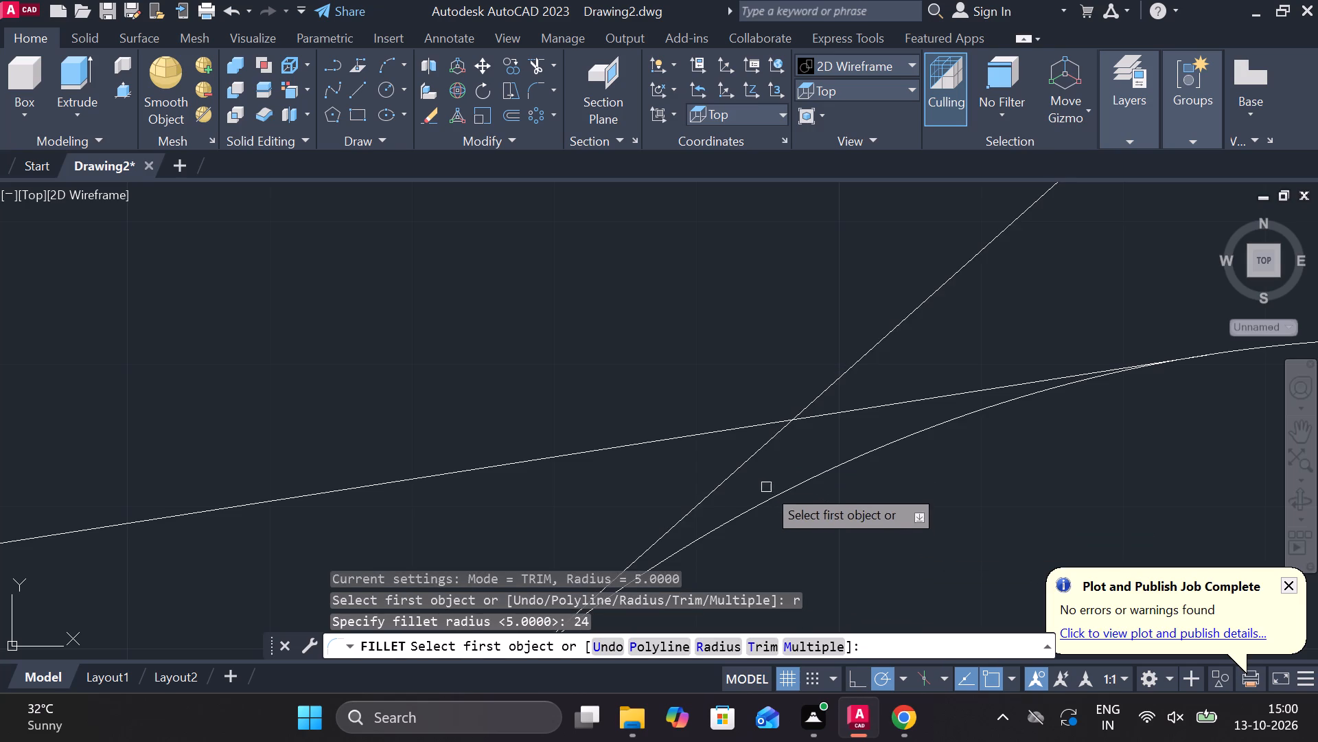
click(740, 473)
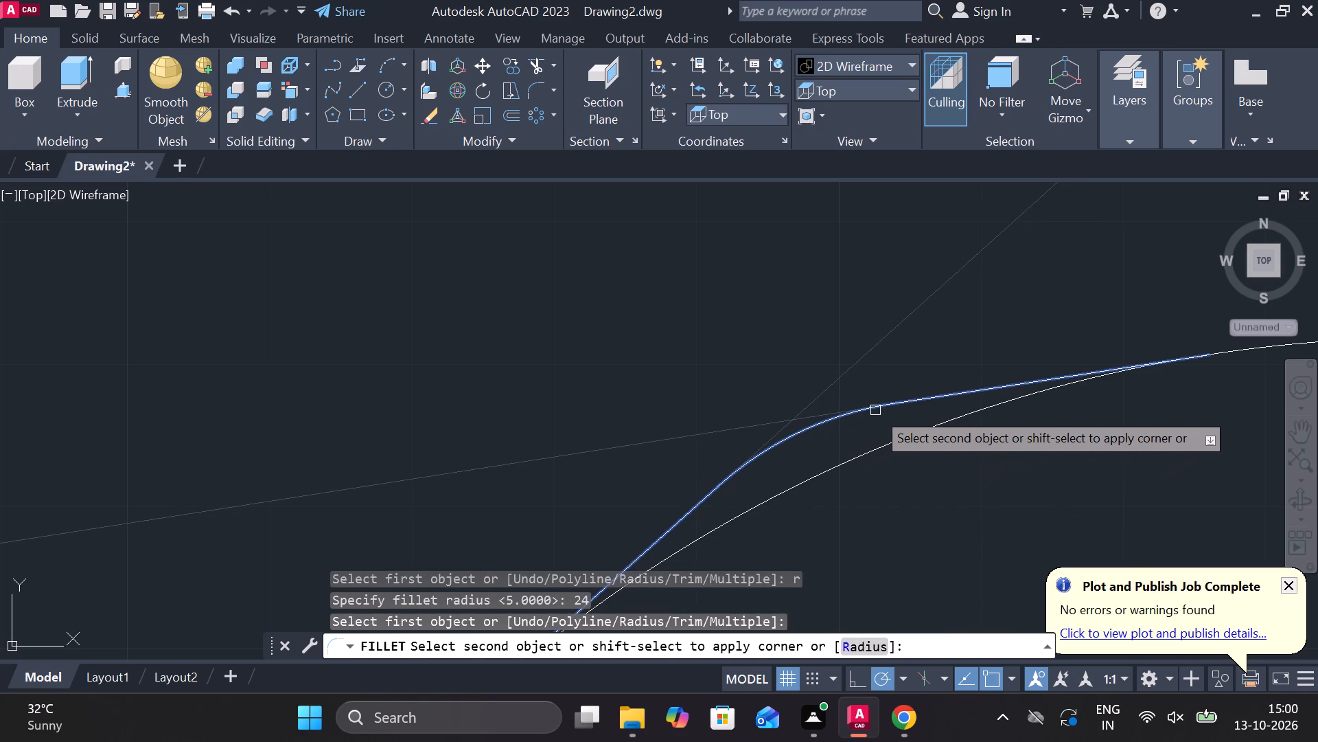
scroll(875, 410, down, 3)
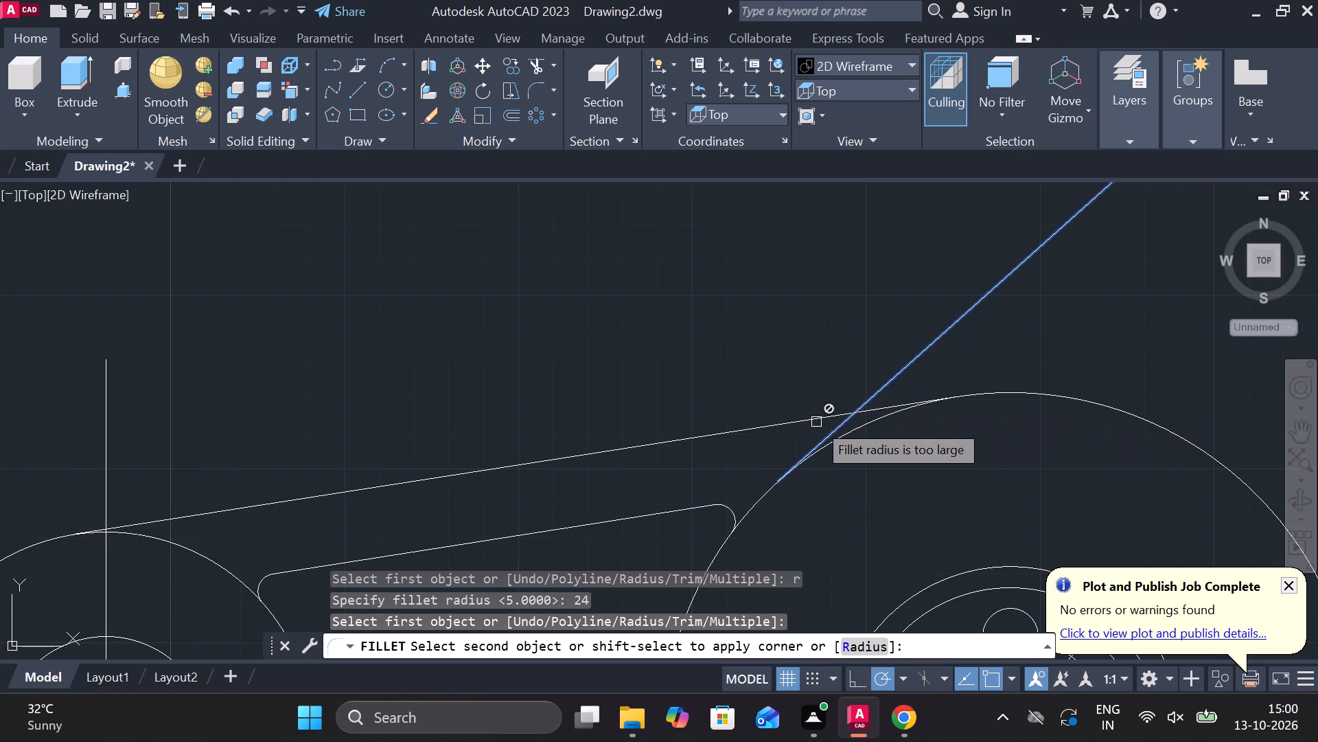
scroll(829, 402, up, 2)
key(Escape)
text(f r)
key(space)
key(space)
click(840, 432)
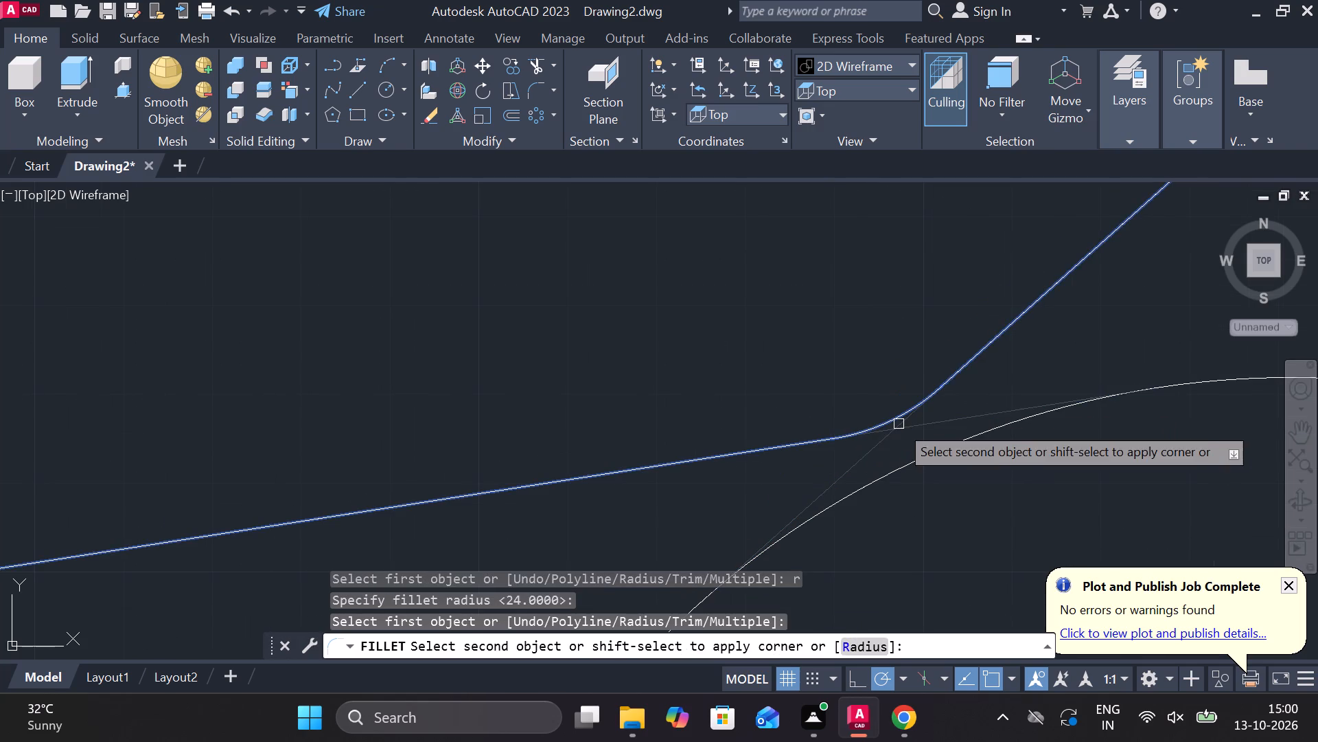
click(899, 424)
scroll(947, 402, down, 5)
middle_drag(969, 413, 796, 387)
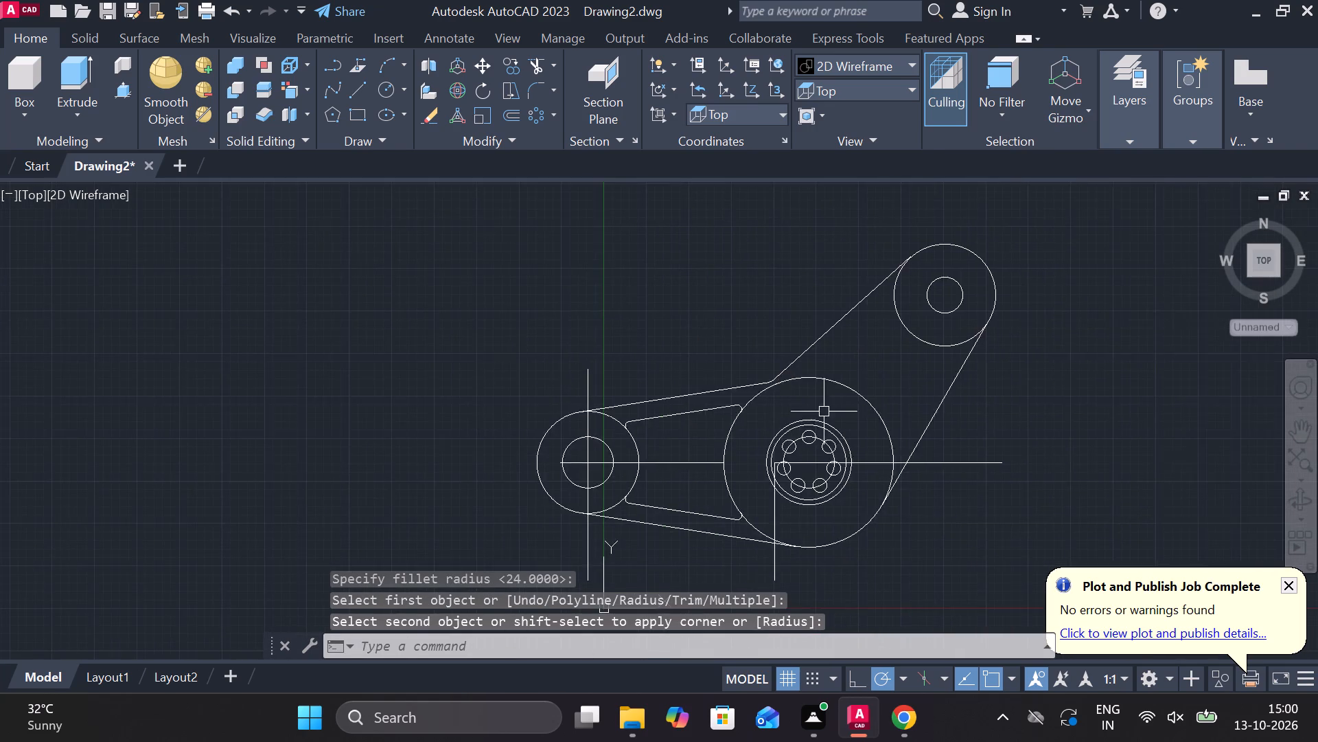
Offset the sloping arm's lower tangent line inward by 20.
scroll(831, 417, up, 1)
middle_drag(909, 478, 840, 470)
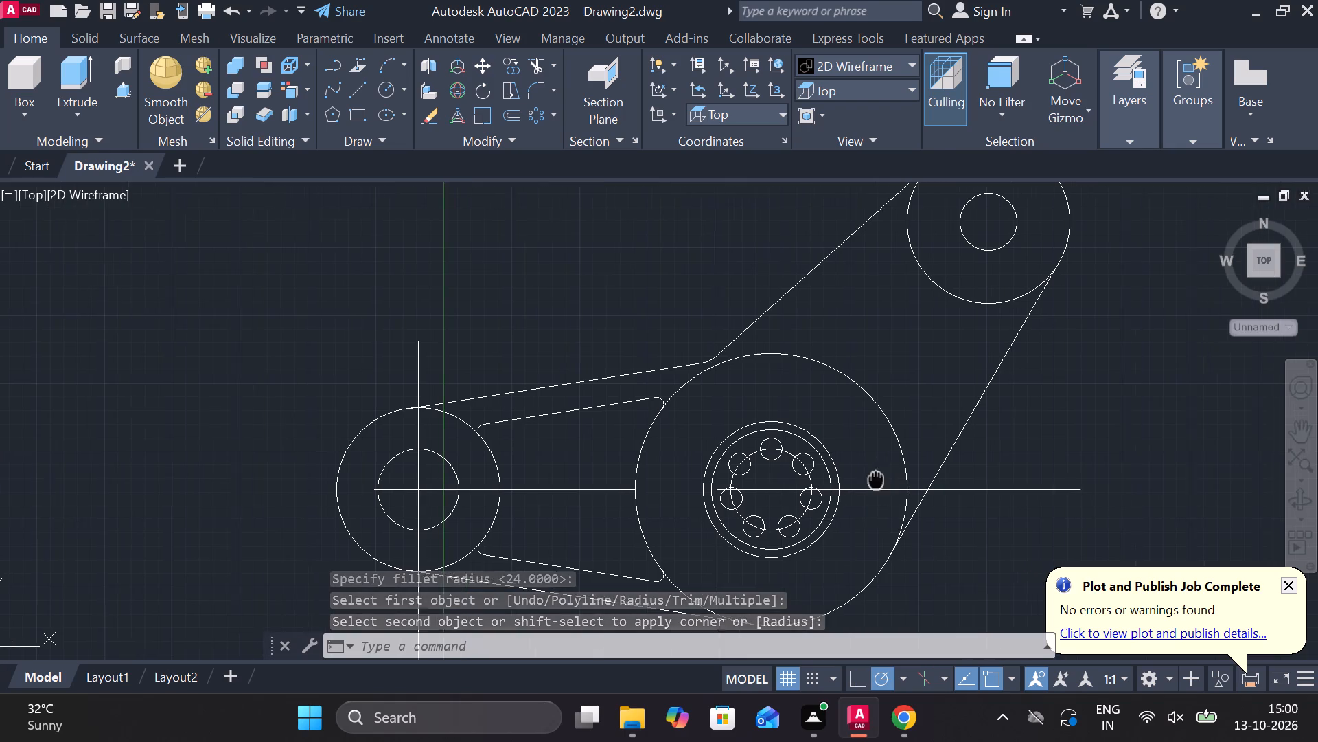
middle_drag(840, 470, 835, 456)
middle_drag(846, 370, 807, 468)
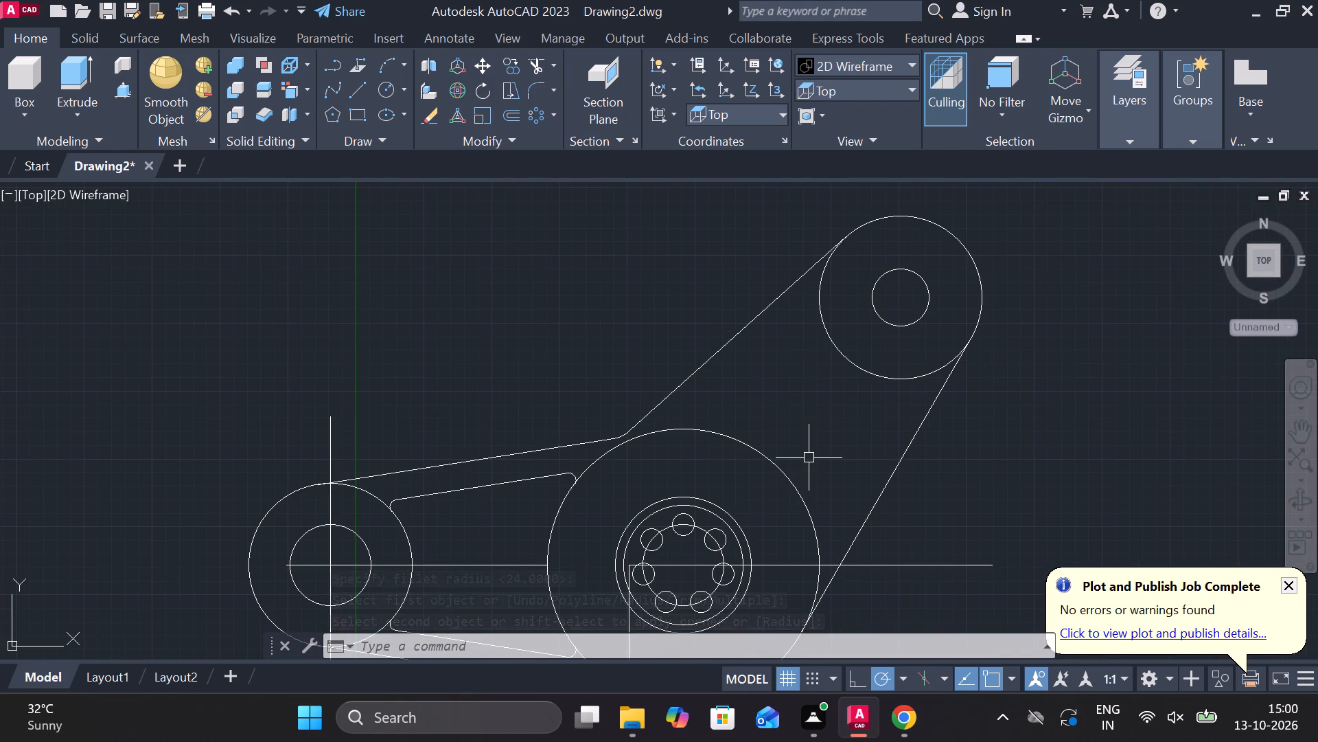
key(o)
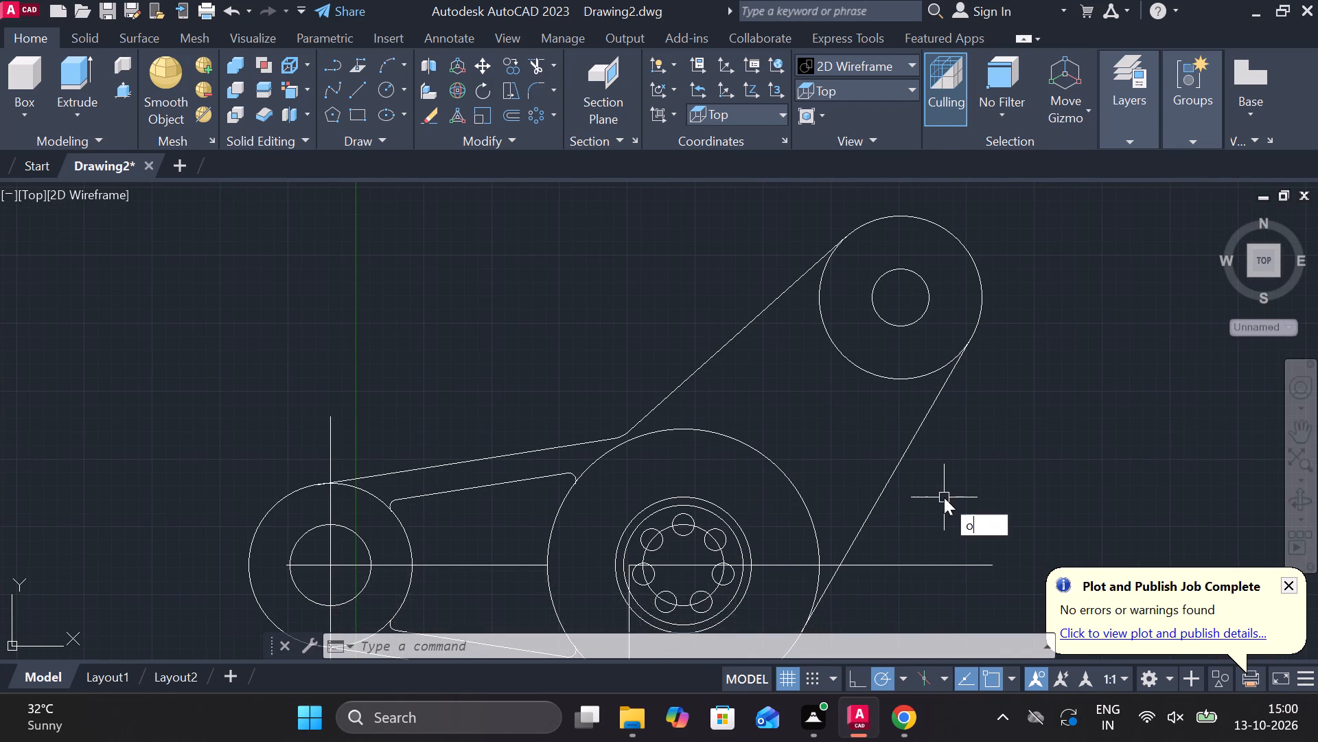
key(Return)
key(Return)
click(880, 481)
click(889, 481)
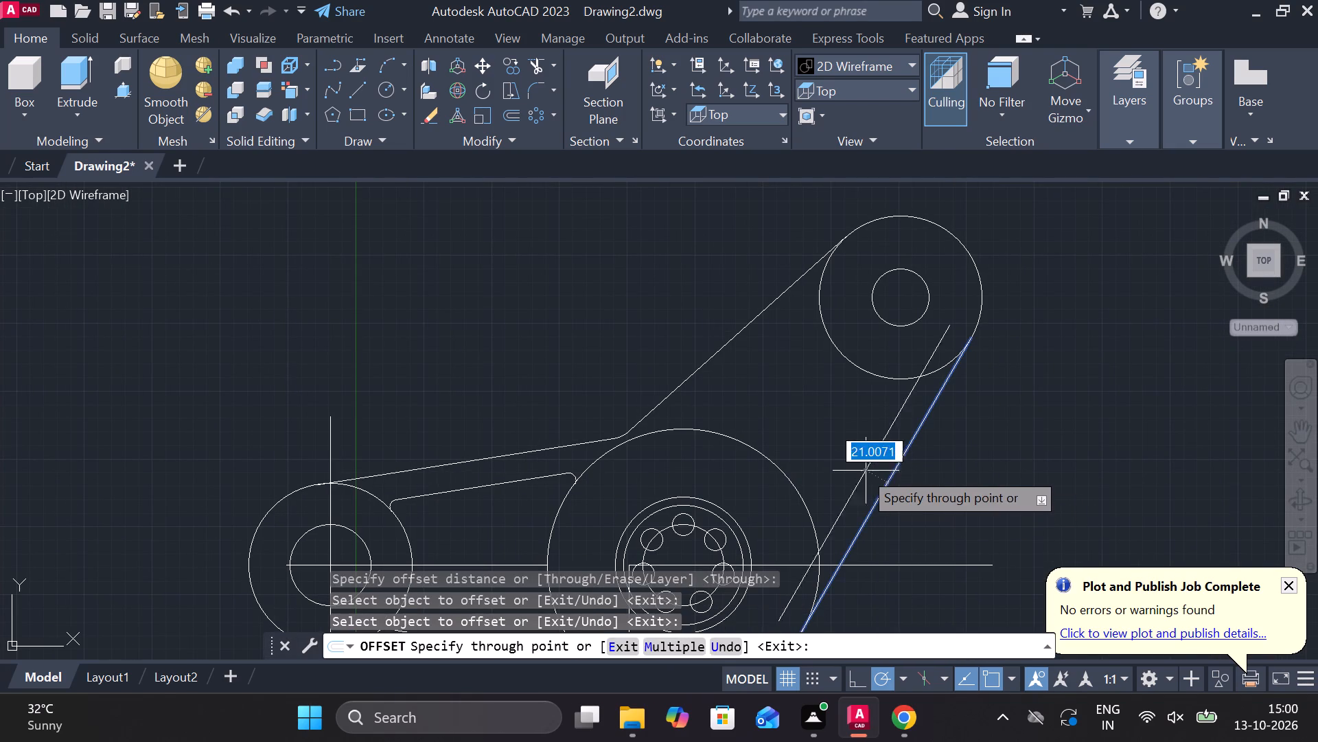
key(3)
key(BackSpace)
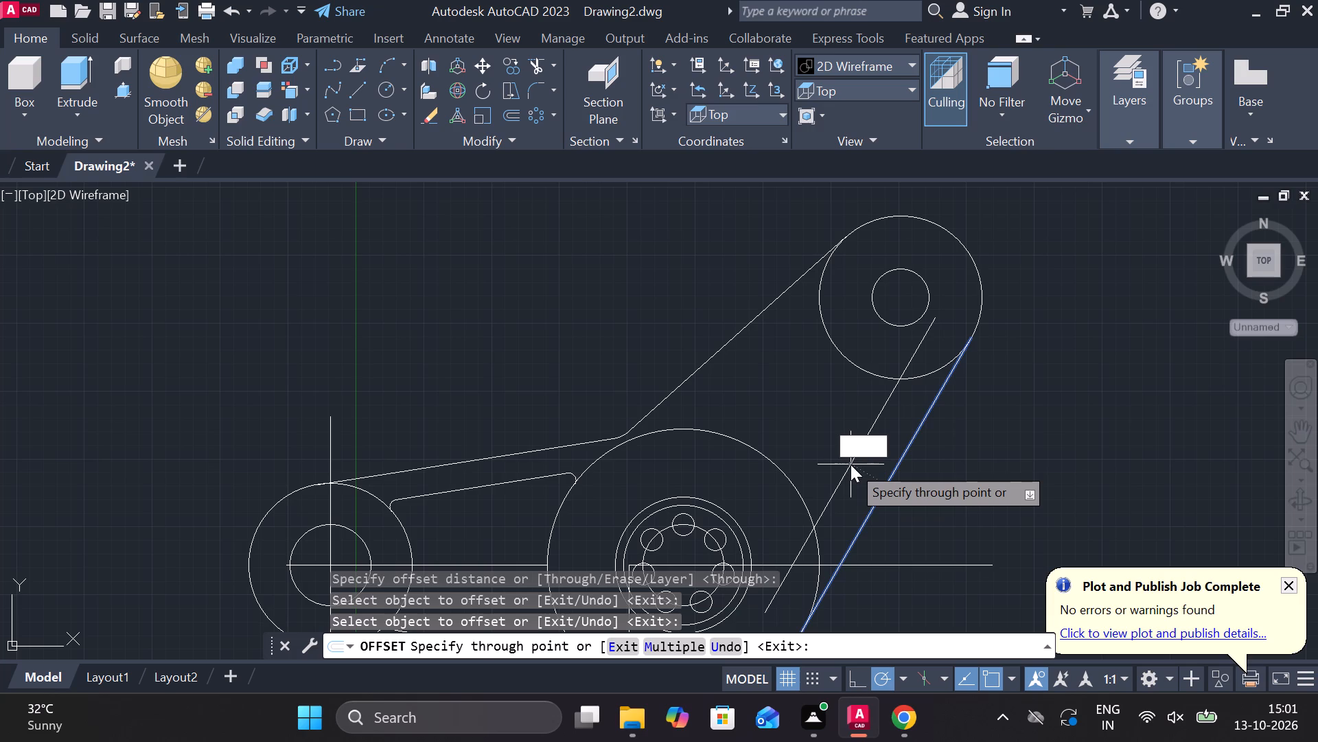
text(20)
key(Return)
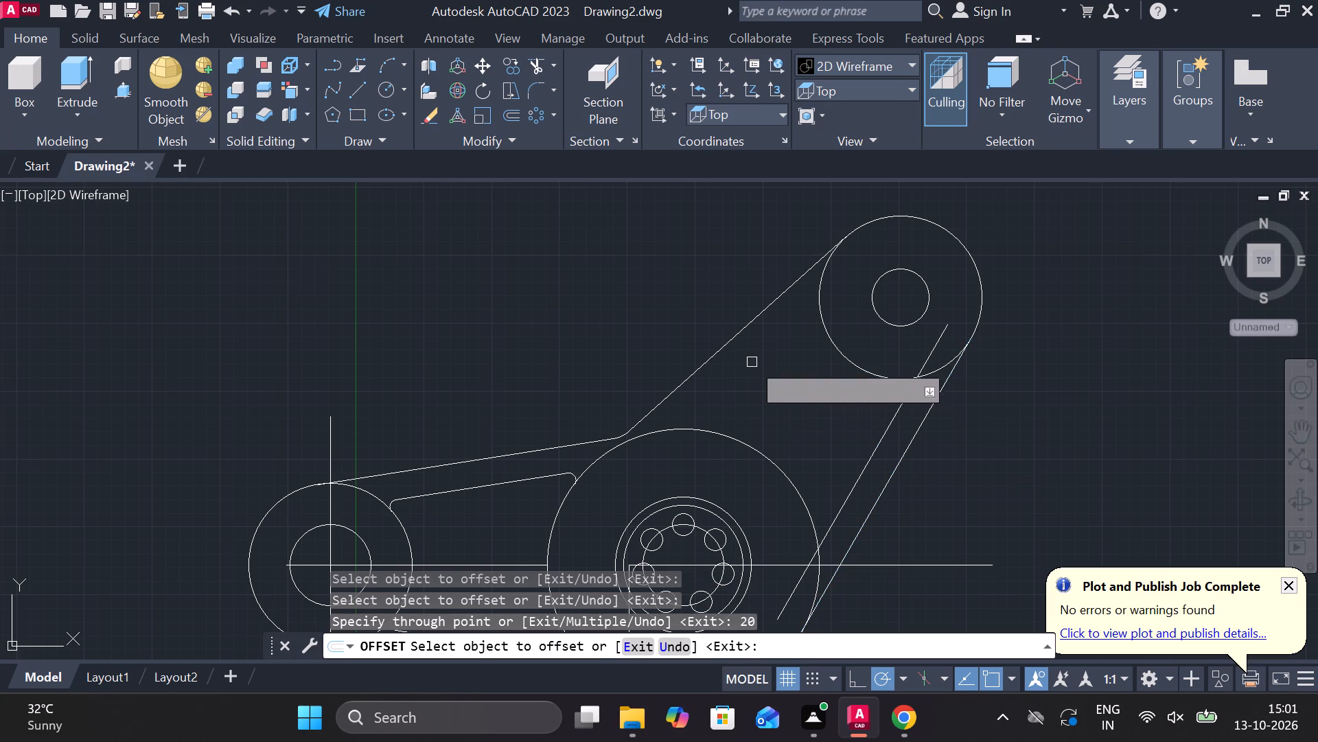
Offset the sloping arm's upper tangent line inward by 20.
click(719, 350)
text(20)
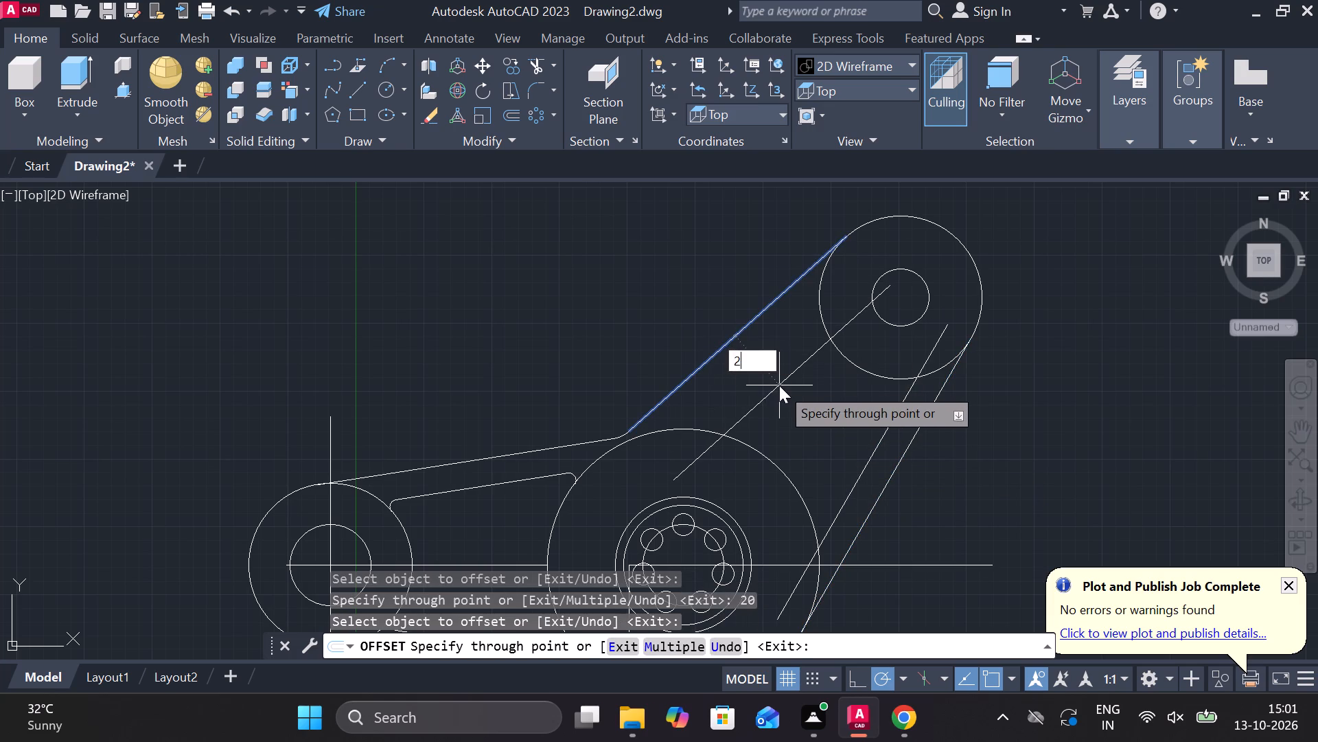
key(Return)
key(Escape)
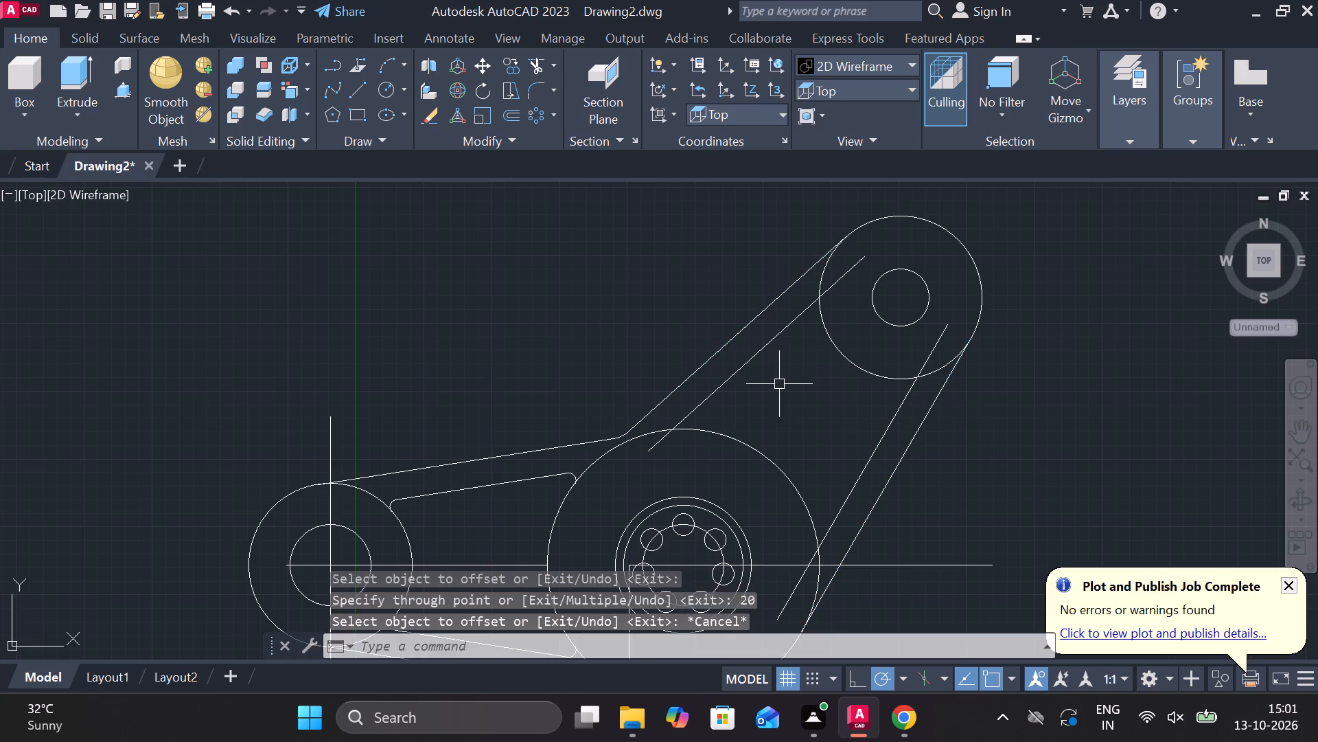
Fillet the sloping arm's upper inner line to the large central circle and to the 120 diameter circle with radius 10.
text(f r)
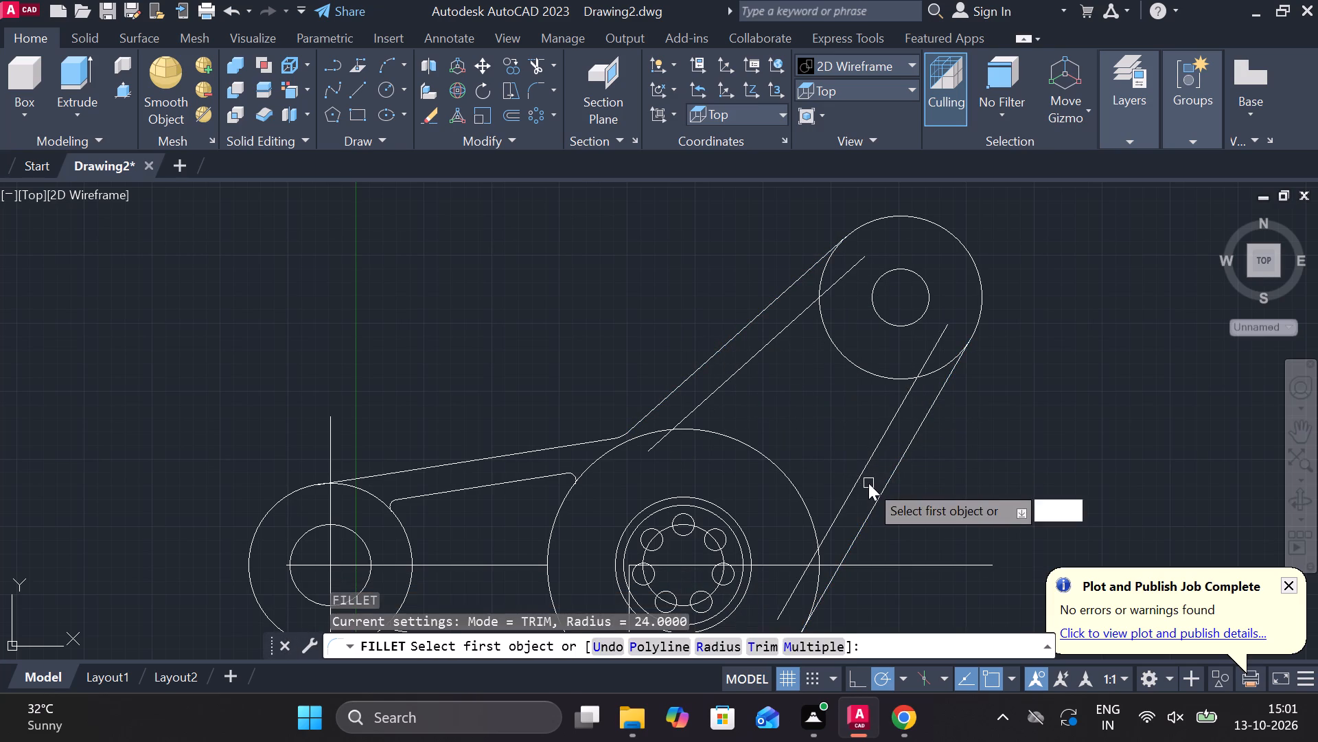
key(space)
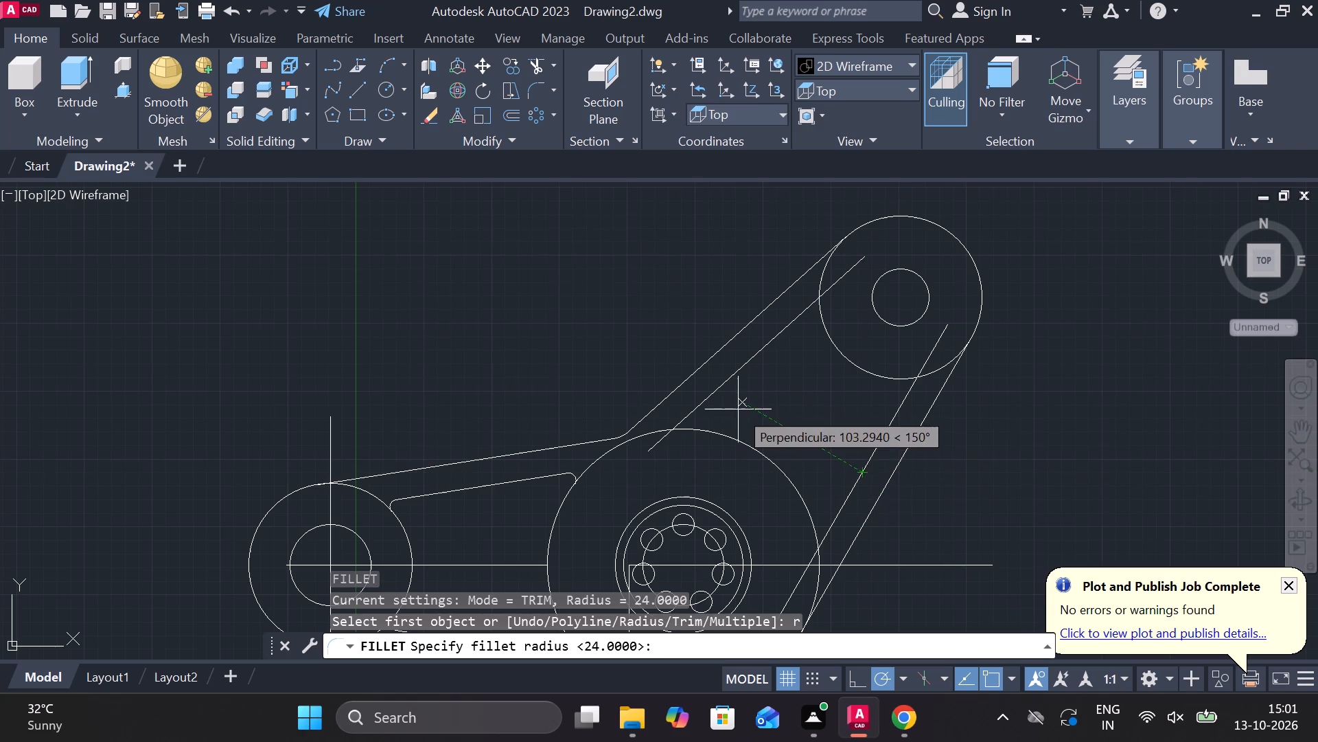
key(1)
key(0)
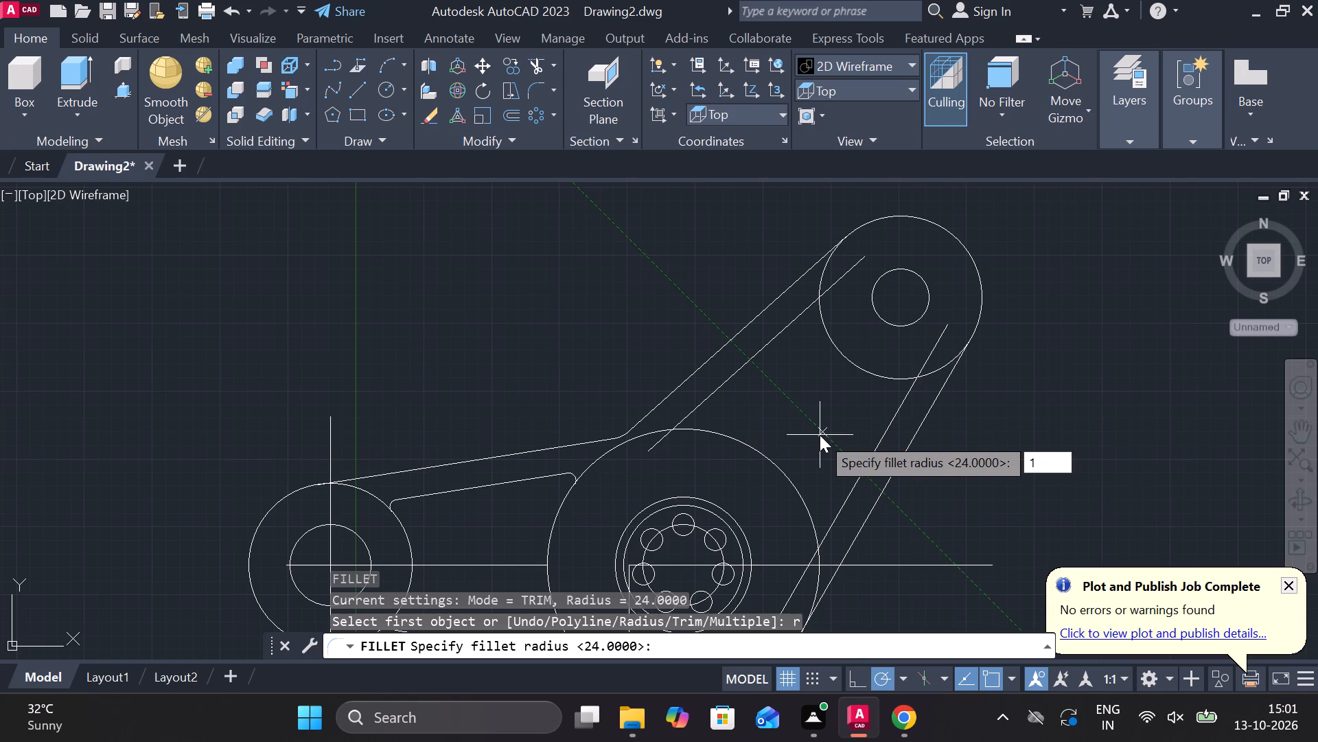
key(Return)
click(701, 412)
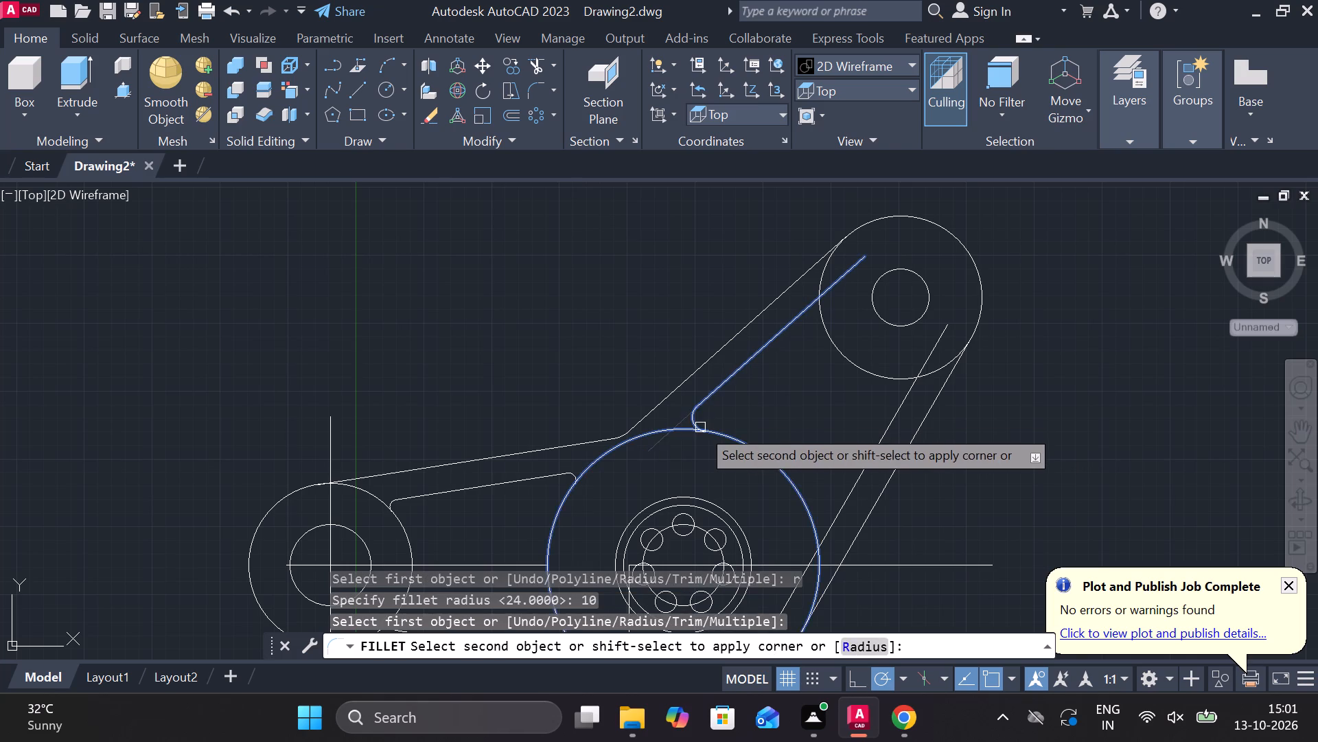
click(700, 427)
key(space)
click(824, 321)
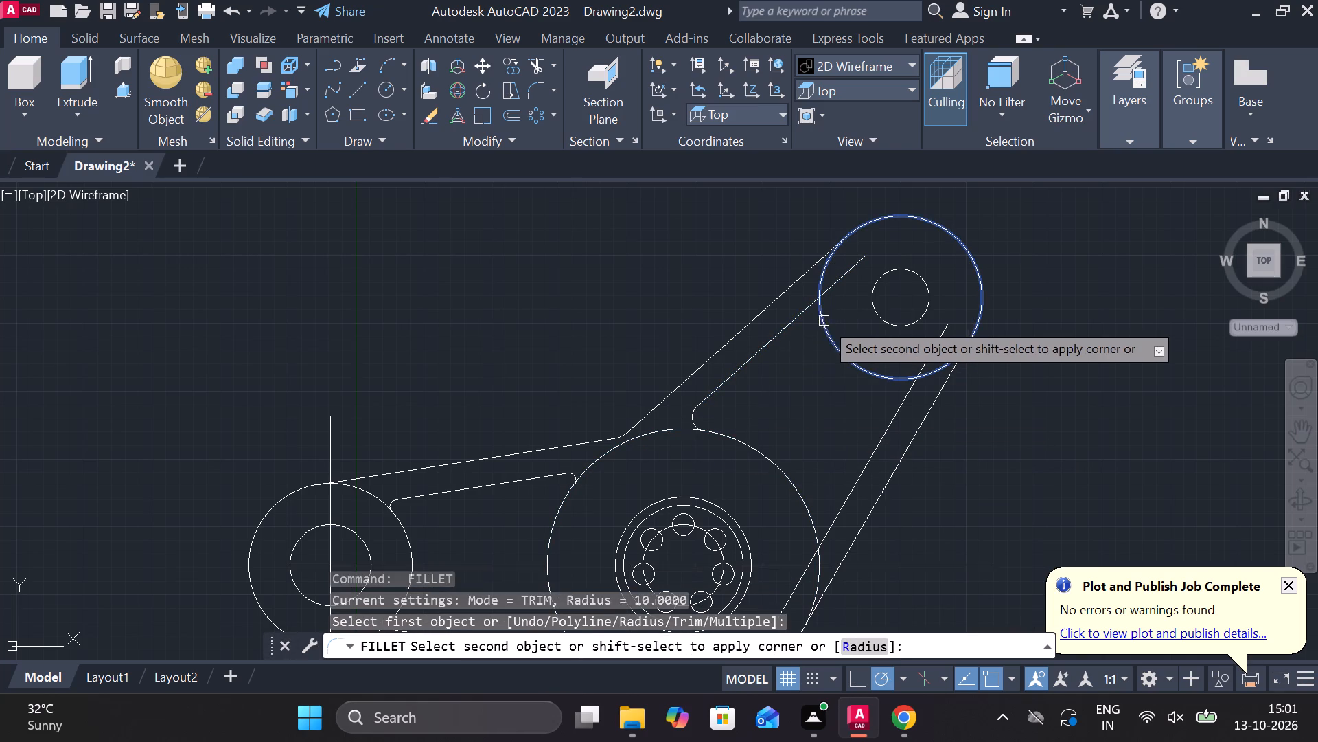
click(813, 310)
Fillet the sloping arm's lower inner line to the 120 diameter circle and to the large central circle with radius 10.
key(space)
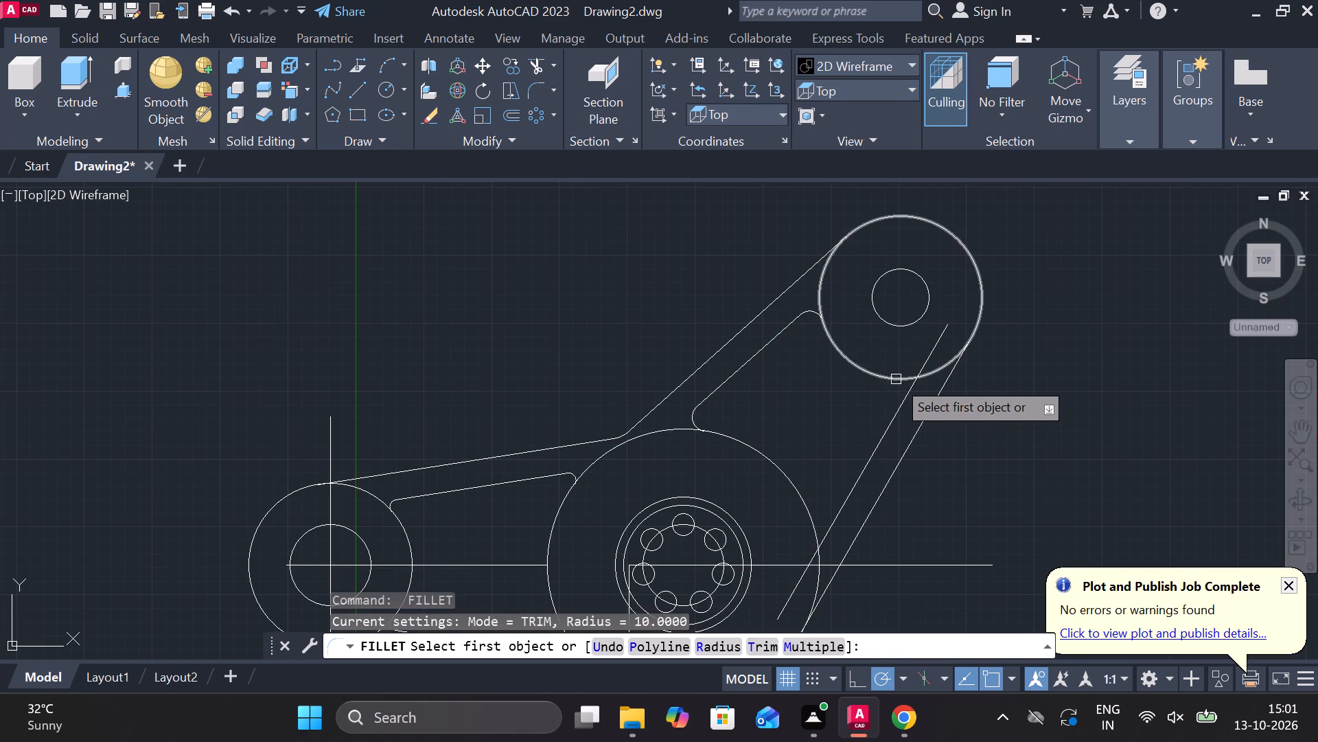
click(896, 379)
click(905, 396)
key(space)
click(815, 525)
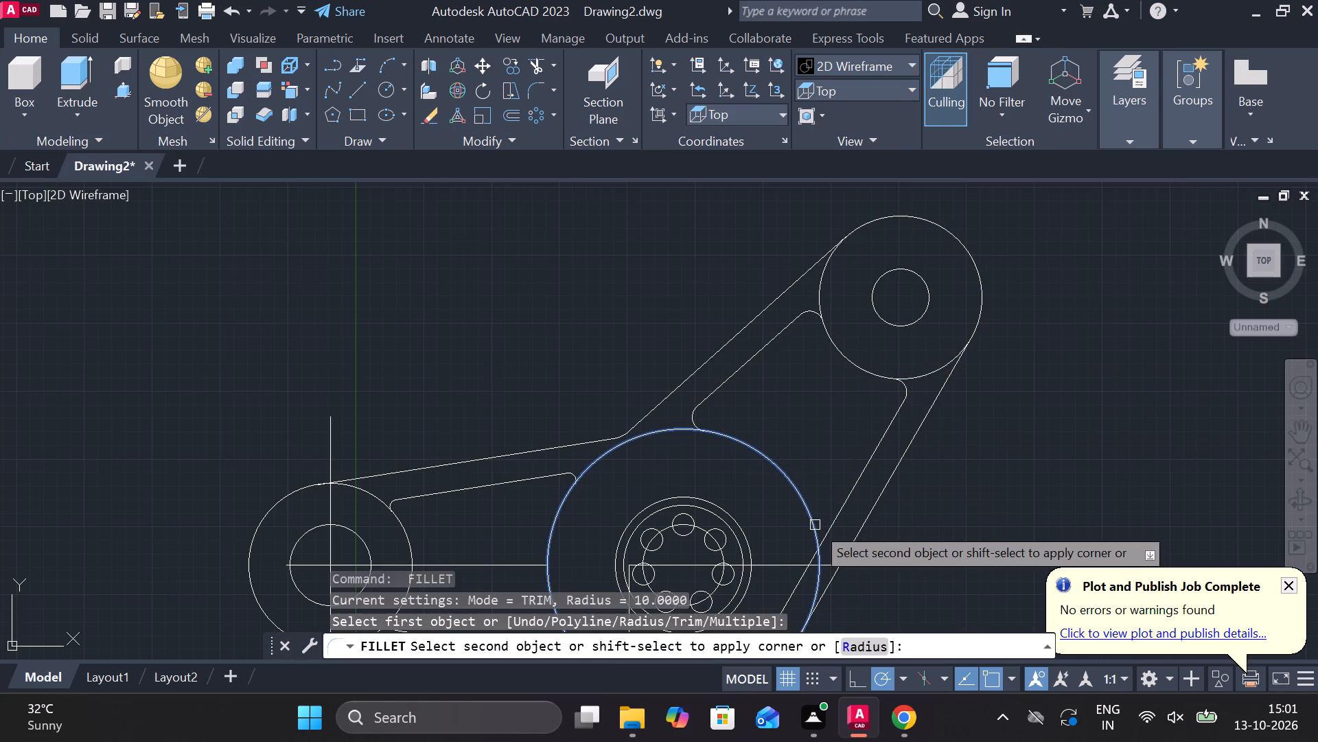
click(824, 530)
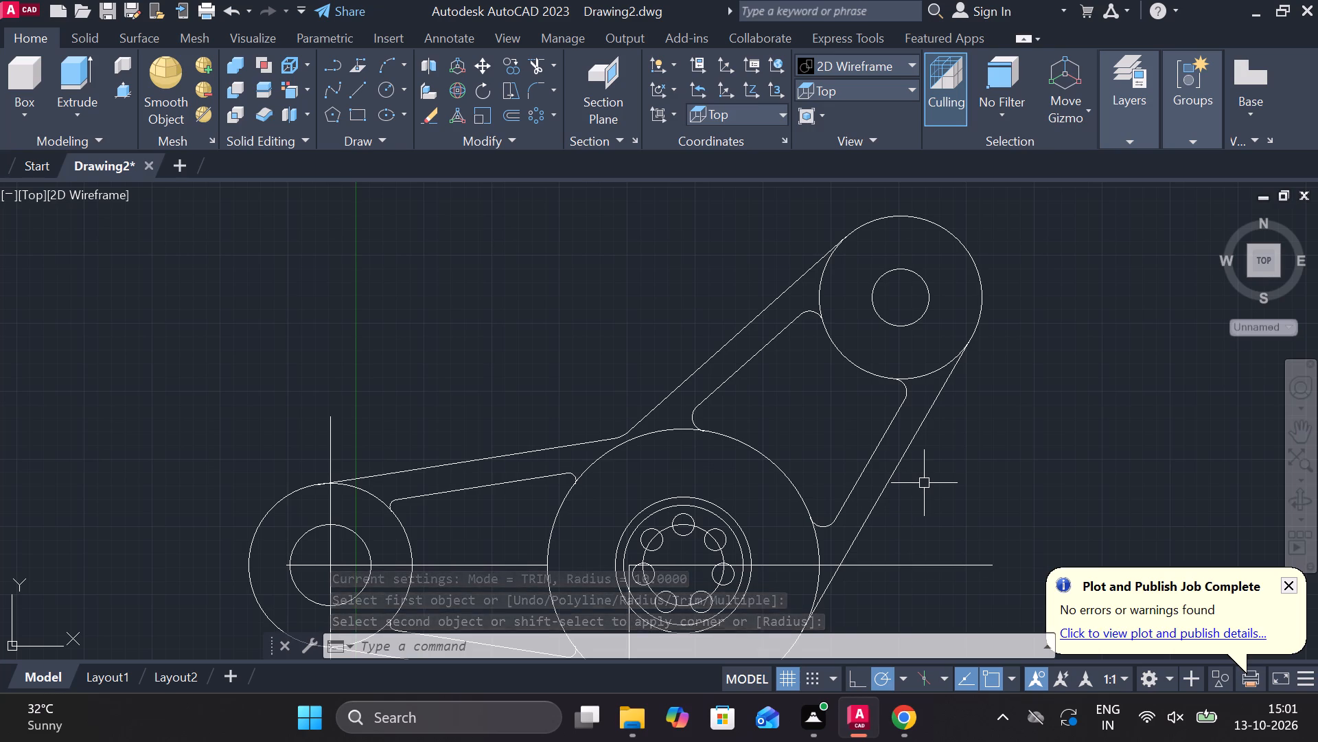
Check the aligned distance from the sloping arm's upper circle centre to the large central circle's centre, leaving no dimension in place.
scroll(924, 483, down, 1)
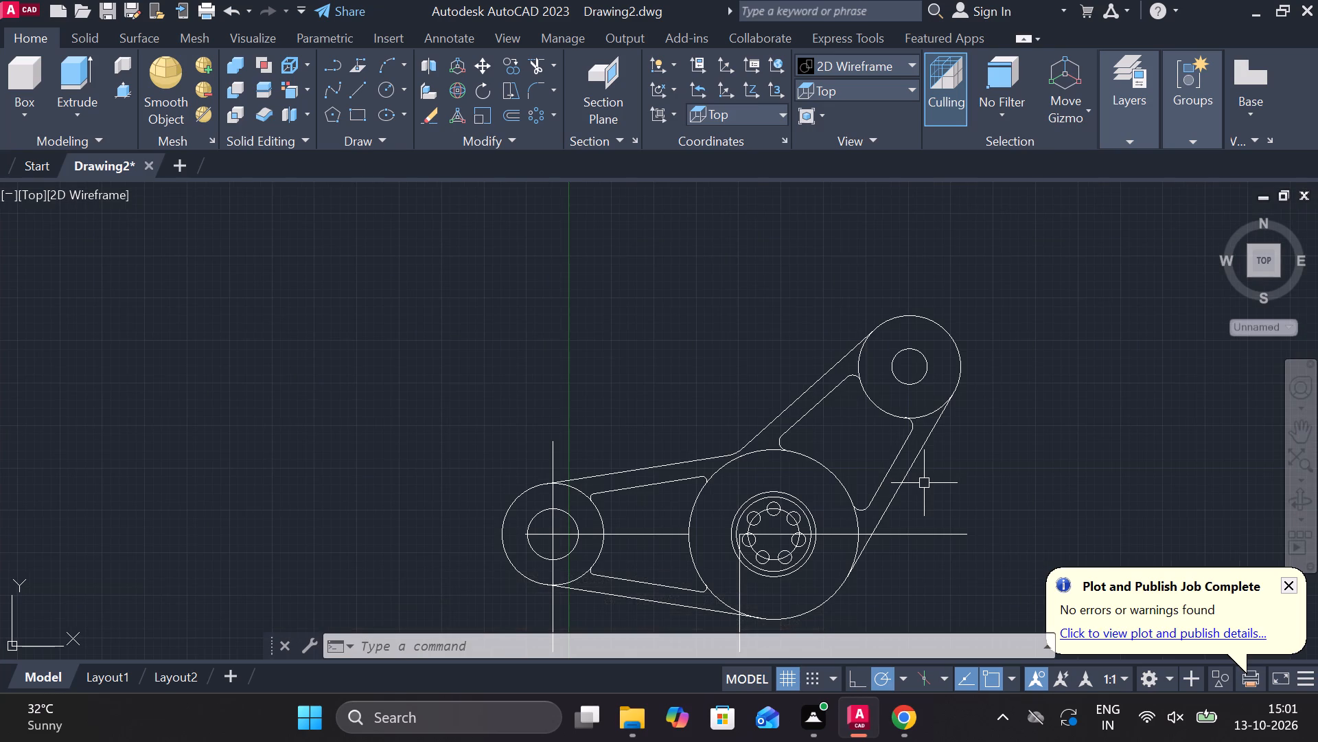
middle_drag(989, 483, 1034, 398)
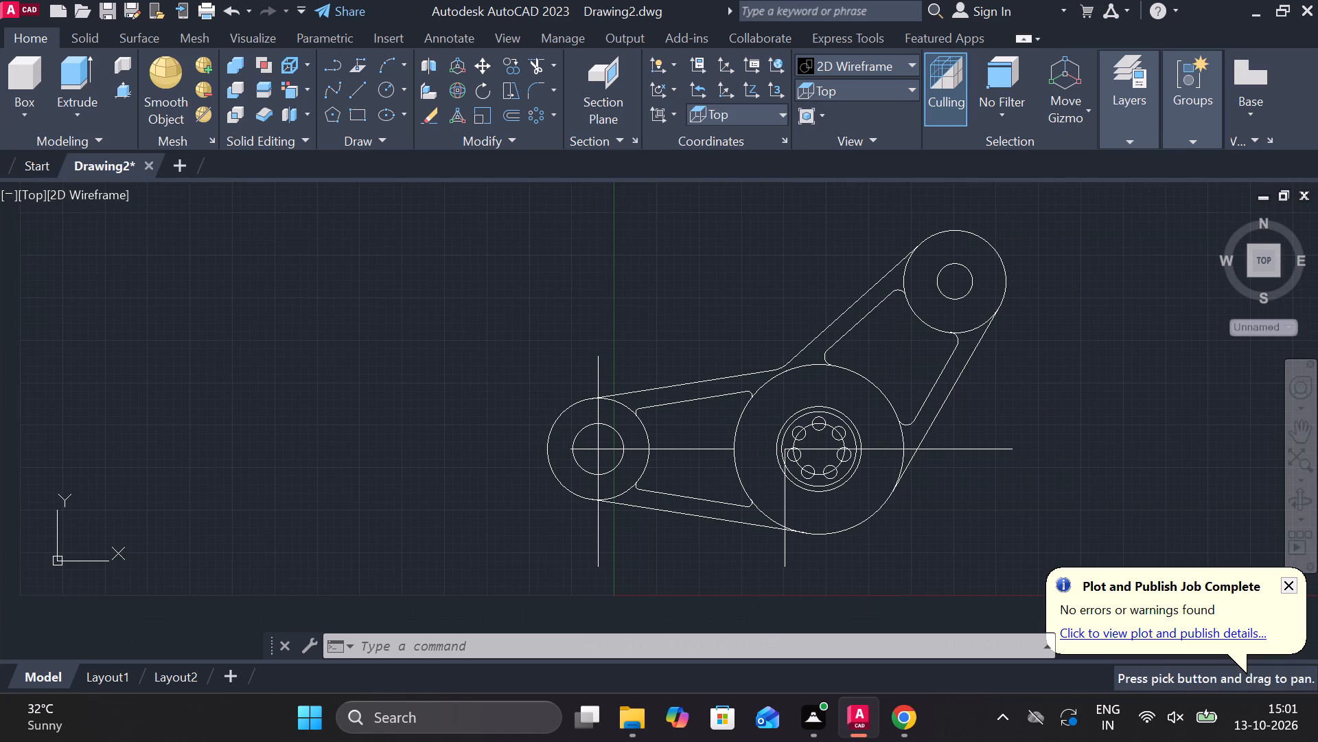
key(Escape)
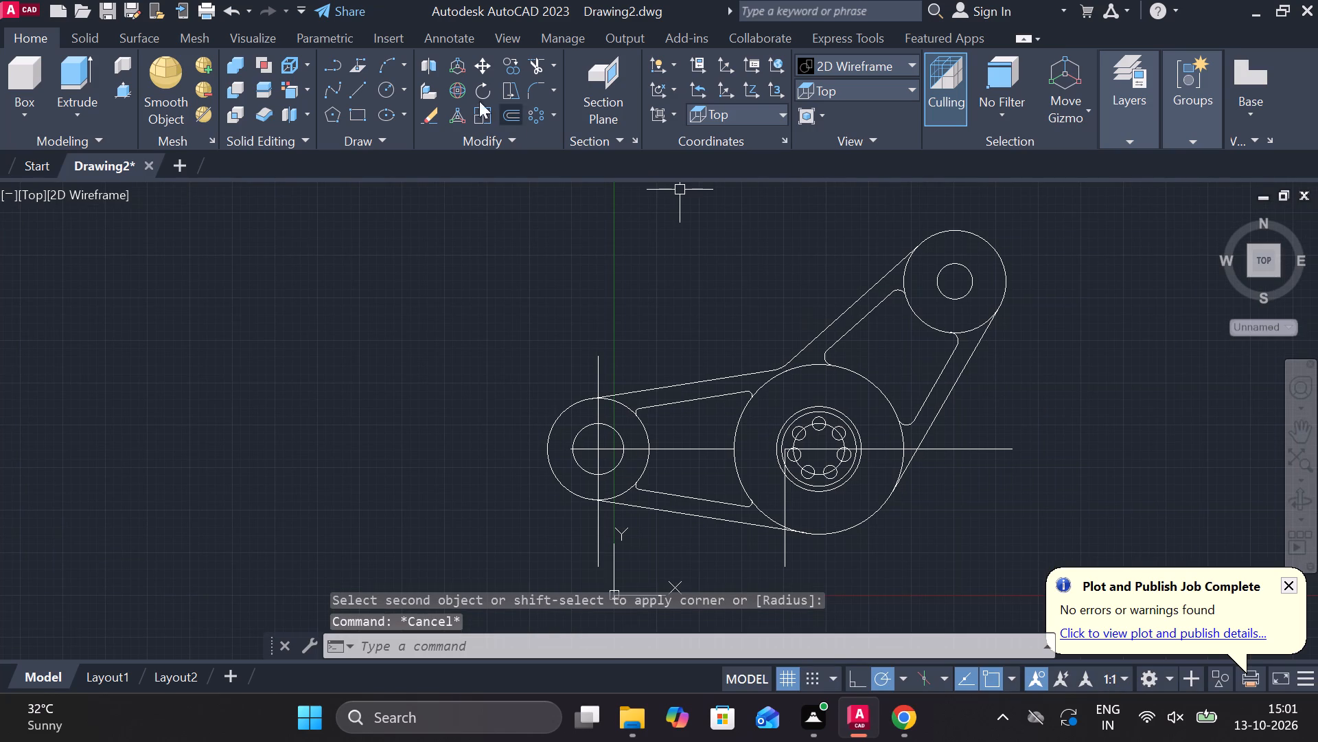
click(441, 46)
click(408, 116)
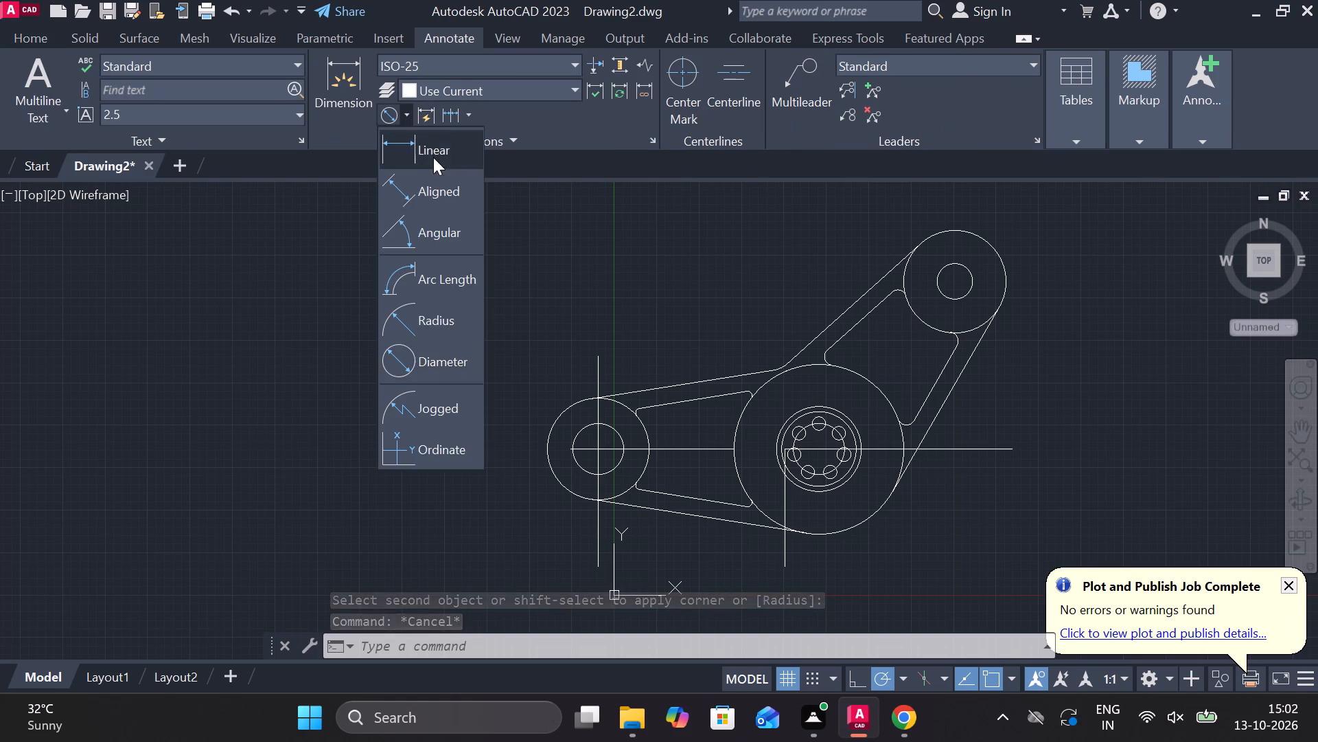
click(438, 192)
click(954, 279)
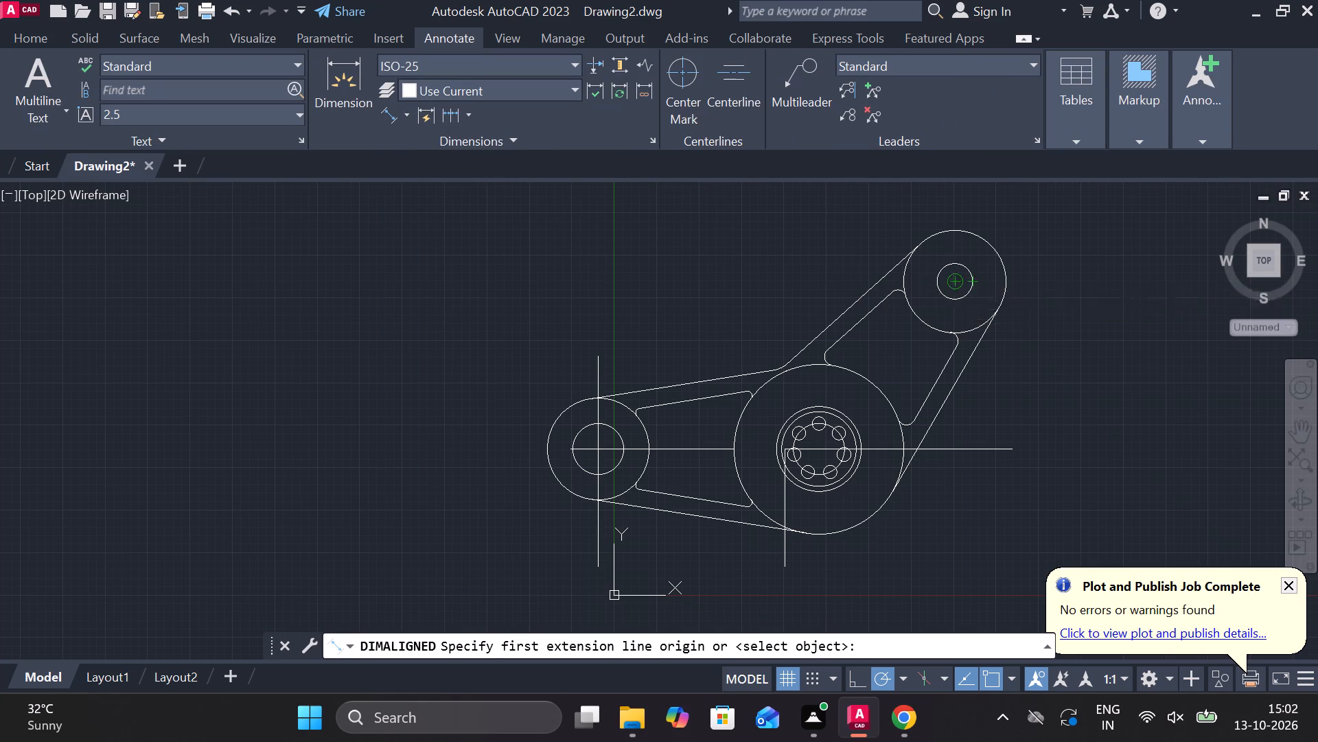
click(825, 450)
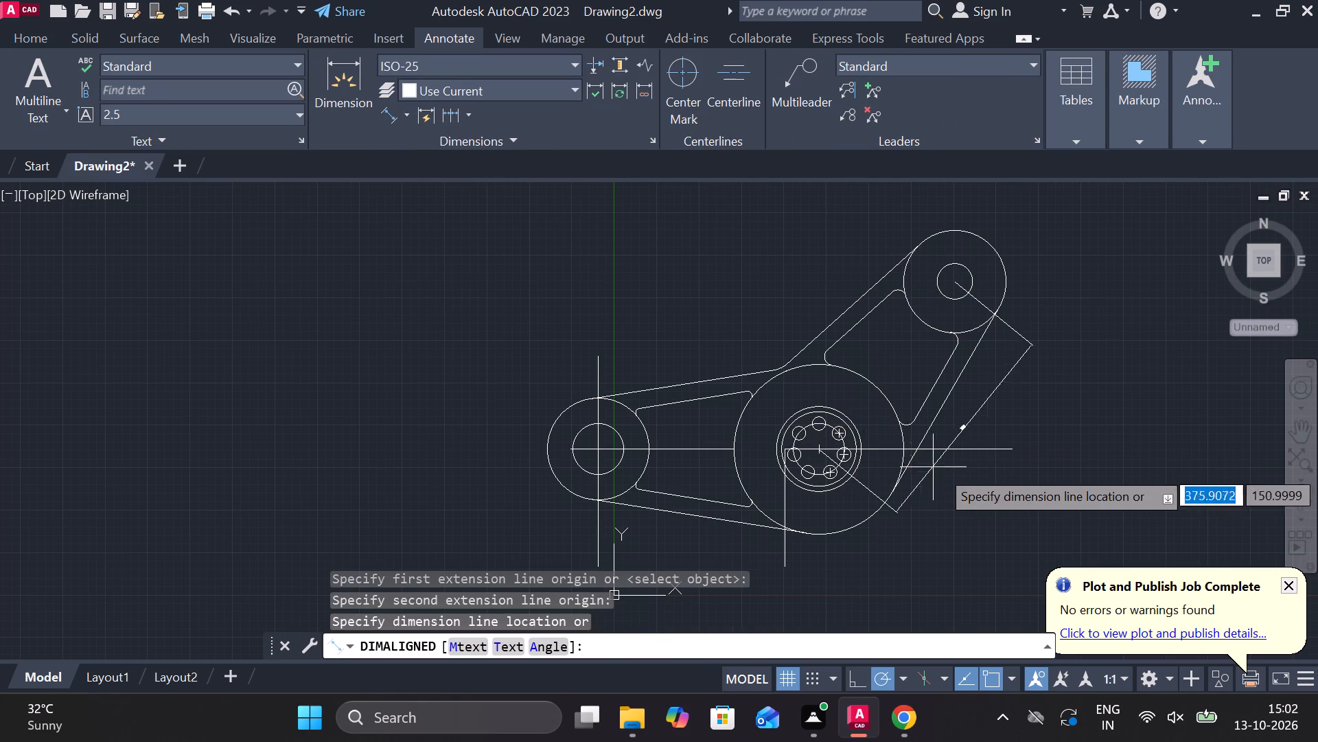
key(Escape)
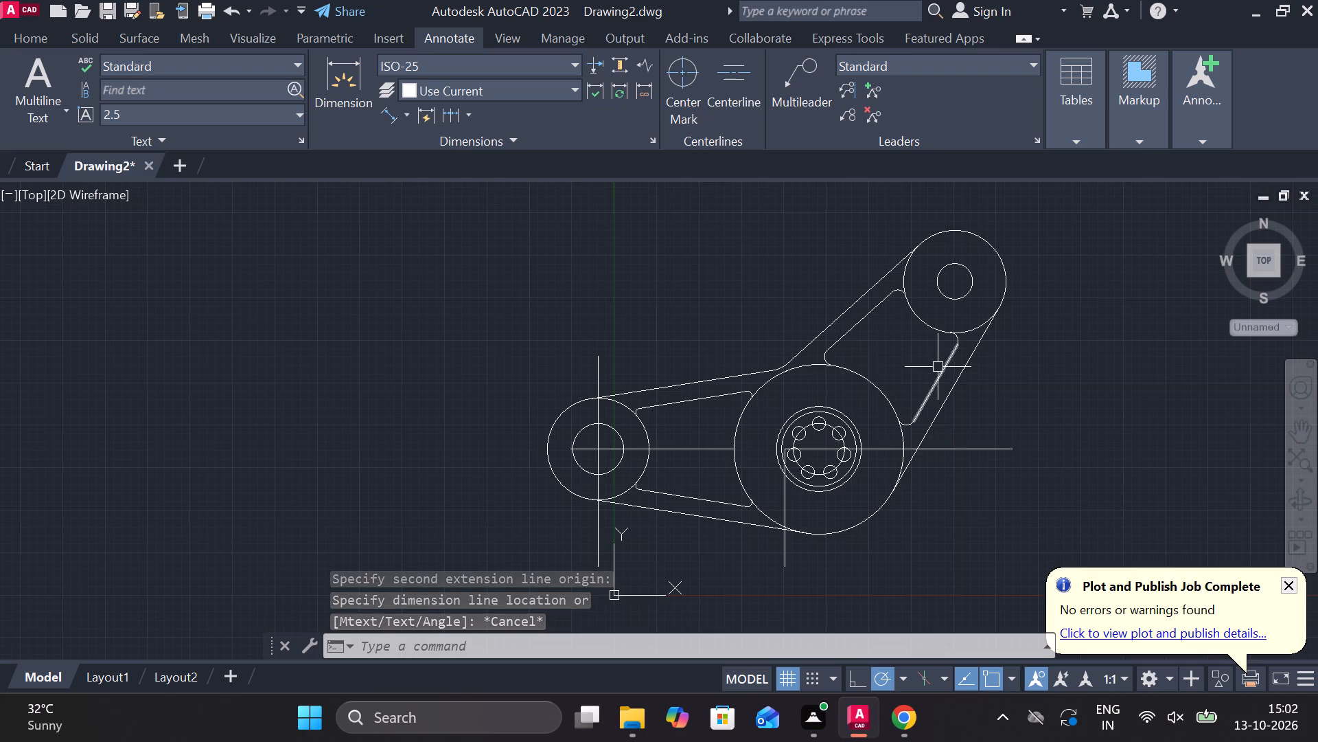
Erase the horizontal and vertical lines that meet inside the large central circle beside the seven-hole pattern.
click(785, 552)
click(879, 452)
text(e)
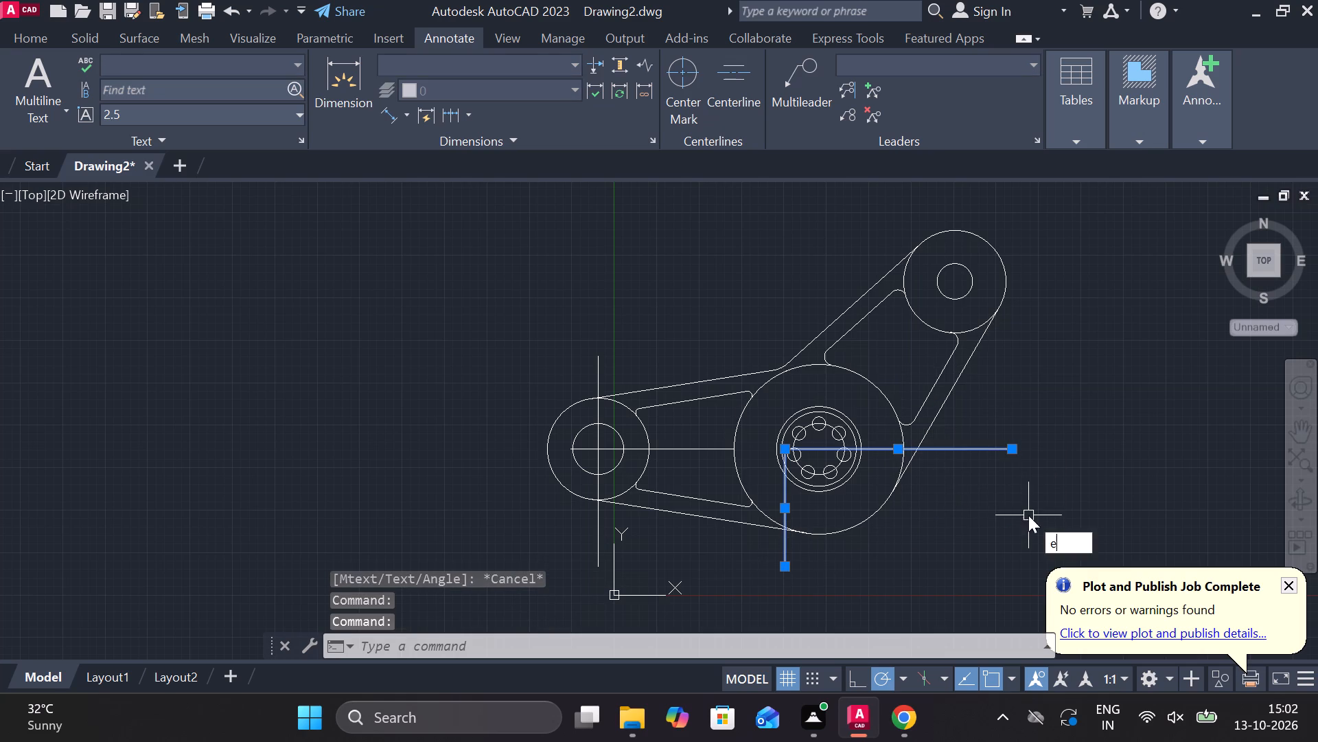
key(space)
Erase the outer of the two closely spaced circles around the seven-hole pattern.
scroll(822, 474, up, 3)
click(929, 488)
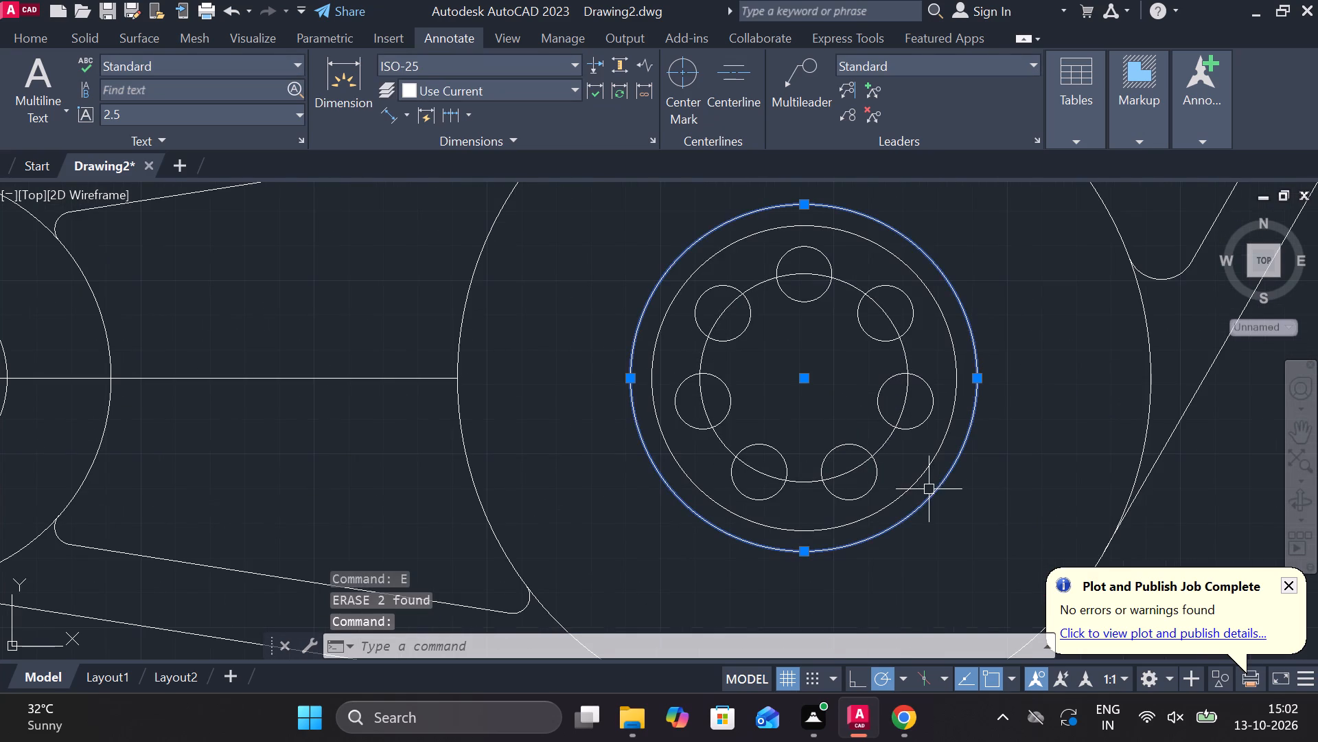
text(e)
key(space)
scroll(982, 508, down, 2)
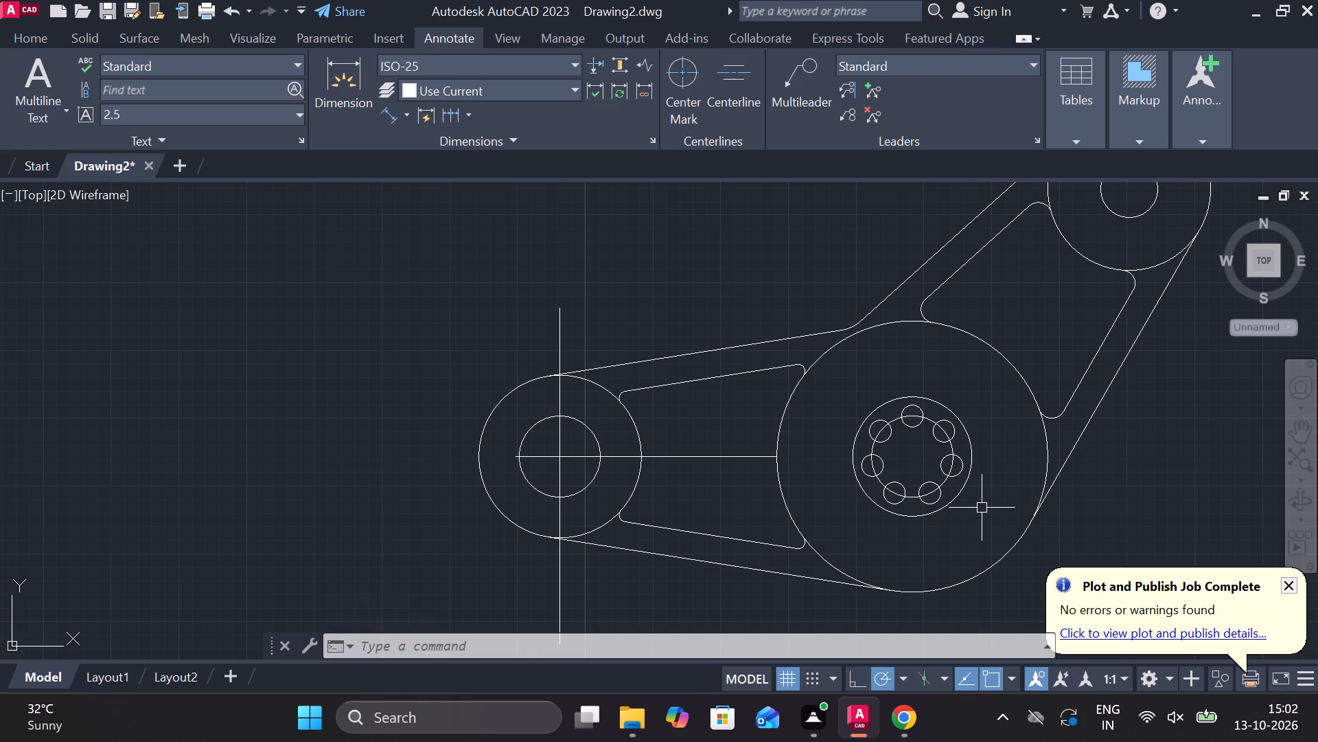
Draw a short horizontal line outward from the left quadrant of the circle around the seven-hole pattern, ending inside the large central circle.
scroll(901, 504, up, 1)
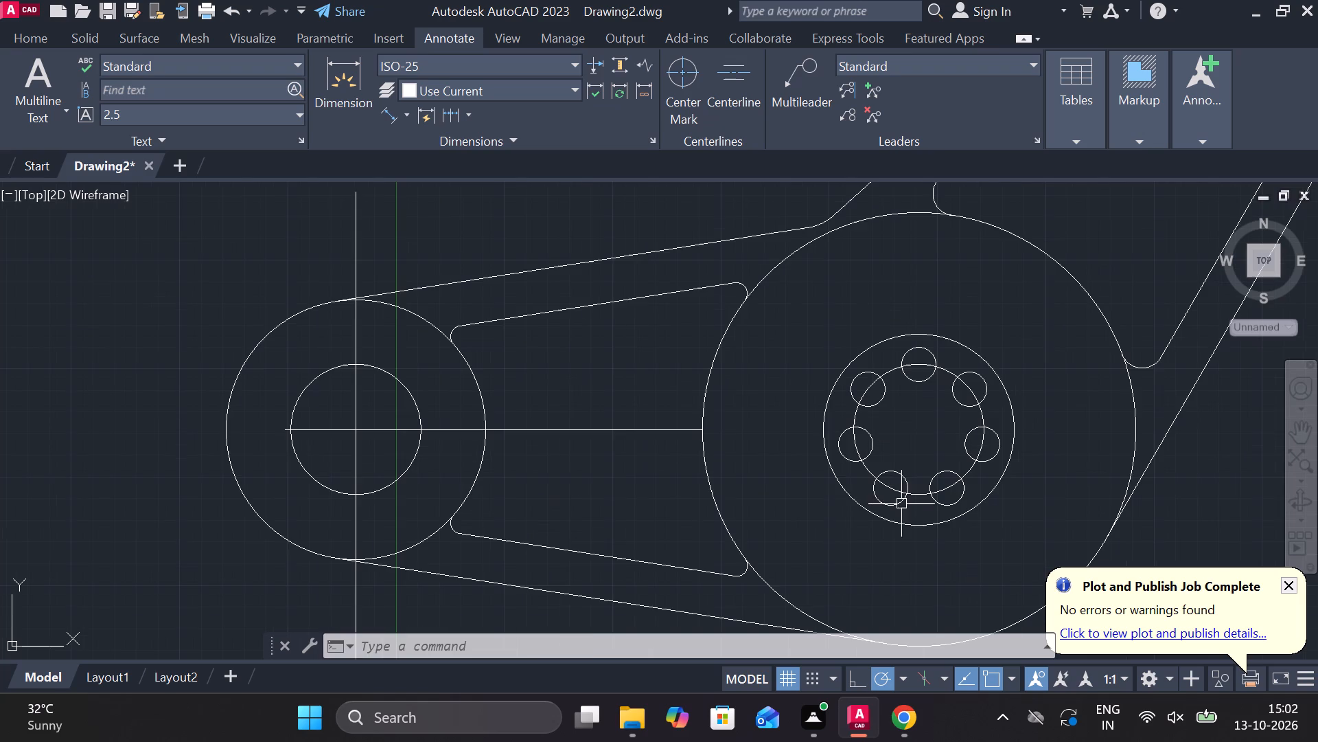
key(Escape)
key(l)
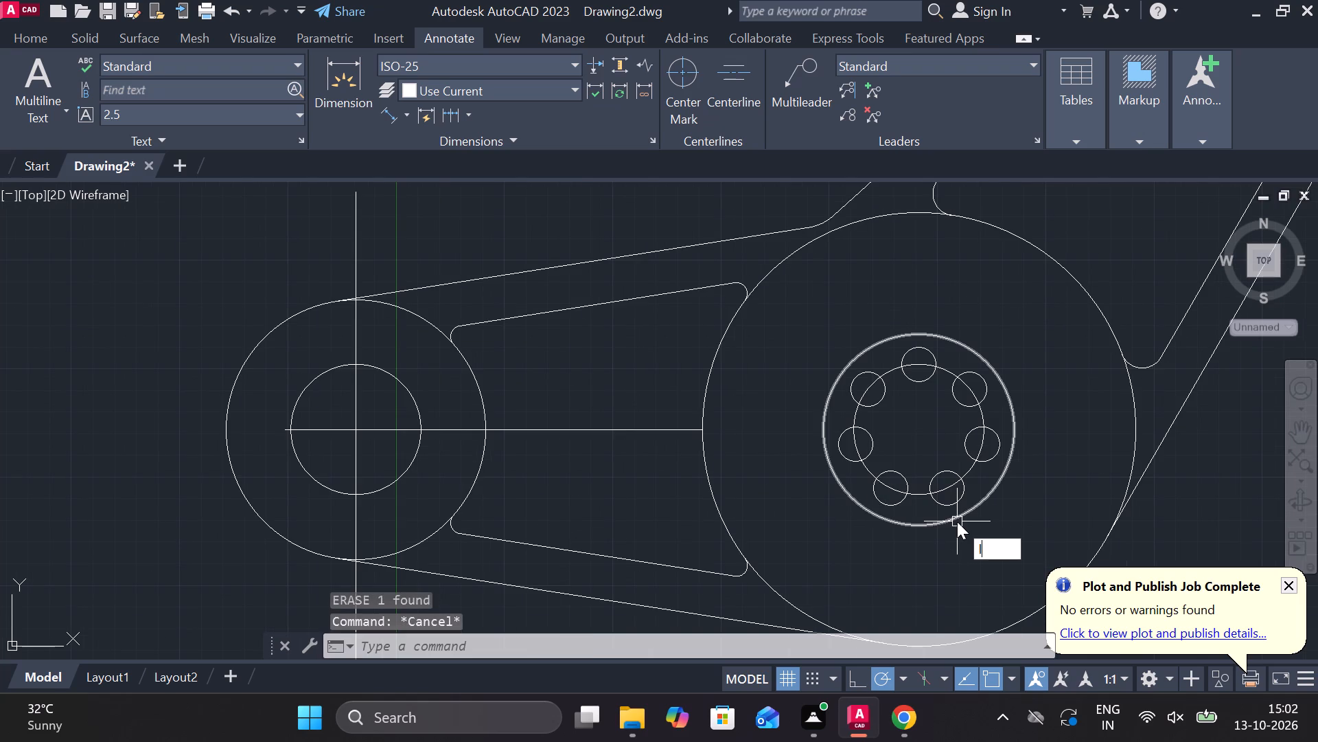
key(Return)
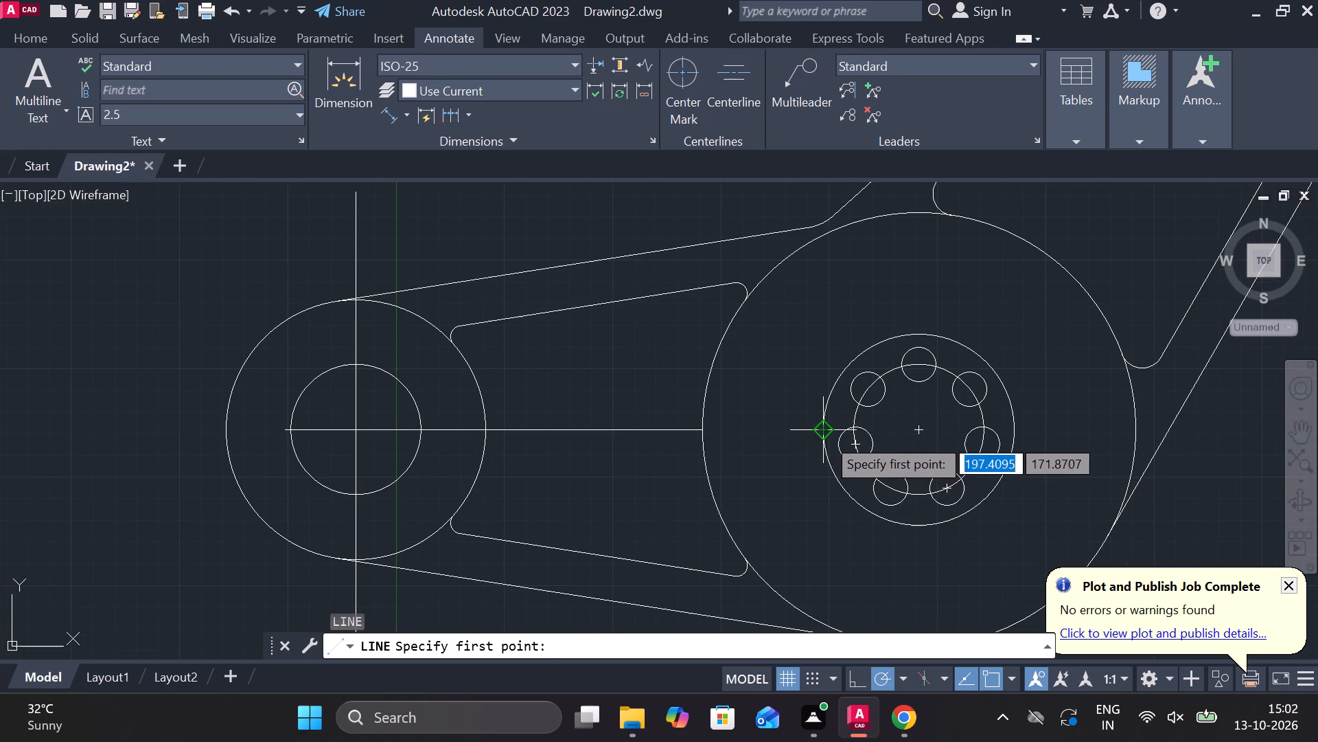
click(825, 436)
click(735, 434)
key(Escape)
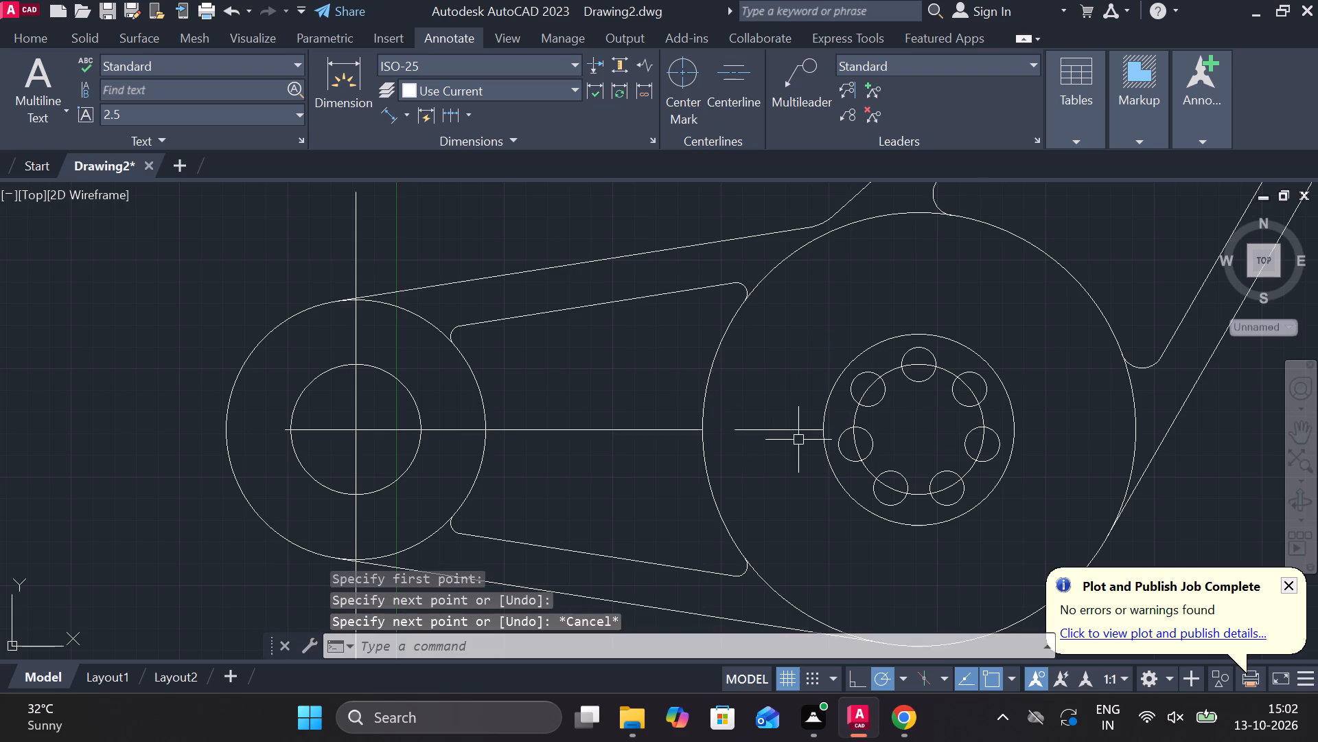
Offset the short horizontal line beside the seven-hole pattern by 10 to both sides, above and below.
click(756, 436)
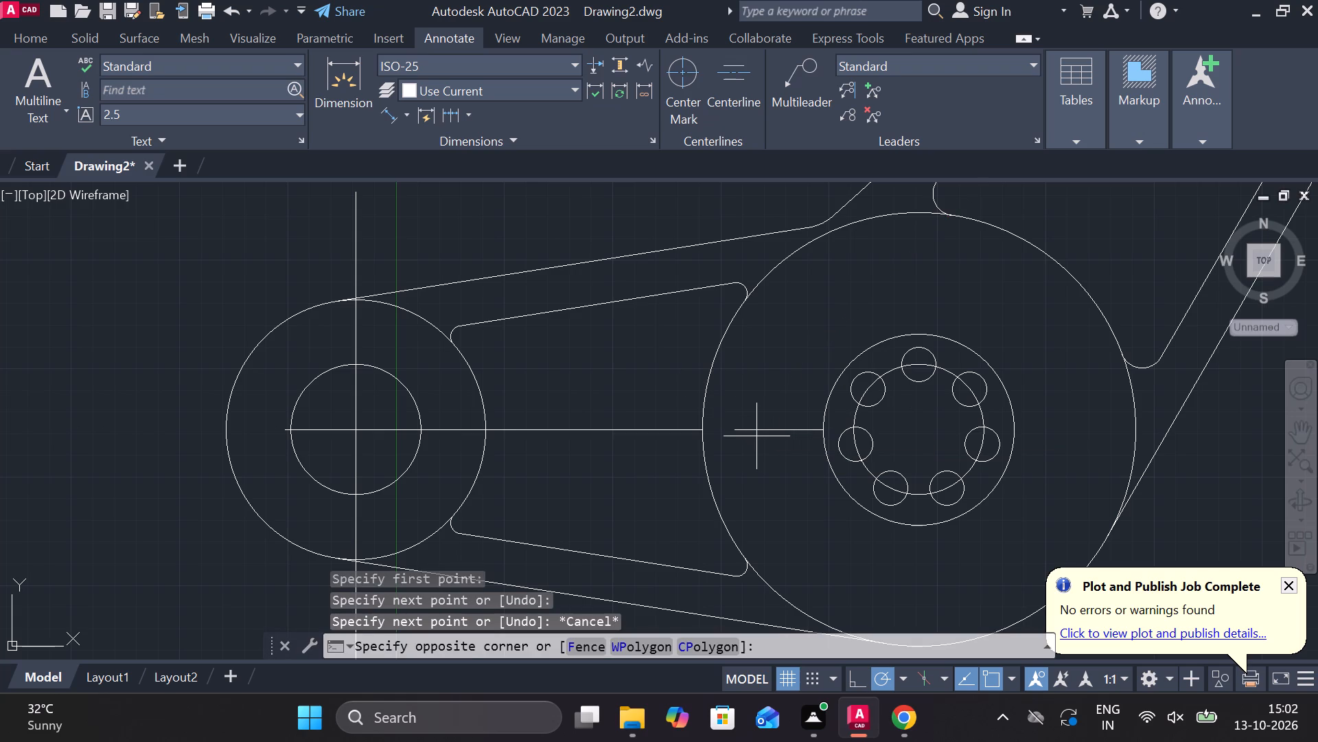
click(763, 436)
click(763, 429)
key(o)
key(Return)
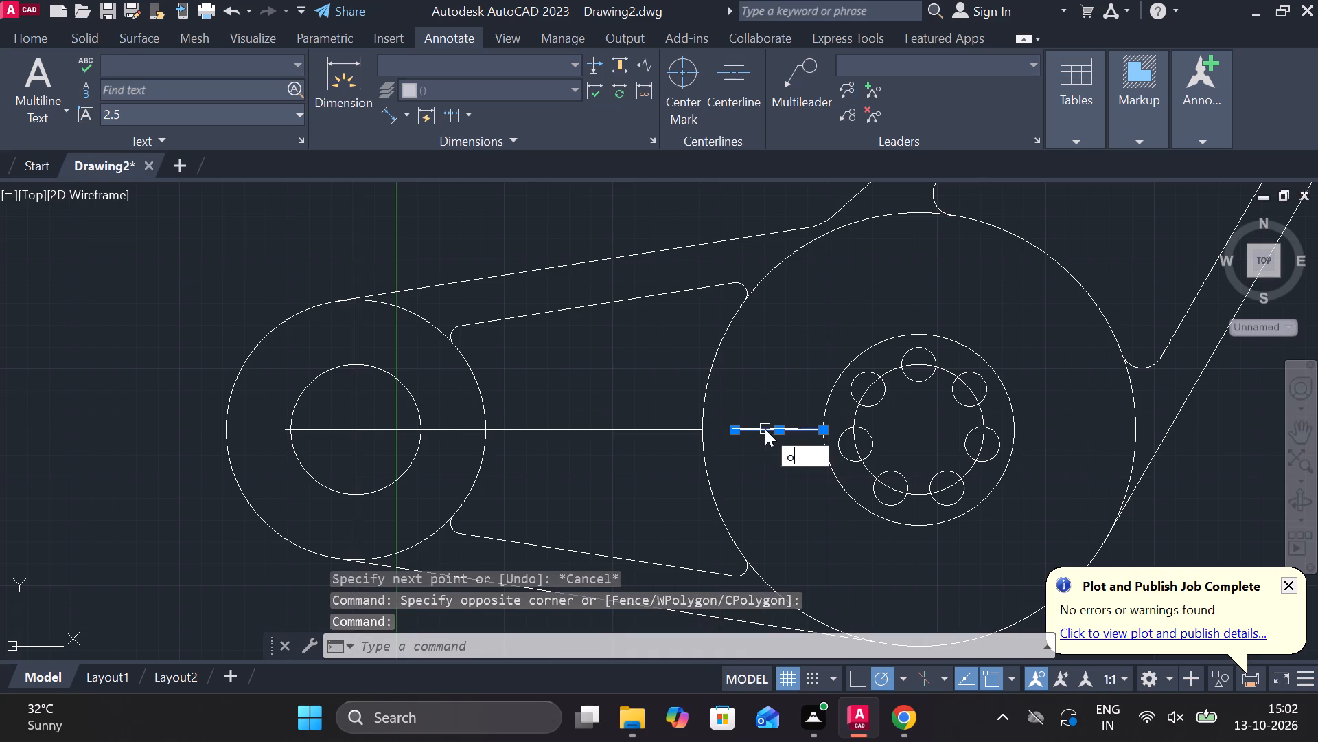
key(Return)
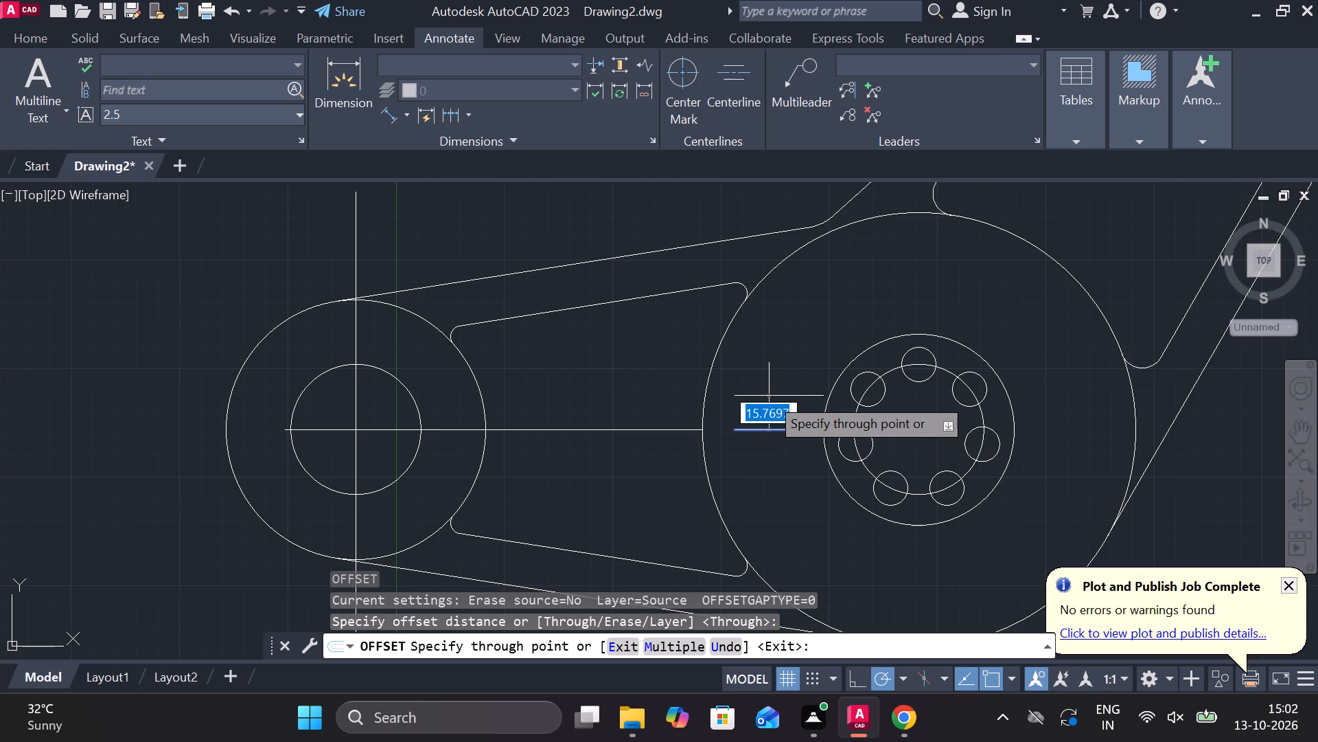
text(10)
key(Return)
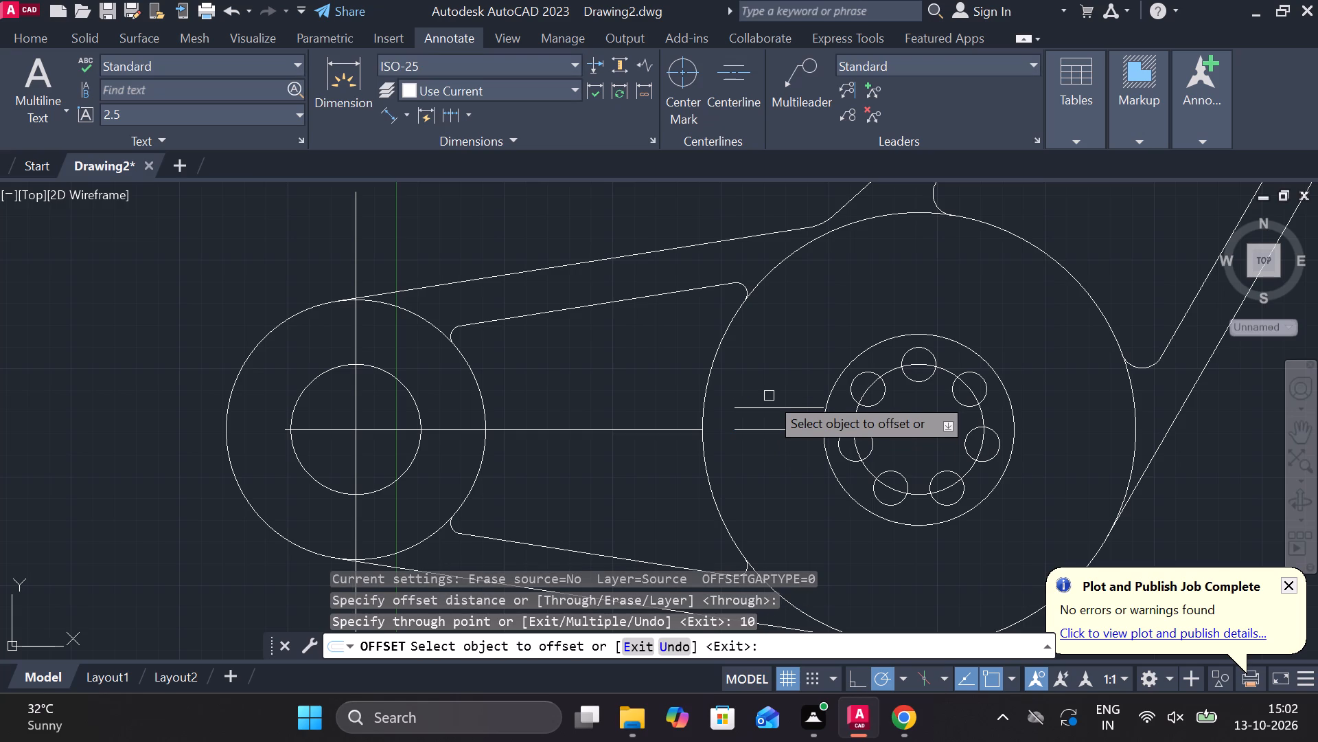
click(765, 432)
text(10)
key(Return)
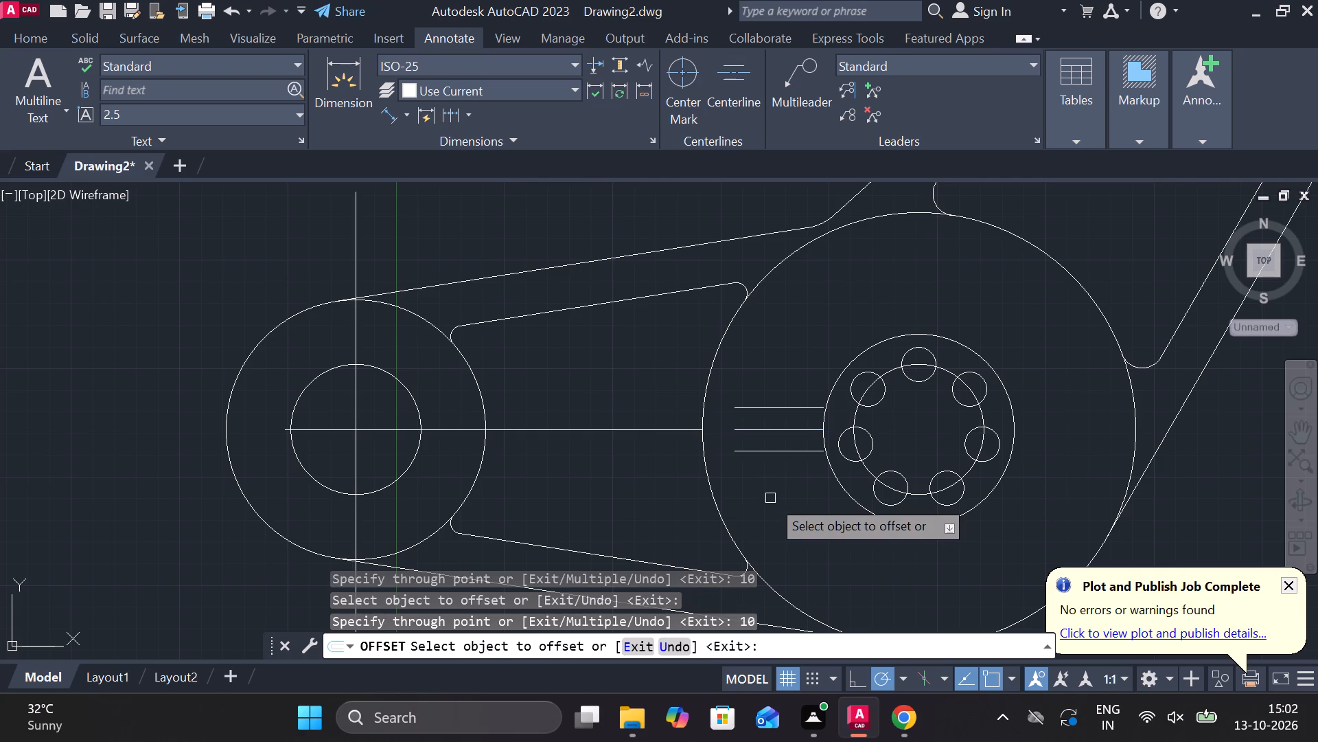
key(Escape)
Extend the upper and lower offset lines to meet the circle around the seven-hole pattern.
text(ex)
key(space)
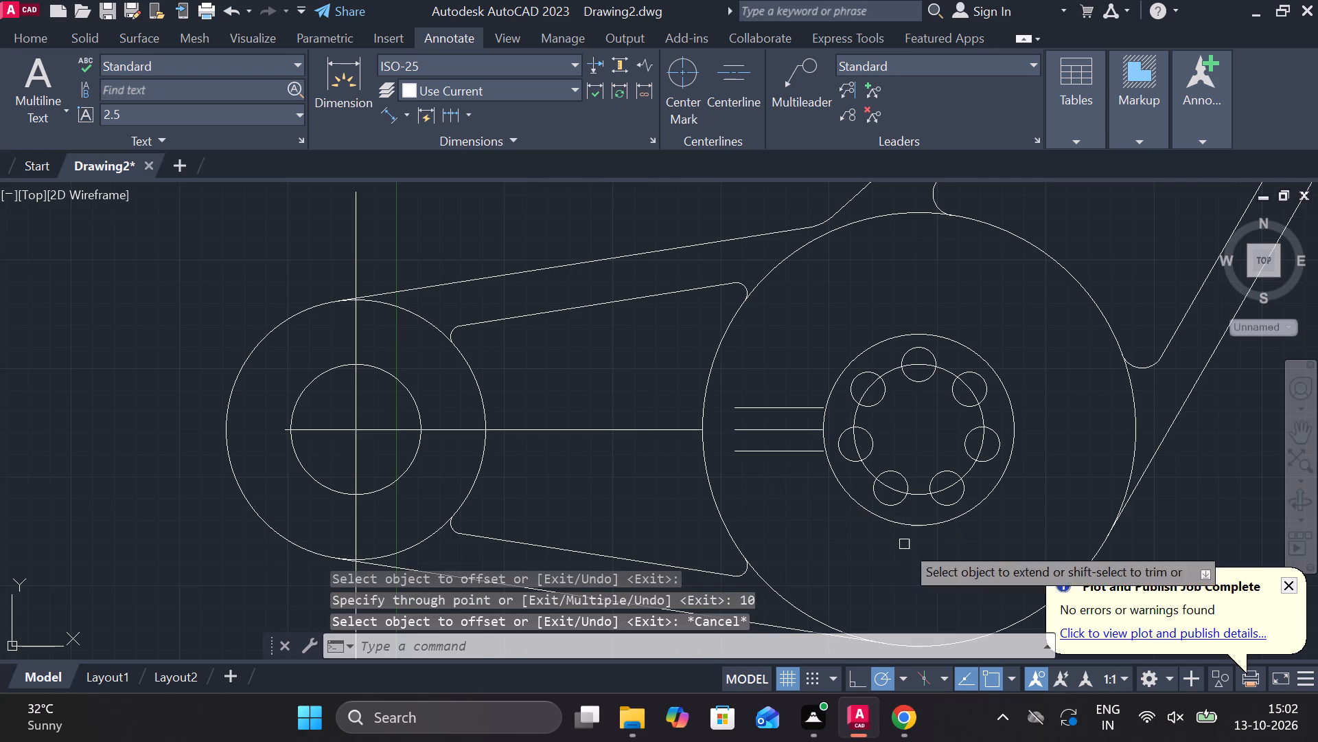
click(807, 407)
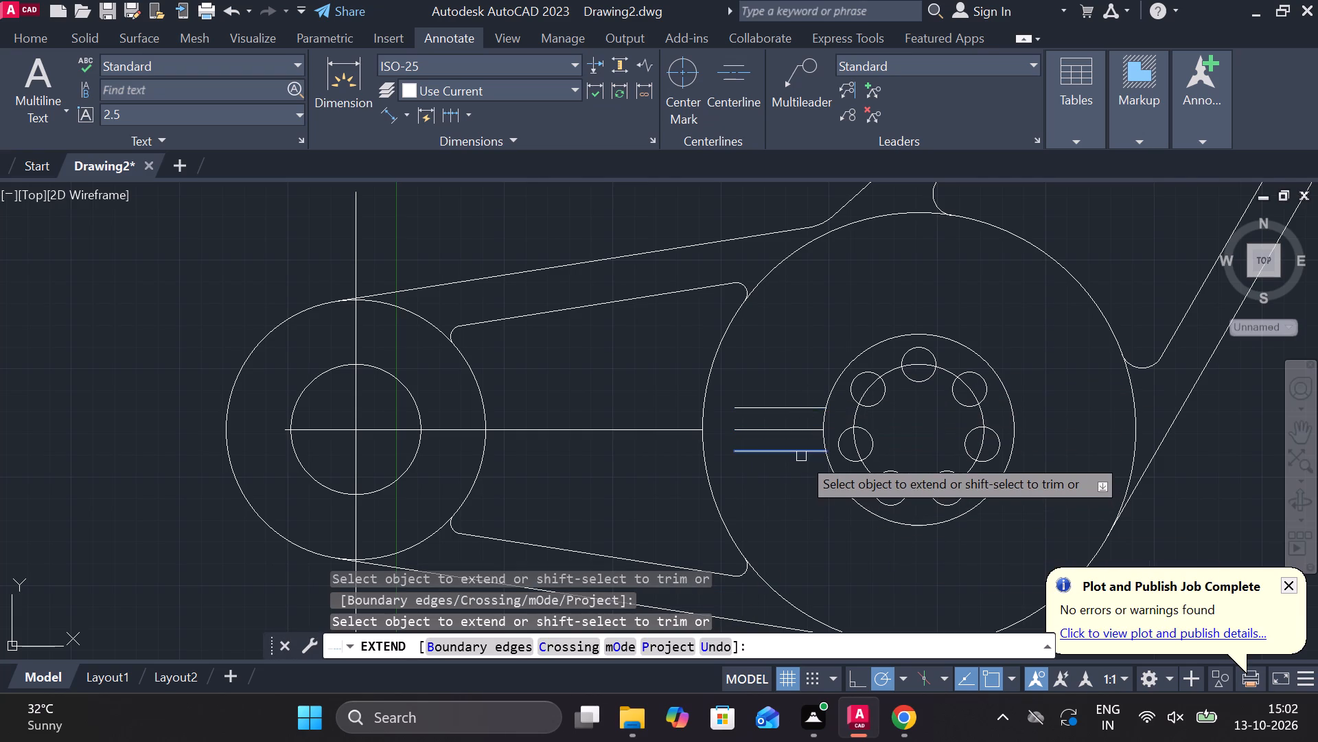
click(801, 456)
scroll(792, 493, up, 2)
middle_drag(792, 492, 794, 539)
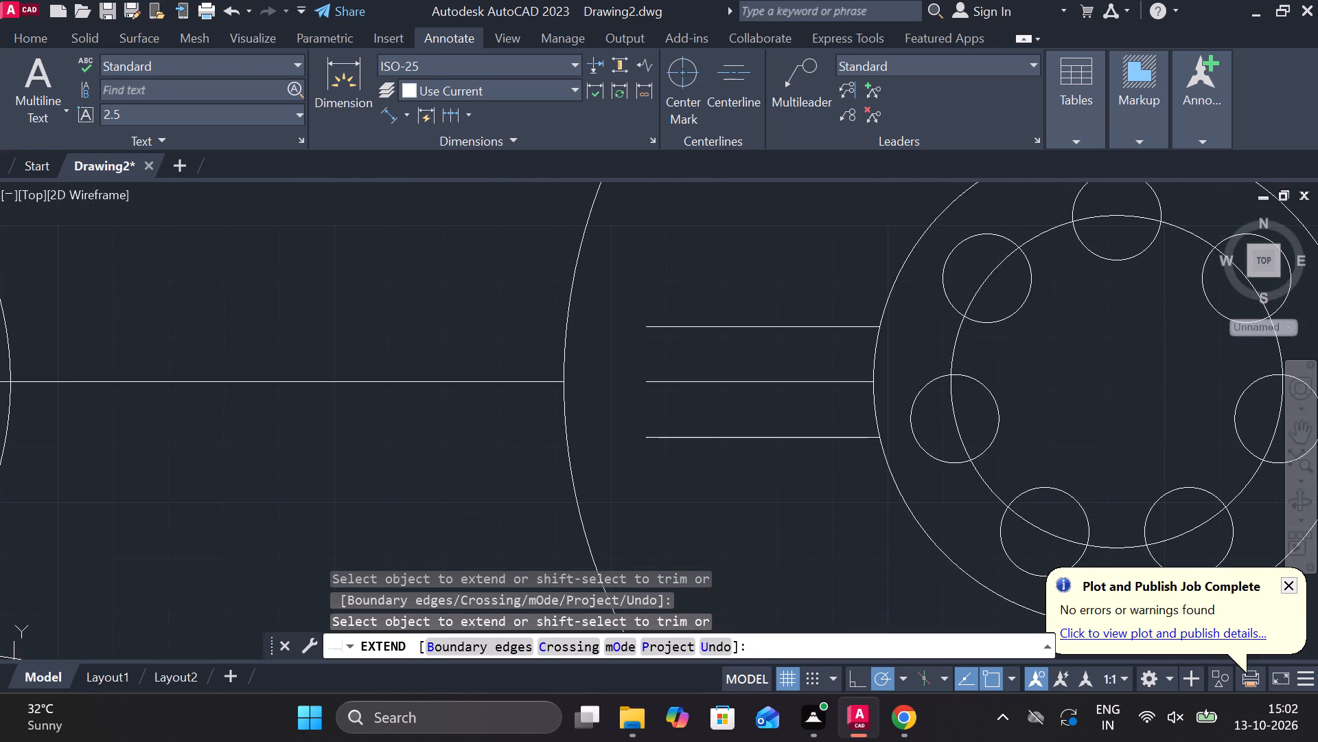
key(Escape)
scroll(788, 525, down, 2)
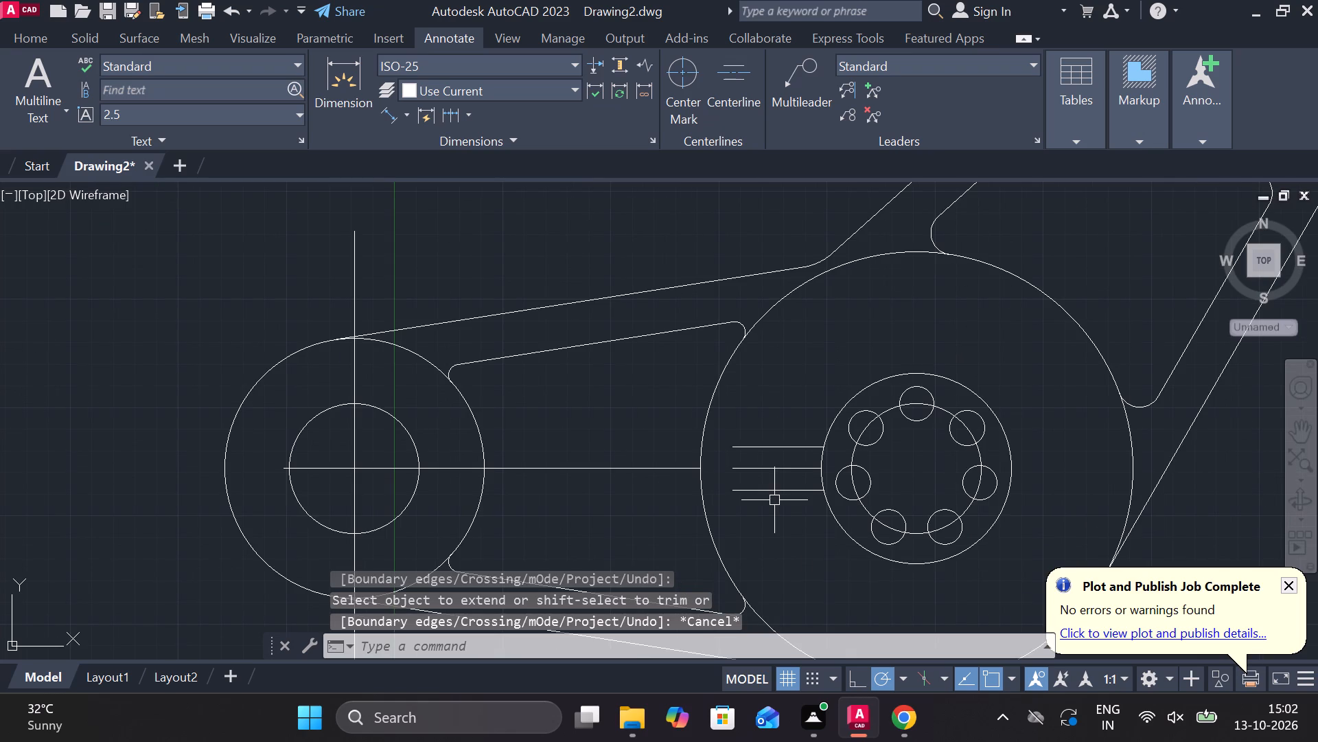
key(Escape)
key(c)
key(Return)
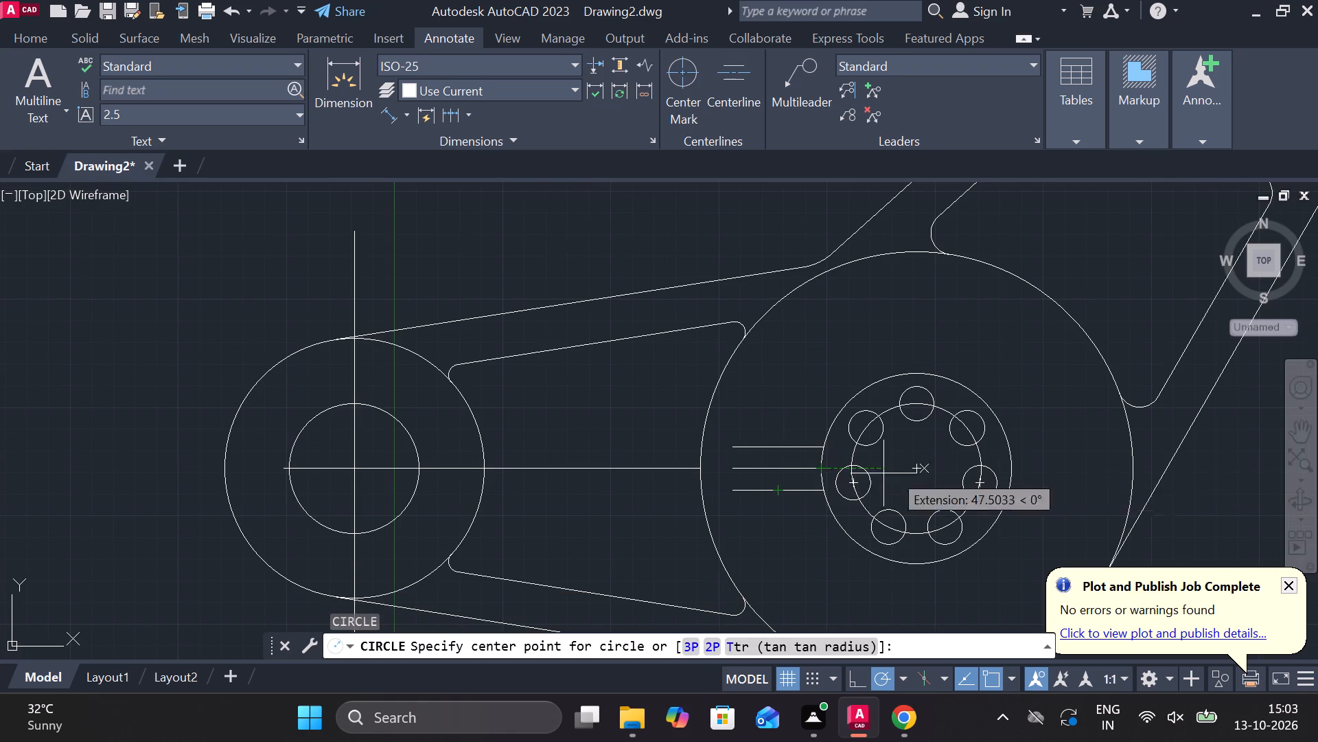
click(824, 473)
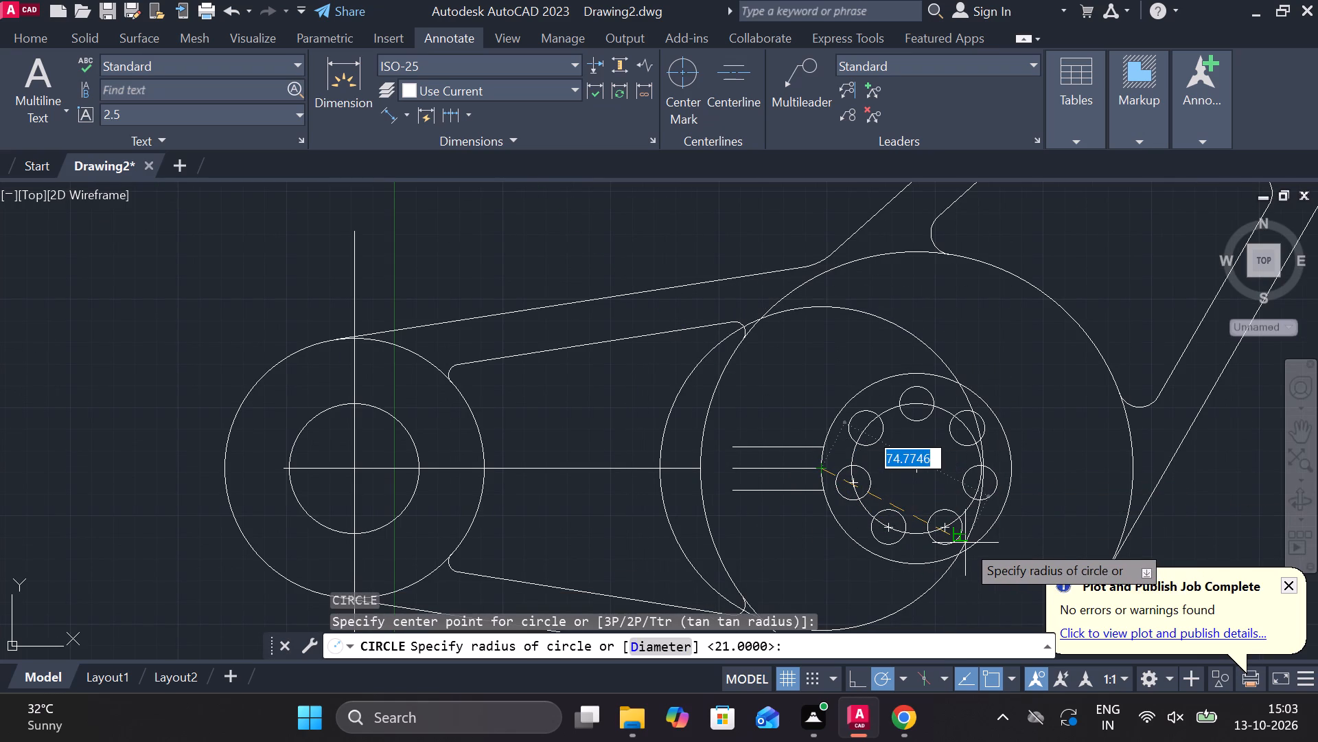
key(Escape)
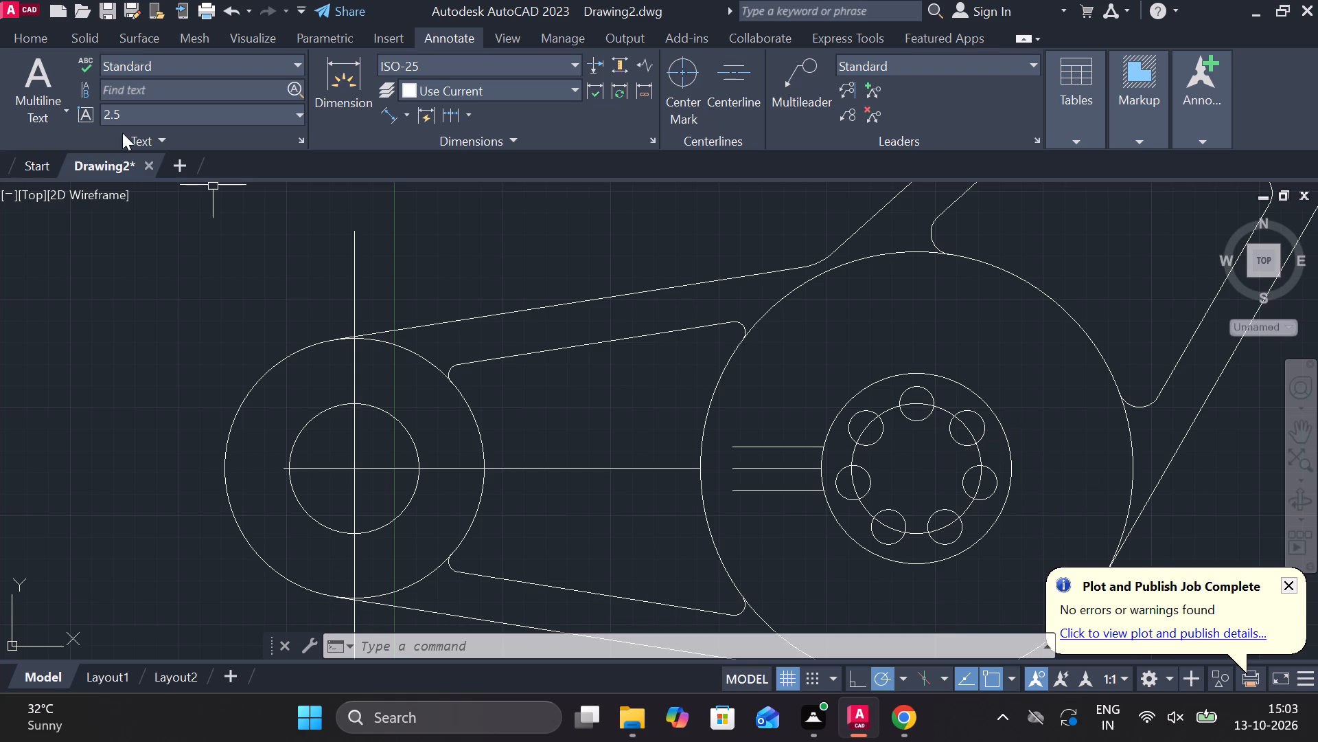
Draw a circle of radius 80 centred on the seven-hole pattern, inside the large central circle.
click(42, 43)
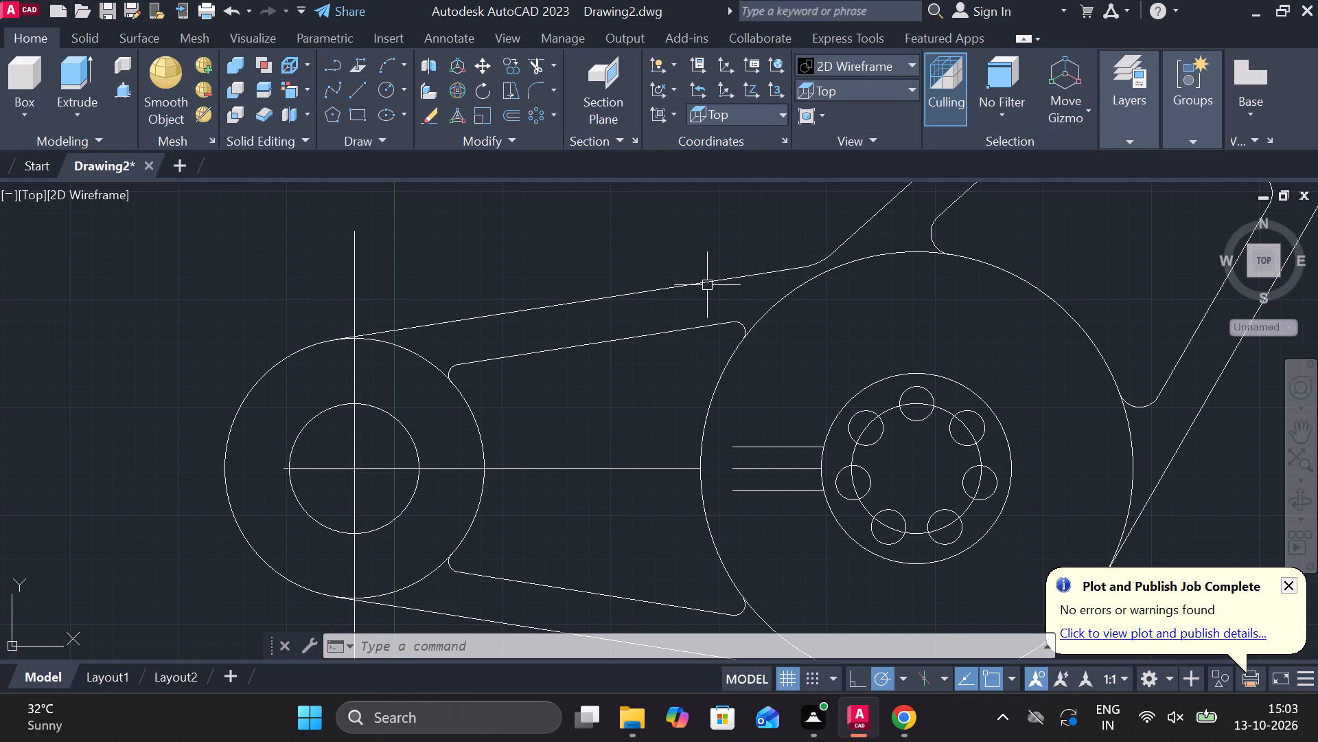
key(Escape)
text(c)
key(space)
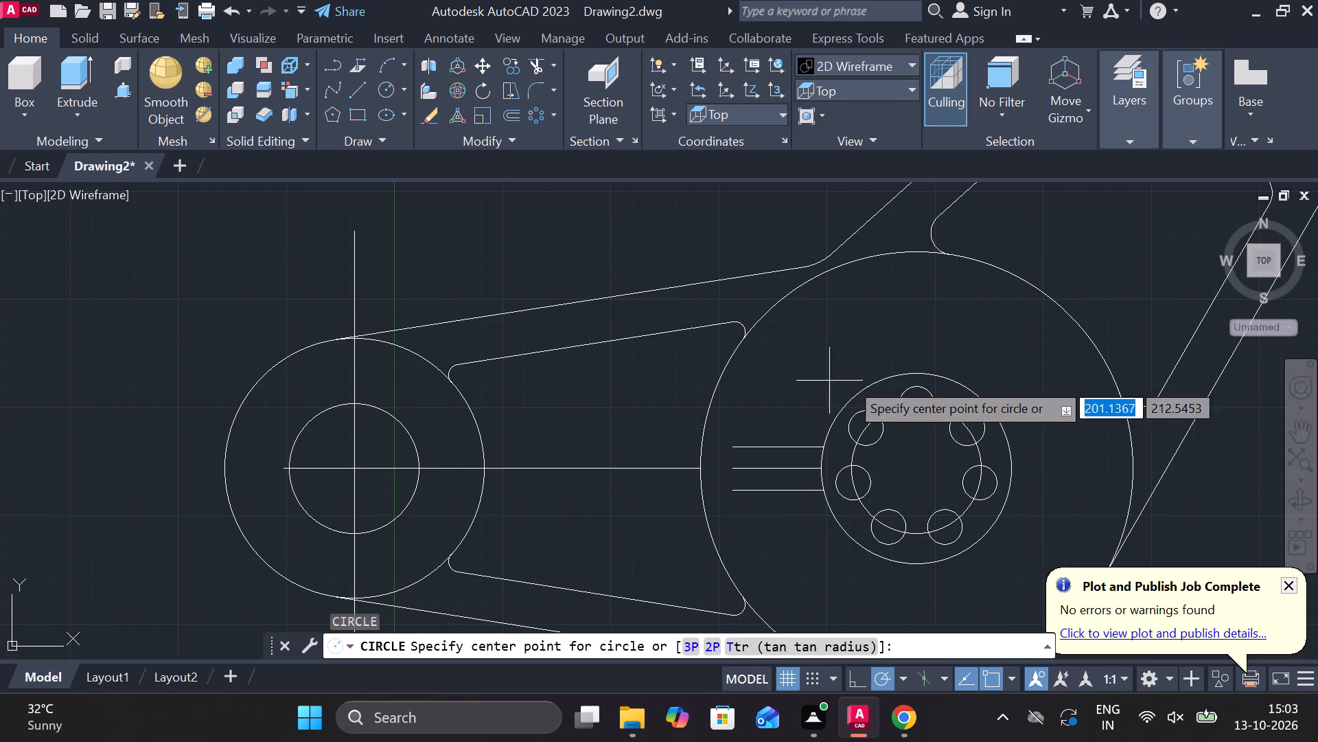
click(918, 469)
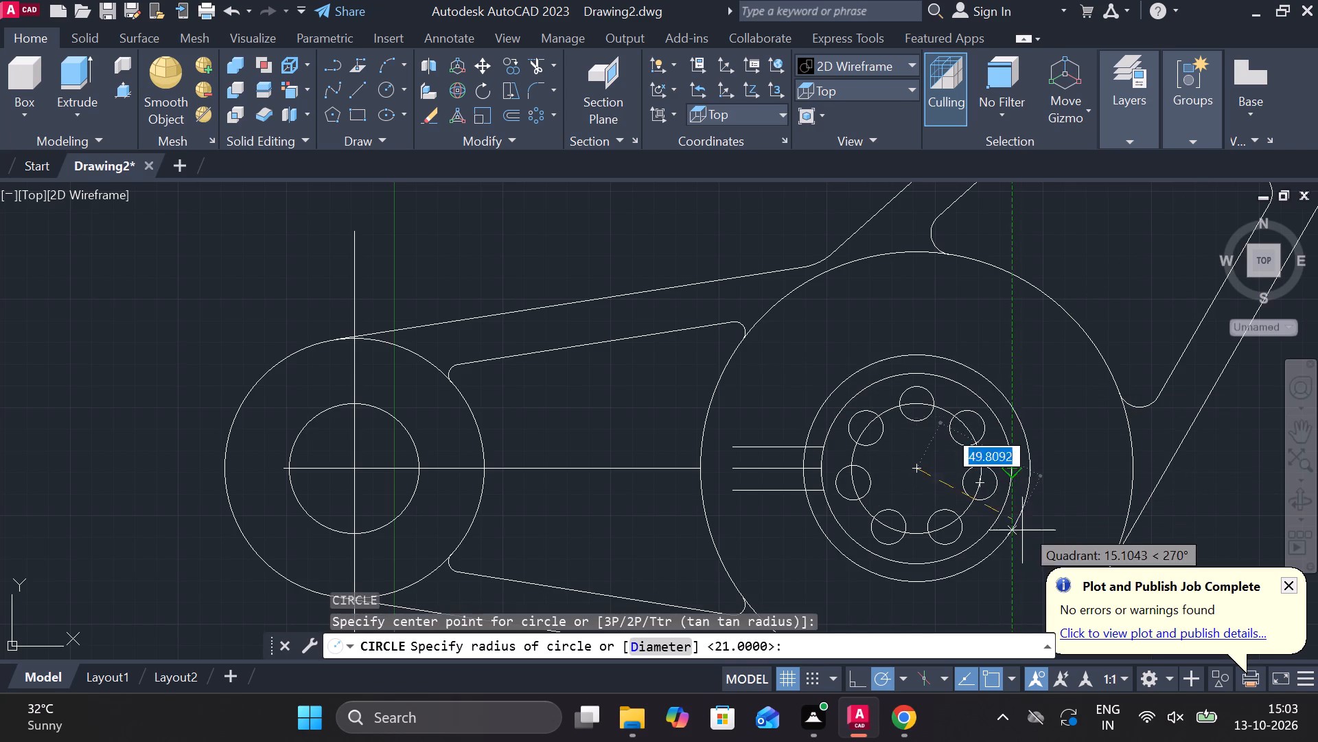
middle_drag(1046, 516, 903, 484)
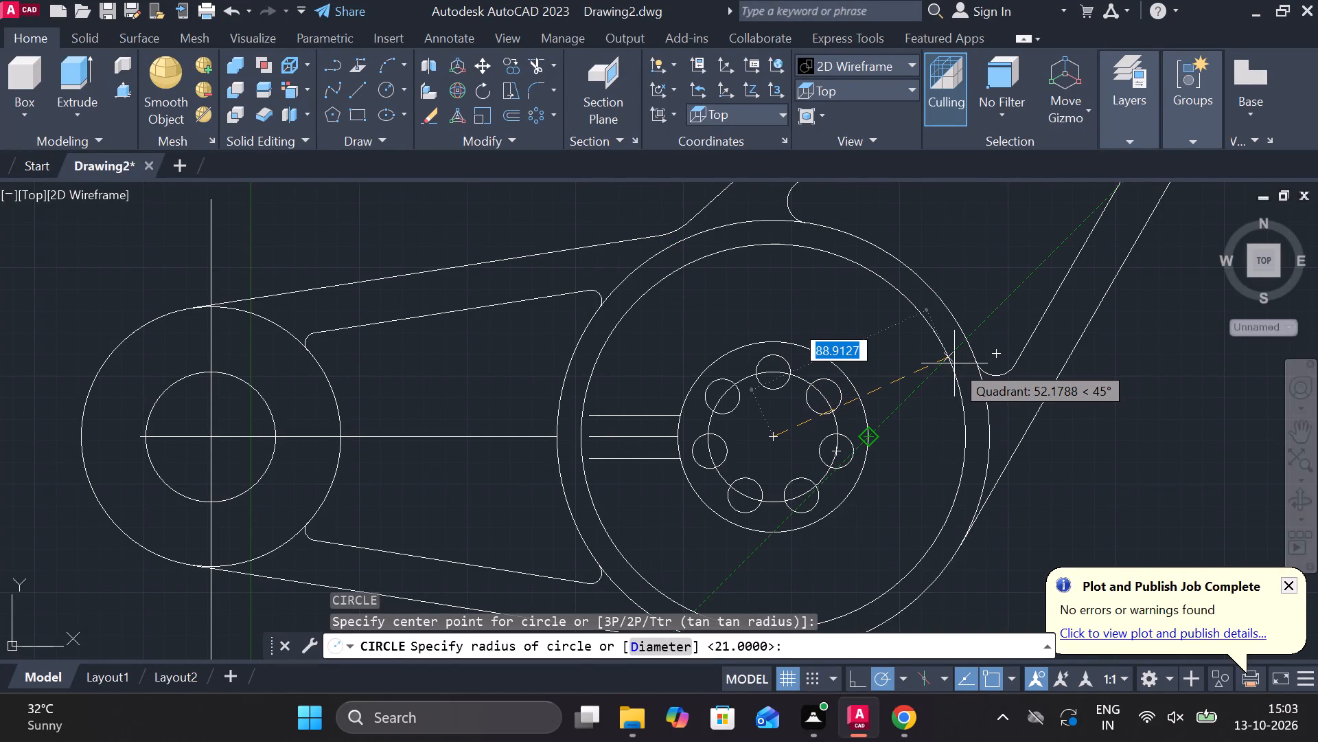
text(80)
key(Return)
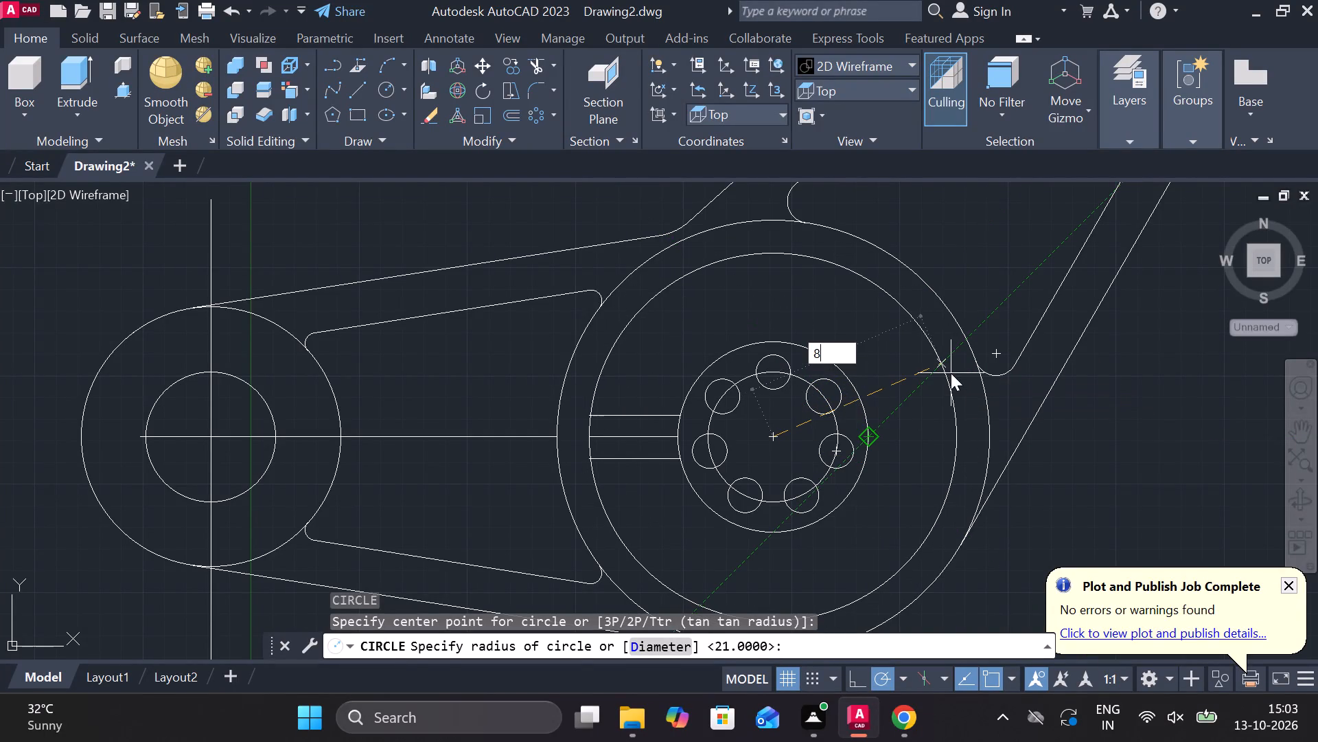
key(Escape)
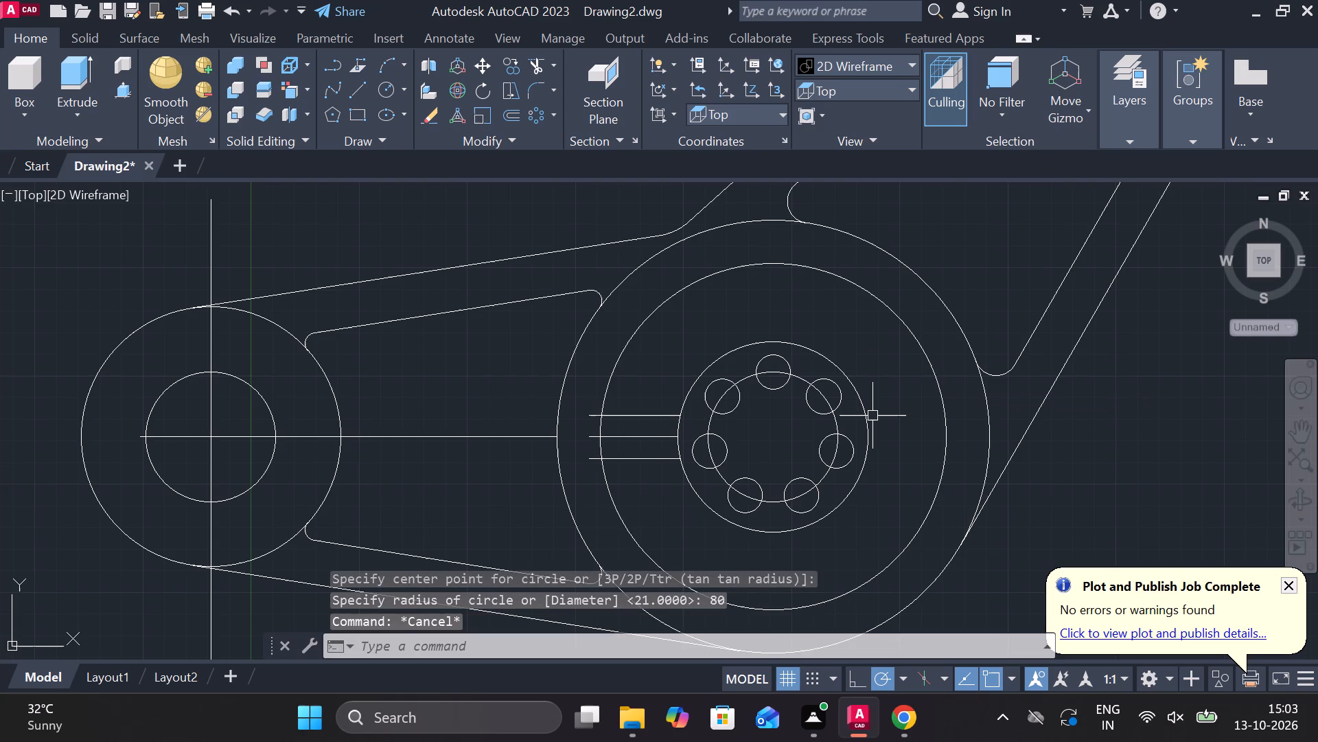
Draw a vertical line from the top quadrant of the circle around the hole pattern, ending just beyond the radius 80 circle.
key(l)
key(Return)
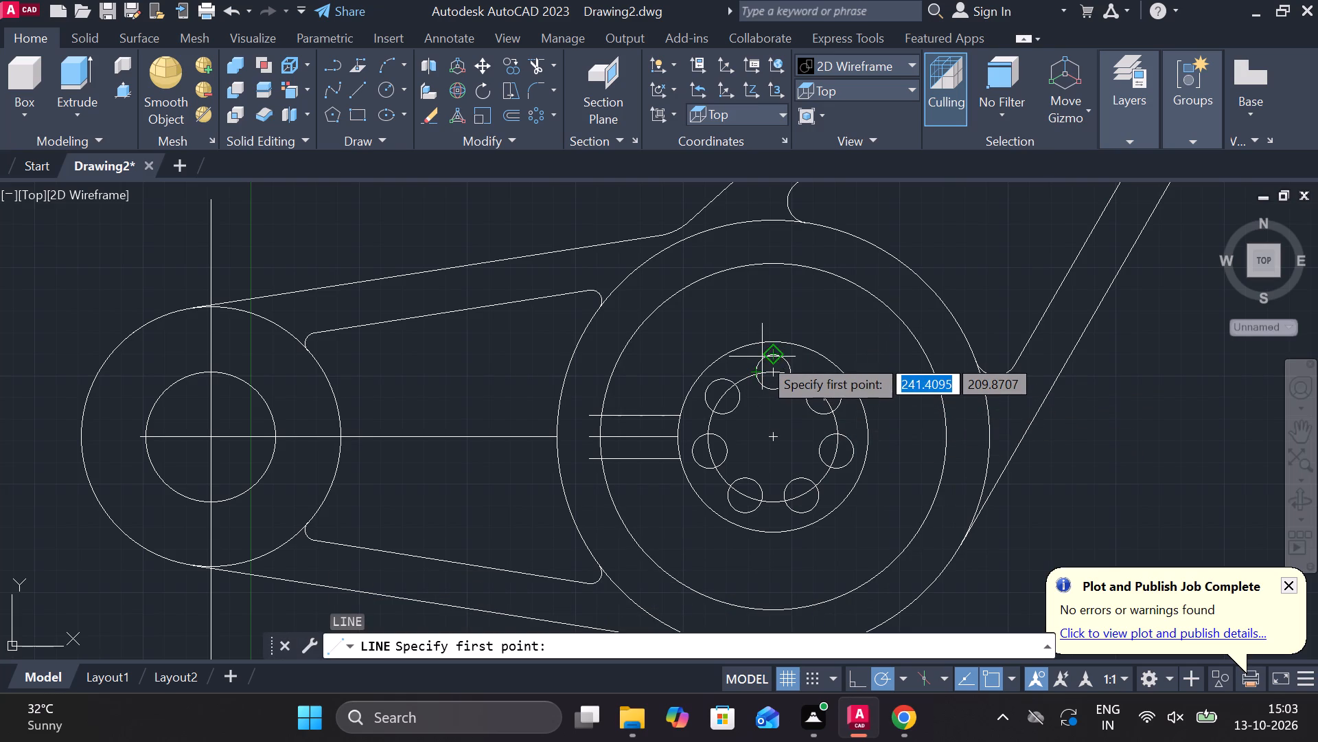
click(774, 339)
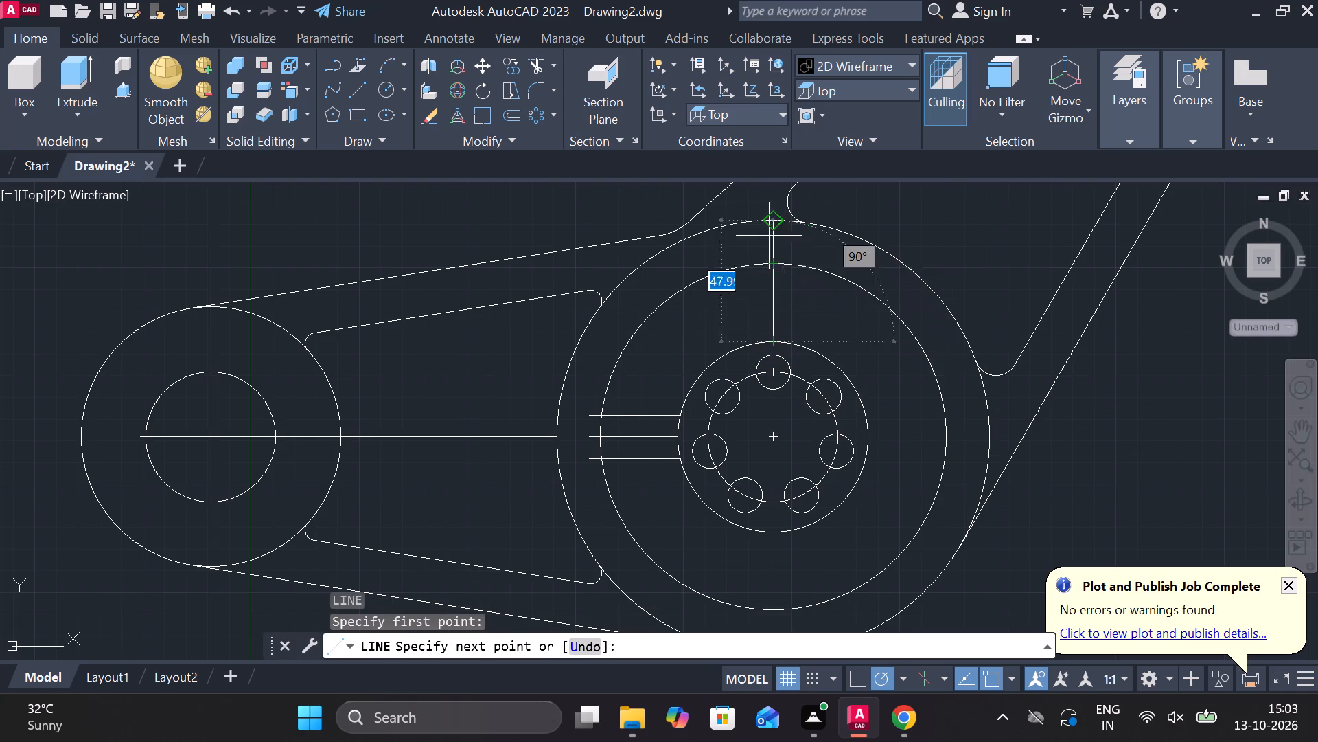
click(772, 245)
key(Escape)
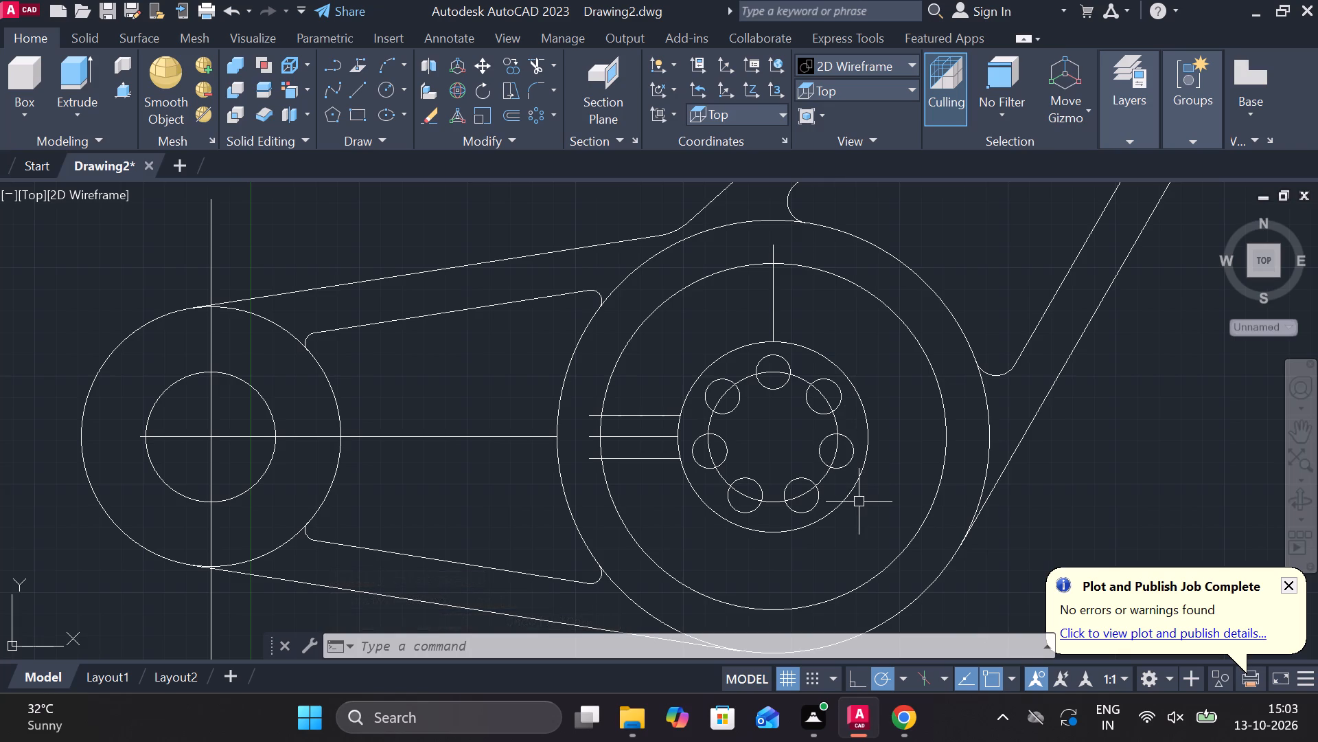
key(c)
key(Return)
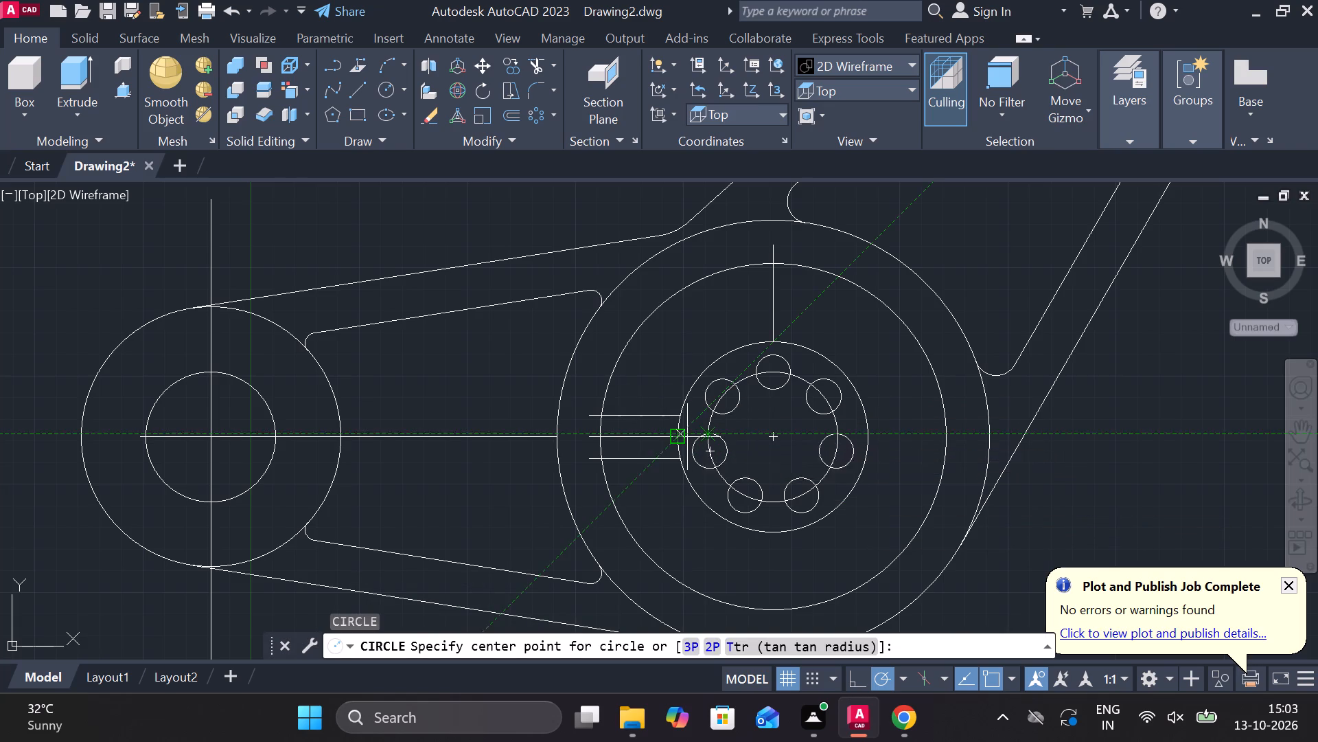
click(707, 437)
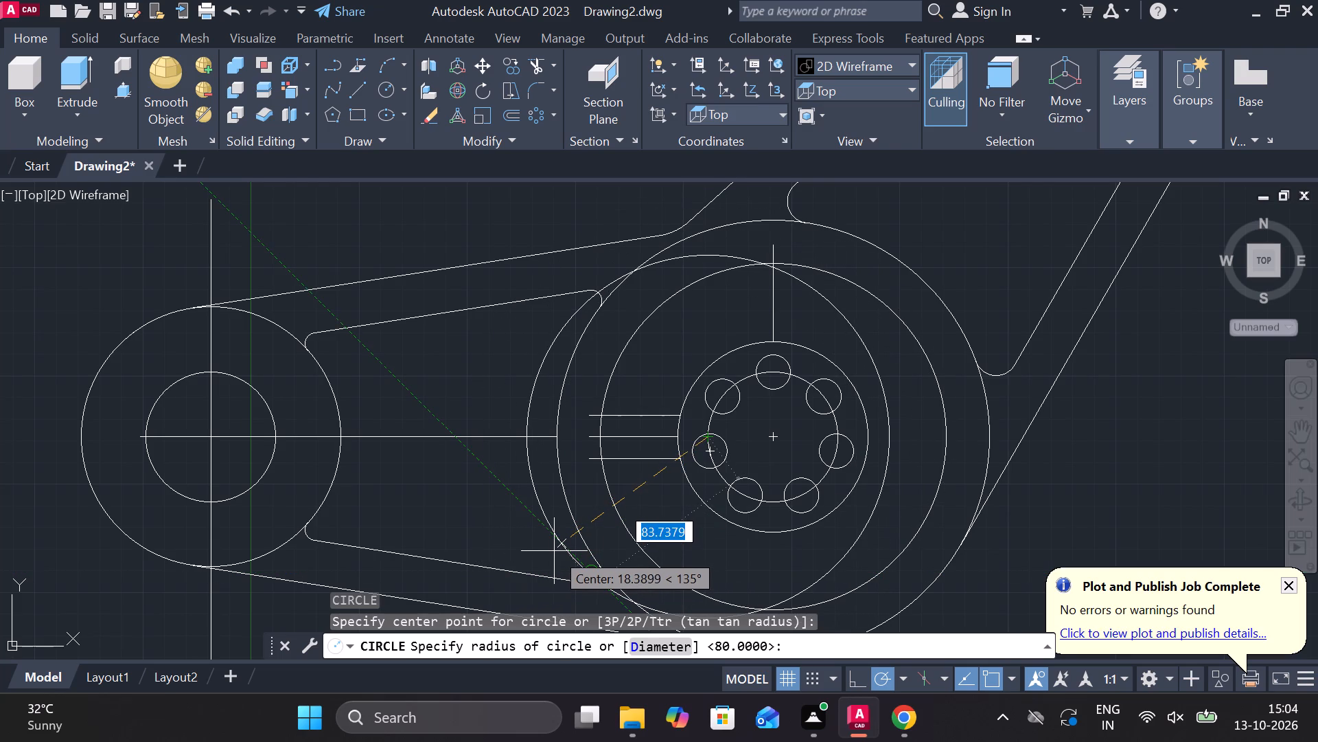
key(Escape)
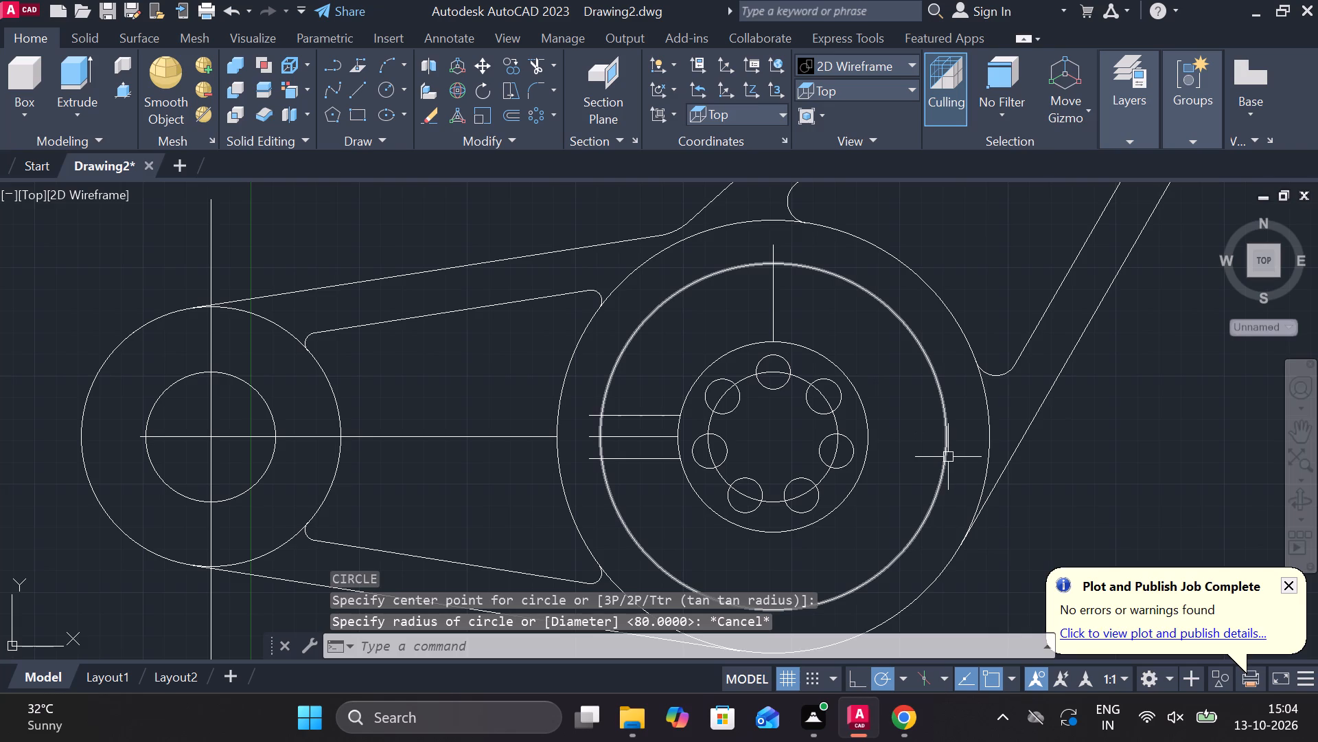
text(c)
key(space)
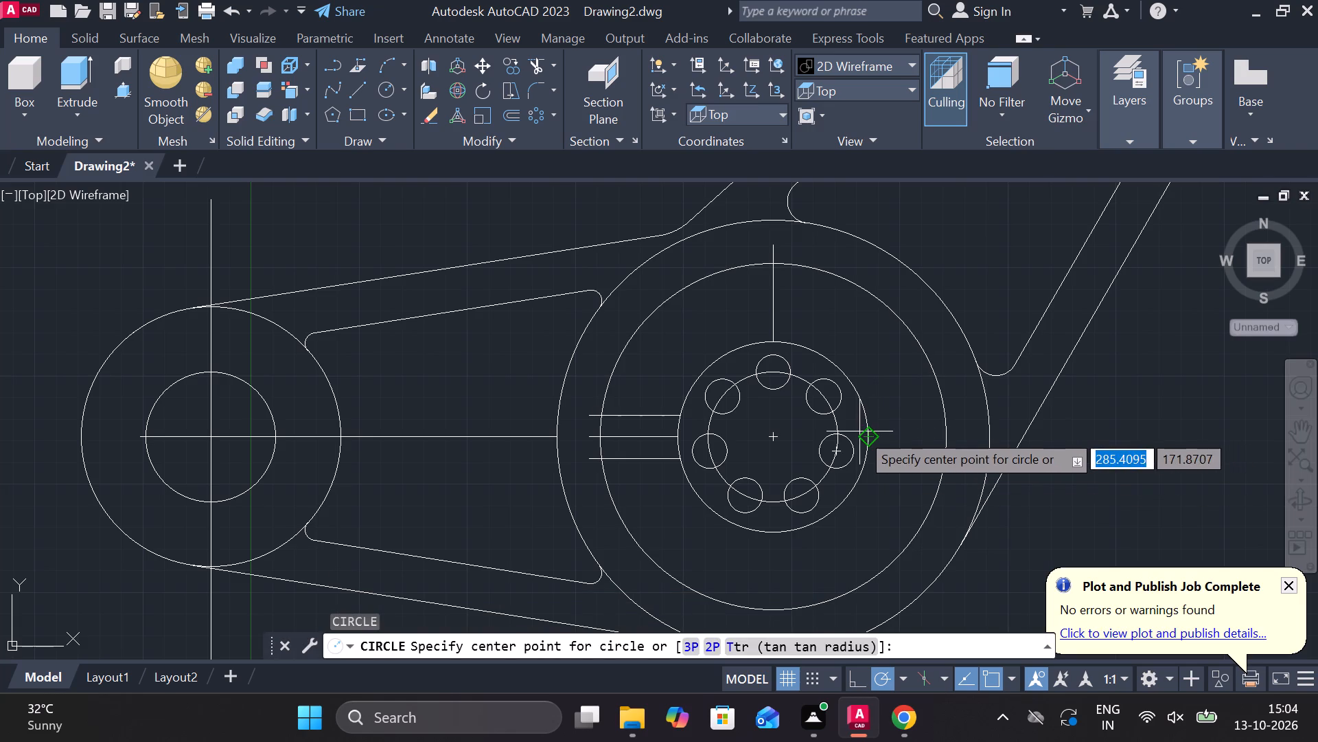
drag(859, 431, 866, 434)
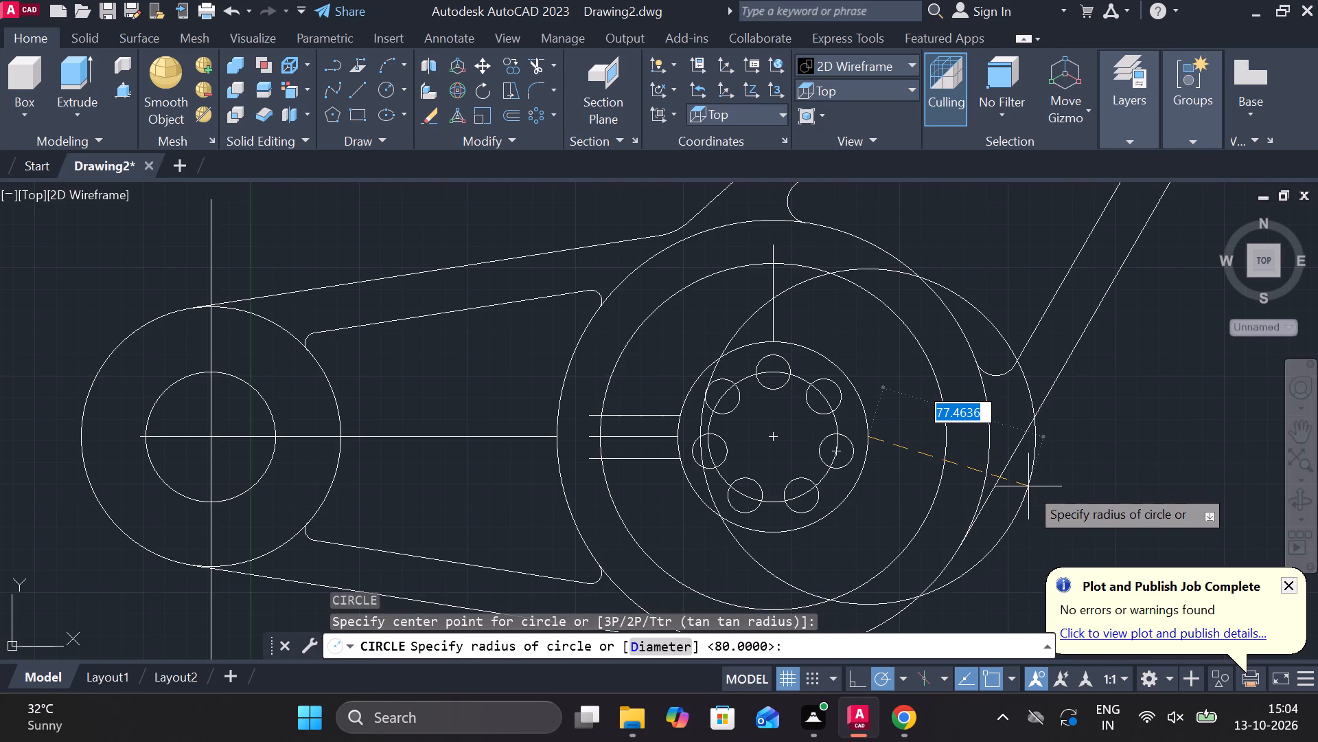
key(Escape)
Draw a horizontal line 40 long to the right from the centre of the seven-hole pattern.
key(l)
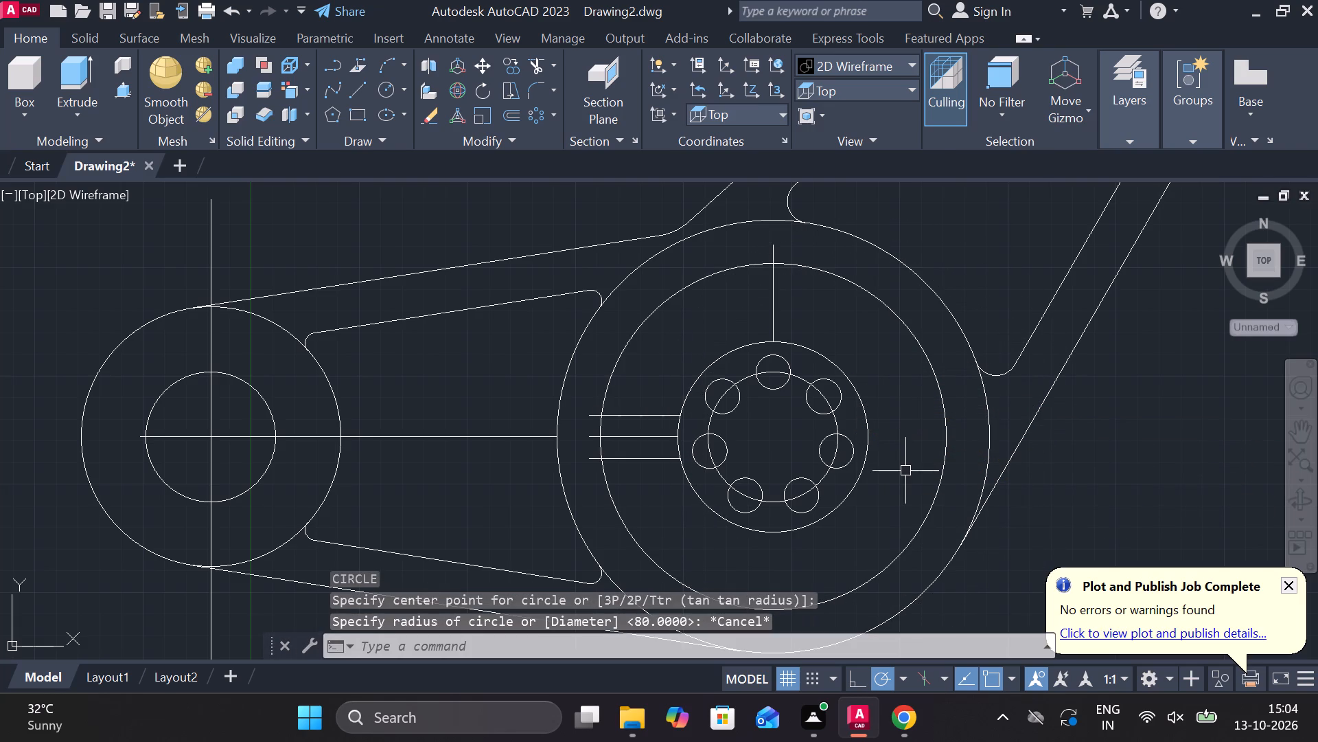
key(Return)
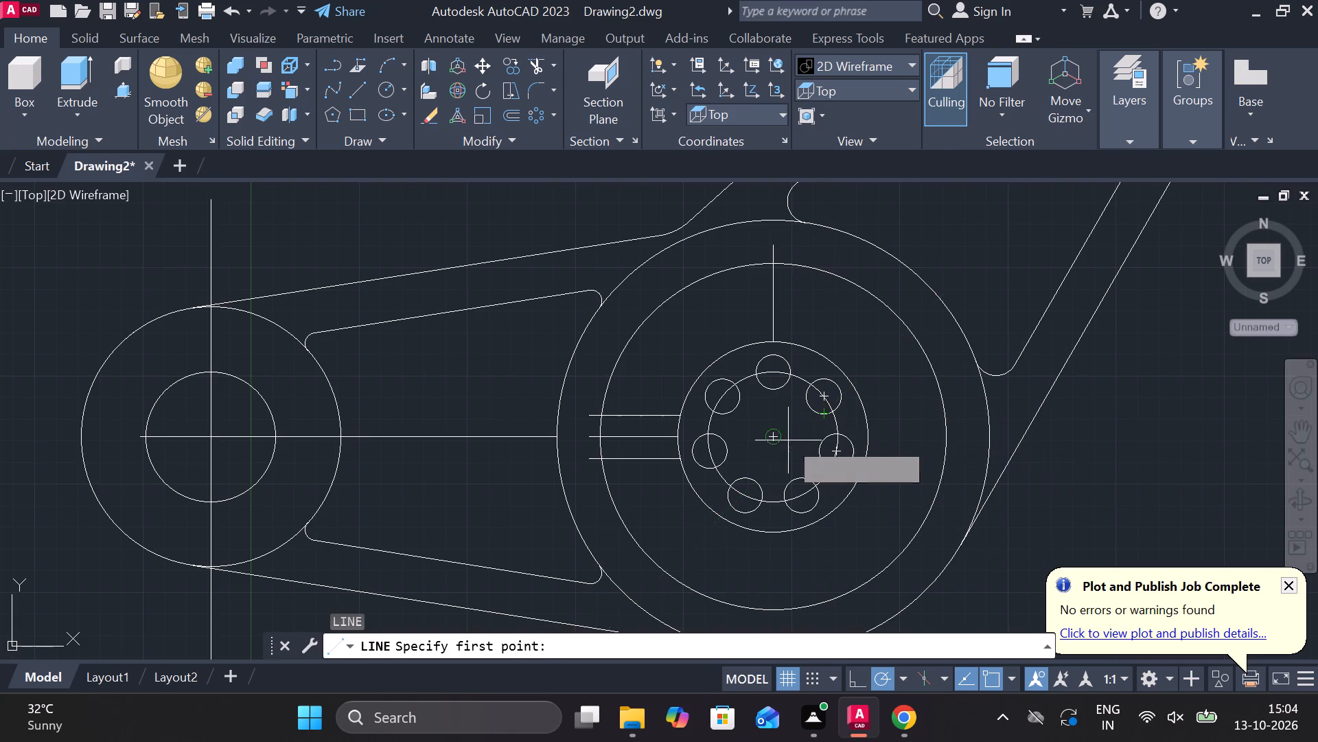
click(771, 435)
text(40)
key(Return)
key(Escape)
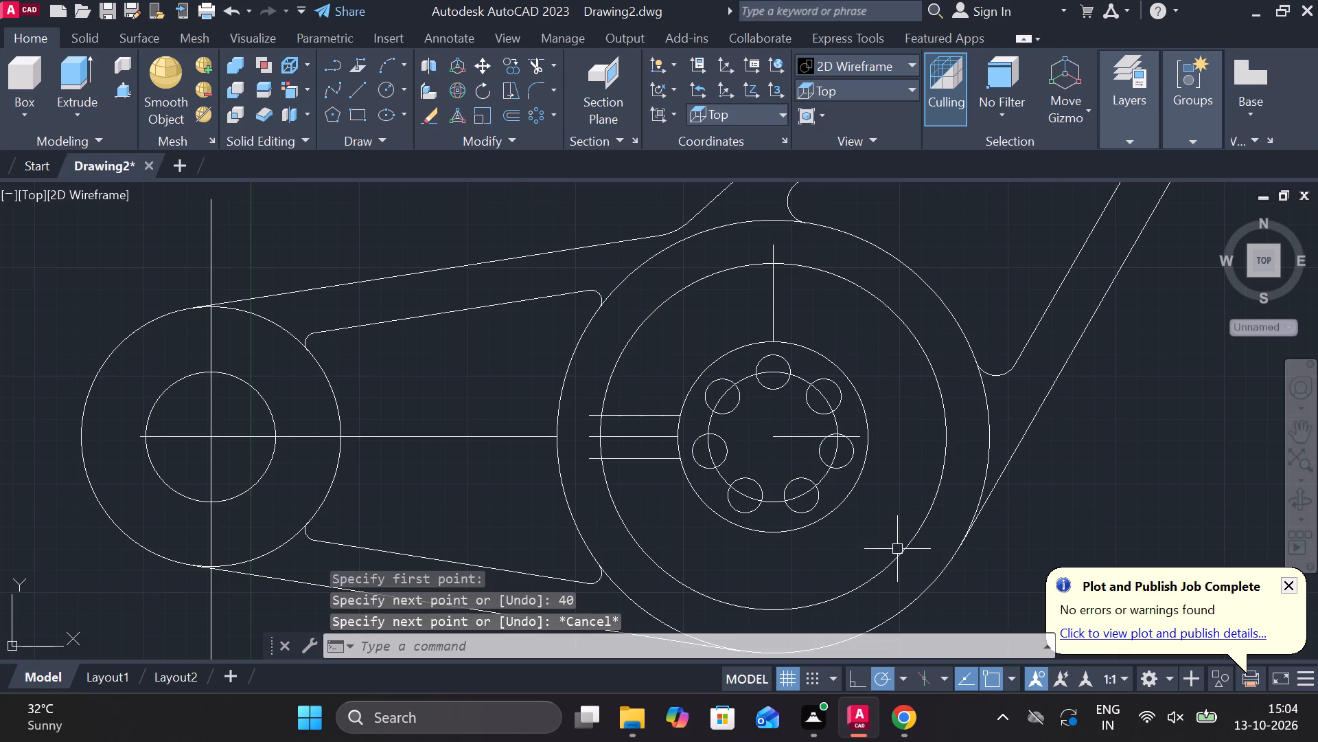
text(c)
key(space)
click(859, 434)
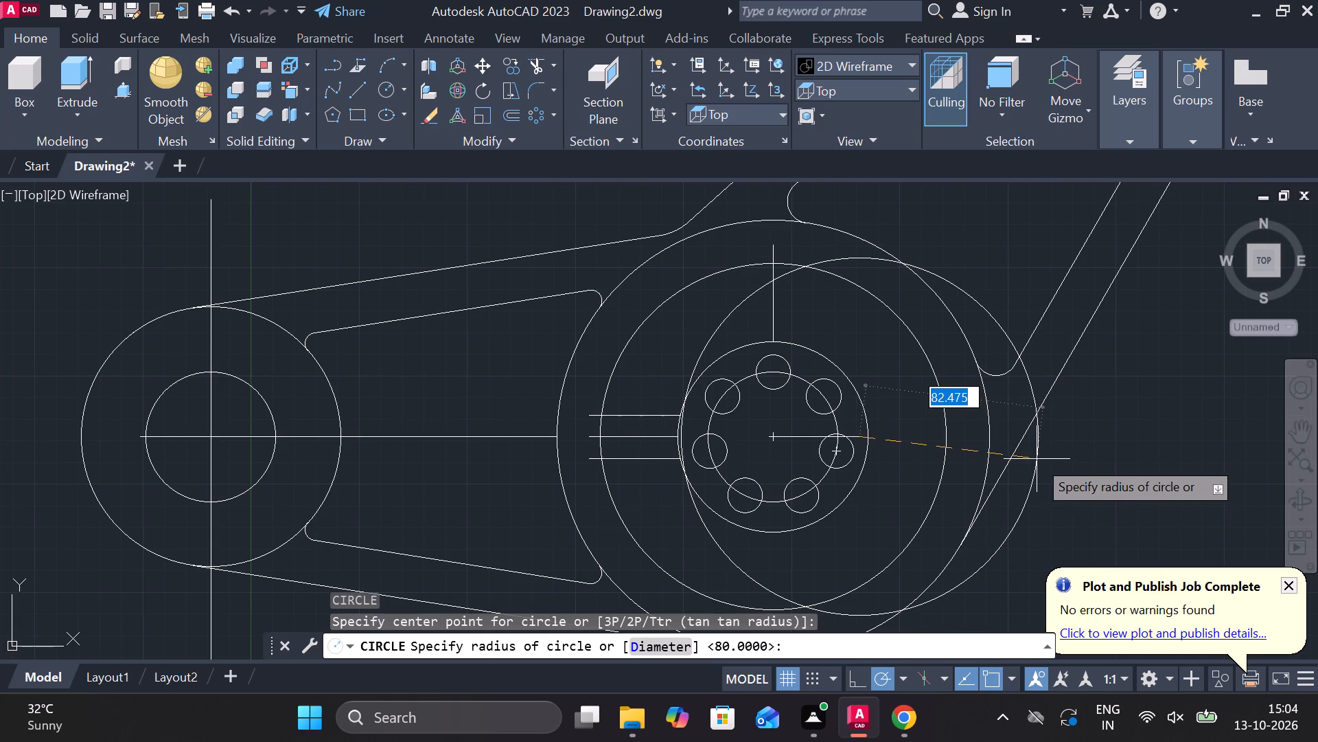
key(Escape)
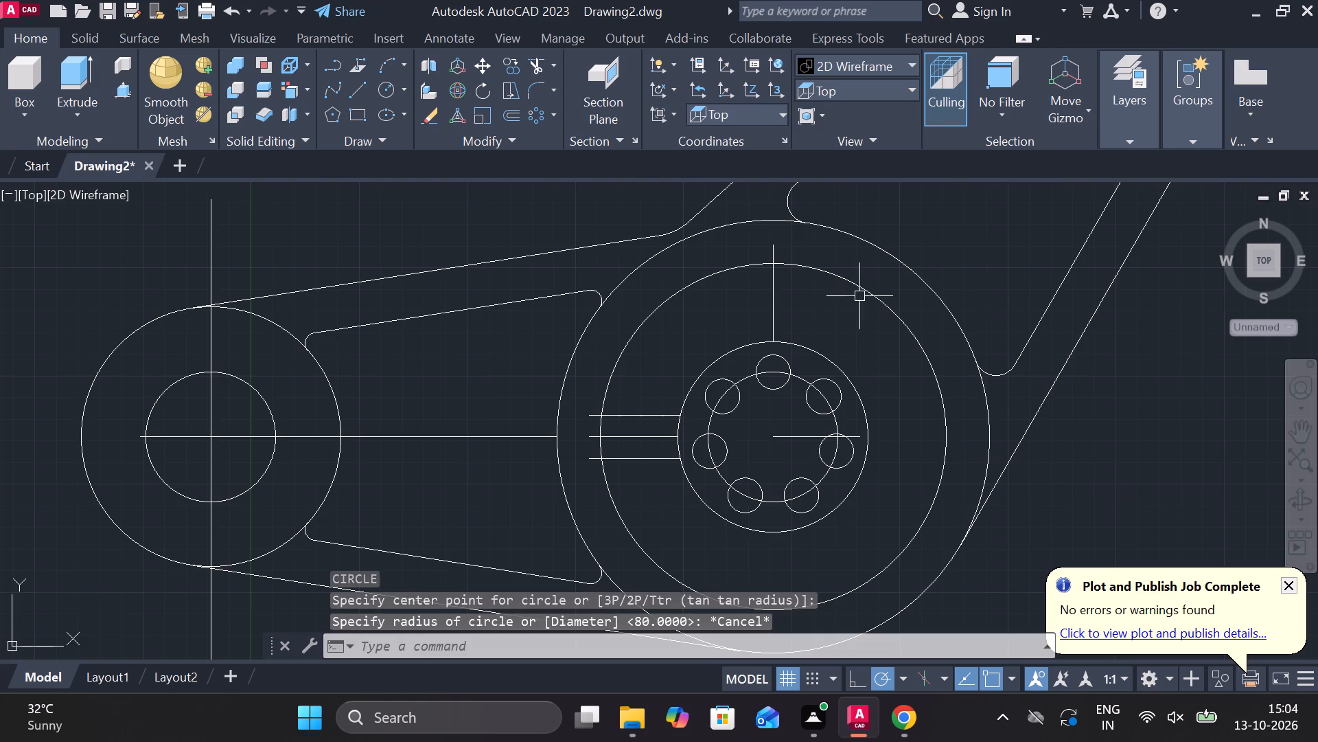
Draw a circle of radius 50 centred on the seven-hole pattern.
text(c)
key(space)
click(778, 441)
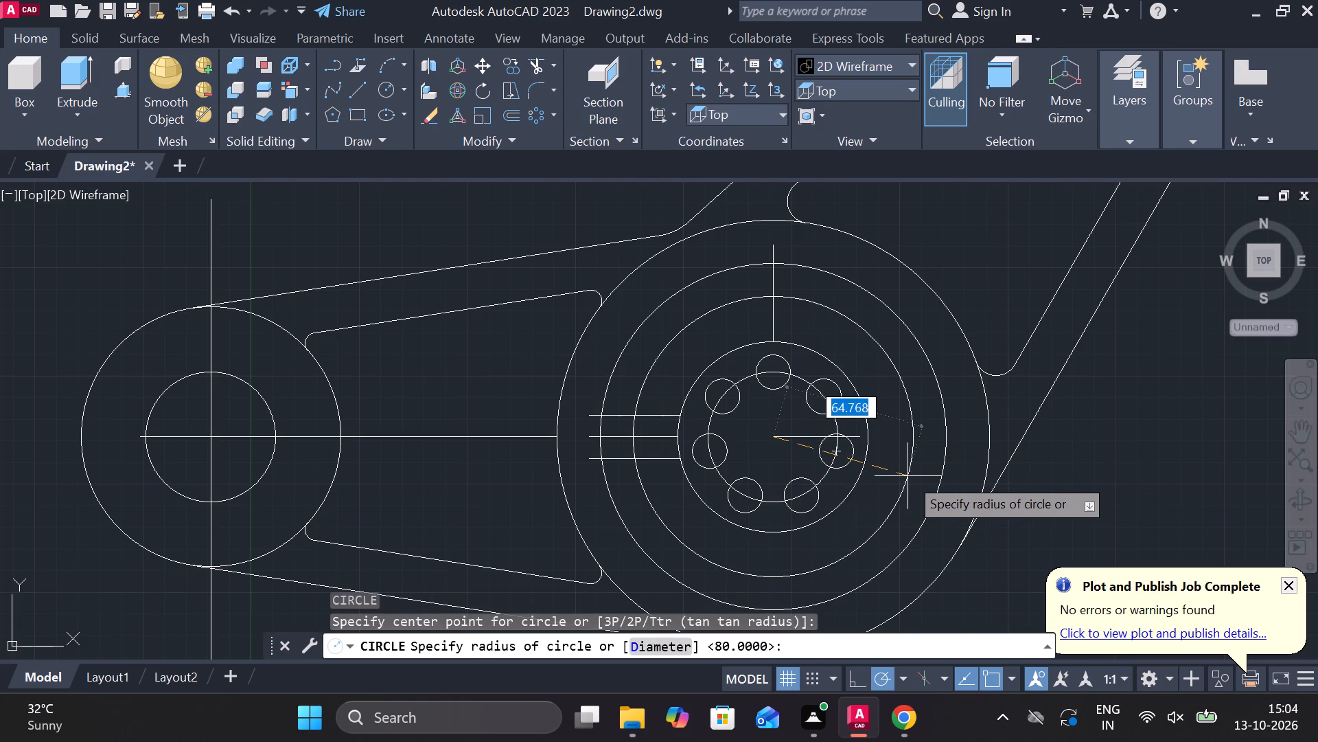
text(50)
key(Return)
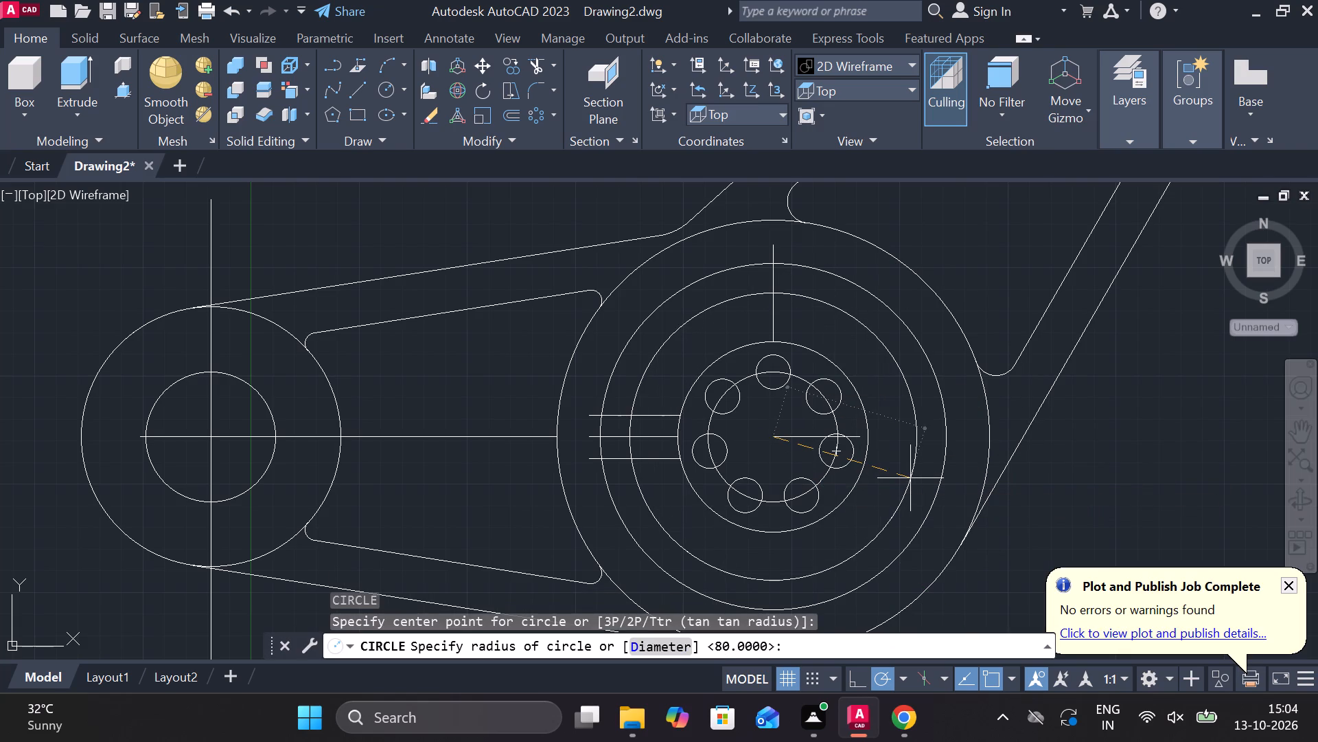
Erase the radius 80 circle around the seven-hole pattern.
scroll(775, 383, up, 1)
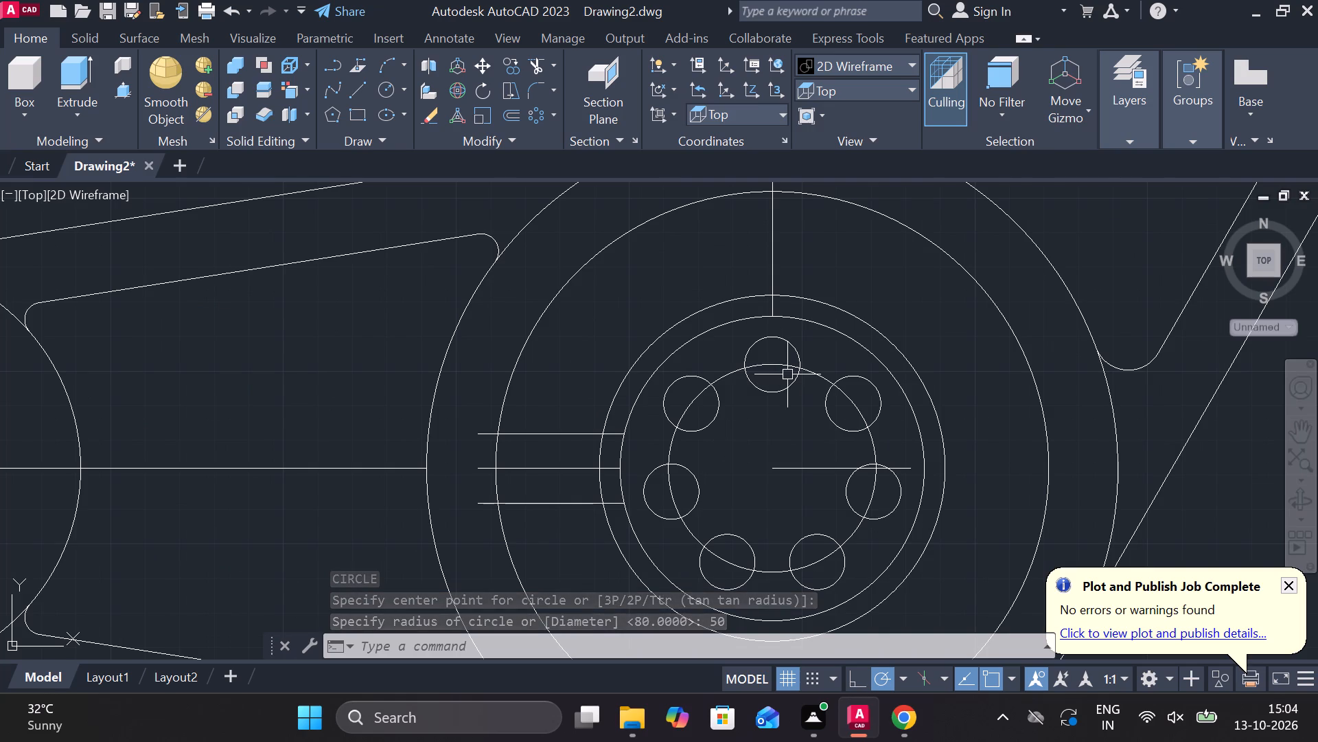
click(1013, 334)
text(e)
key(space)
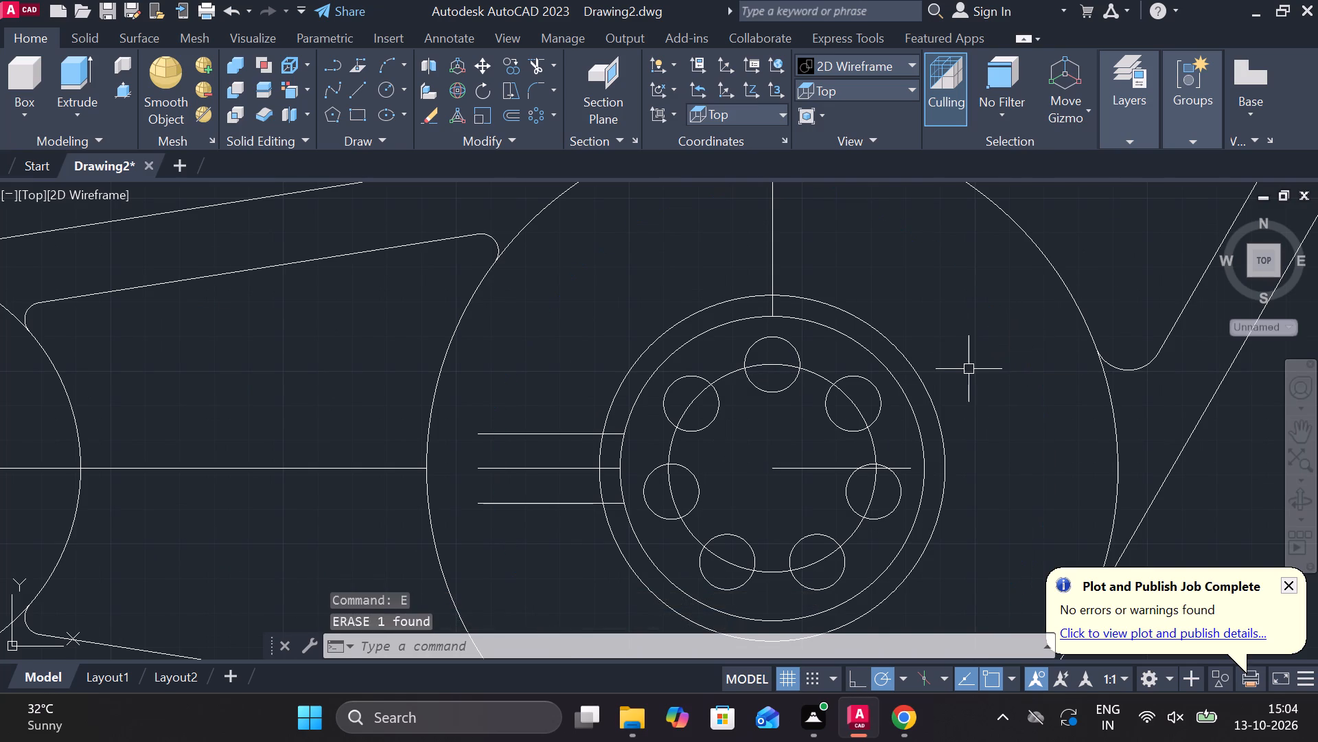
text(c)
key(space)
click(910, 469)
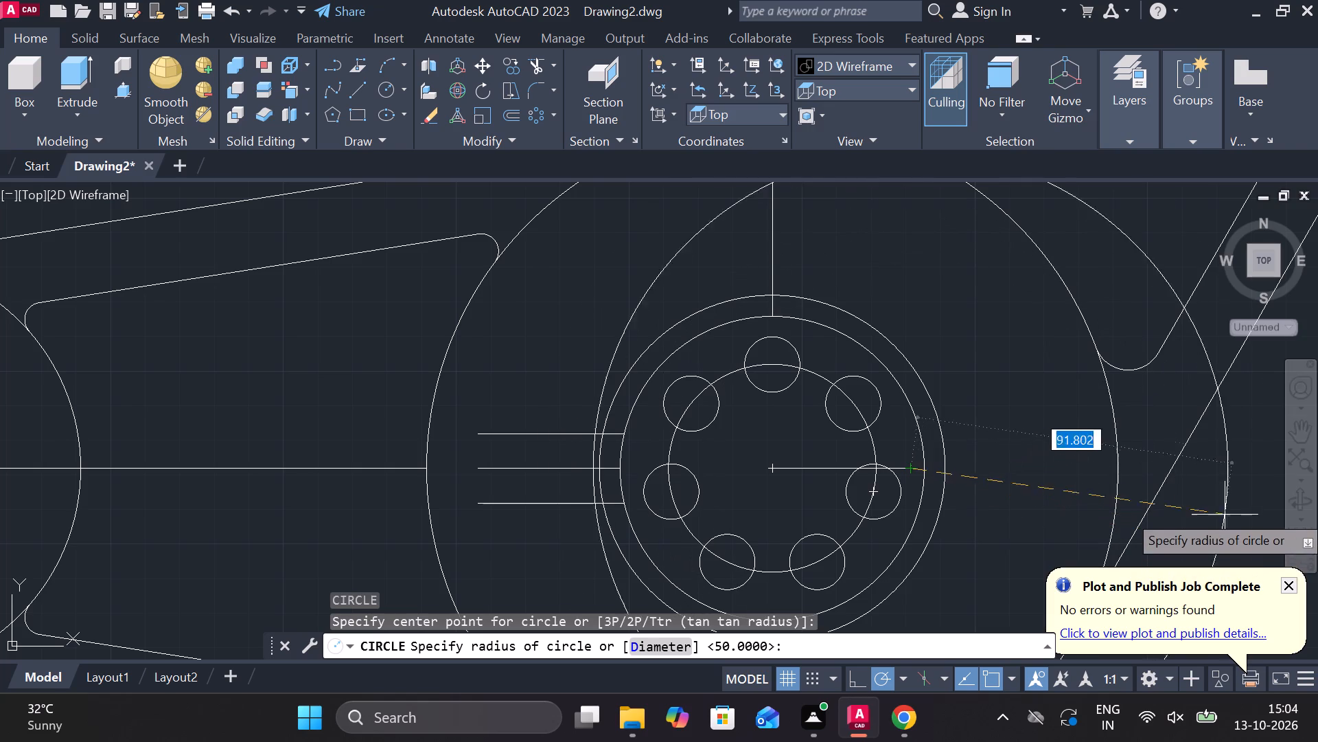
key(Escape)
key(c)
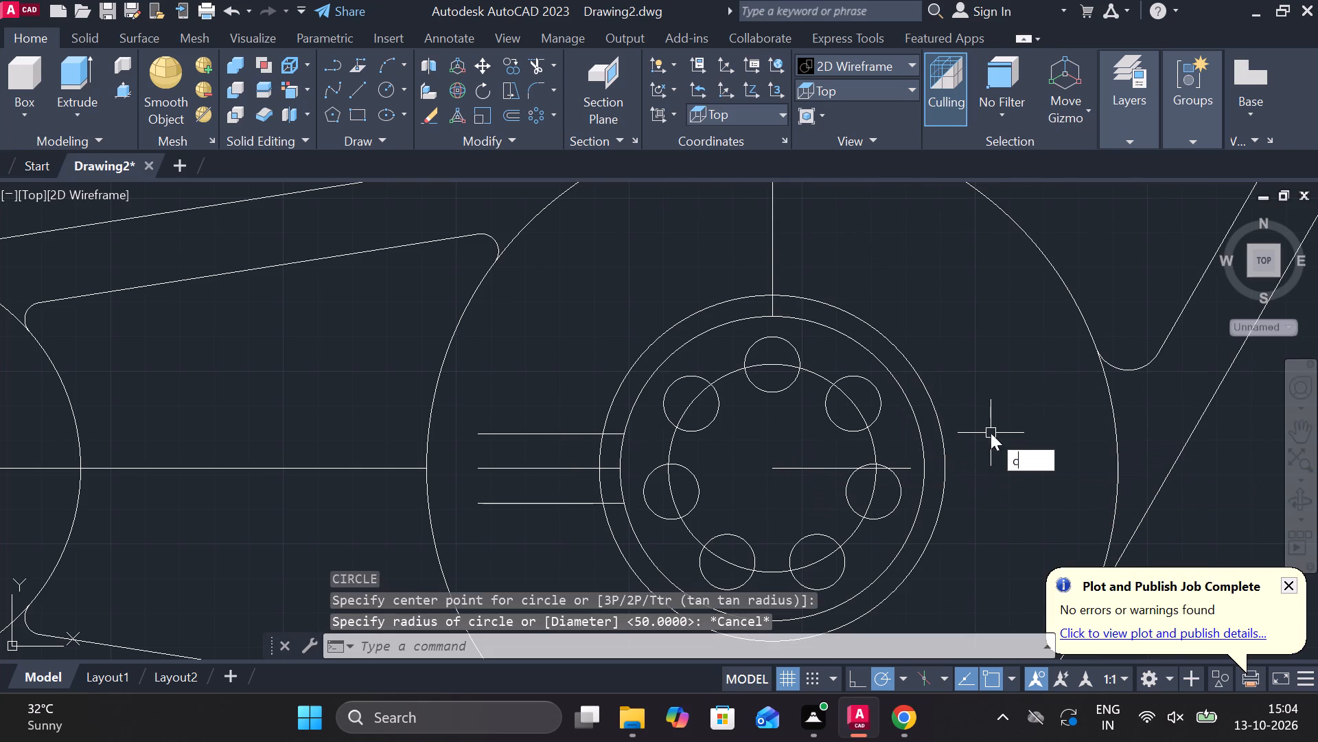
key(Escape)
Draw a horizontal line 40 long to the left from the centre of the seven-hole pattern.
key(l)
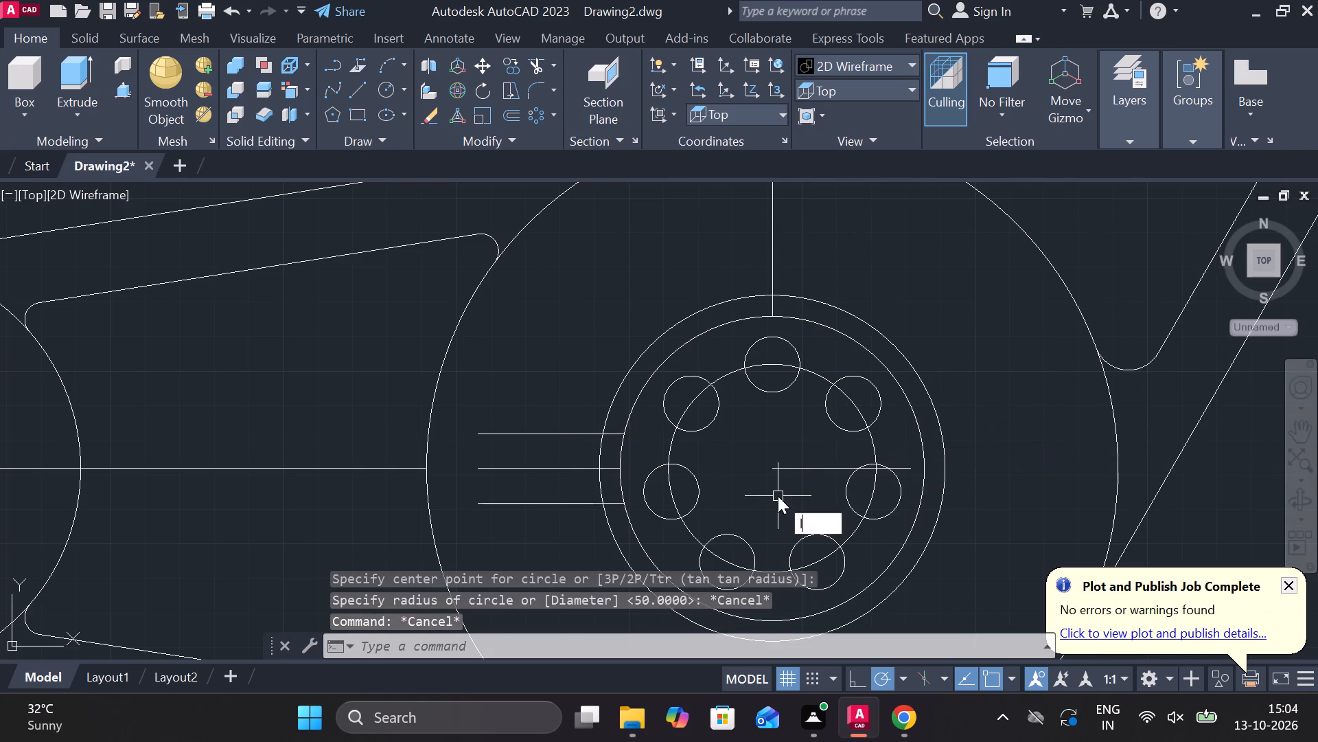
key(Return)
click(774, 468)
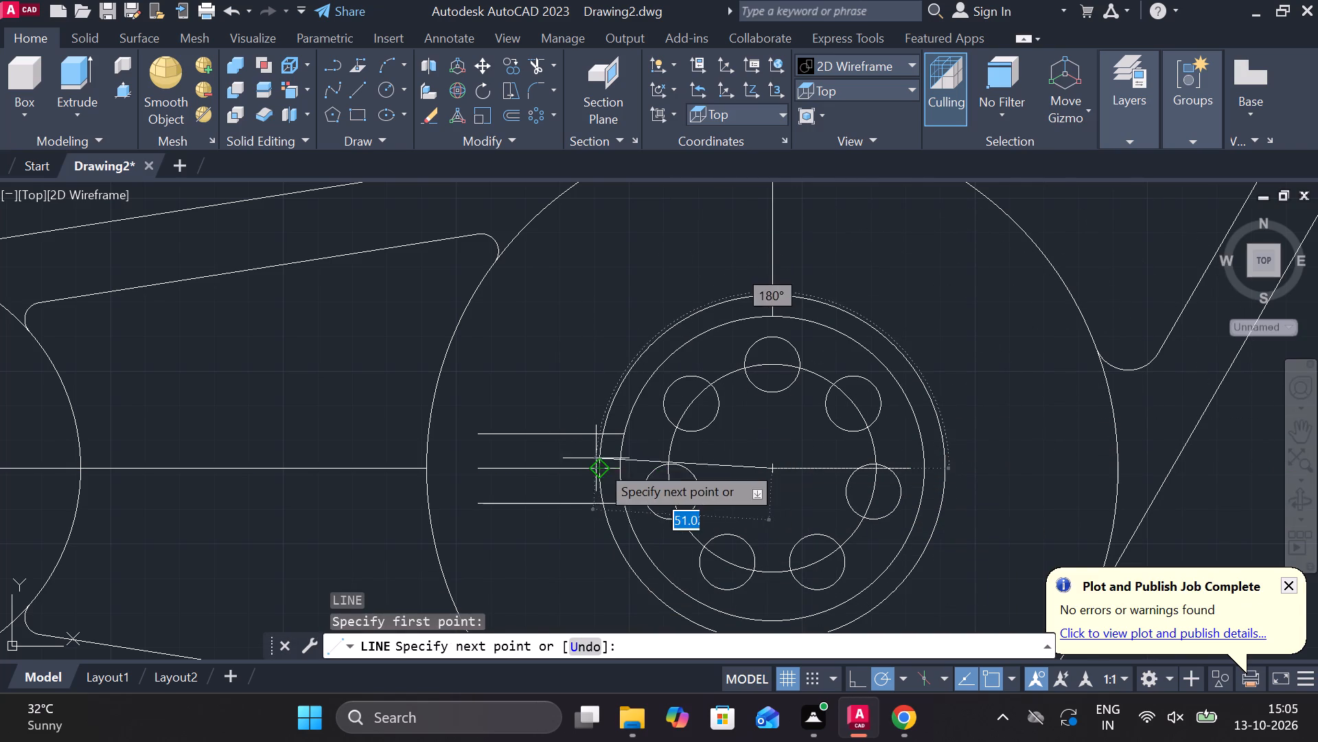
scroll(640, 470, up, 2)
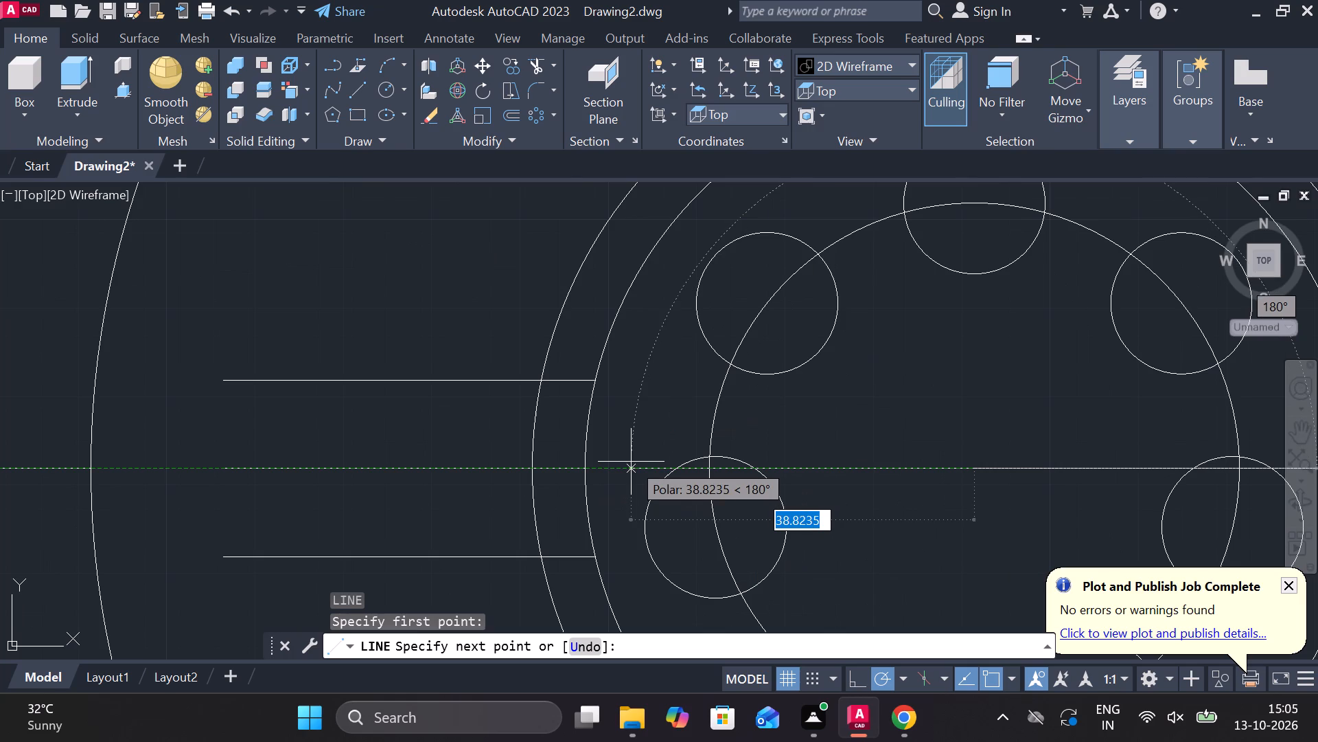
text(40)
key(Return)
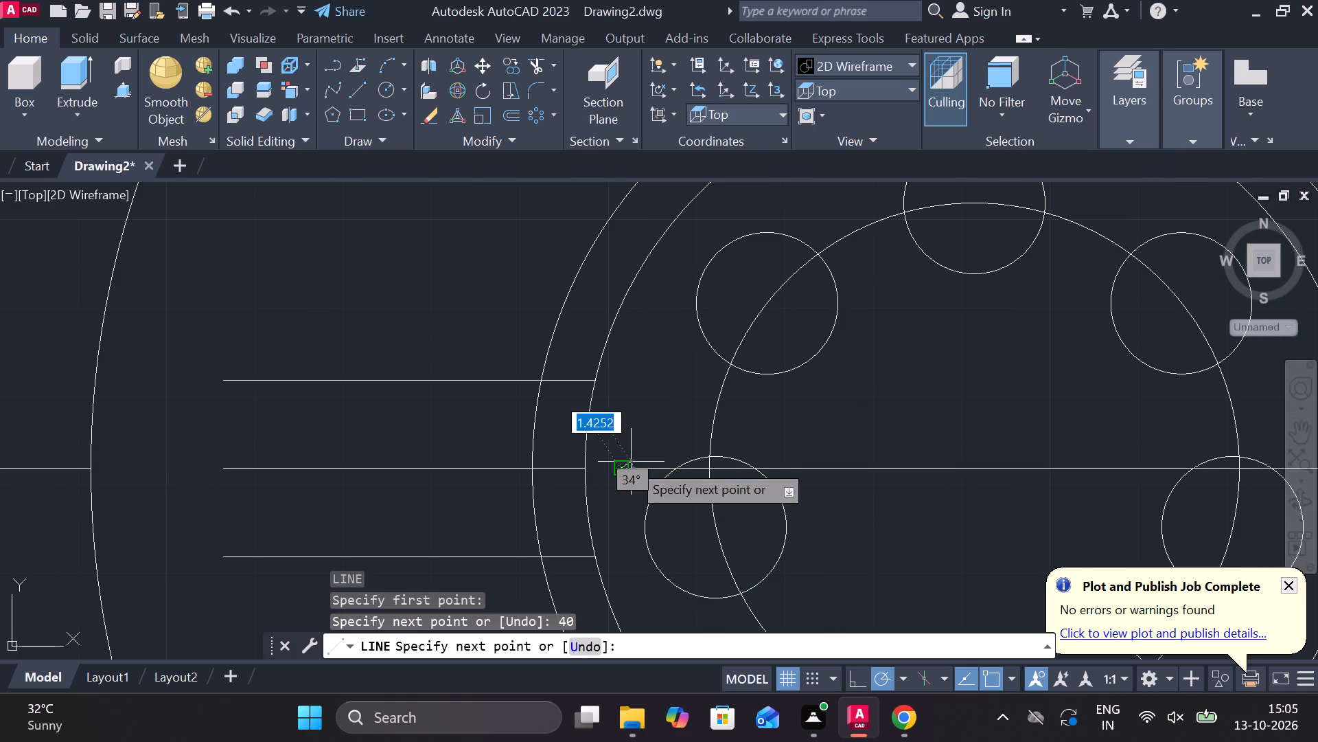
key(Escape)
Draw a circle centred on the left end of the horizontal line running left from the hole pattern's centre.
text(c)
key(space)
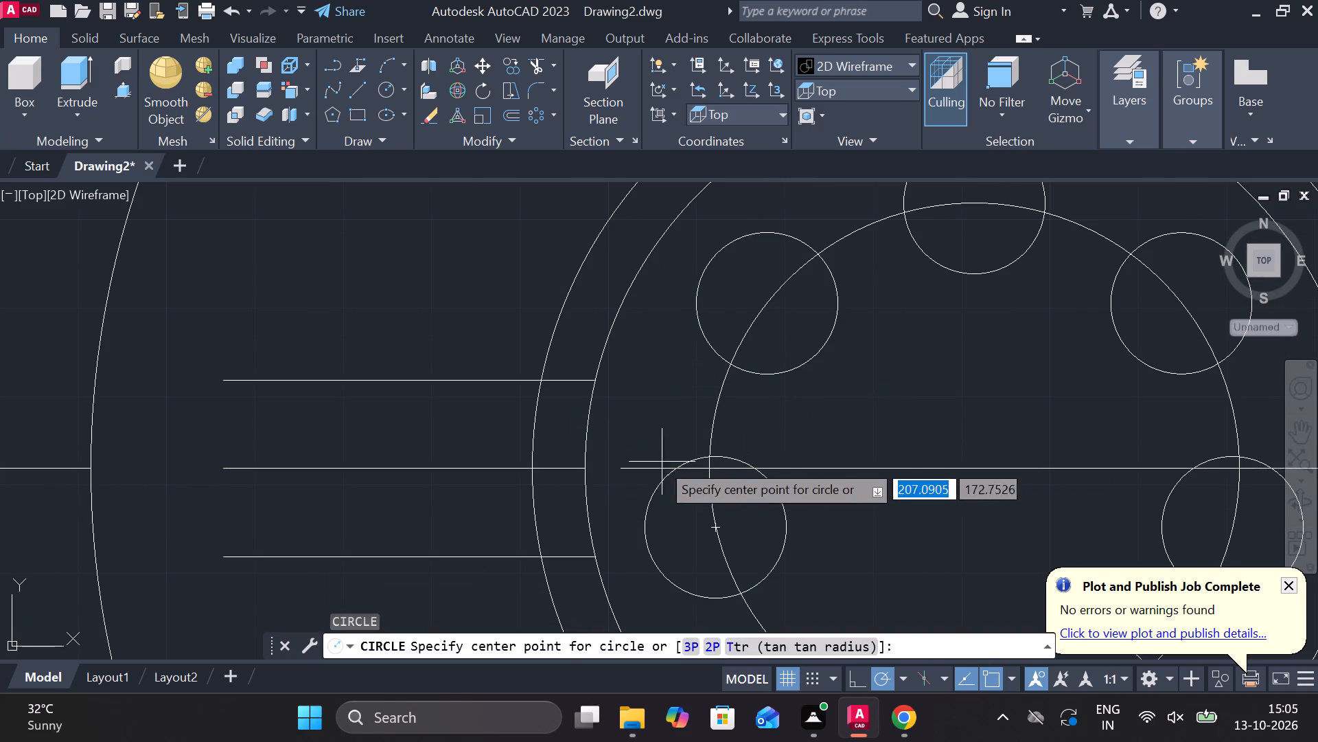
click(614, 471)
scroll(795, 496, down, 1)
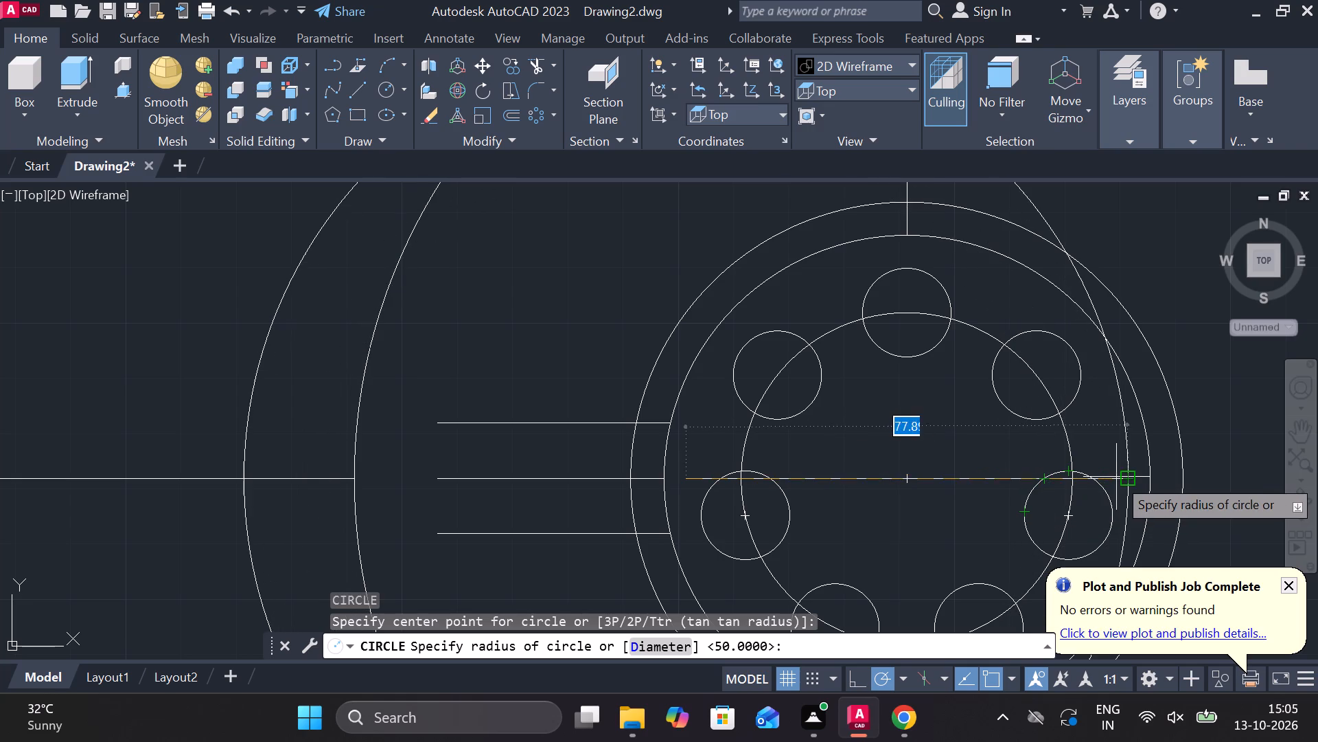
scroll(1133, 474, down, 2)
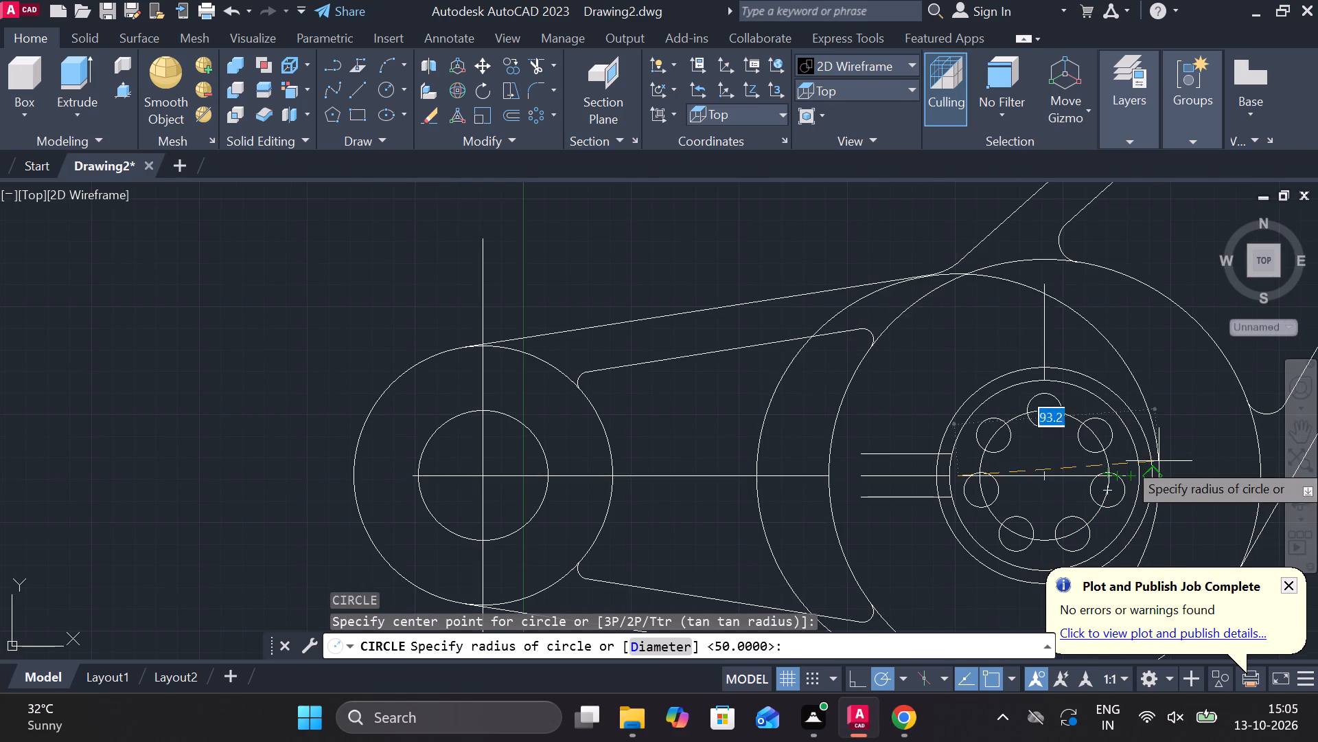
middle_drag(1140, 462, 956, 438)
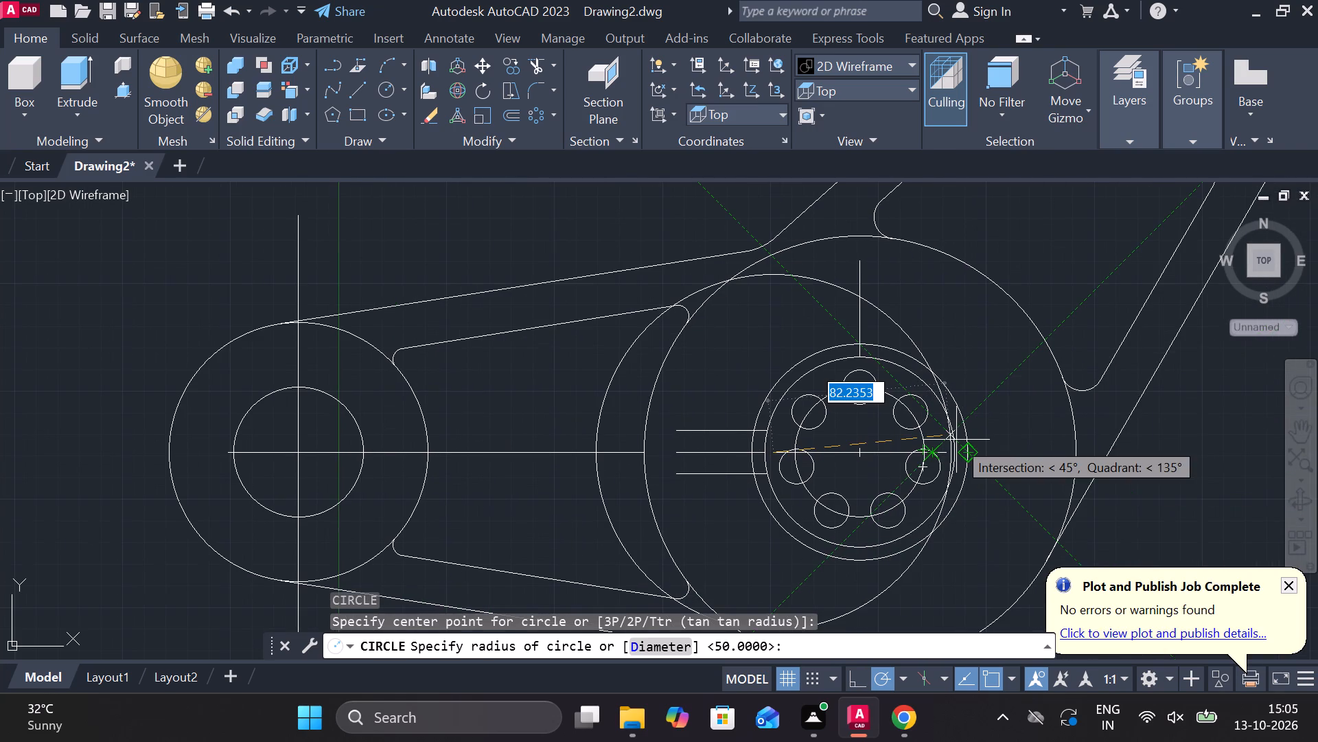
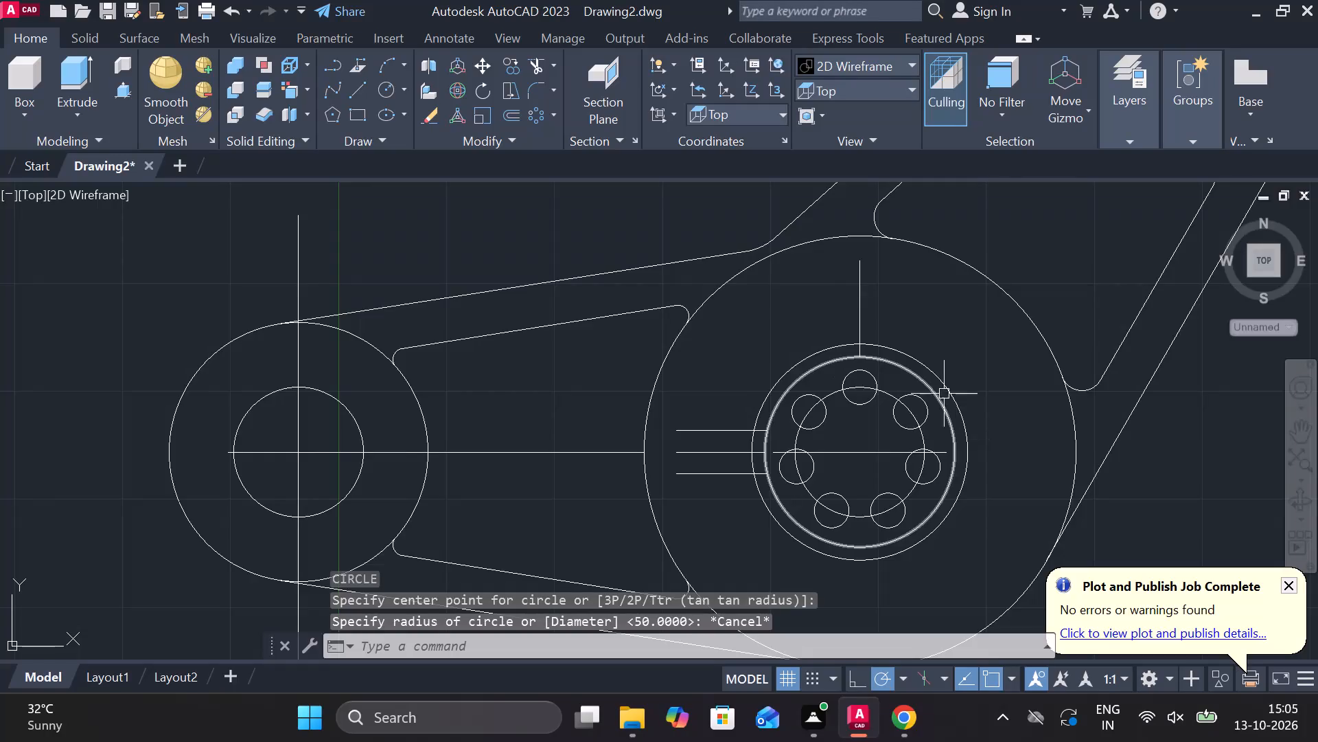
Erase the radius 50 circle around the seven-hole pattern.
key(Escape)
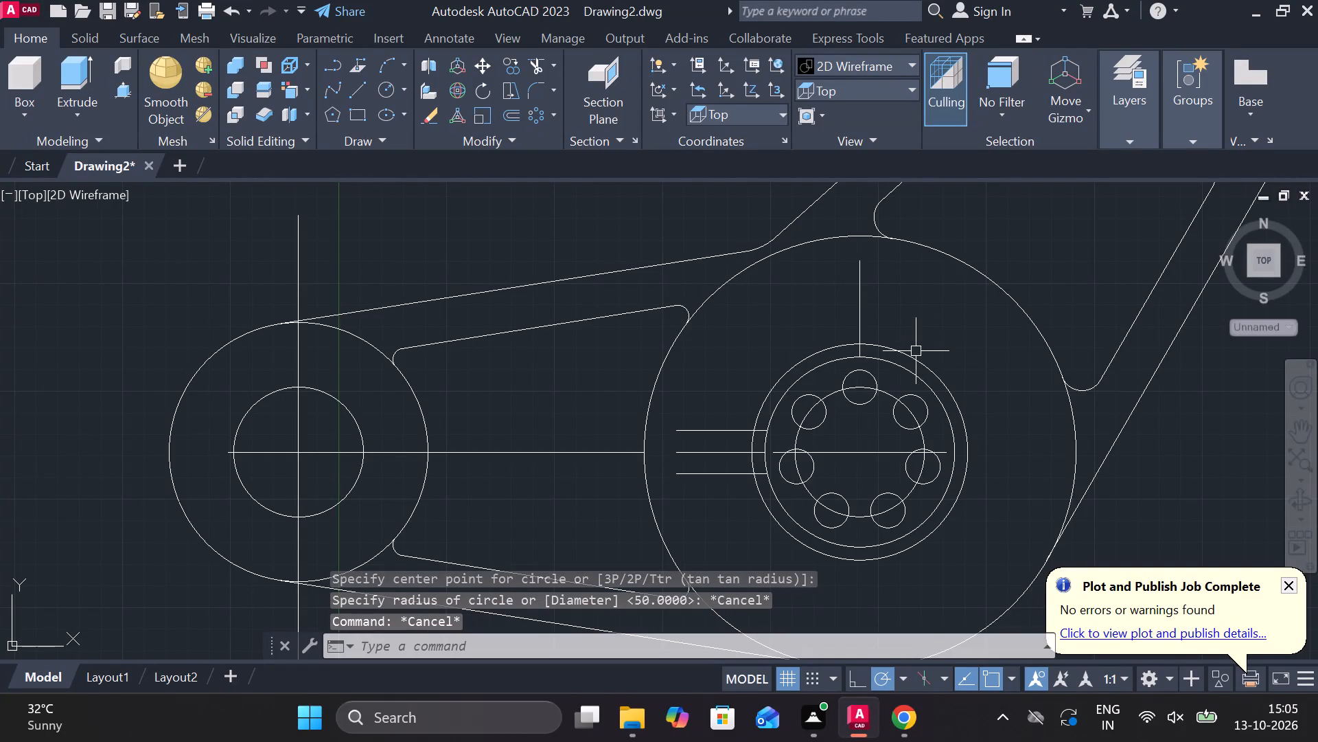
click(917, 361)
text(e)
key(space)
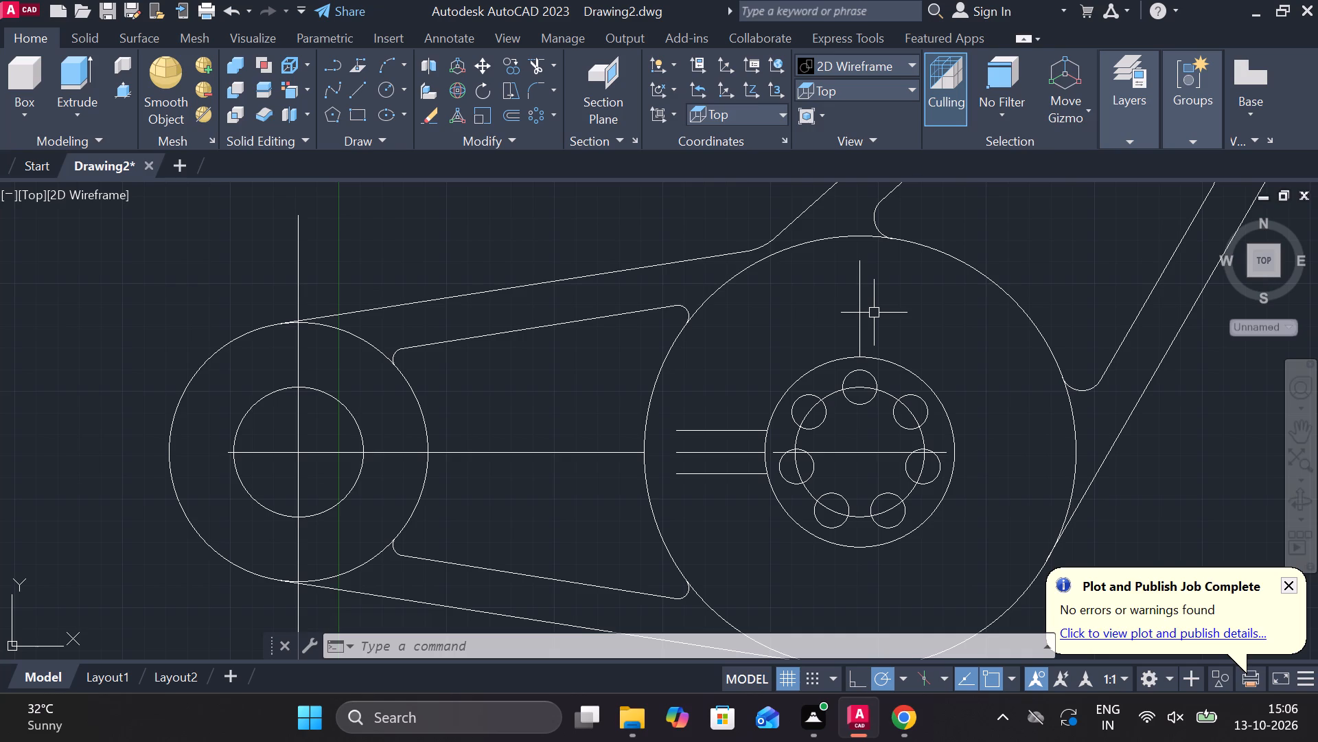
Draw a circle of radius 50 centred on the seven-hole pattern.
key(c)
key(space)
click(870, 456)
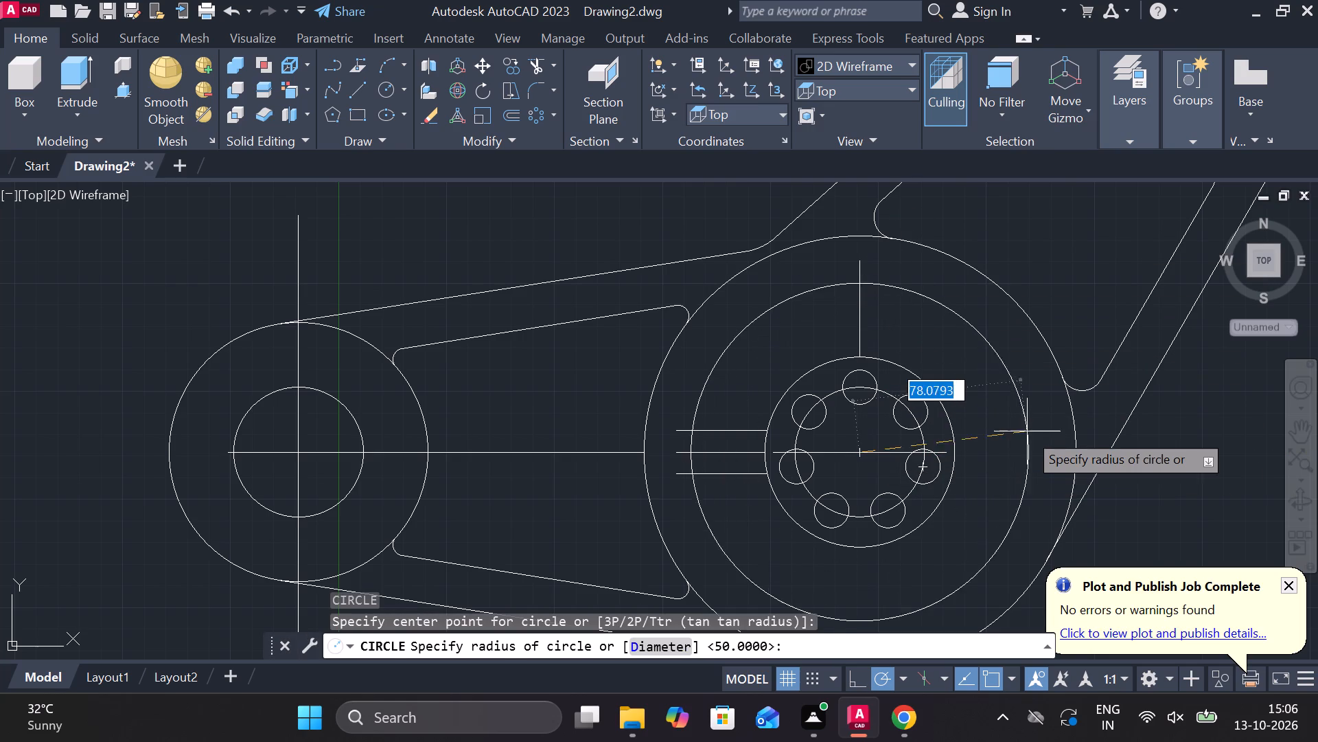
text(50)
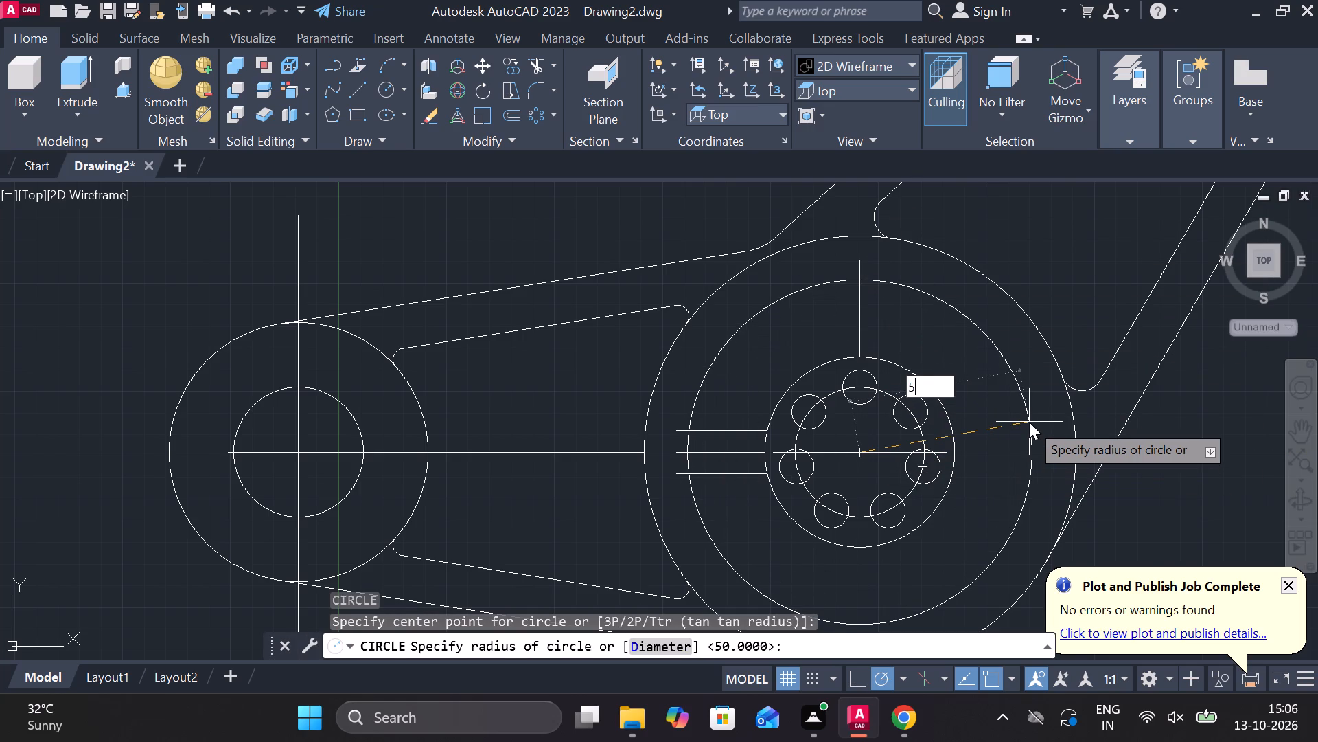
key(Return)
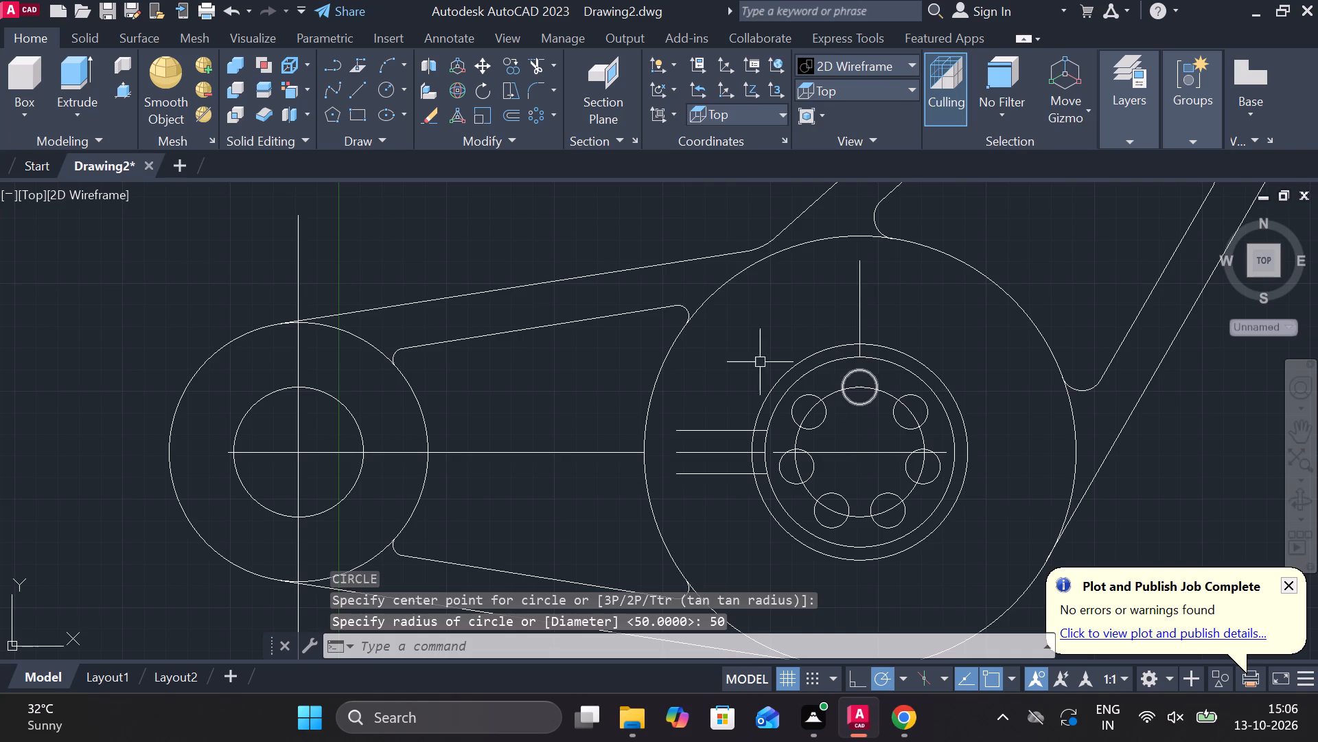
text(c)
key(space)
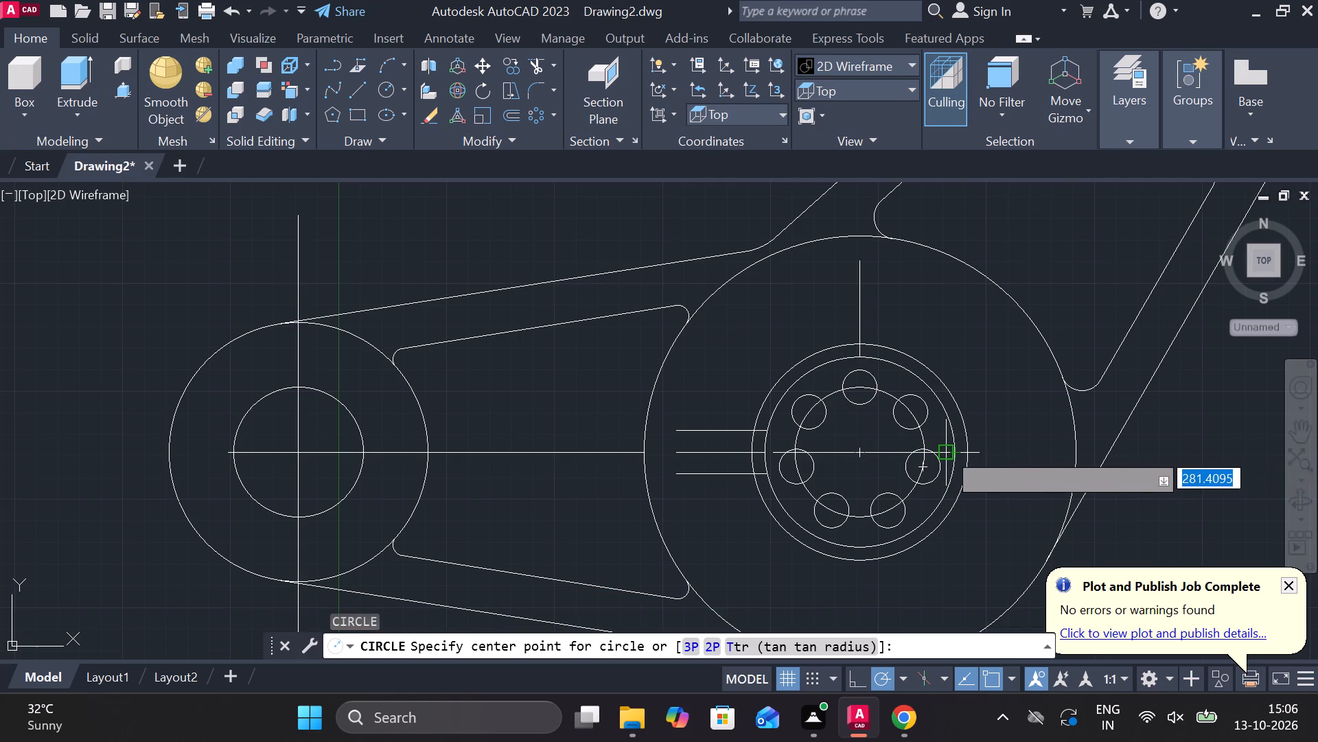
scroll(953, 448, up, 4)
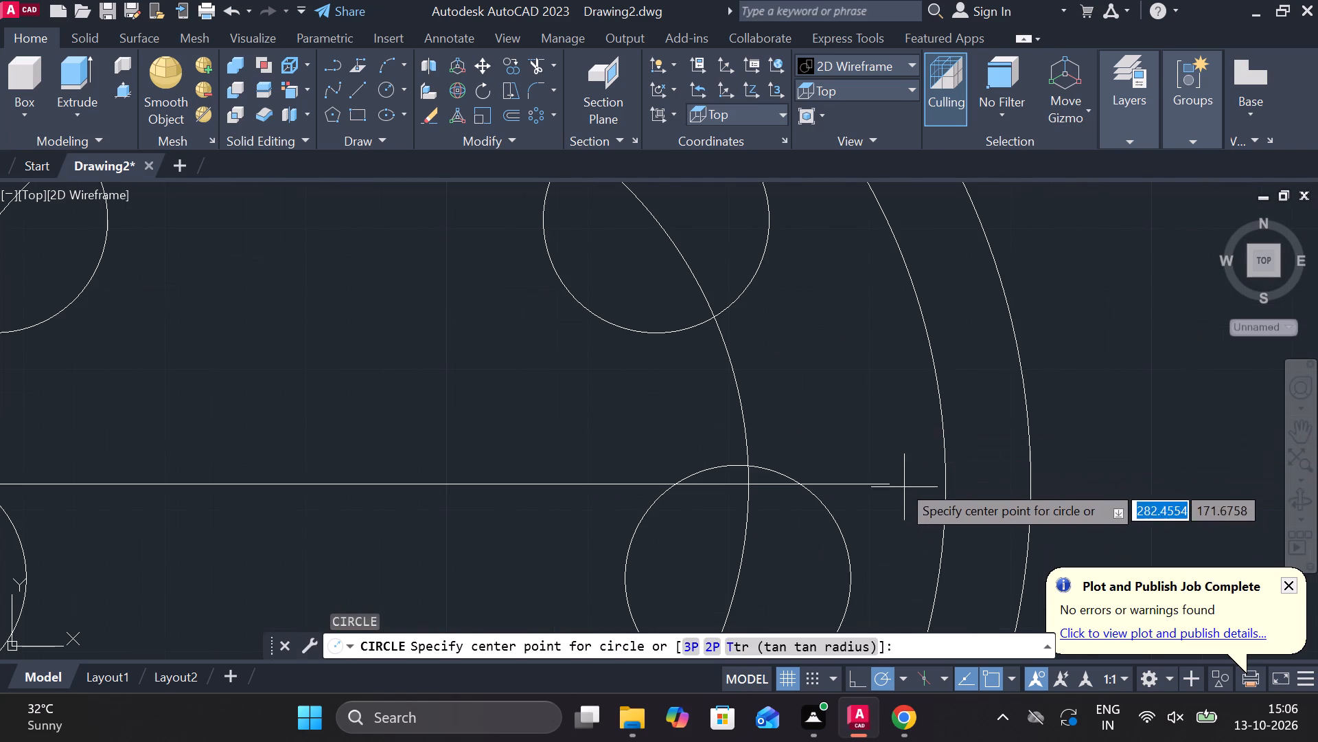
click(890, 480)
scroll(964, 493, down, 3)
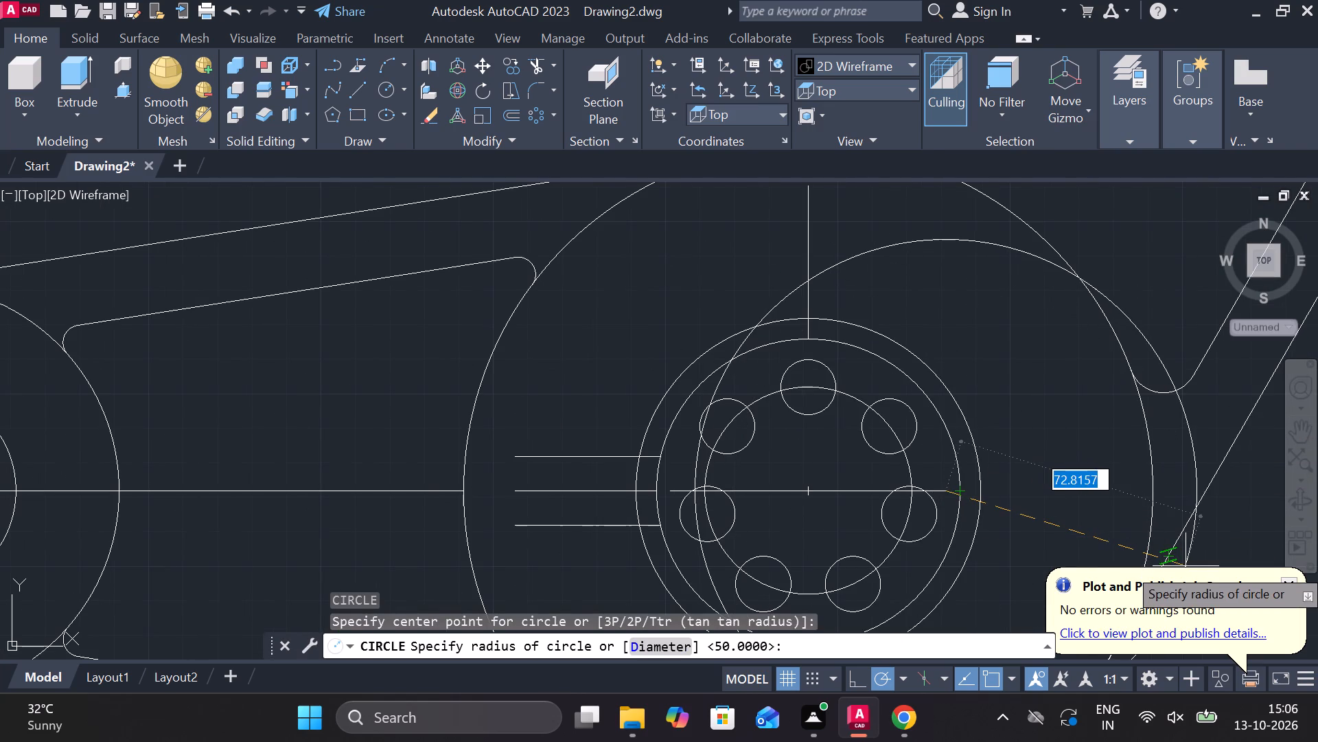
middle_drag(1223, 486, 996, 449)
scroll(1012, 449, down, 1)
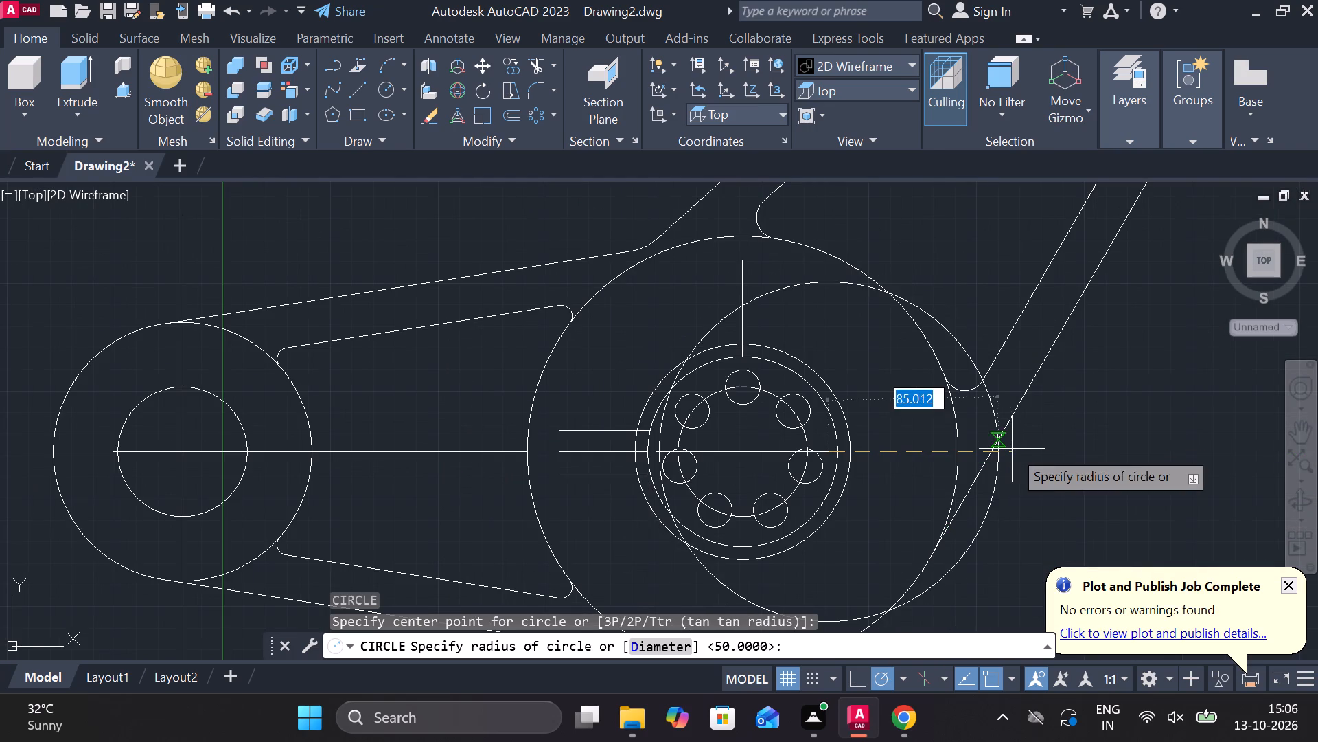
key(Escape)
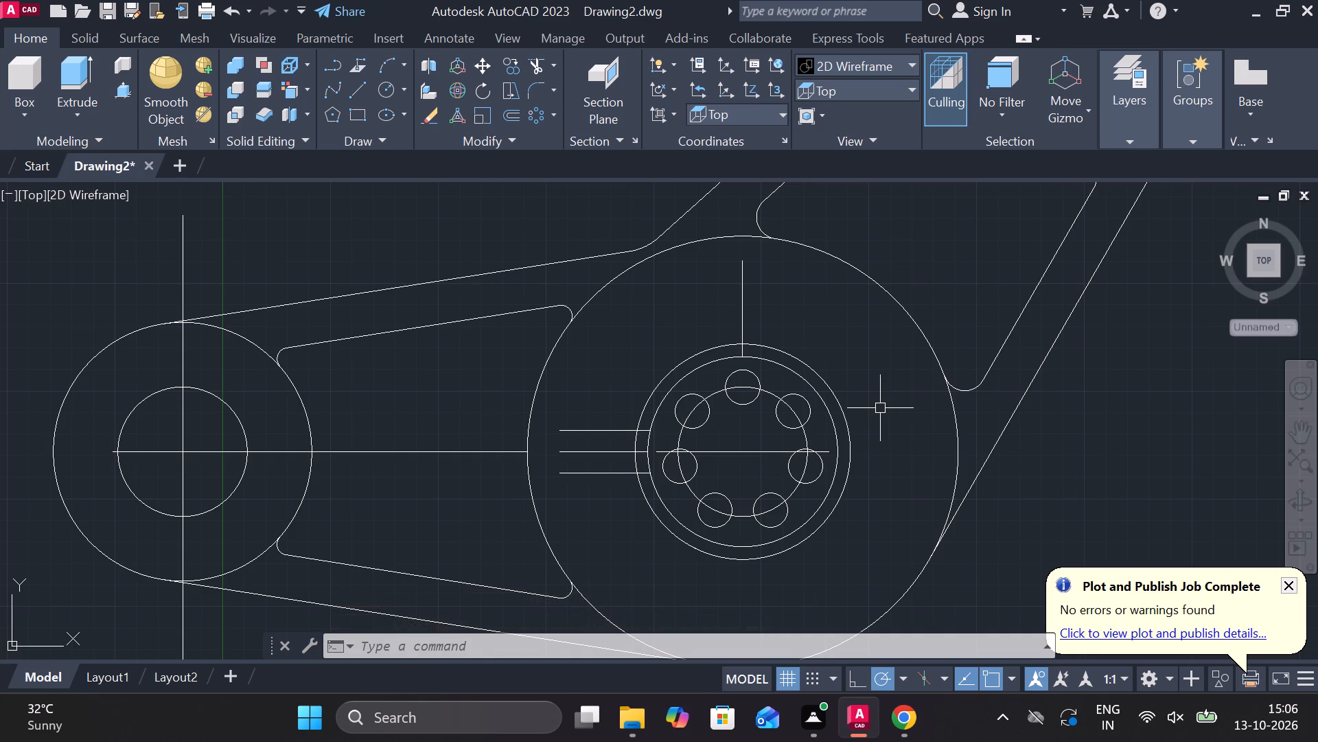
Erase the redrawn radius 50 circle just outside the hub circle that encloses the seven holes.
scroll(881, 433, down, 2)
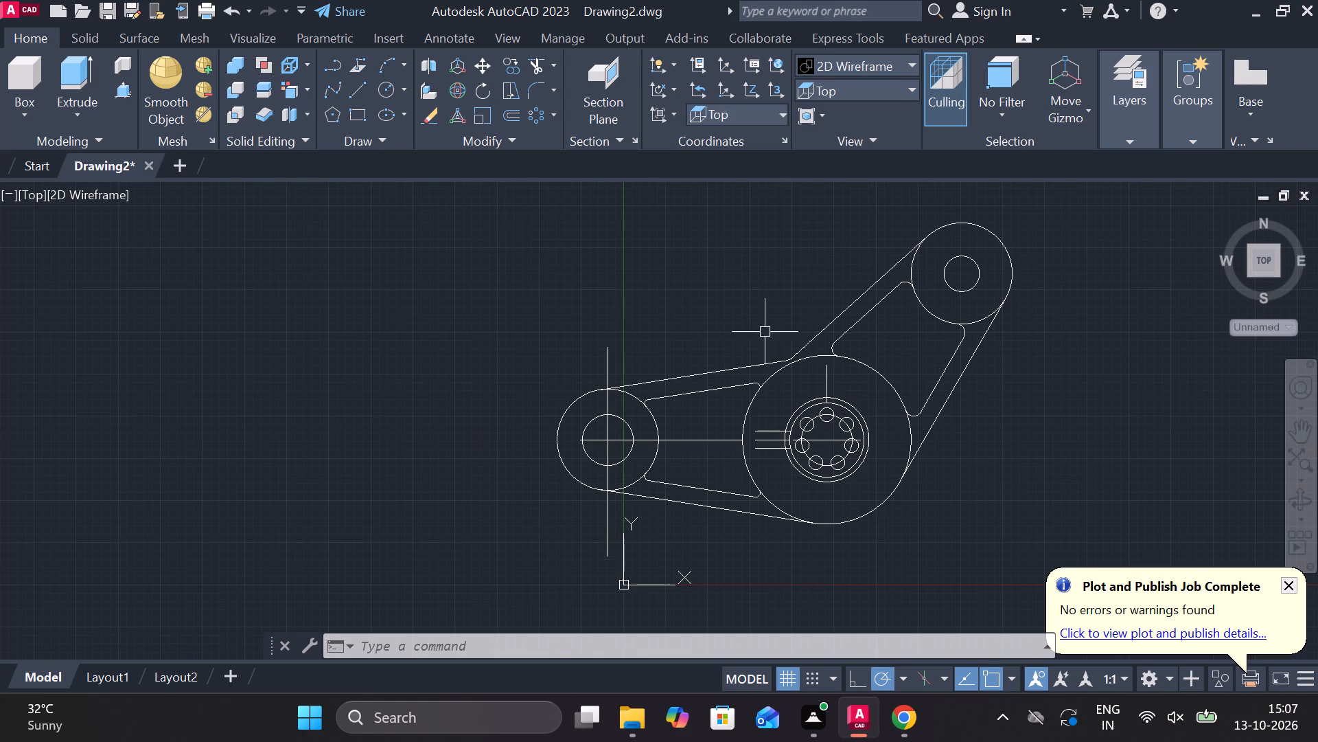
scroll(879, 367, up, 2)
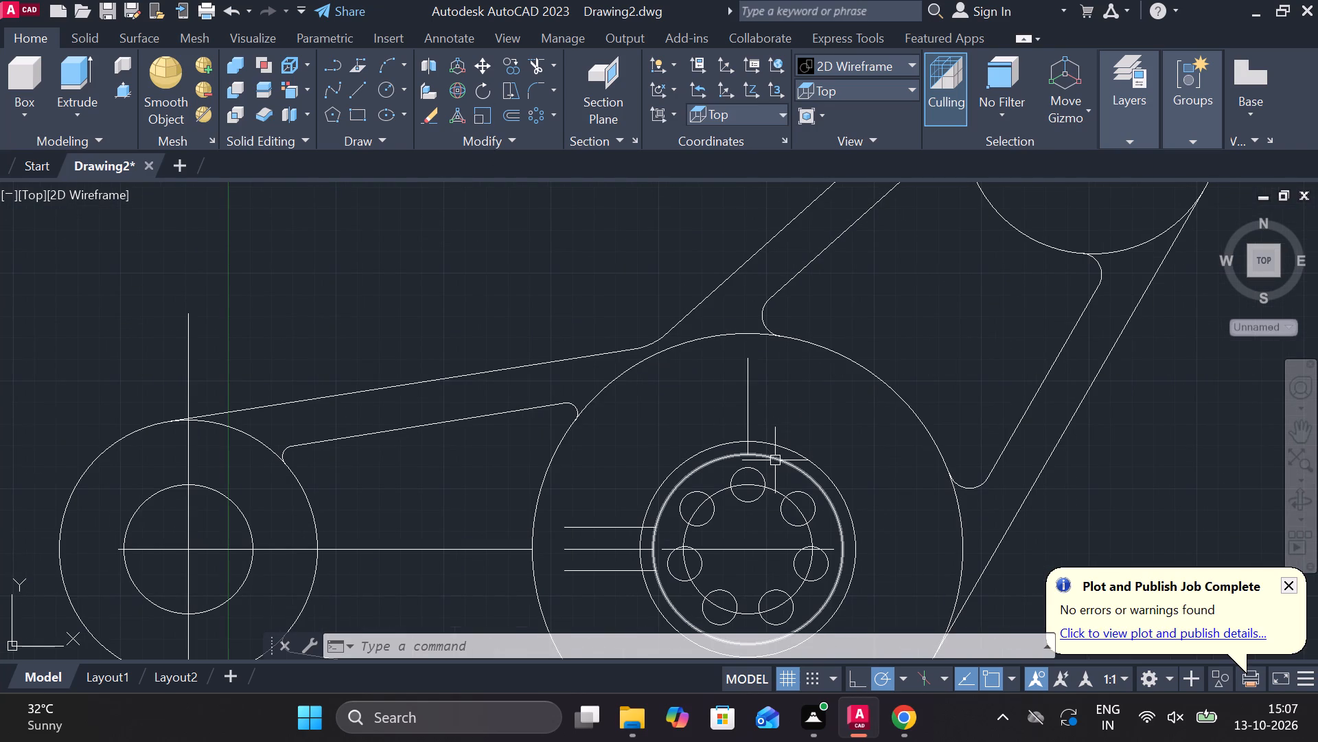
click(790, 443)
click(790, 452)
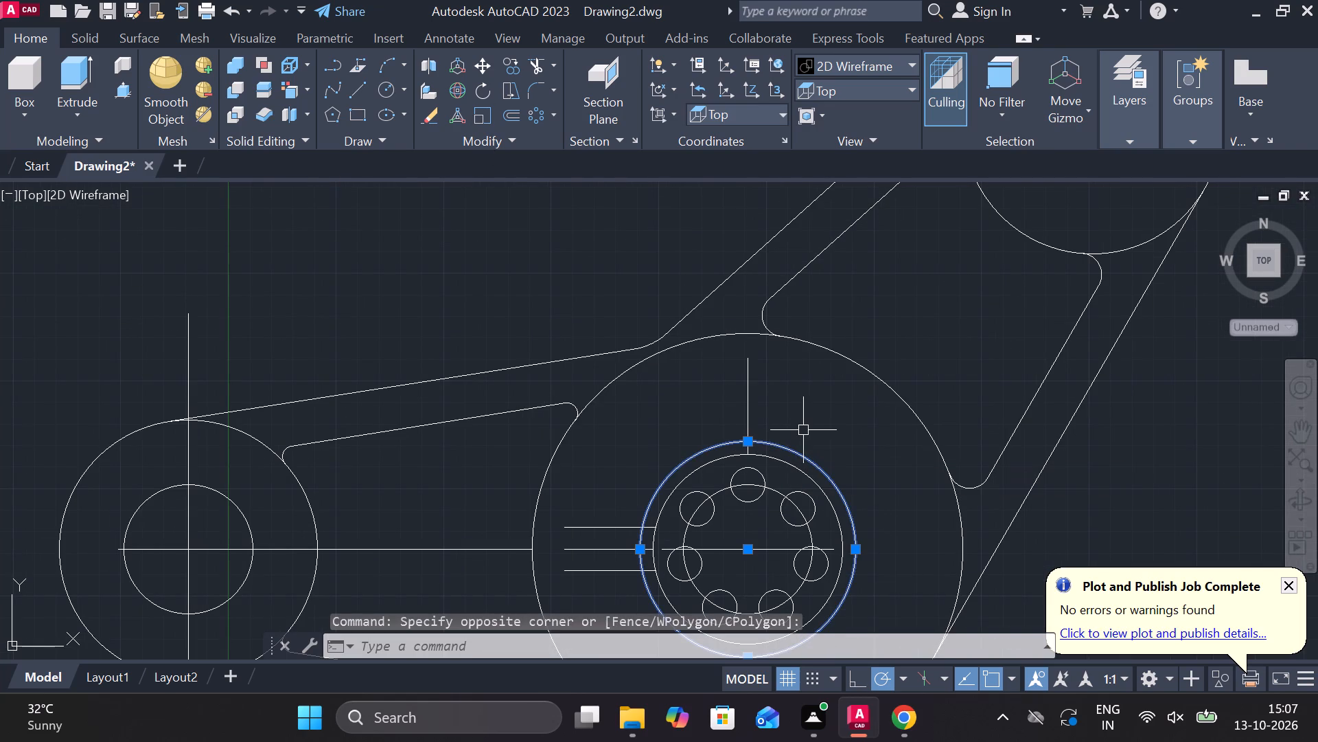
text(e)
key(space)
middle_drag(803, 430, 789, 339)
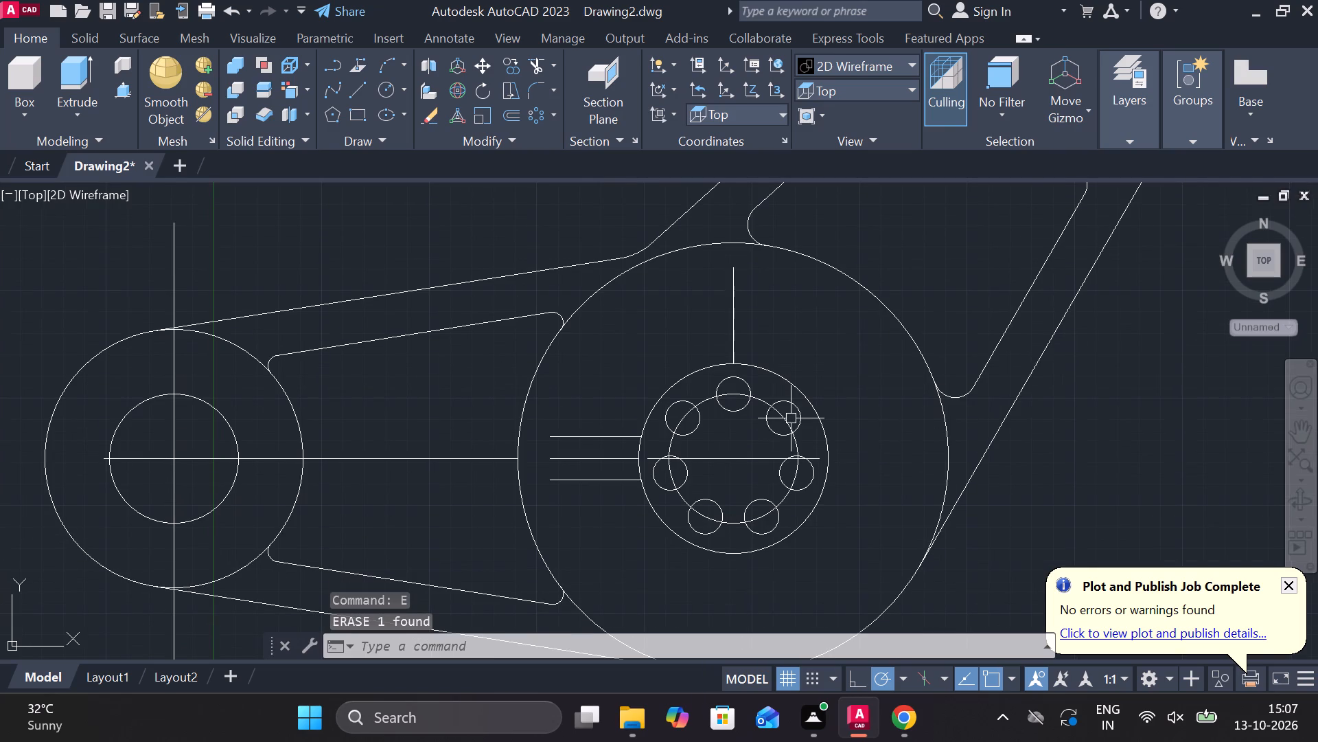
Erase the construction circle passing through the centres of the seven holes.
click(778, 502)
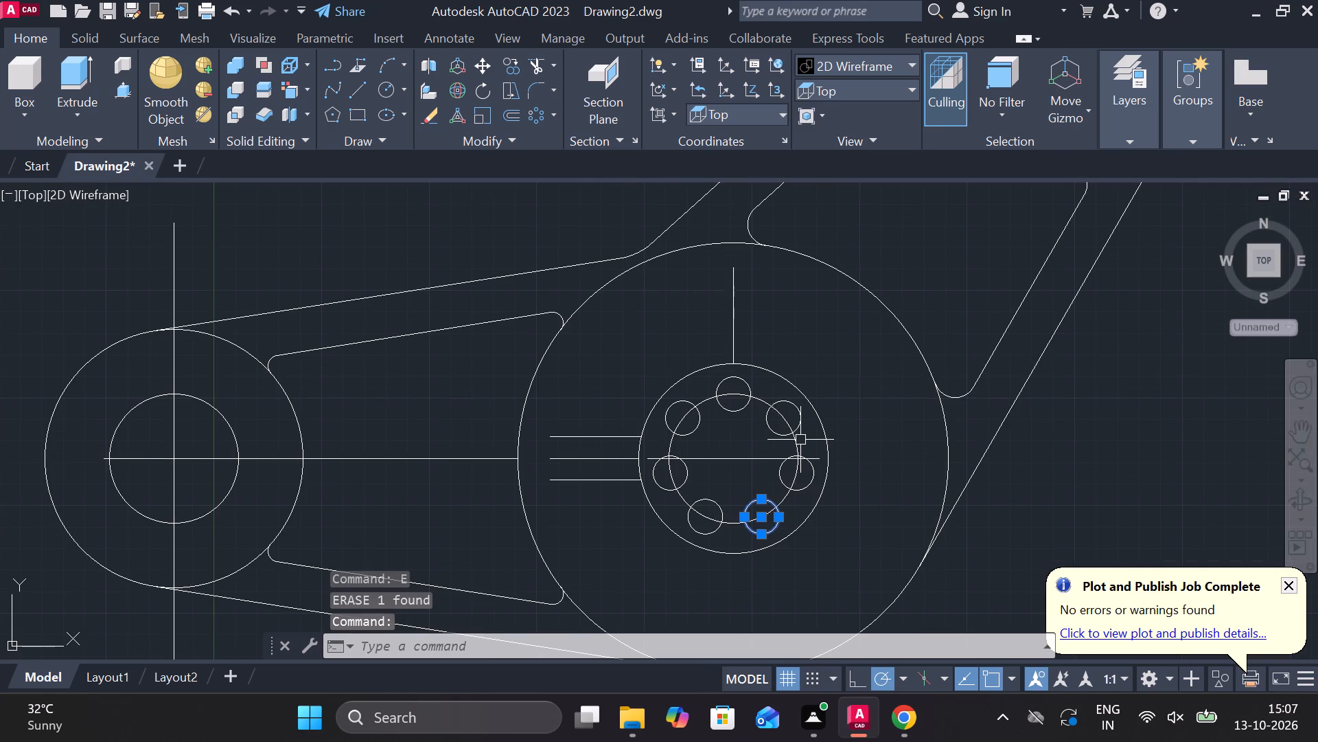
key(Escape)
click(794, 443)
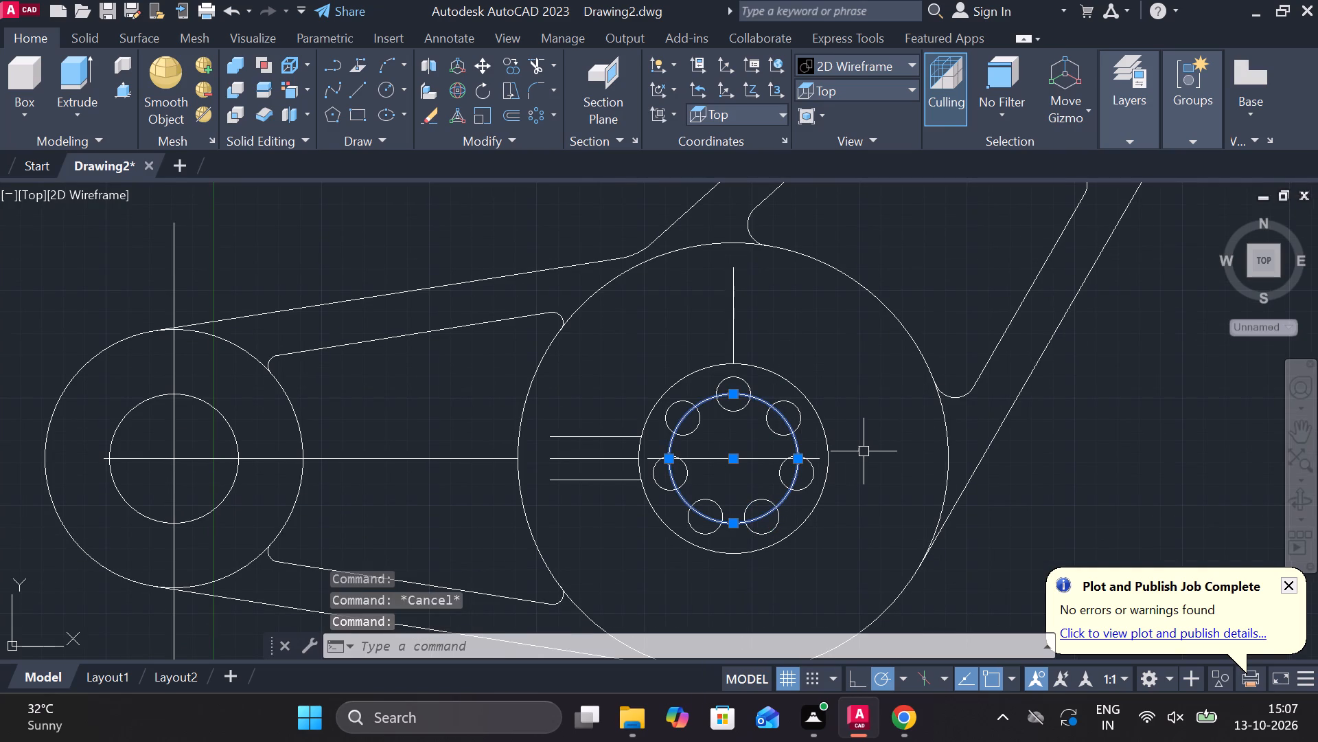
text(e)
key(space)
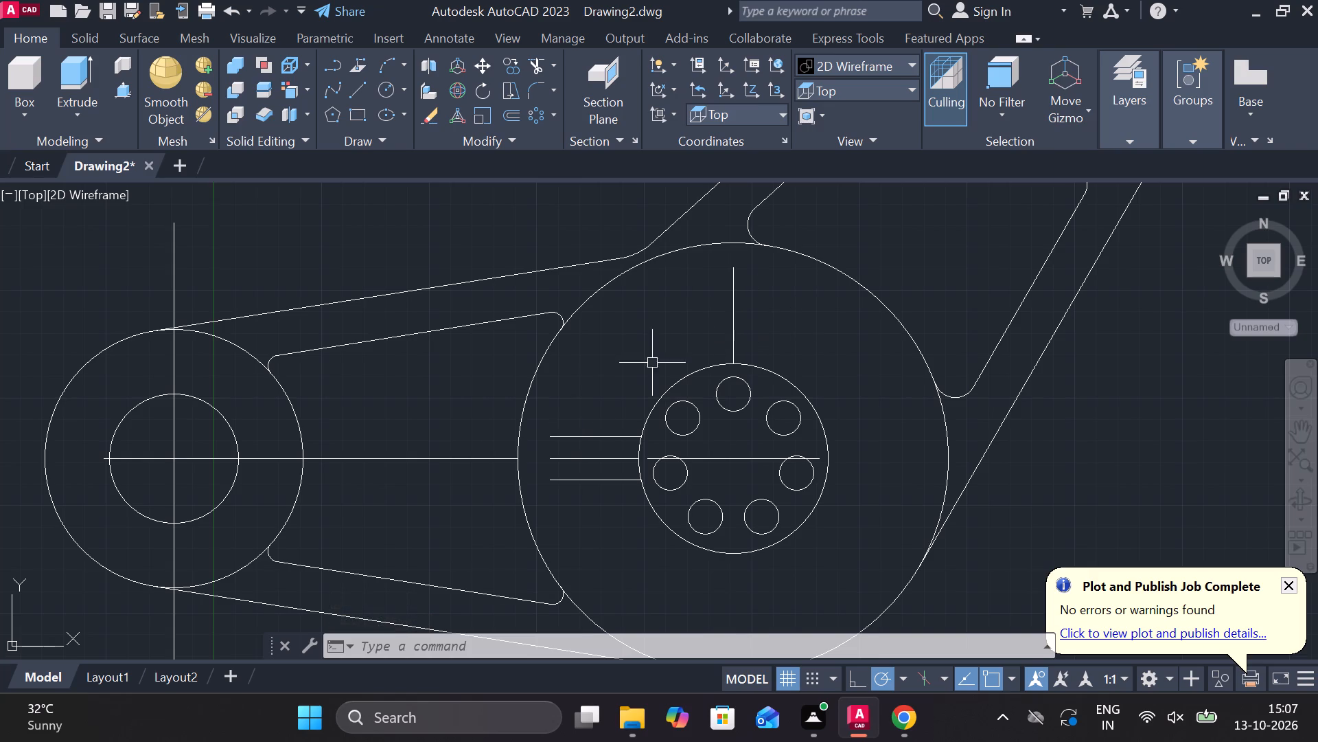
key(Escape)
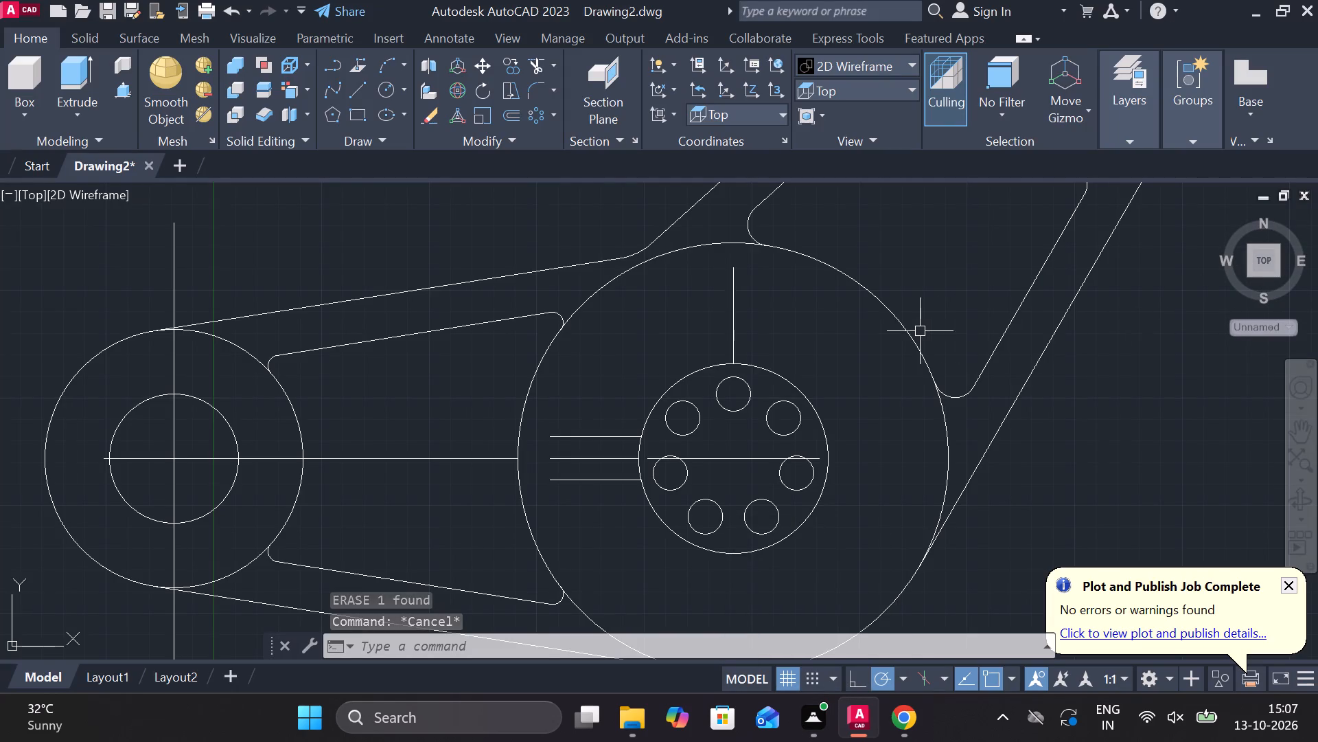
key(Escape)
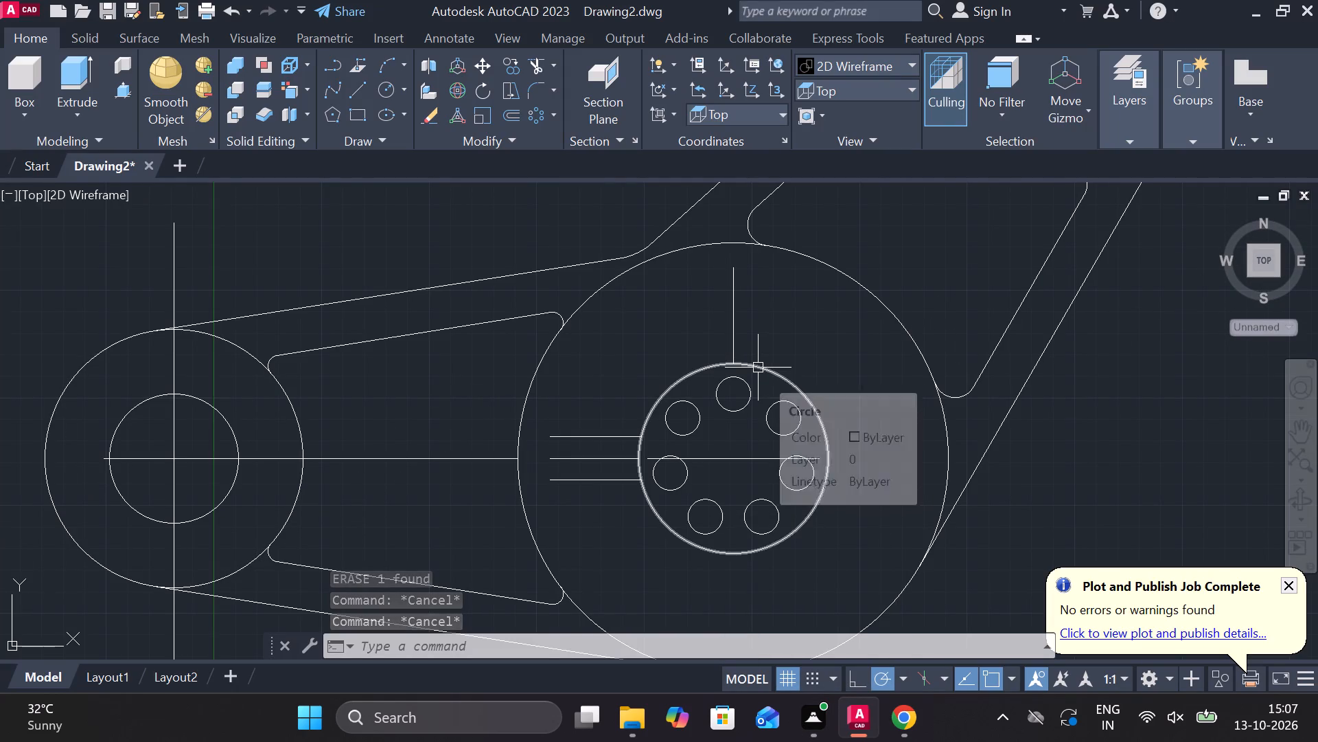
Draw a circle of radius 50 centred on the seven-hole pattern.
text(c)
key(space)
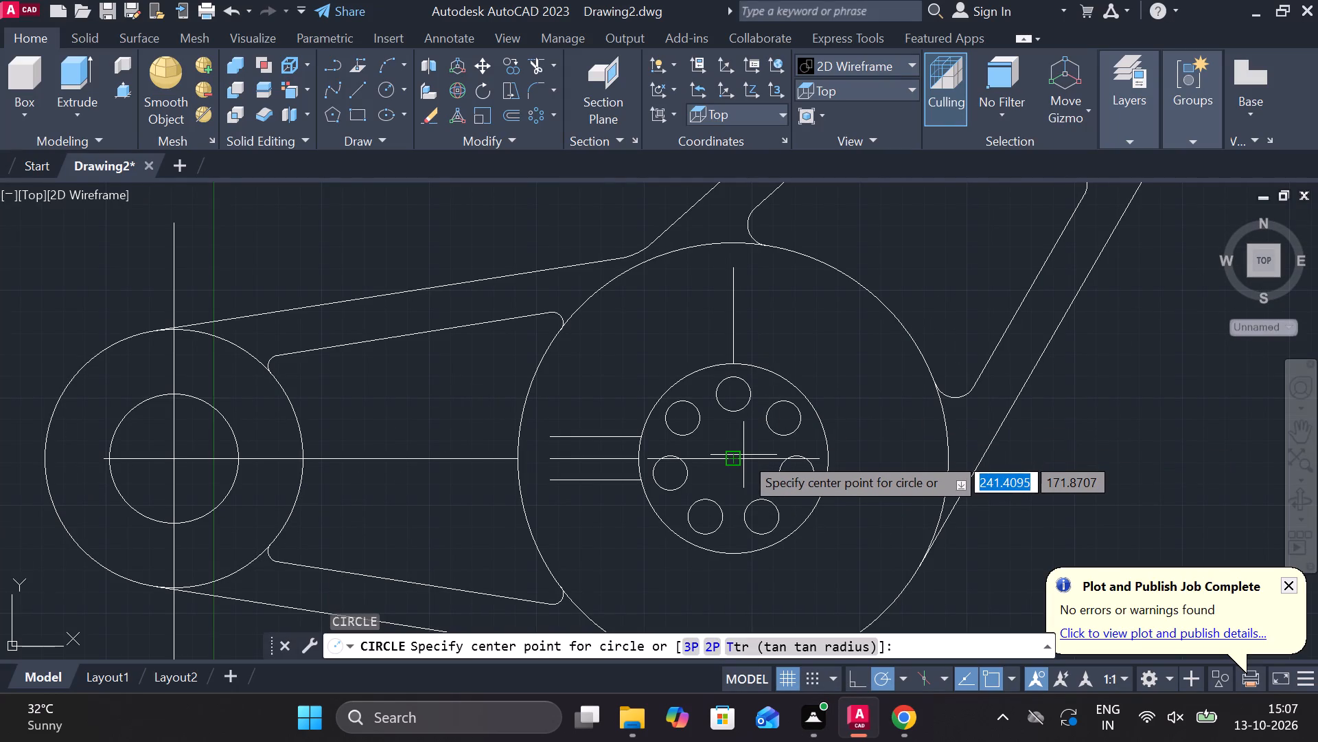
click(729, 462)
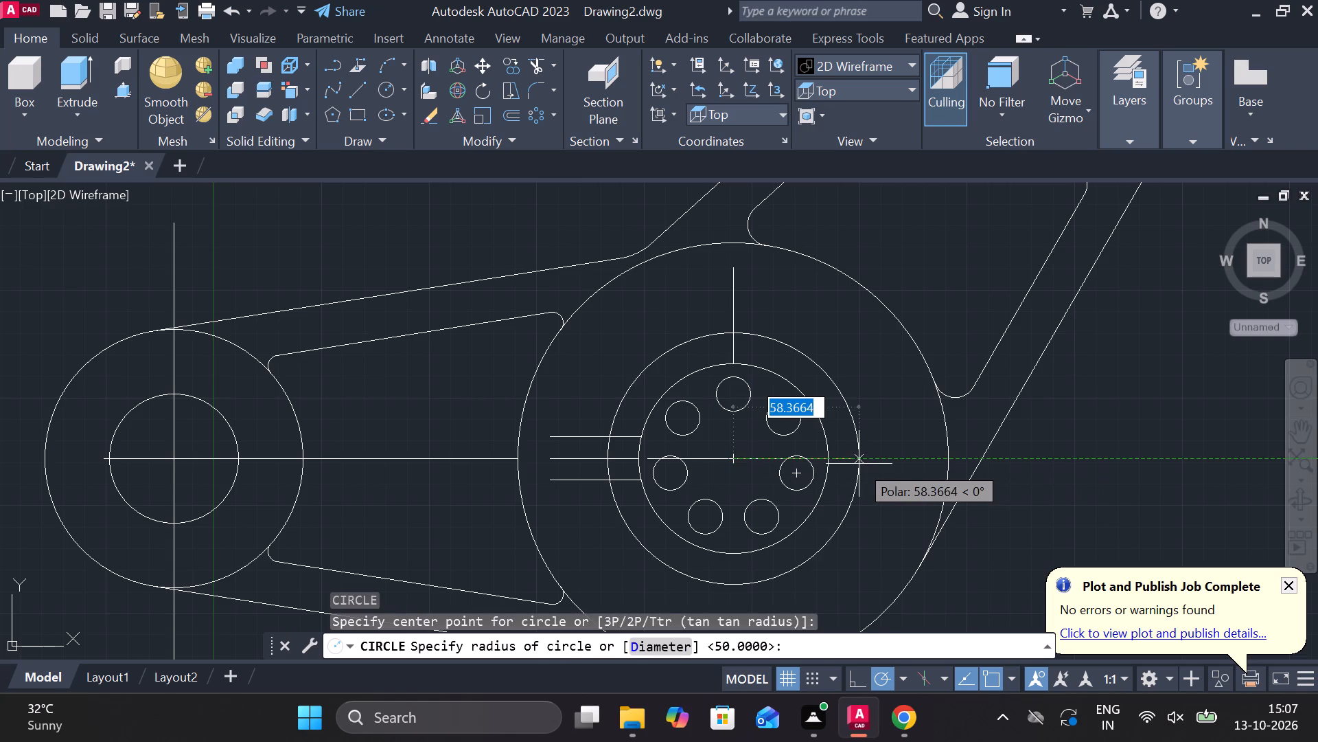
text(50)
key(Return)
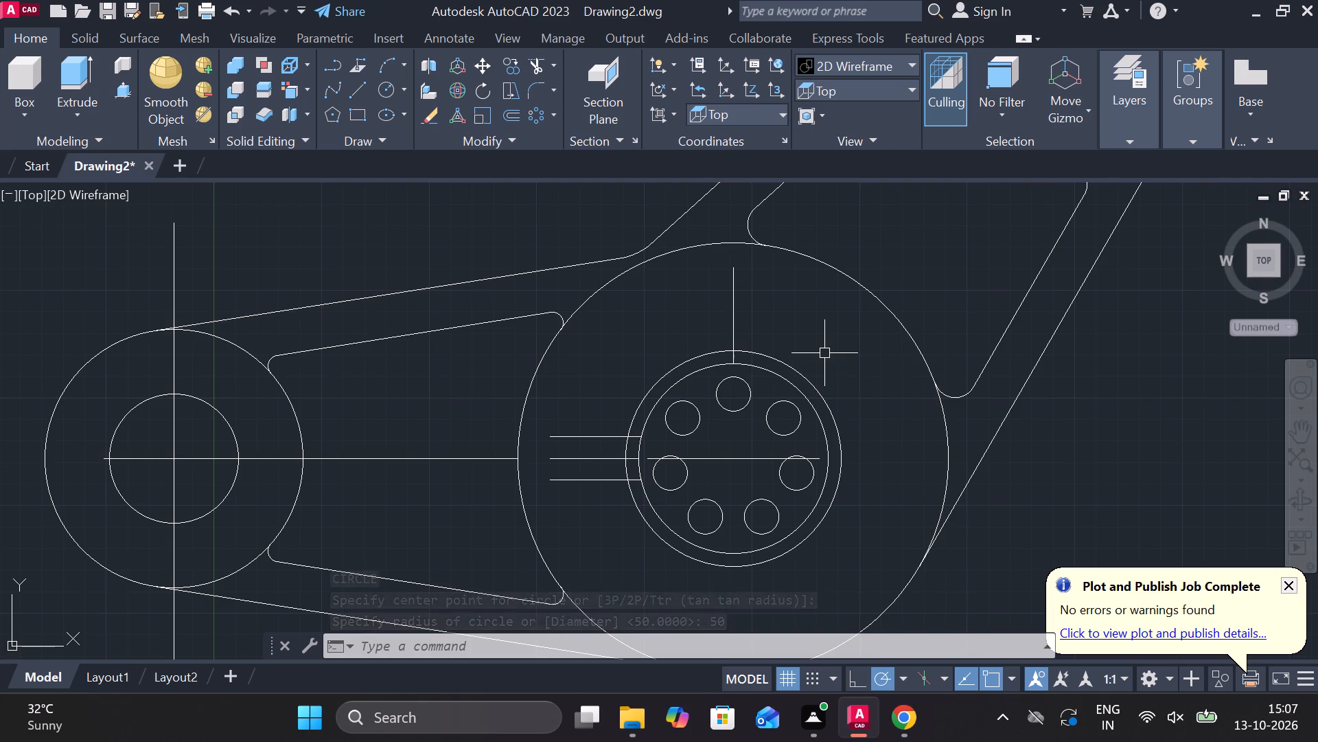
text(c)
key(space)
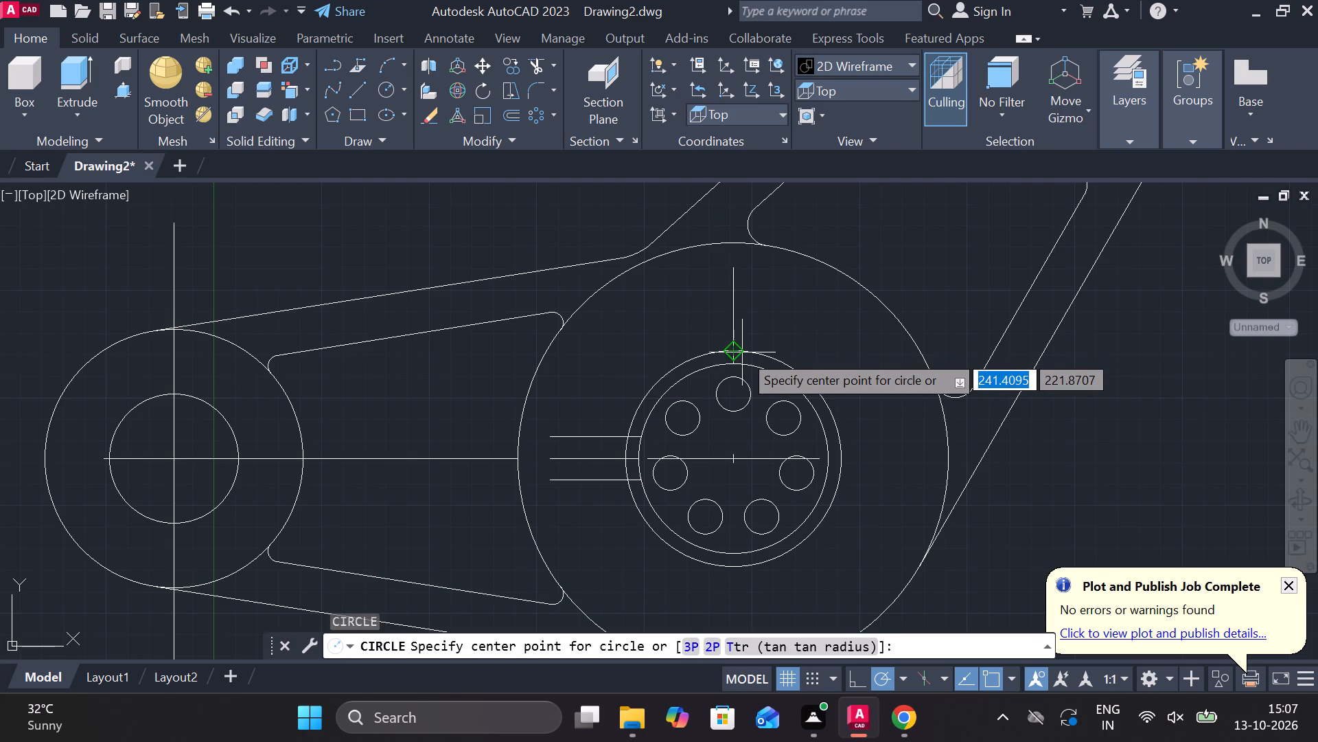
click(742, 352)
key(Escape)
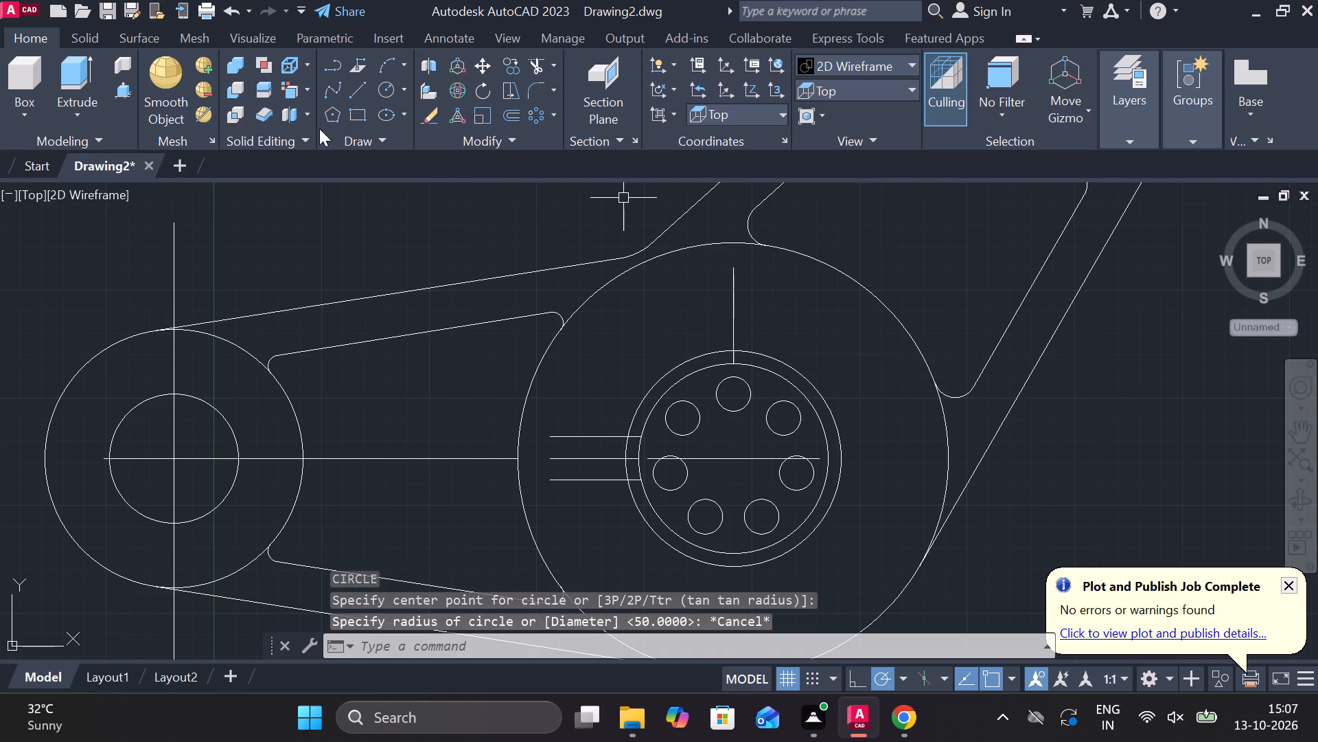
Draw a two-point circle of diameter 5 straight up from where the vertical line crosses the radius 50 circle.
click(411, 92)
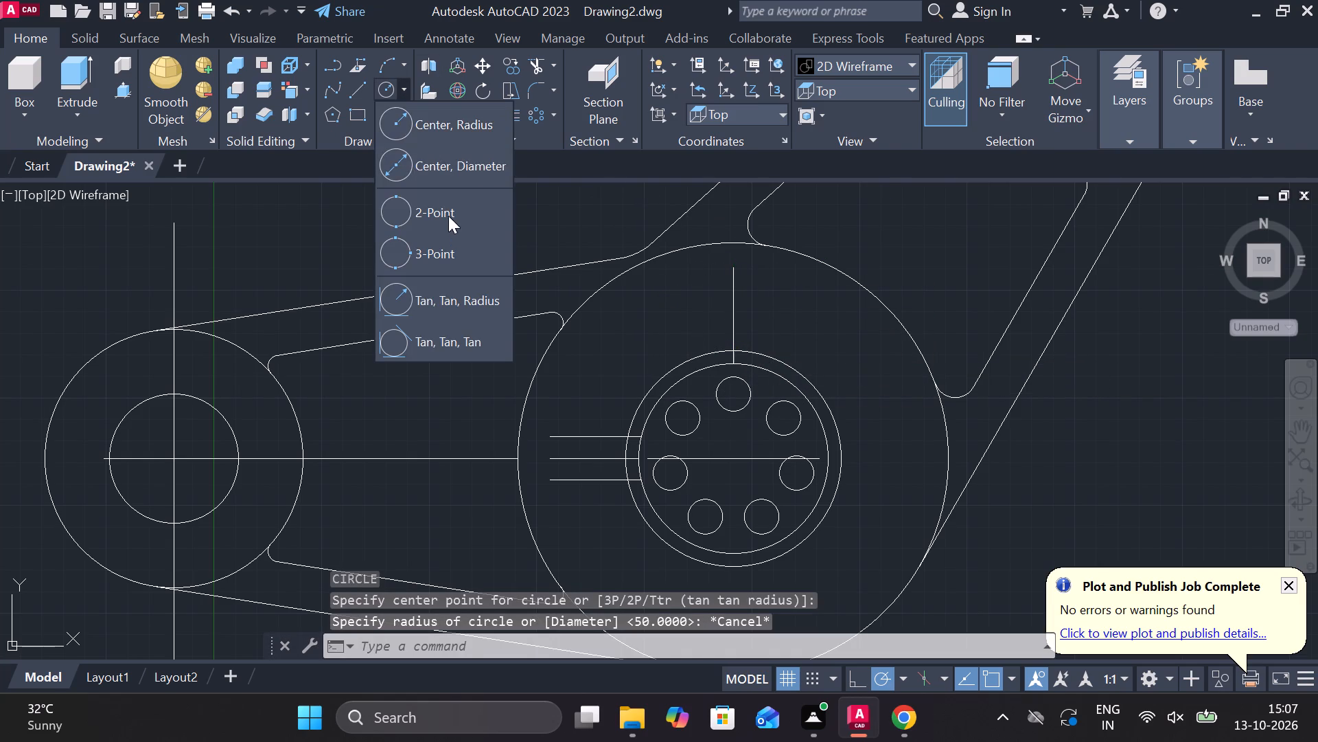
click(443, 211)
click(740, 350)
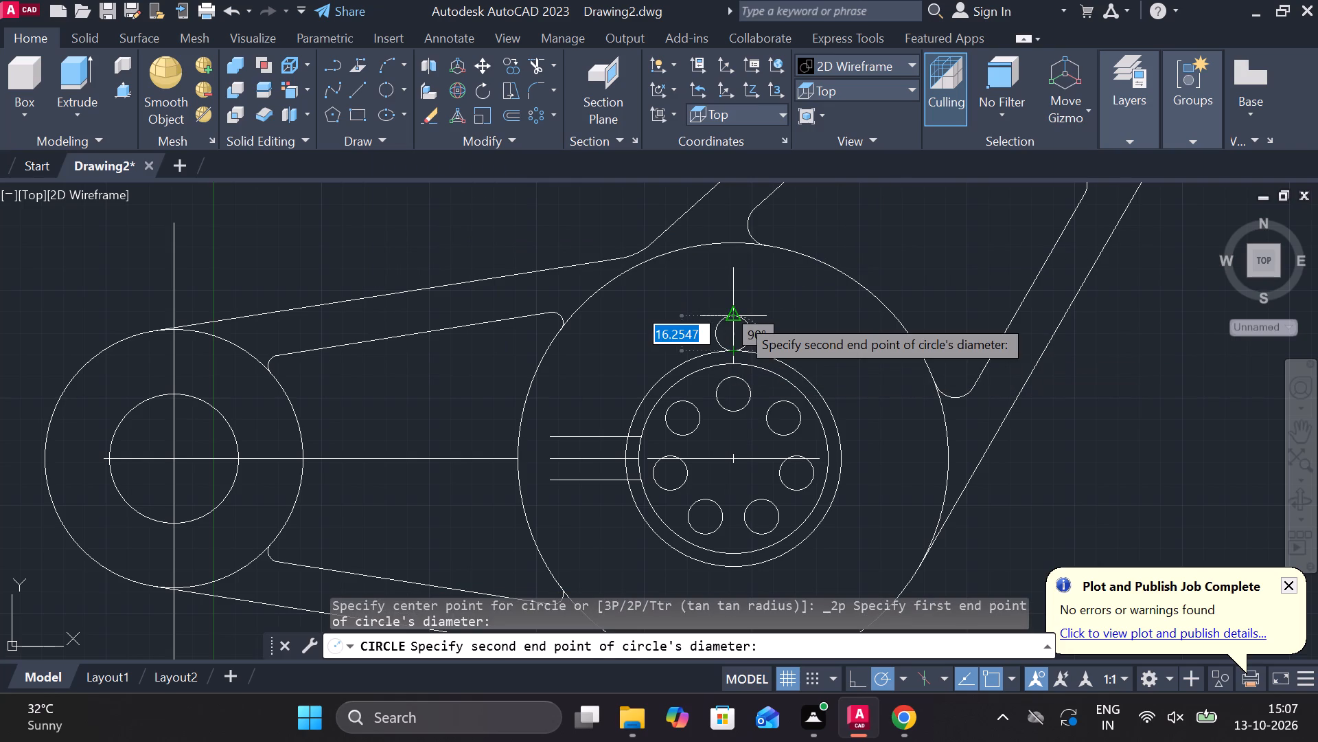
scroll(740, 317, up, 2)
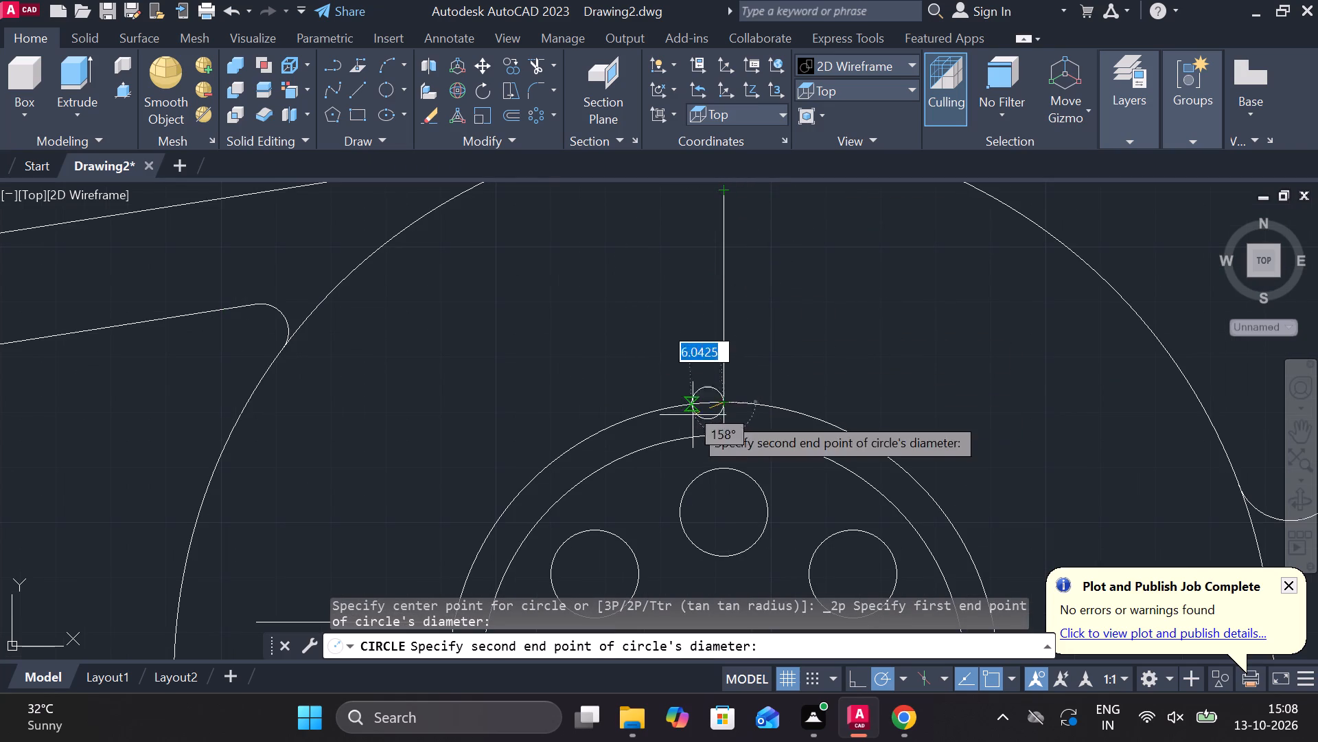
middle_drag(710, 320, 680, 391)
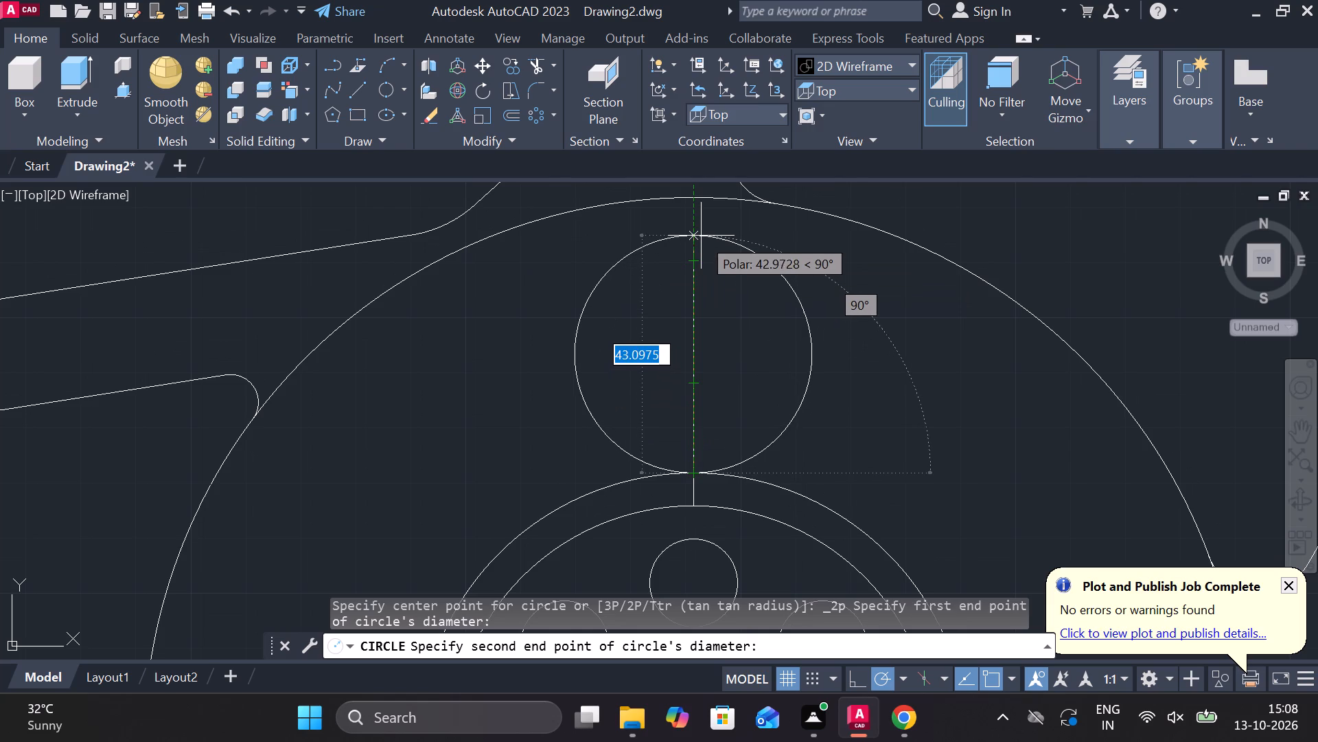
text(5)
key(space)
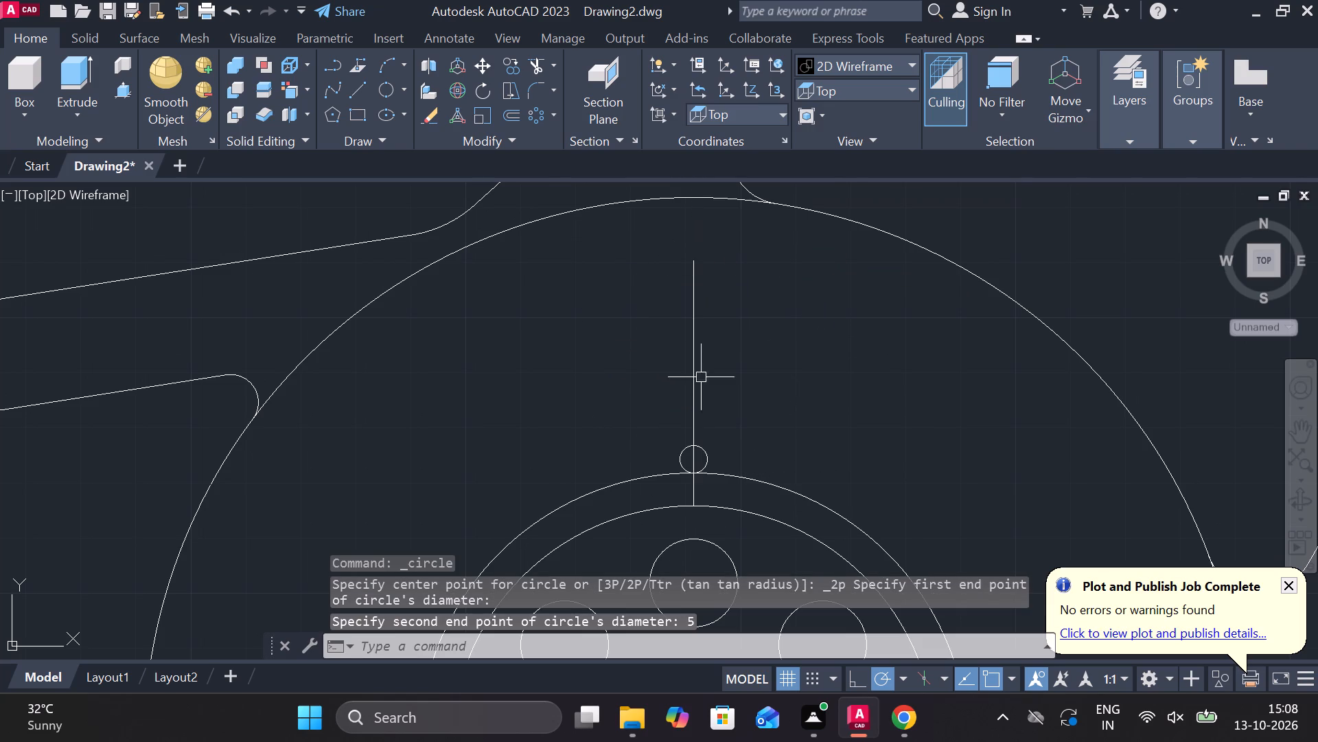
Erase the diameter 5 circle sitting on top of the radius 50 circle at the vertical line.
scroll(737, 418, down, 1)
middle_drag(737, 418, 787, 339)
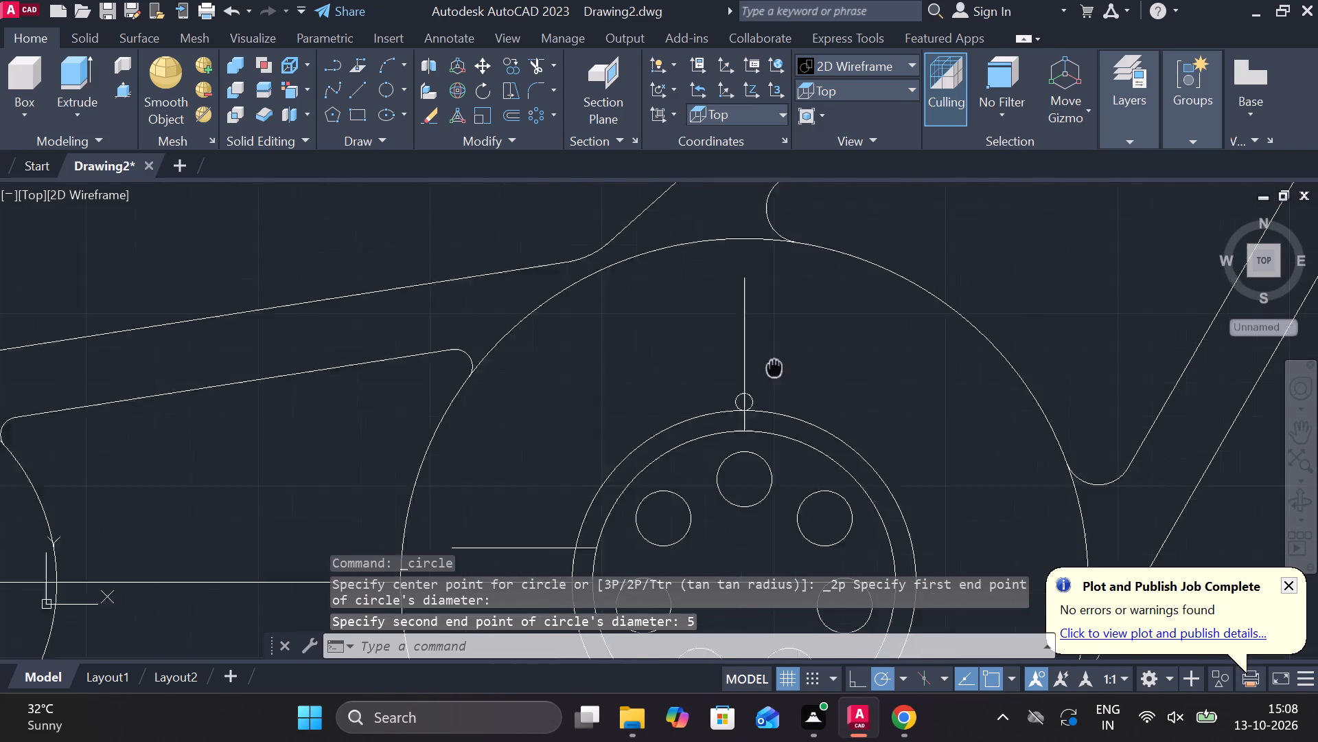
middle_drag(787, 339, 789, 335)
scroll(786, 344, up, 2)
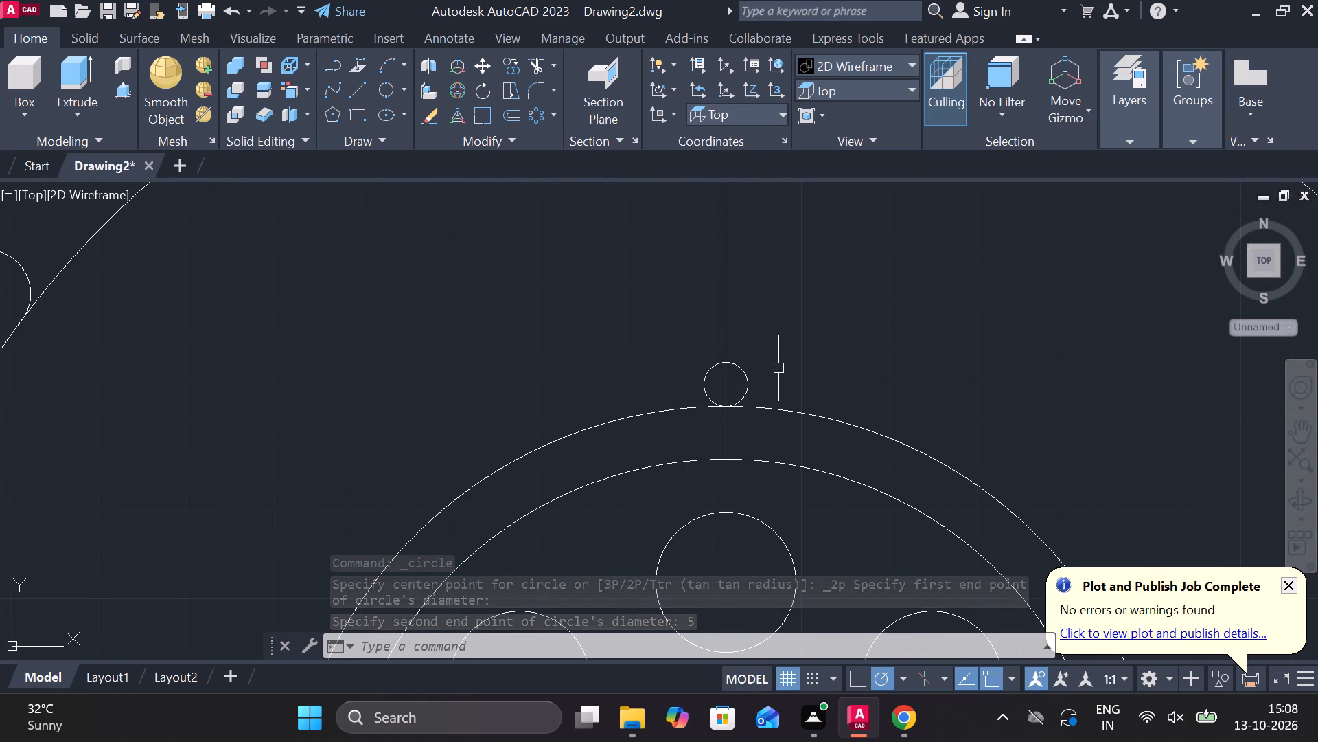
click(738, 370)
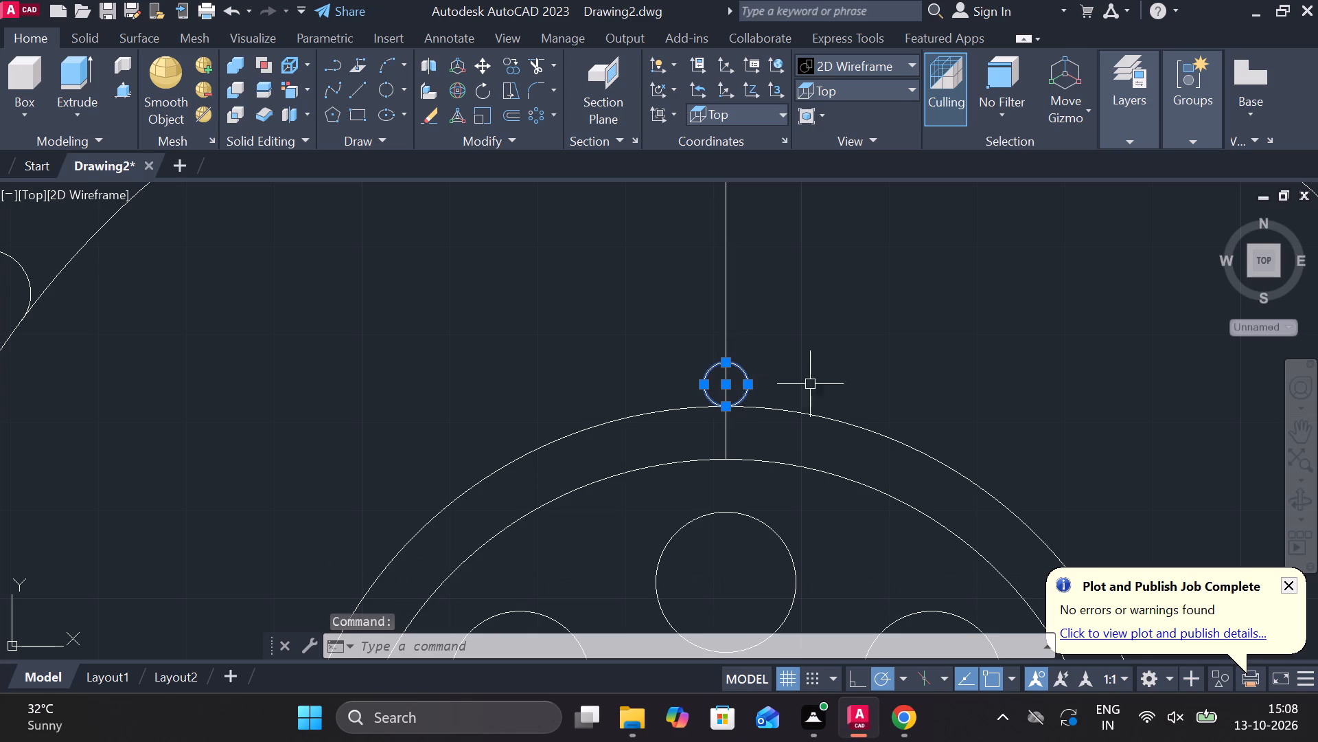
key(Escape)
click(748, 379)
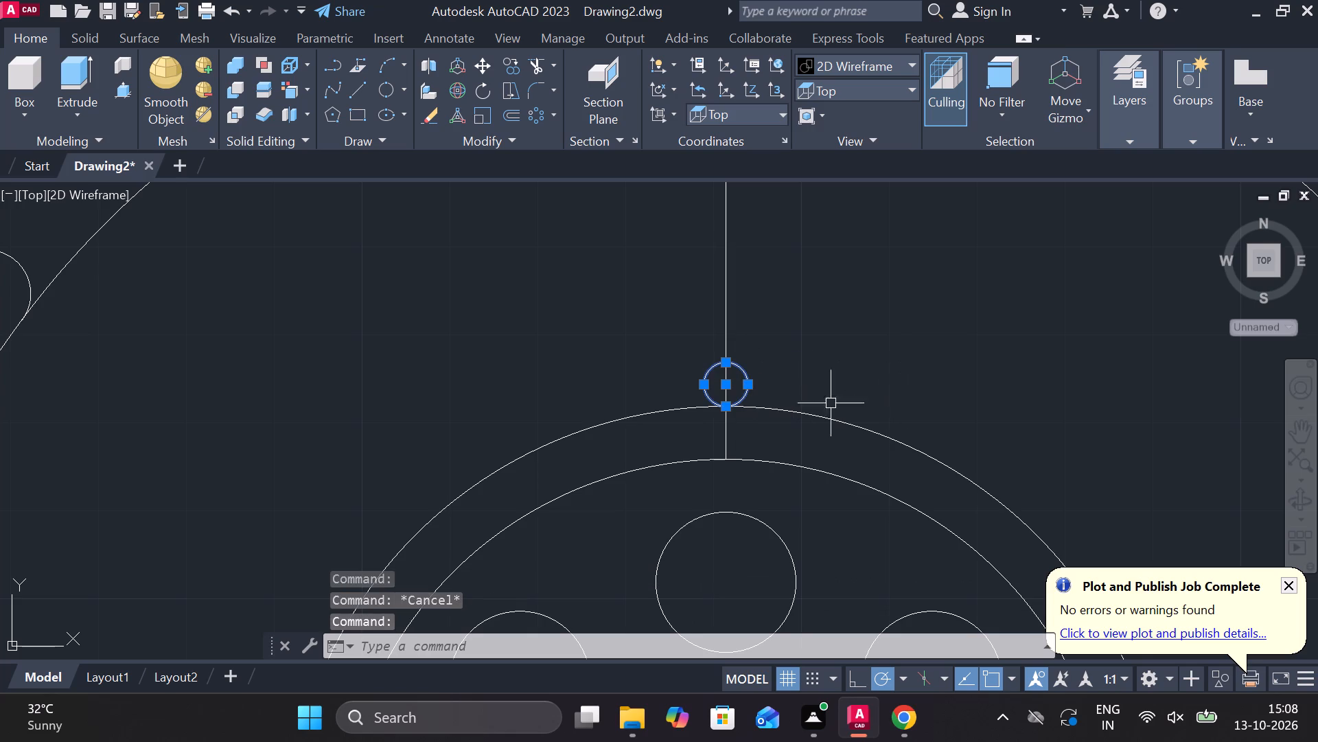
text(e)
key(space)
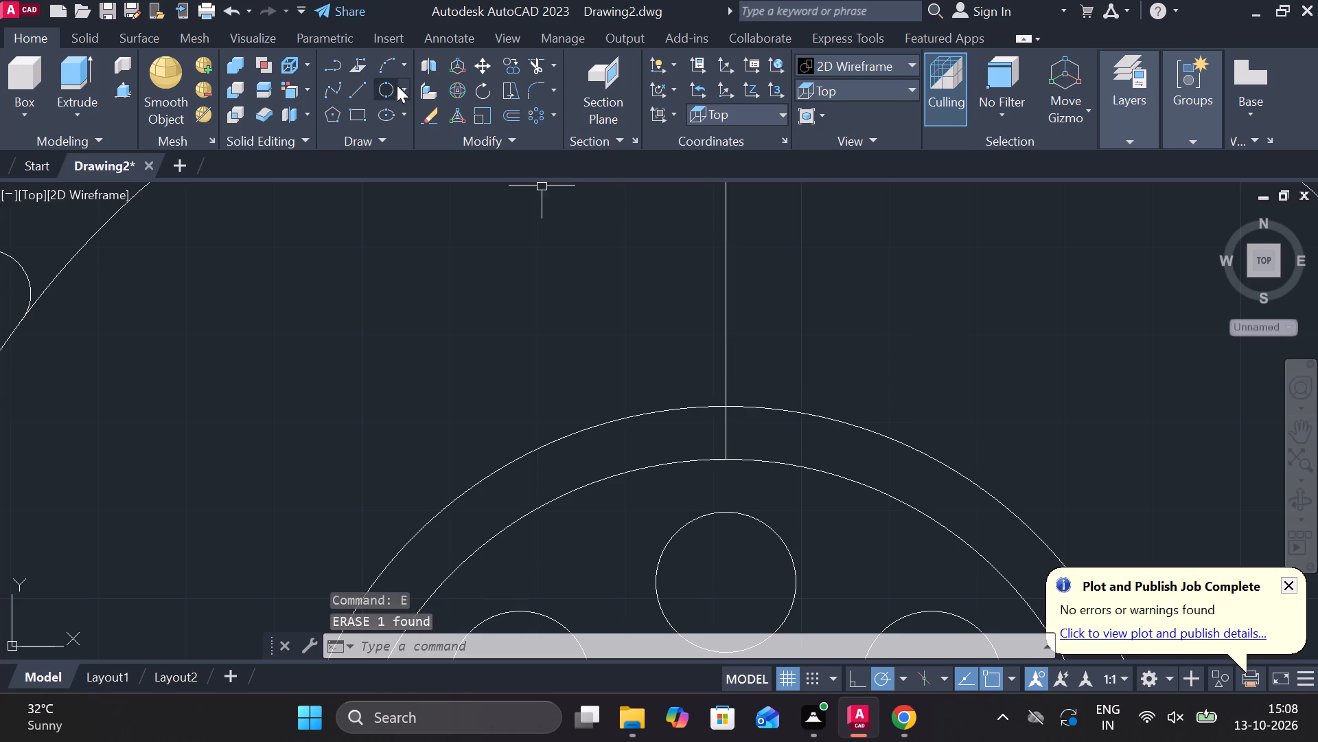
Draw a two-point circle of diameter 10 straight up from where the vertical line crosses the radius 50 circle.
click(385, 93)
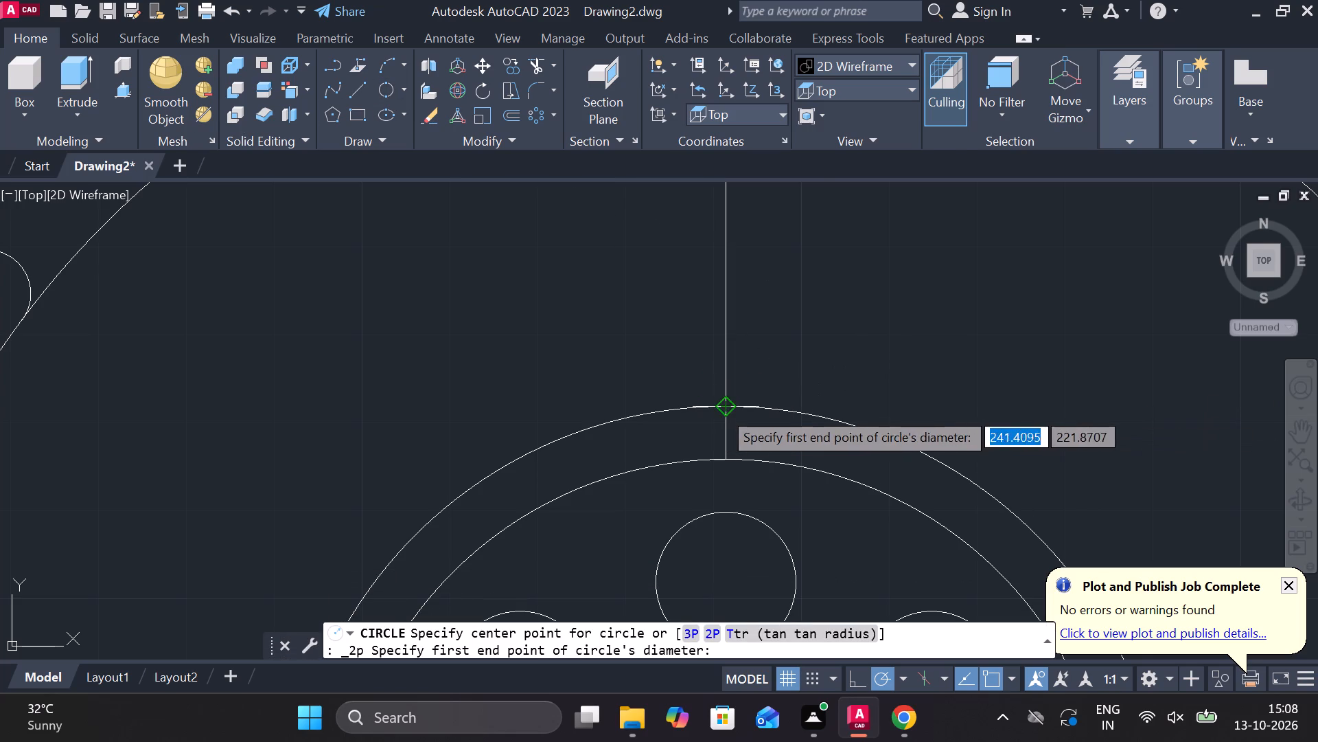
click(721, 409)
middle_drag(724, 286, 656, 447)
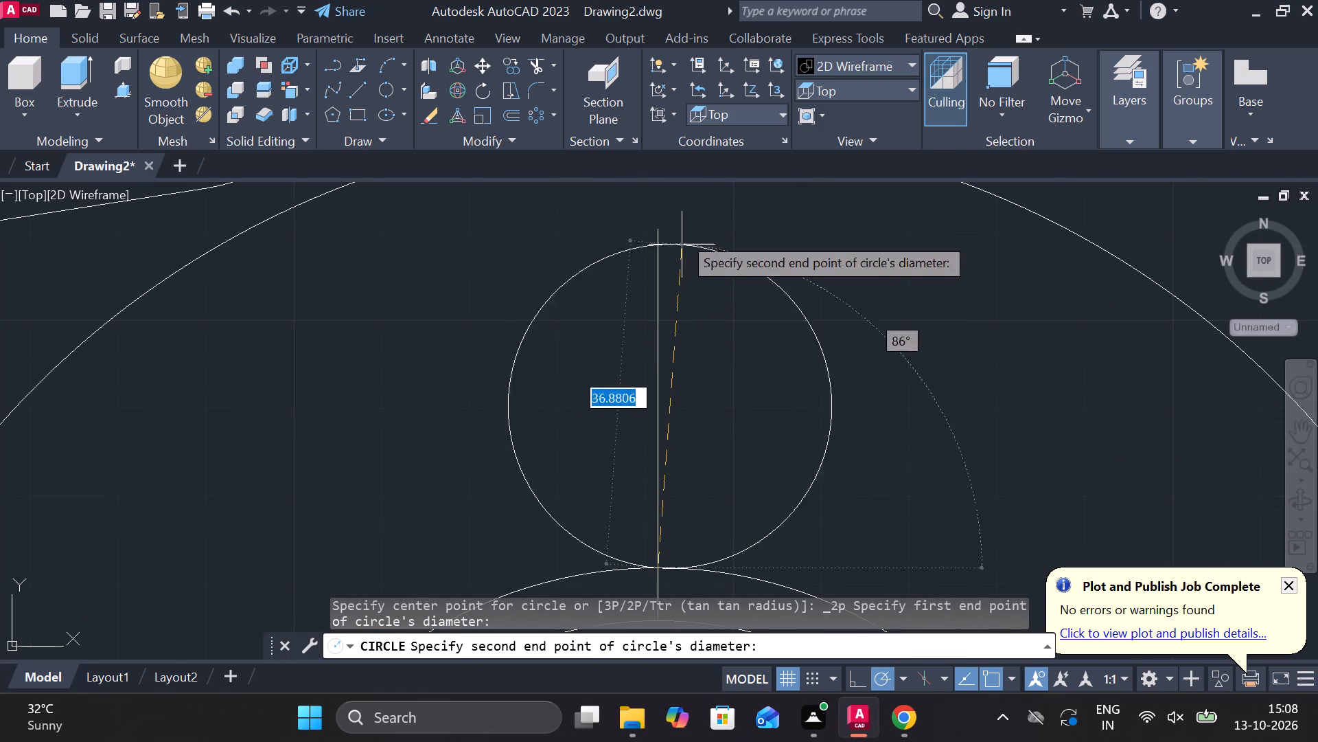
text(10)
key(Return)
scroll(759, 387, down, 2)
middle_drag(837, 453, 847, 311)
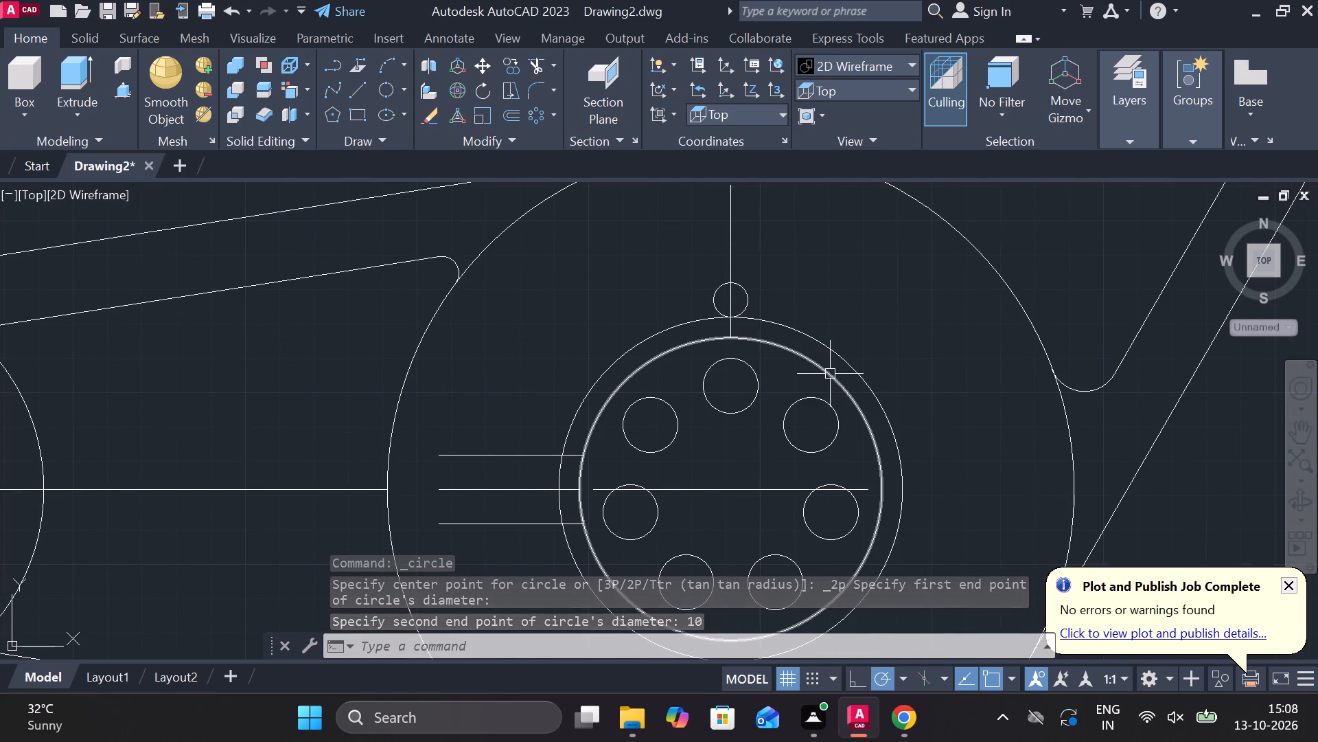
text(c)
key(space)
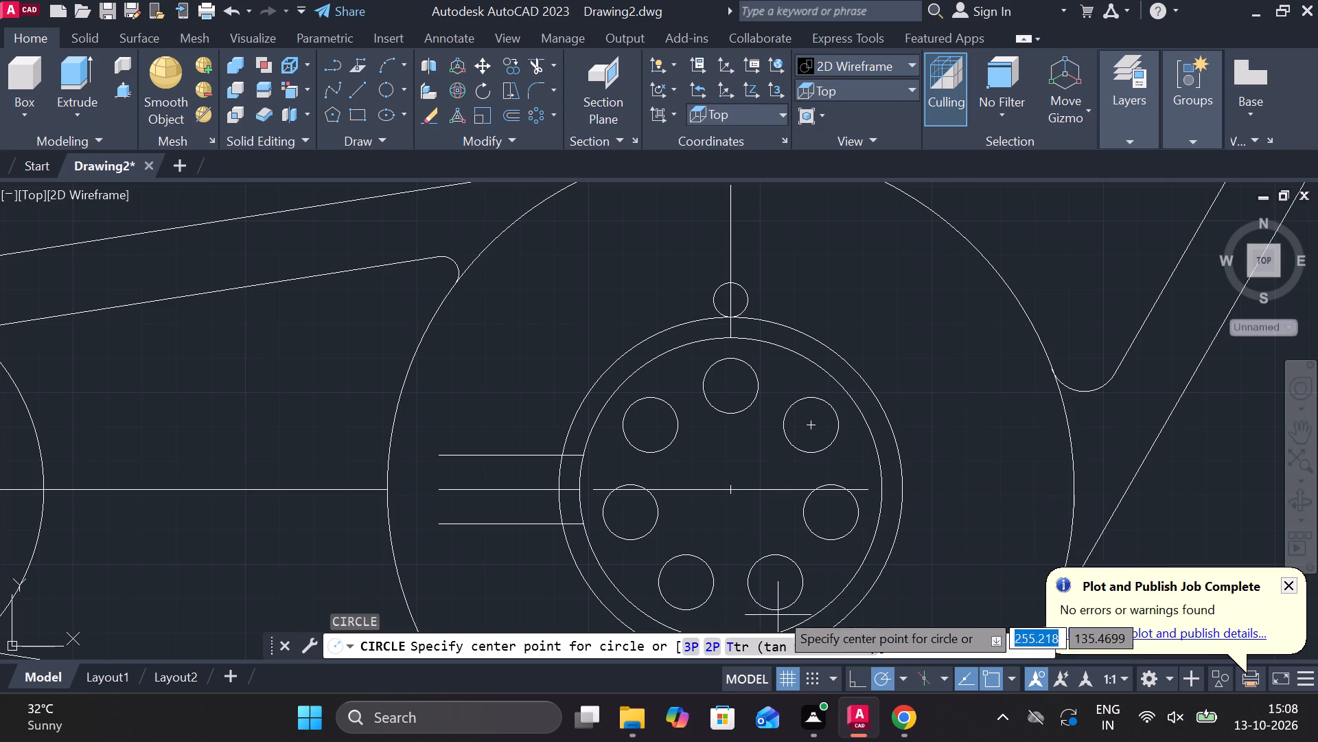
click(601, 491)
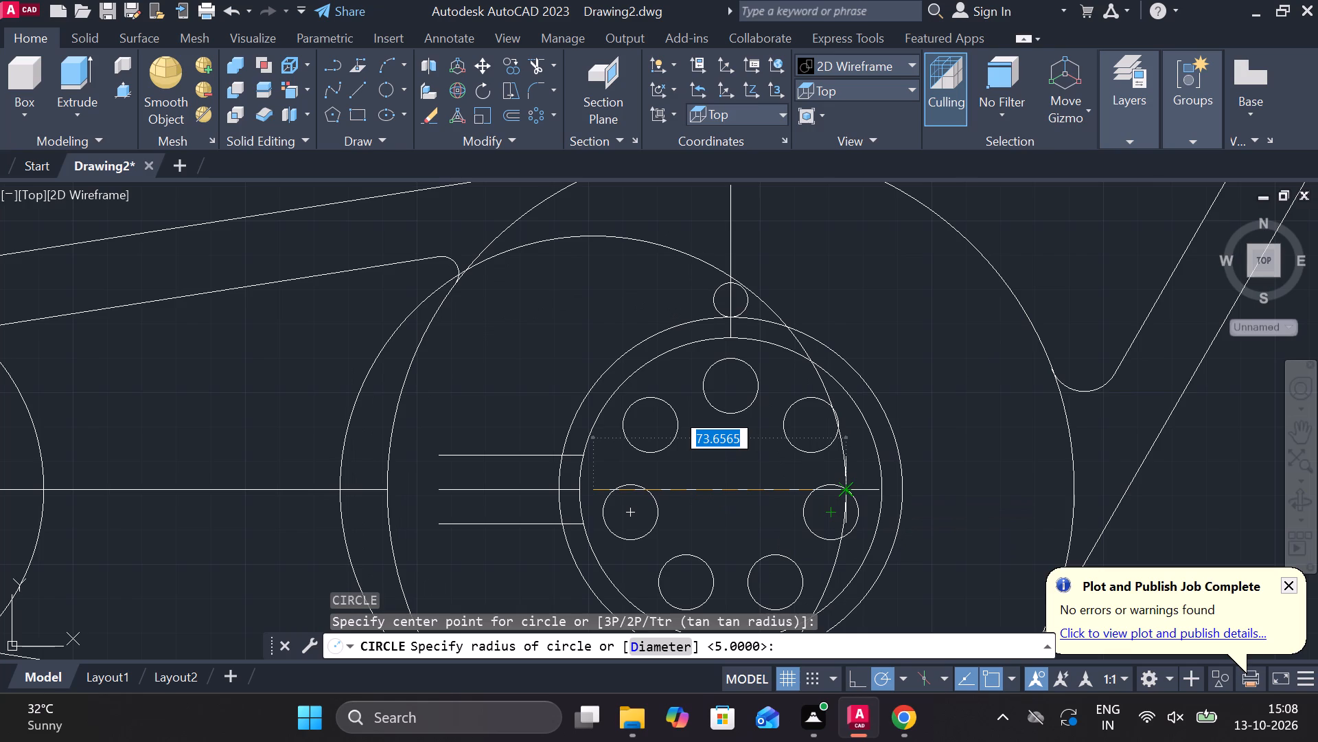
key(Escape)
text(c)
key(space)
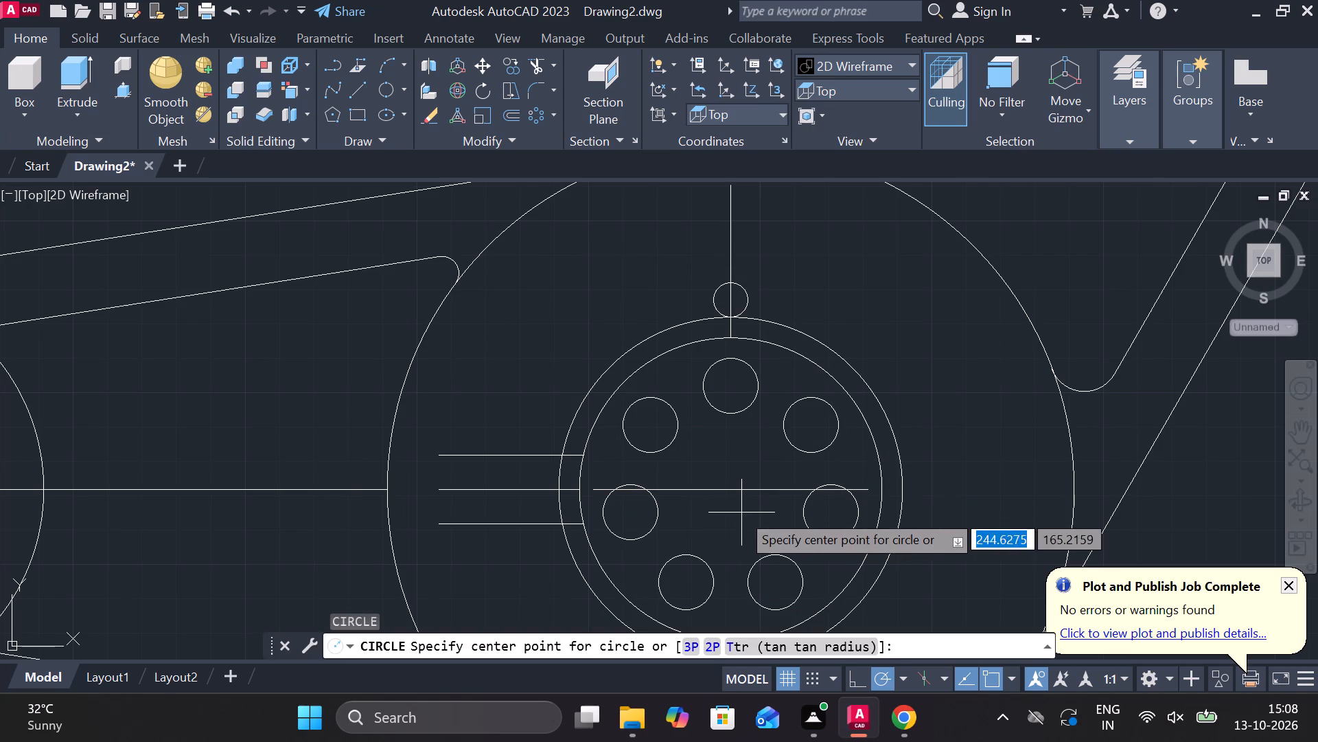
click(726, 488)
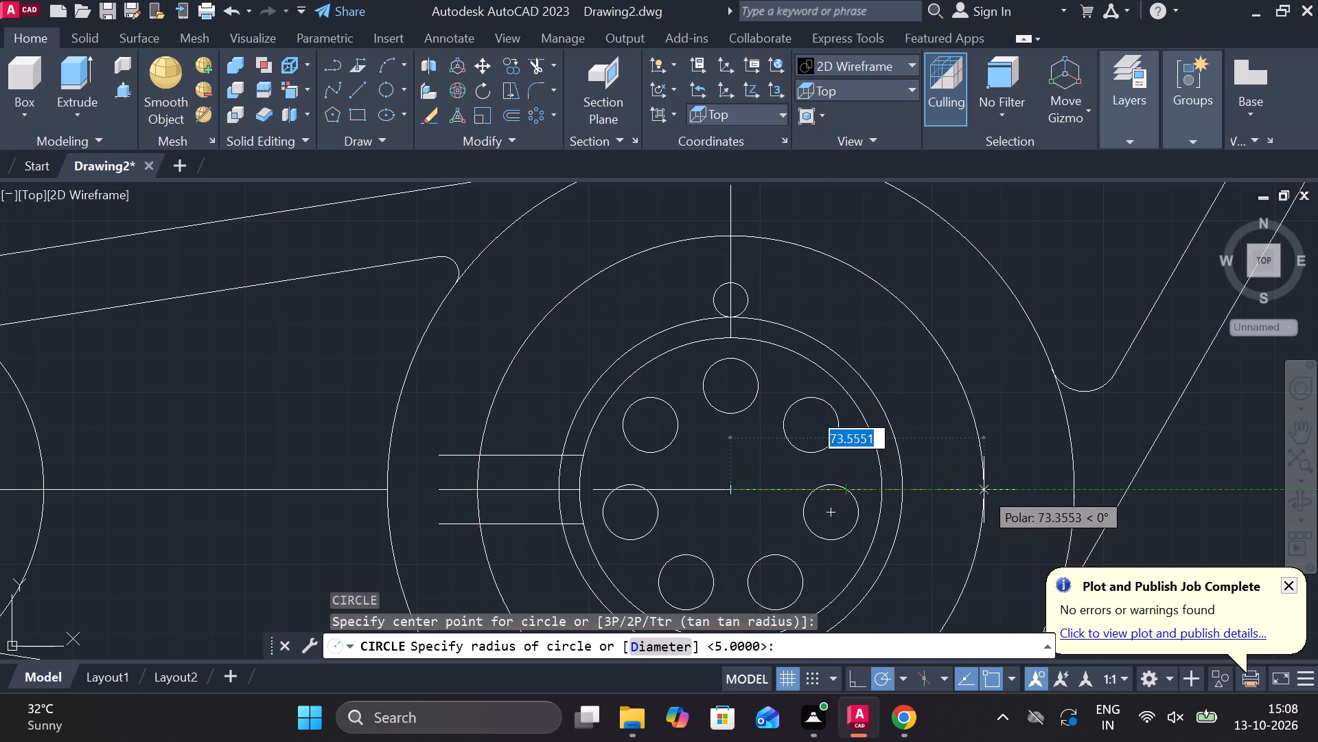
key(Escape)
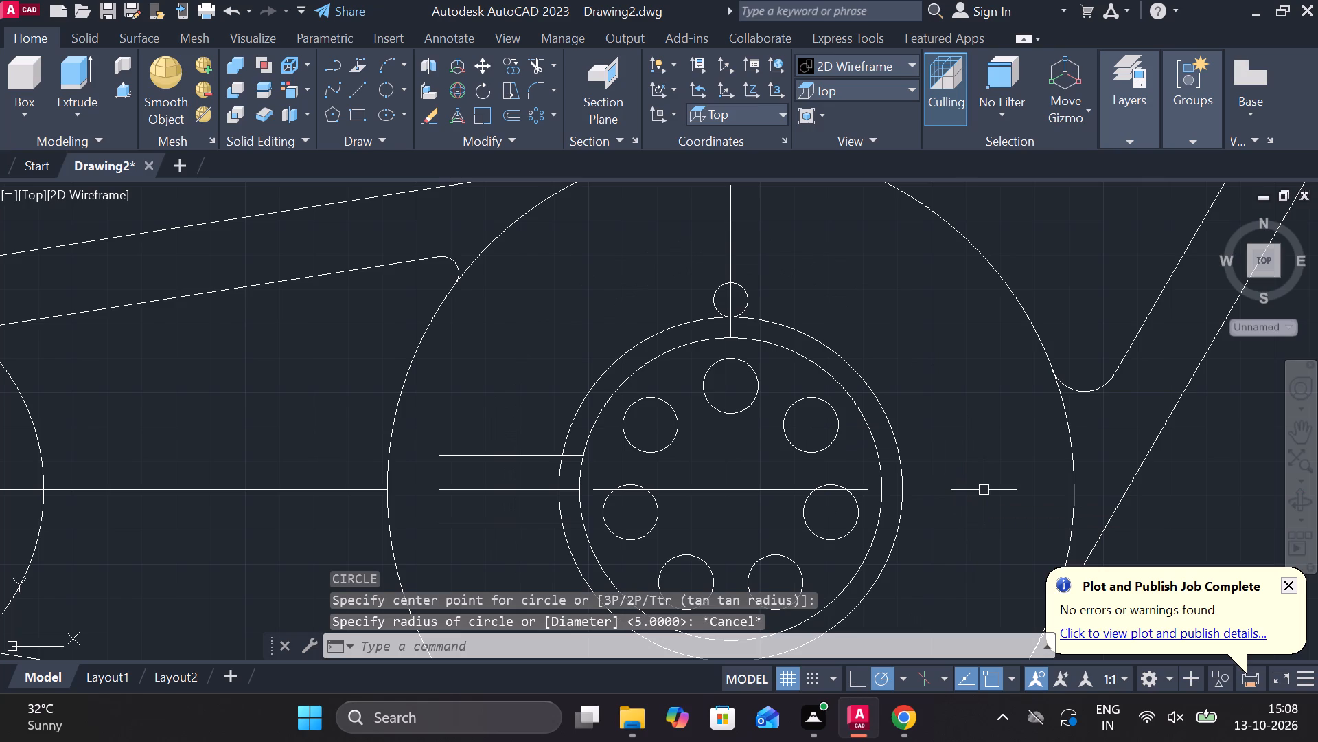
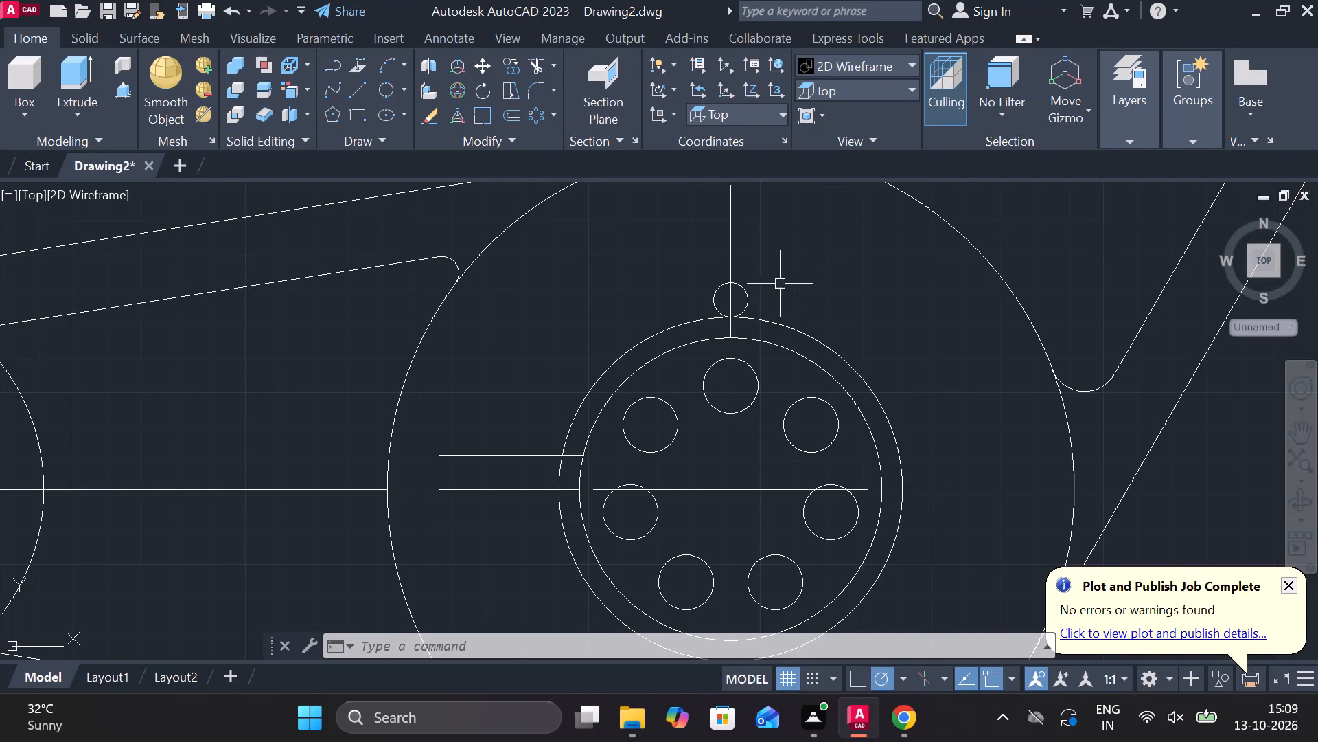
Erase the diameter 10 circle on the vertical line together with the horizontal line segments running through the centre of the seven-hole pattern.
click(756, 295)
click(752, 296)
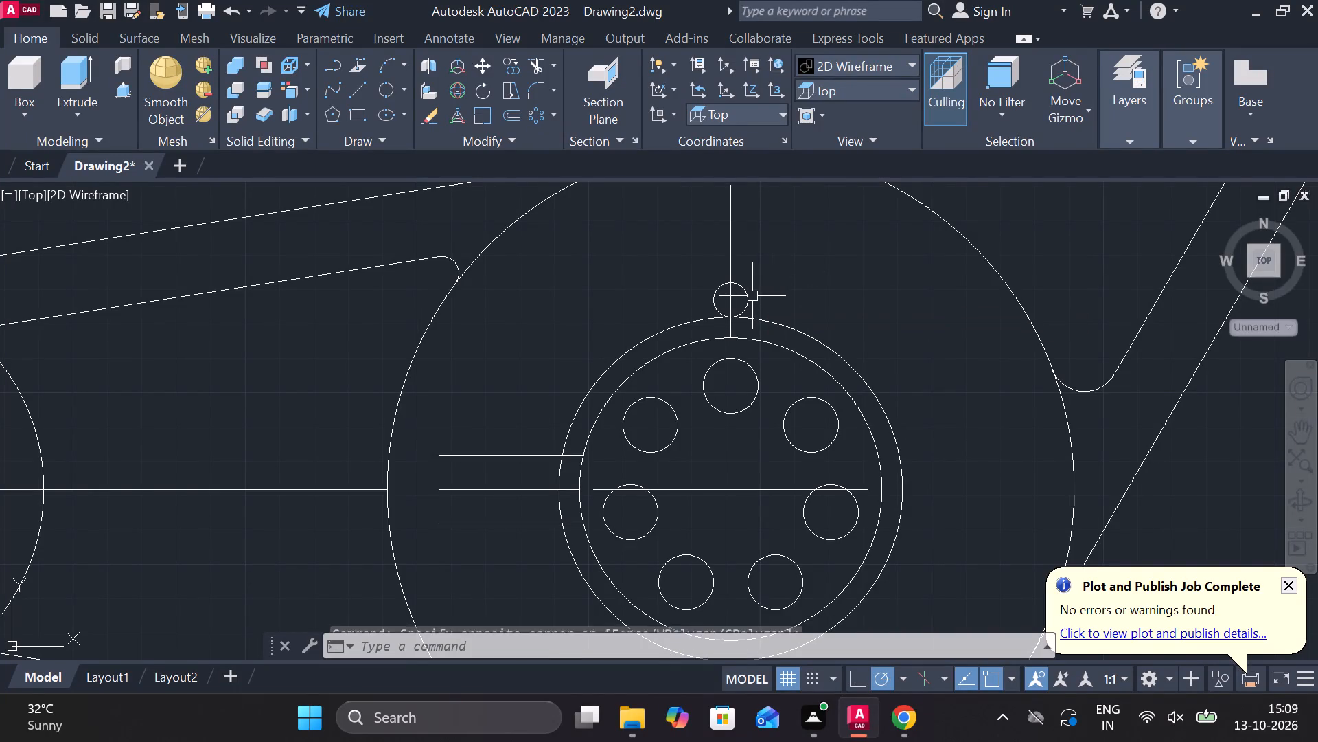
click(748, 286)
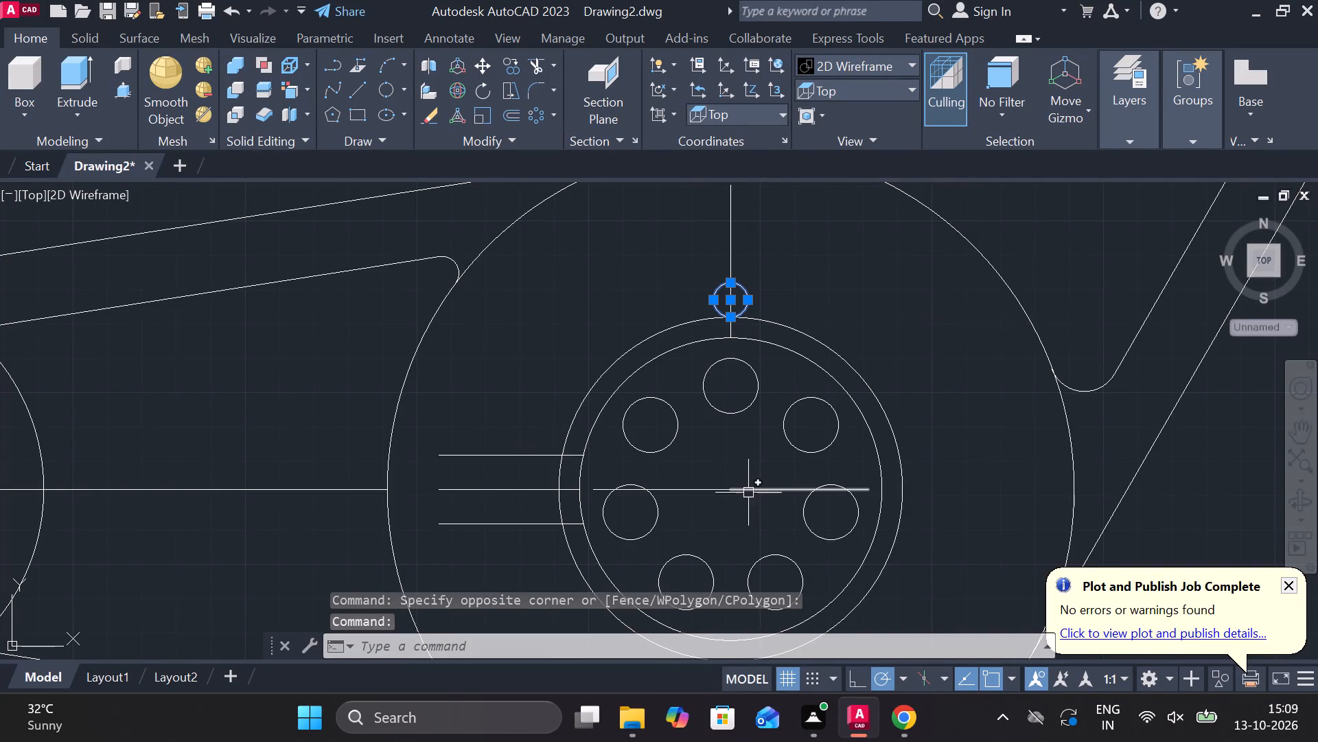
click(736, 493)
click(714, 489)
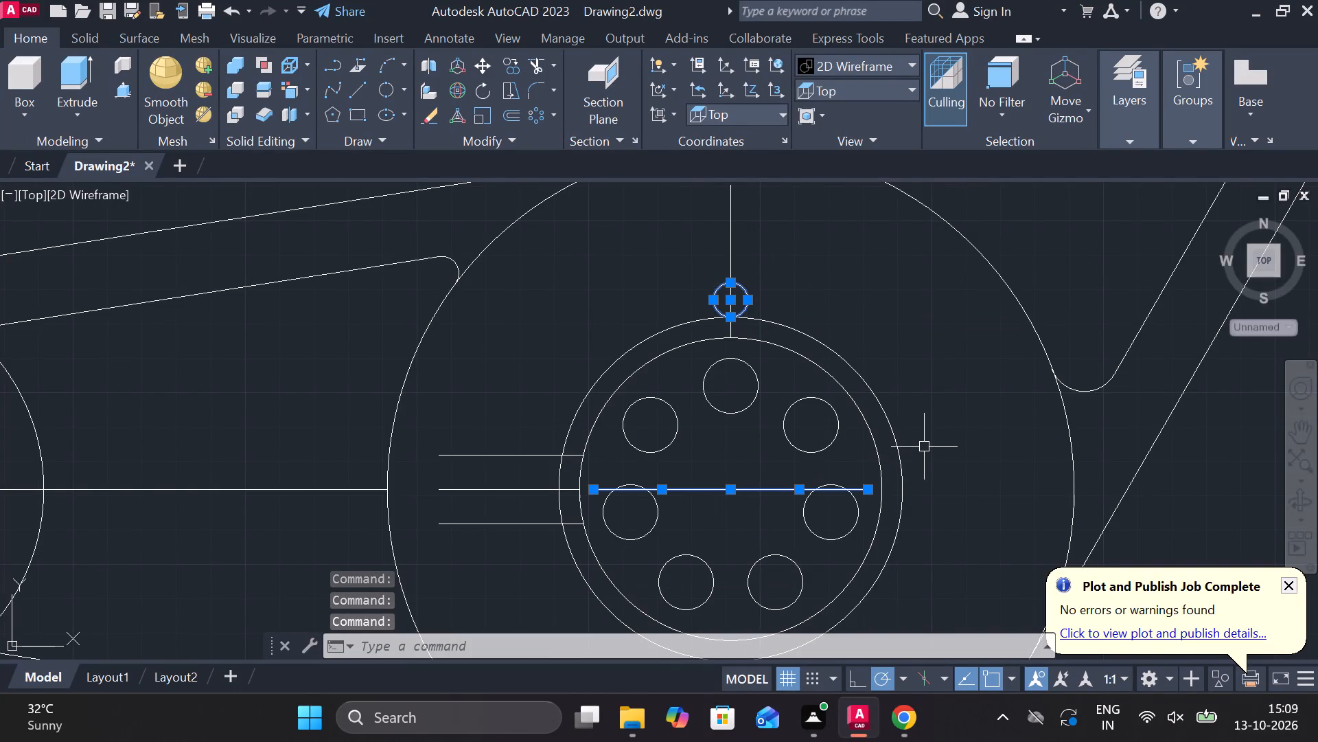
key(e)
key(Return)
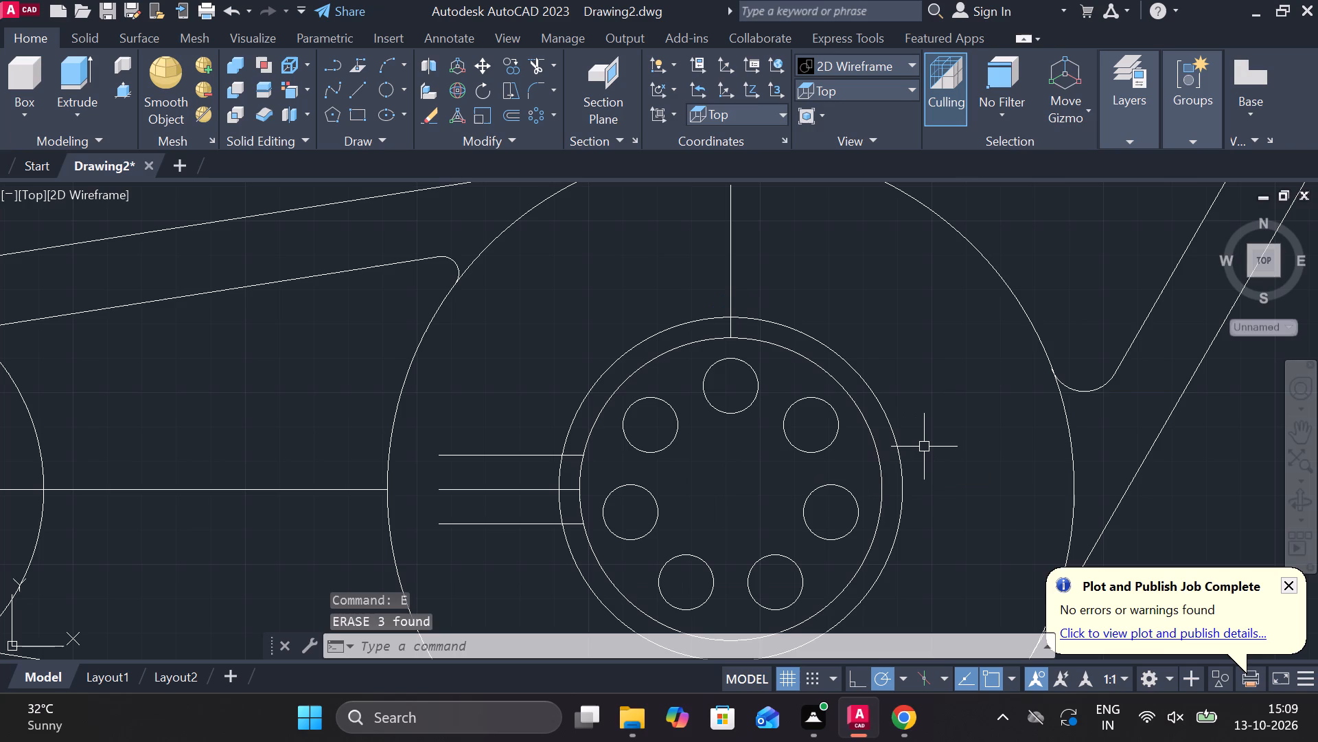
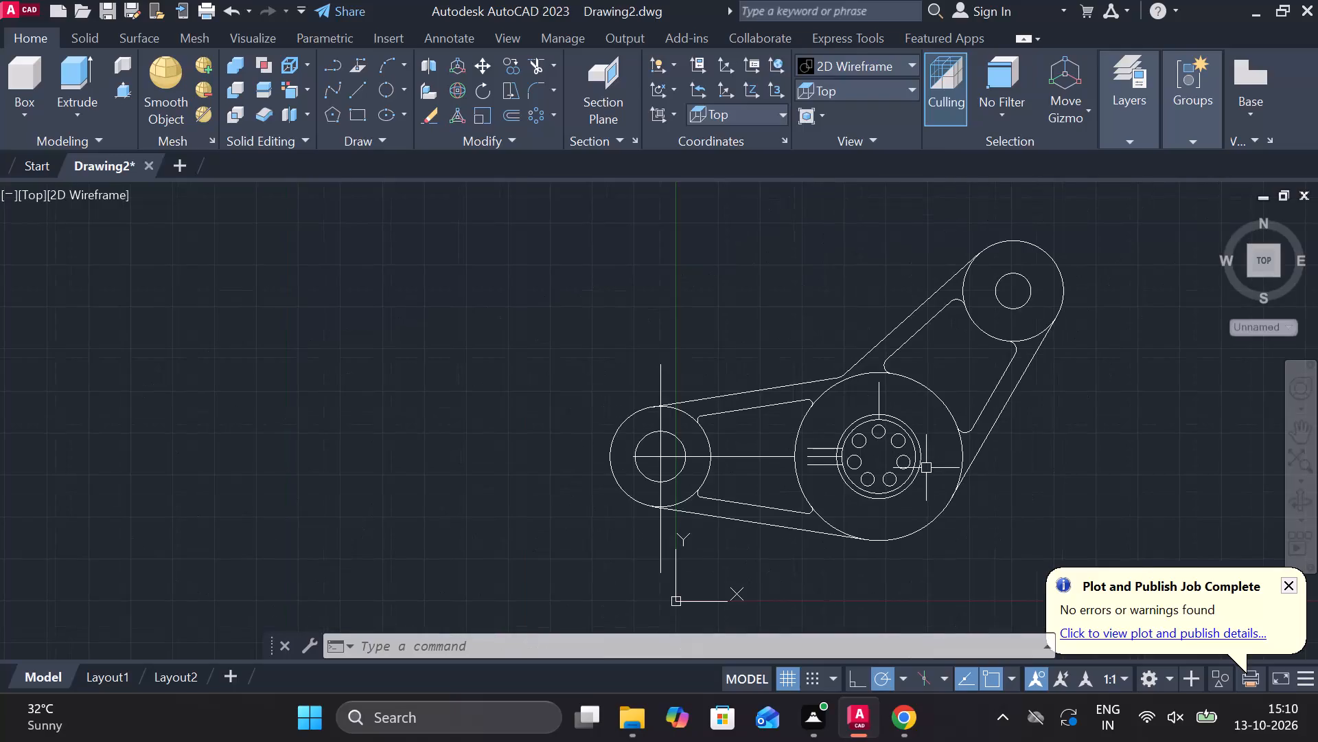
Erase the seven-hole pattern, the two concentric circles around it and the short rib lines inside the large hub circle.
middle_drag(924, 473, 617, 385)
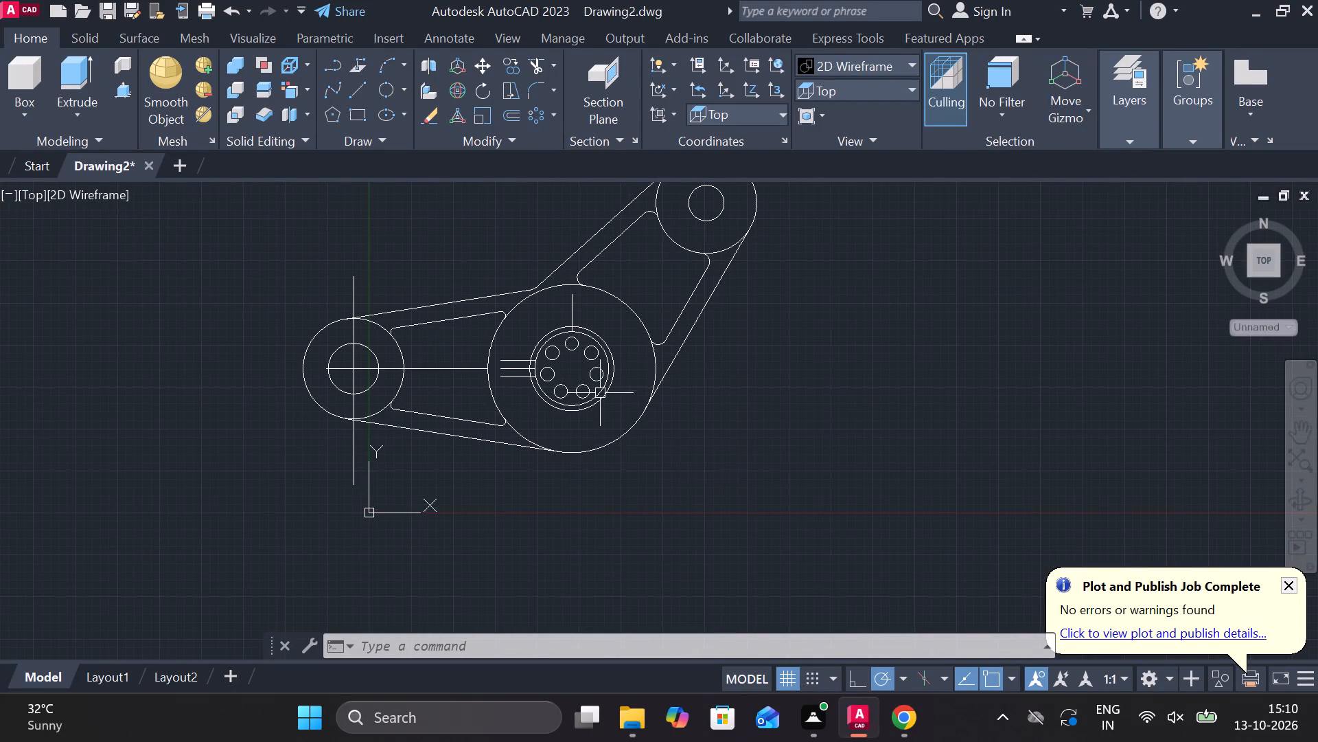
scroll(587, 378, up, 2)
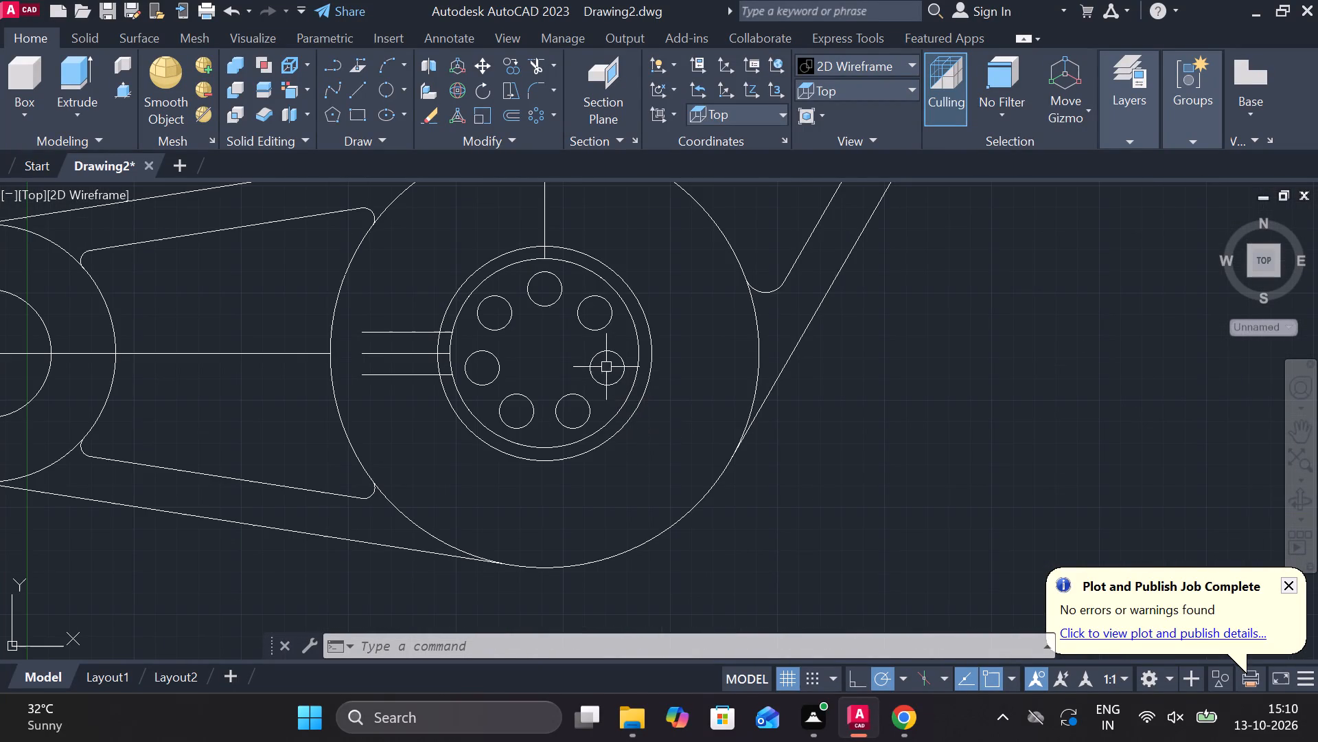
scroll(588, 356, down, 2)
scroll(588, 321, up, 2)
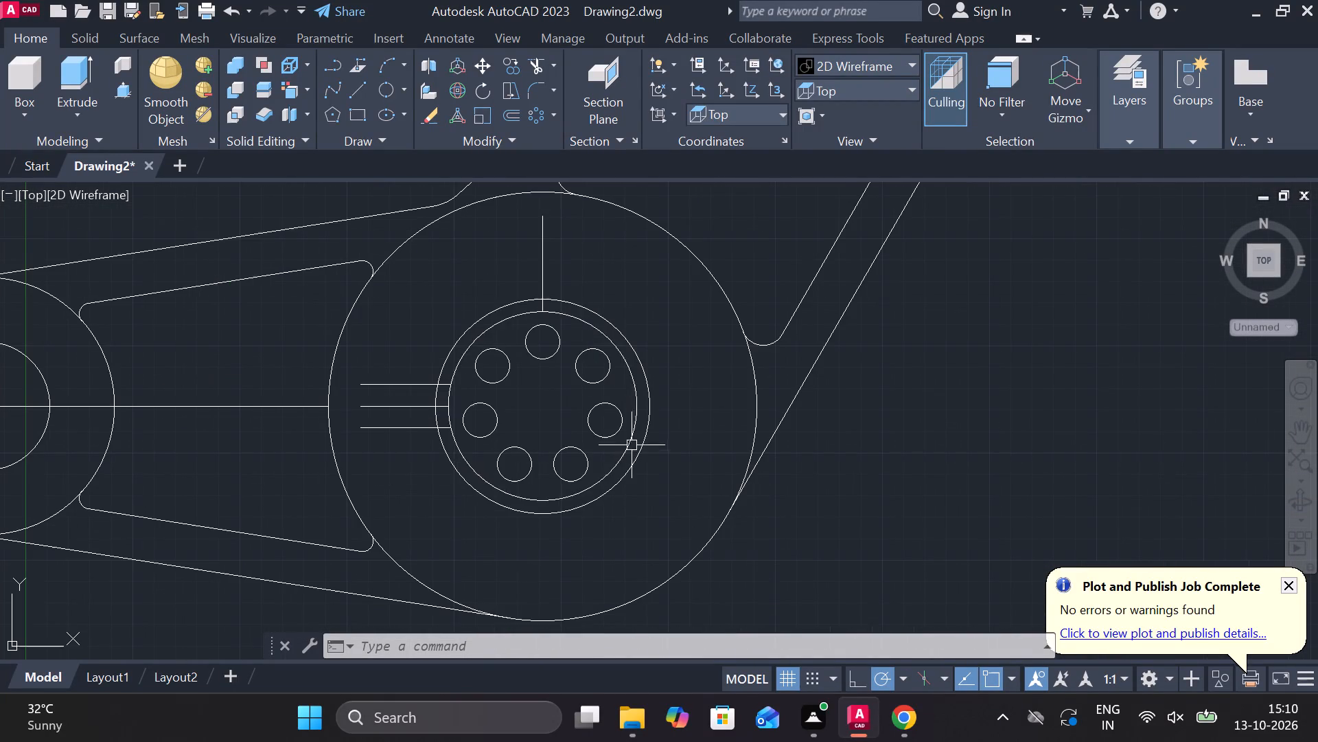
click(654, 480)
click(435, 274)
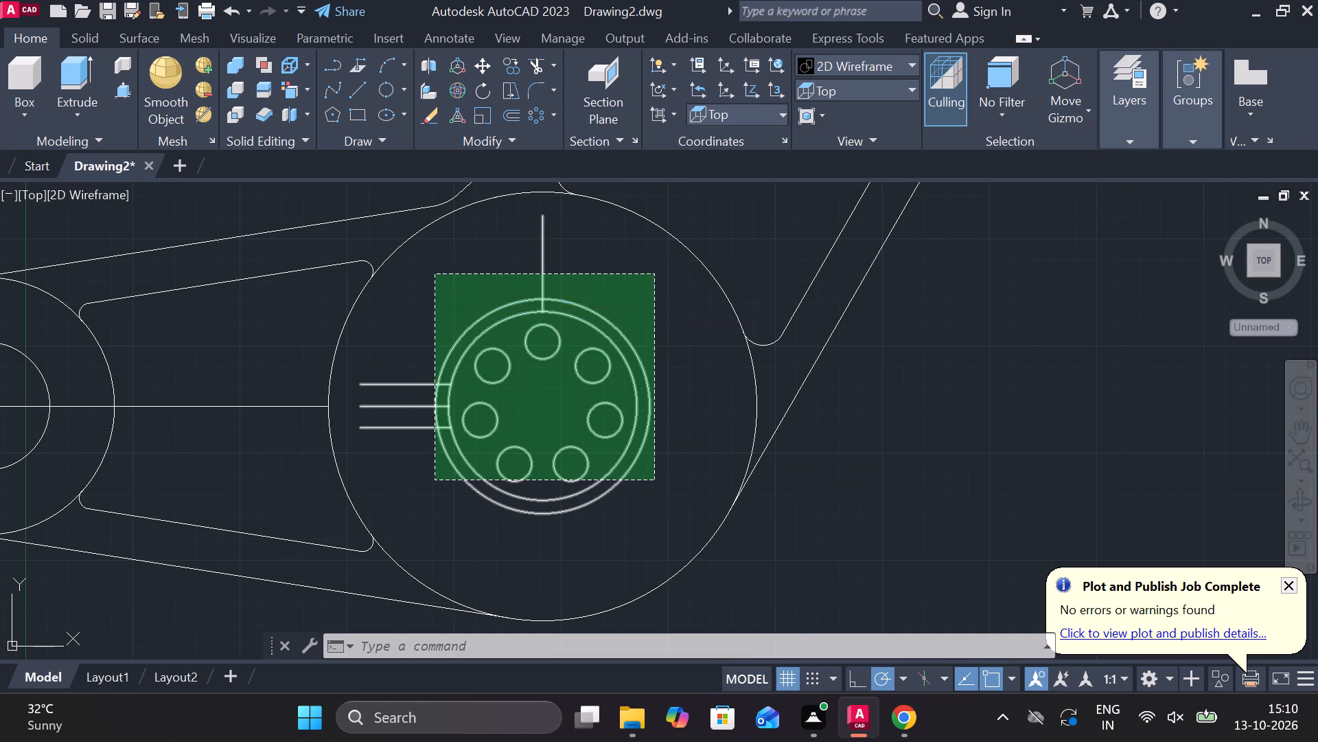
key(e)
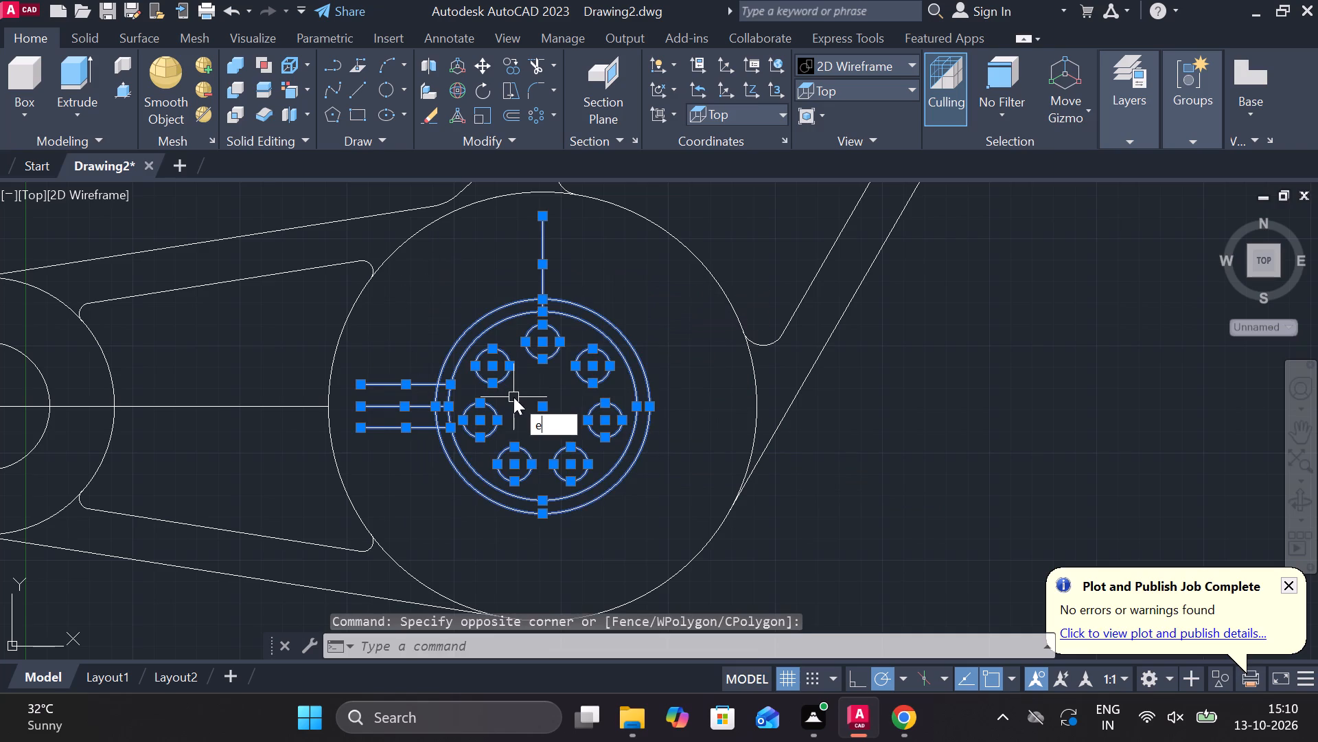
key(space)
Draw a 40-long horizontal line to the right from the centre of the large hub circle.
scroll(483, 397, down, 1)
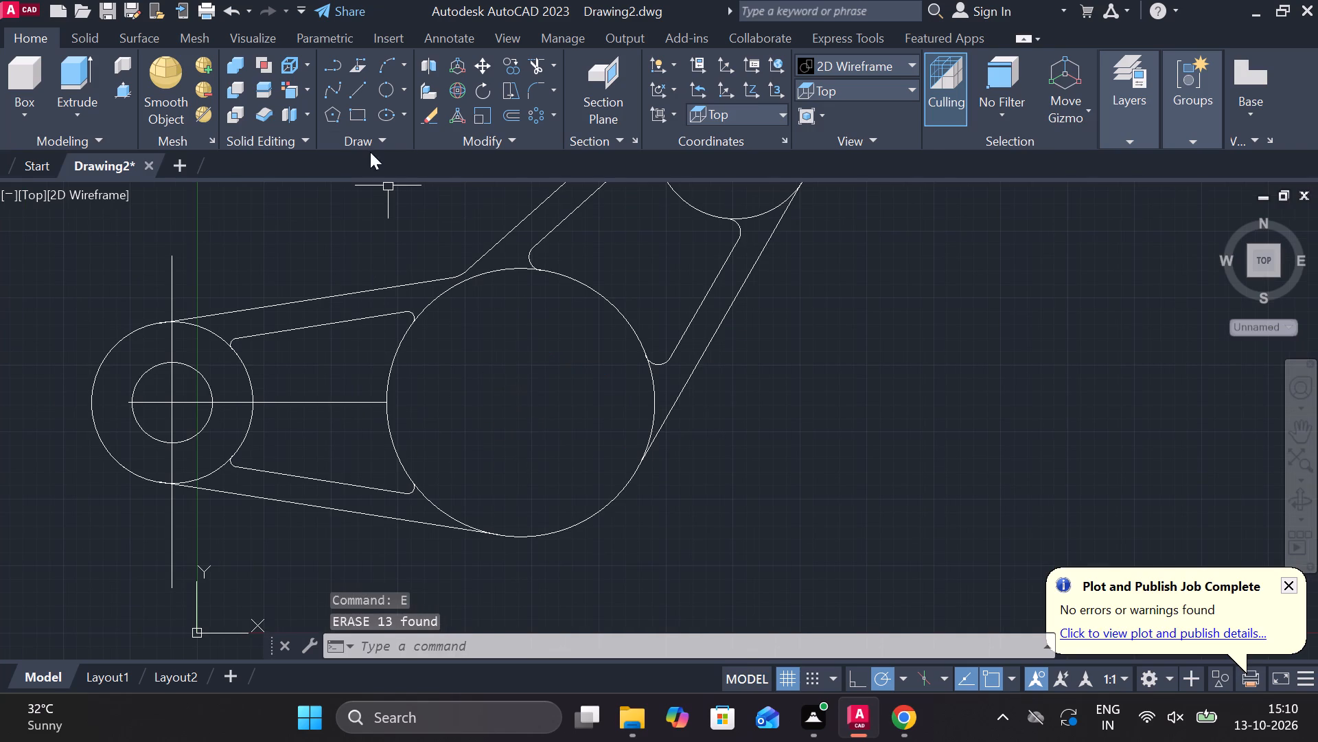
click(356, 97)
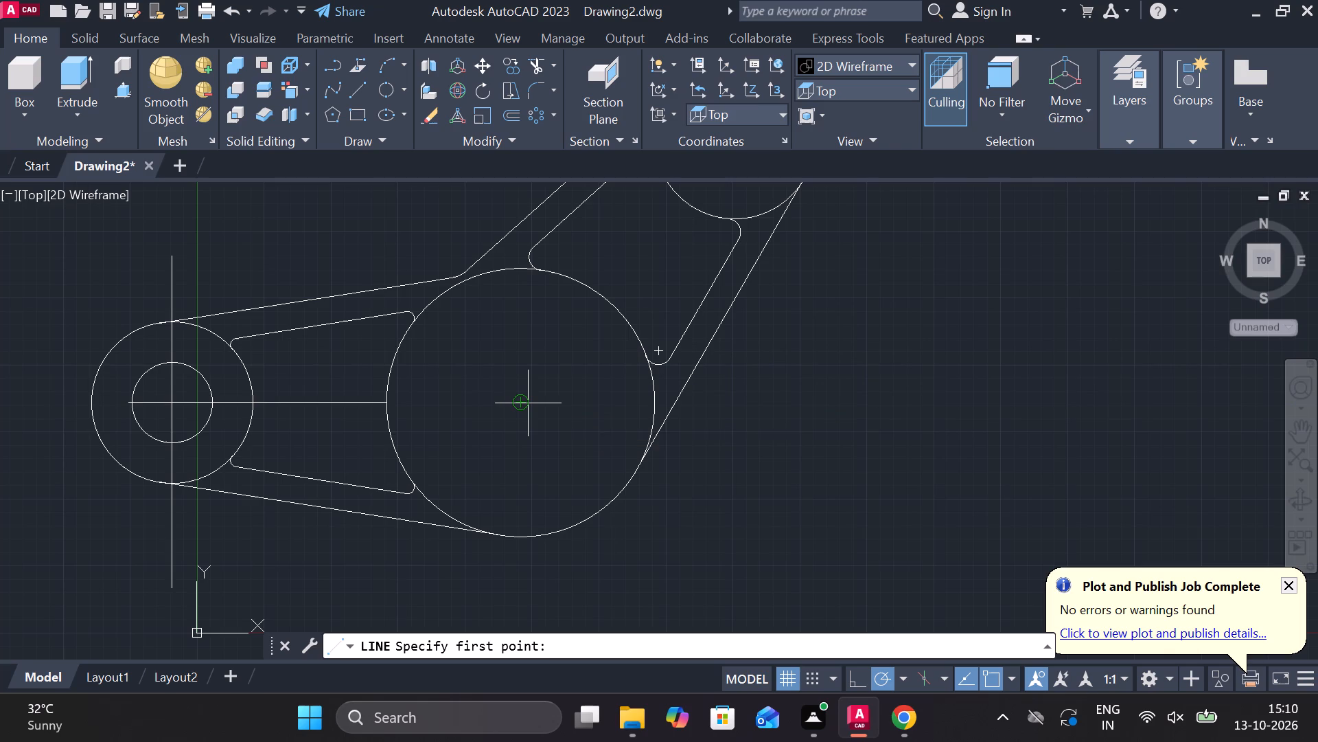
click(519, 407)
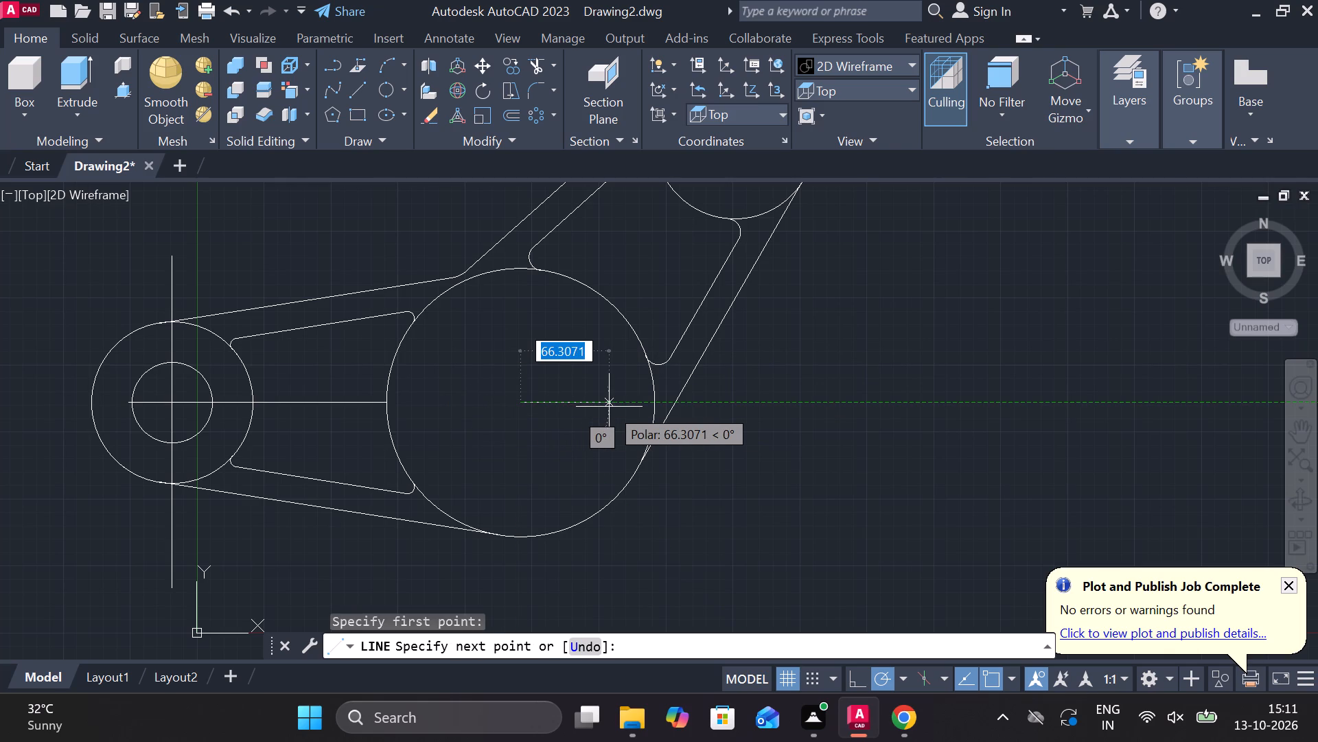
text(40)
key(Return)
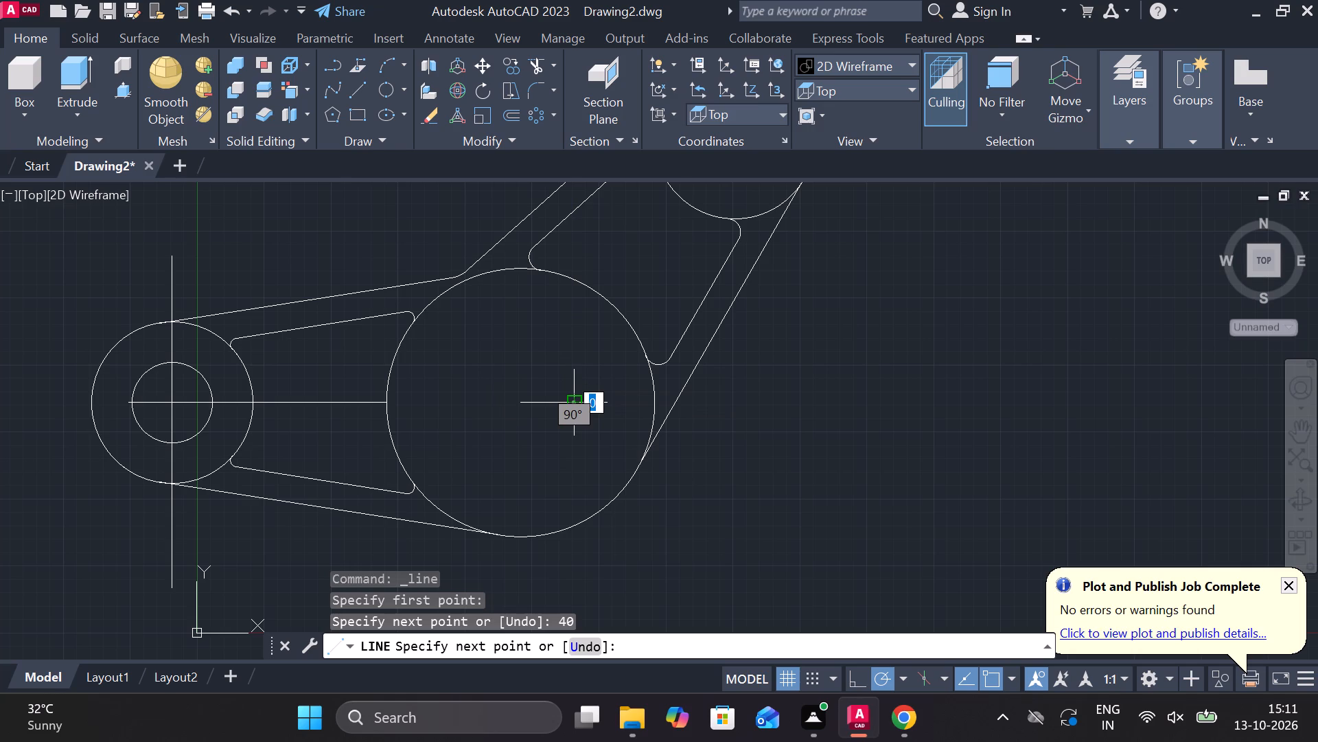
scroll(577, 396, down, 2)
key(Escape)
Erase the whole remaining profile, including both arms, all circles and the centre lines.
scroll(717, 438, down, 2)
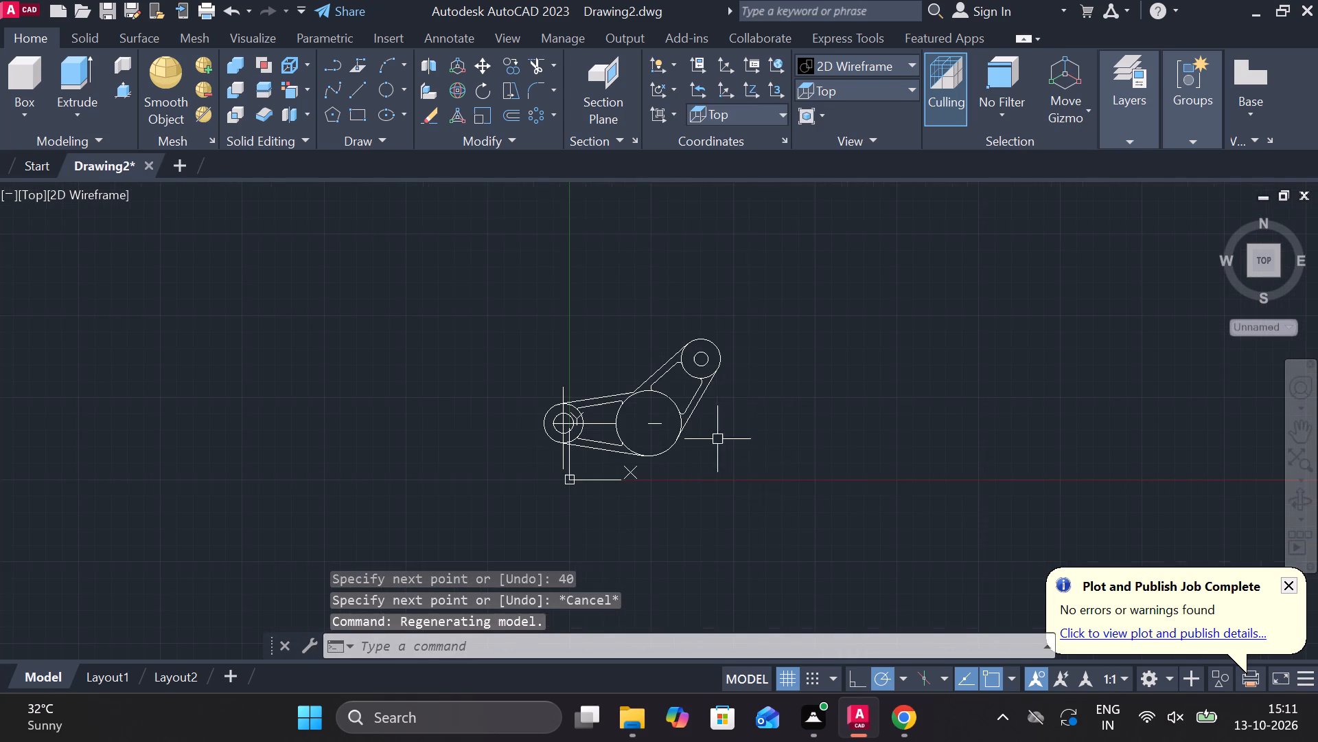
key(Escape)
drag(763, 468, 735, 469)
click(483, 286)
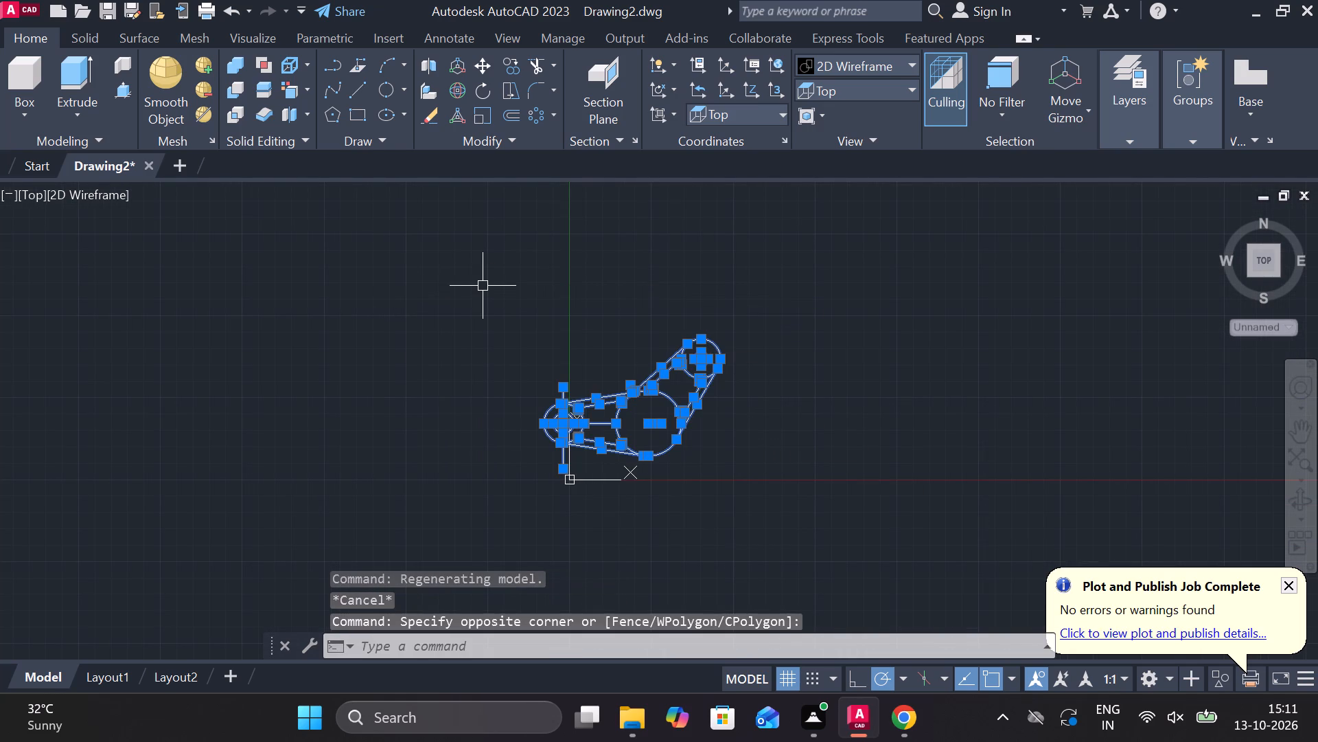
text(e)
key(space)
Draw a circle of diameter 30 in the empty drawing area.
scroll(793, 387, up, 1)
middle_drag(781, 381, 465, 467)
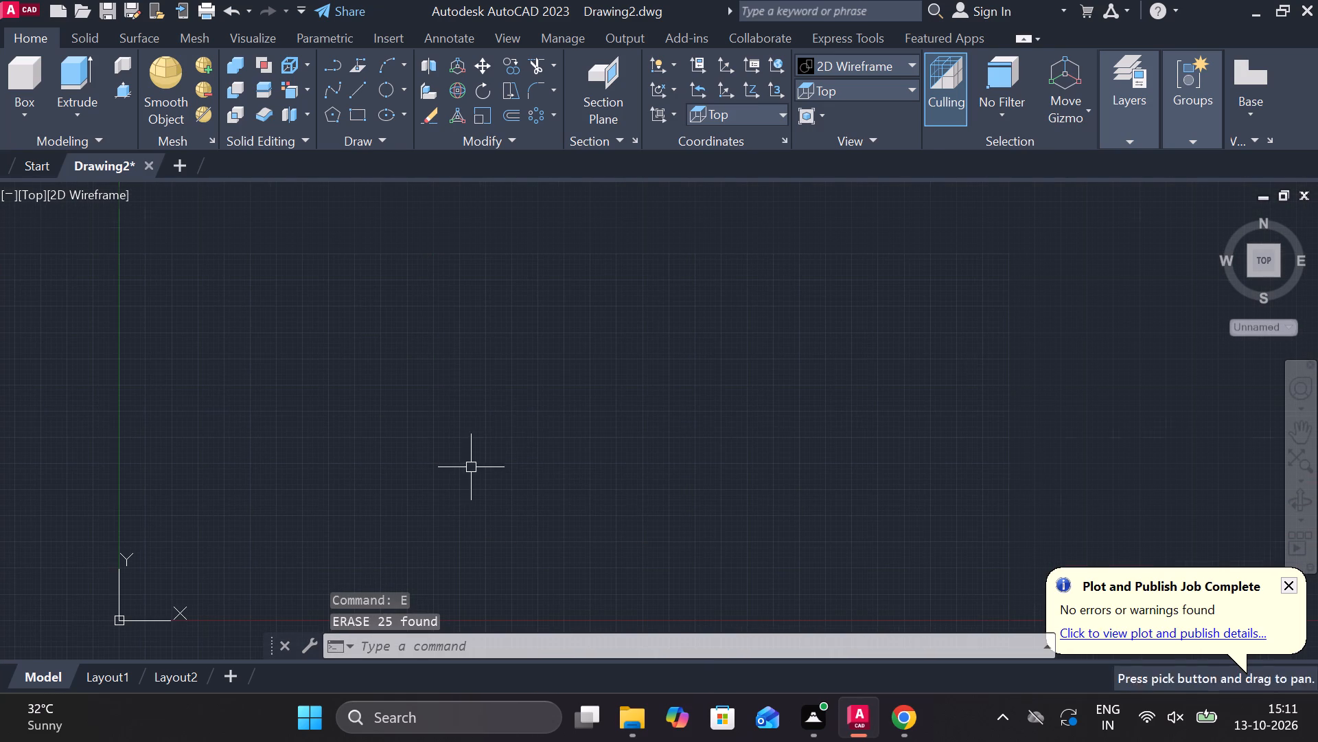
key(c)
key(space)
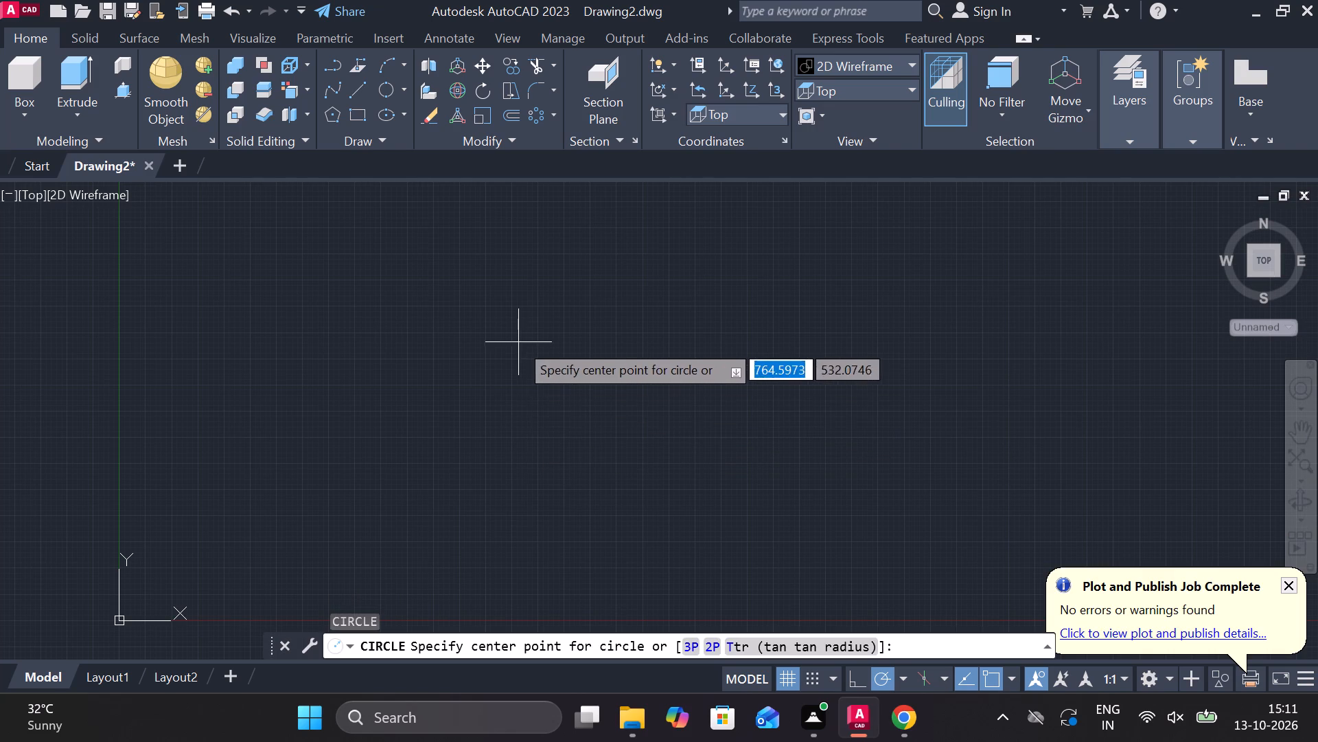
click(487, 350)
text(d)
key(space)
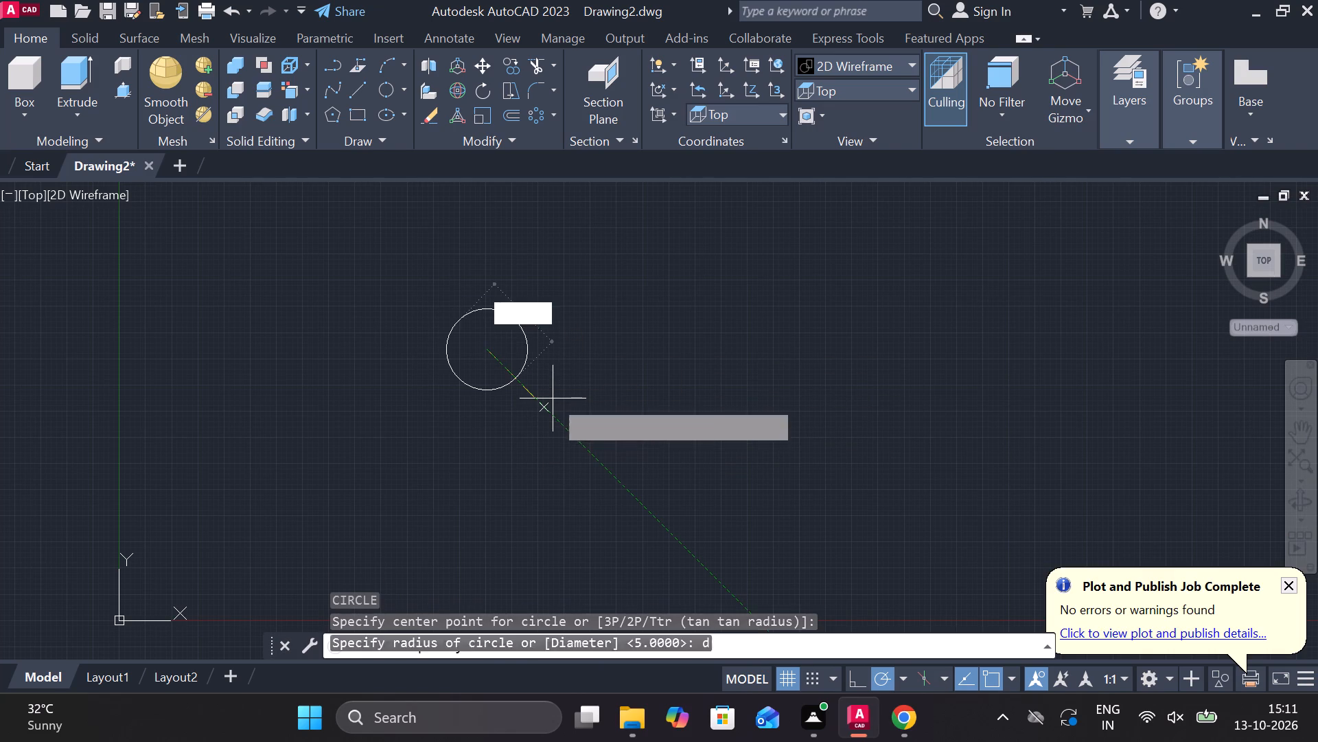
text(30)
key(Return)
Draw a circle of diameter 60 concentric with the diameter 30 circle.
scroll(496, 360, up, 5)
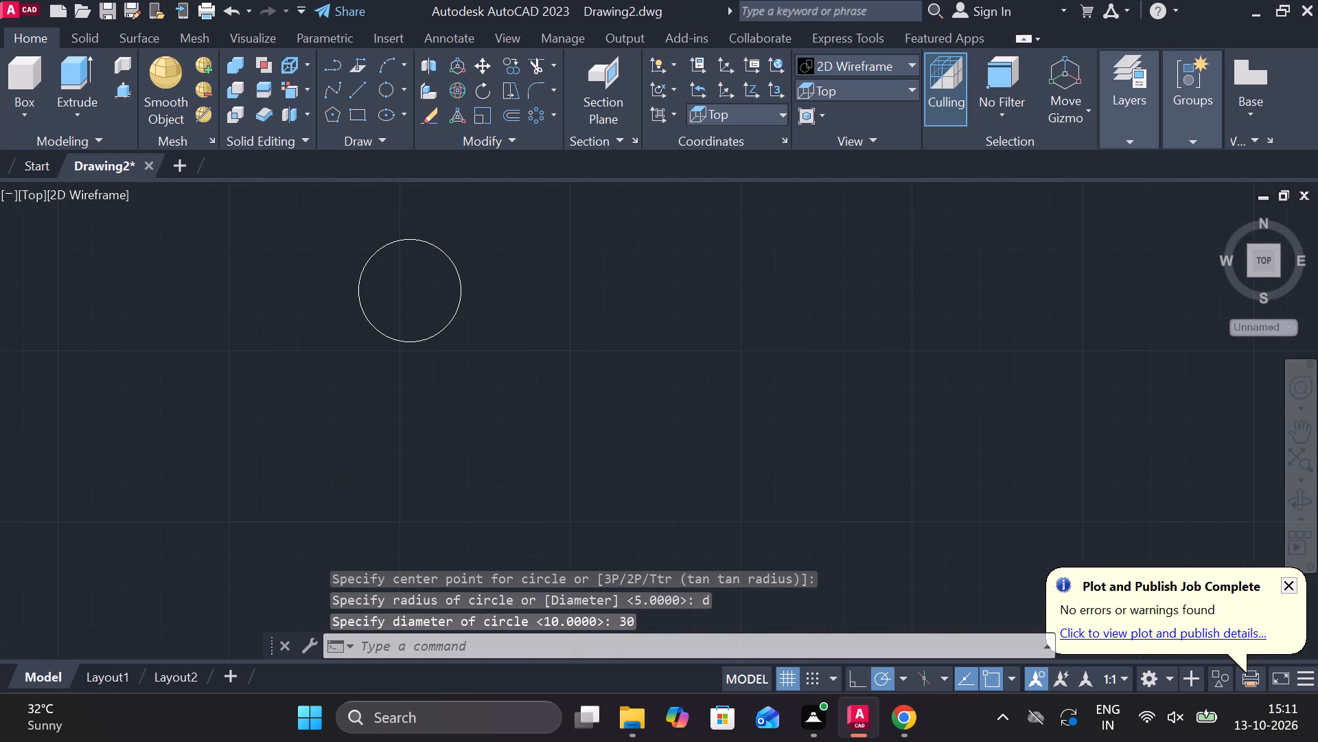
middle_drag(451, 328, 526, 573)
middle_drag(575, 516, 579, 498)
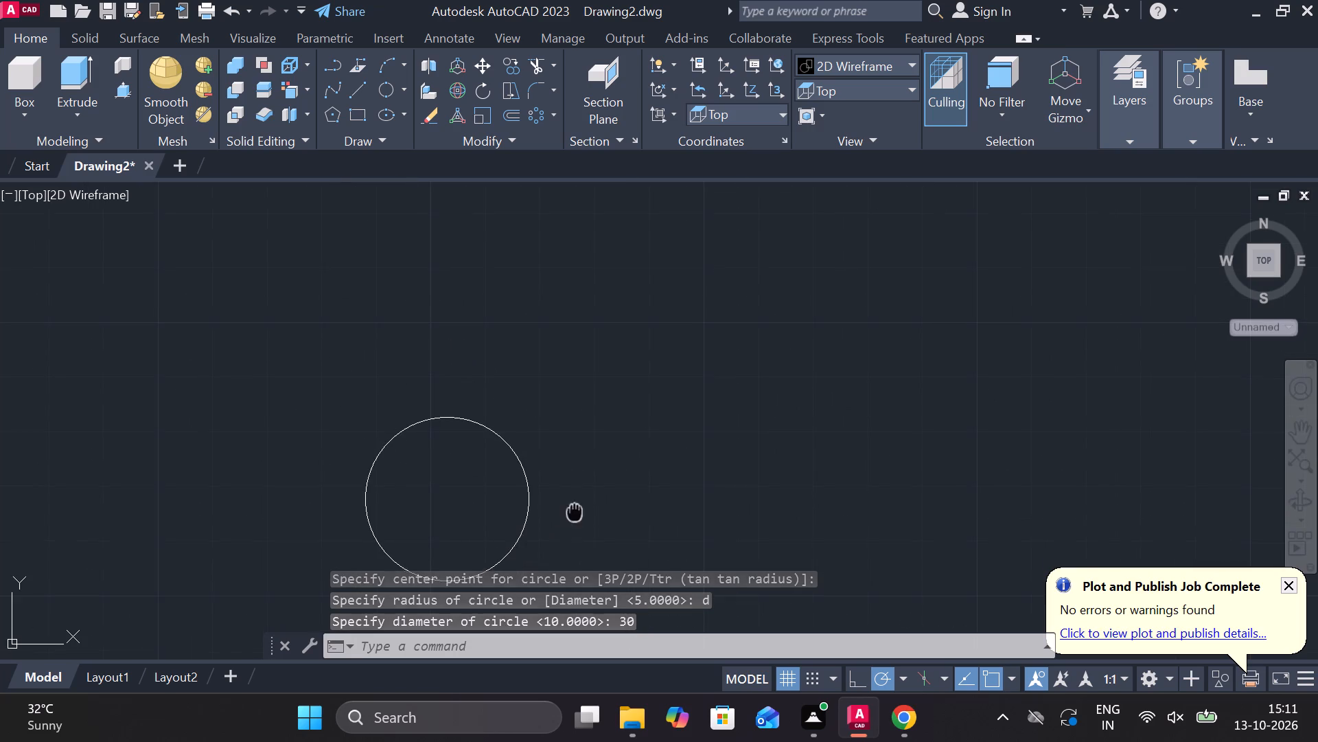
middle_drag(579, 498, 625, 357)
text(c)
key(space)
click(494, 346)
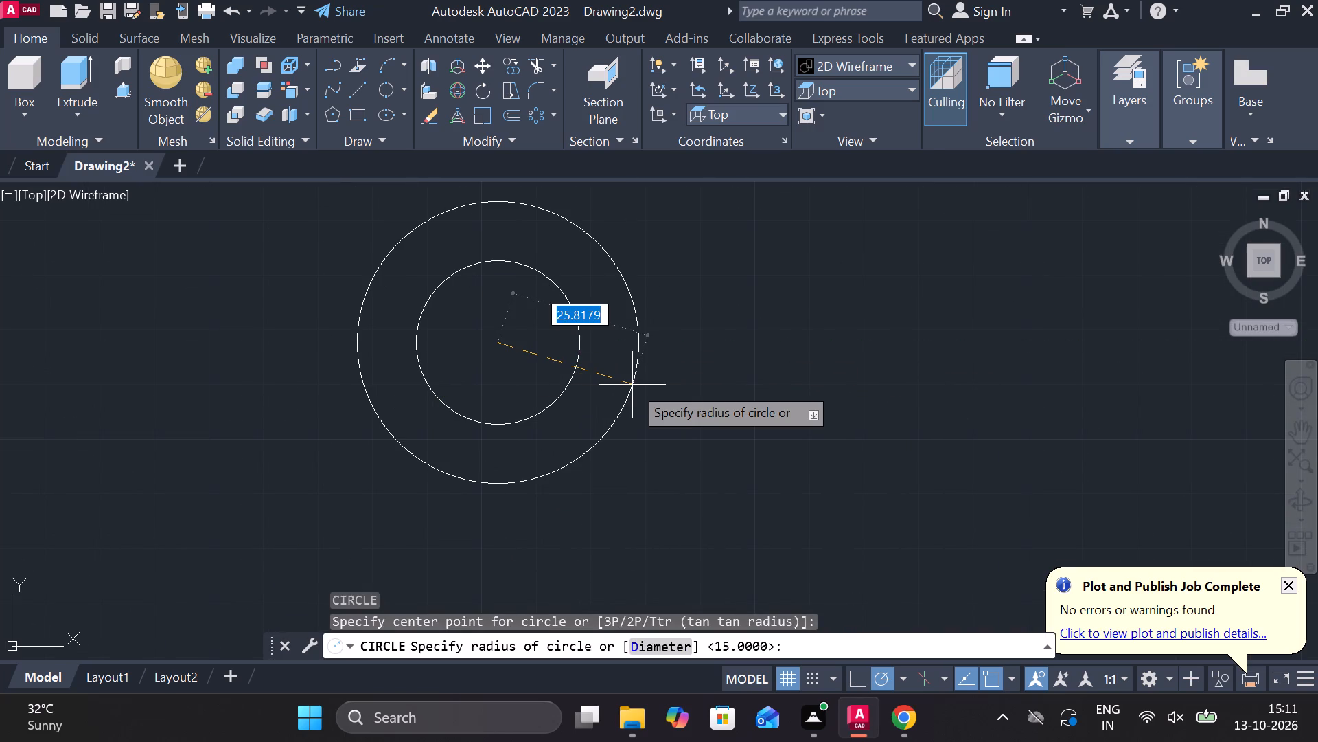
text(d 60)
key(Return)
Draw a 110-long horizontal line to the right from the common centre of the two circles.
scroll(632, 385, down, 3)
scroll(711, 366, up, 2)
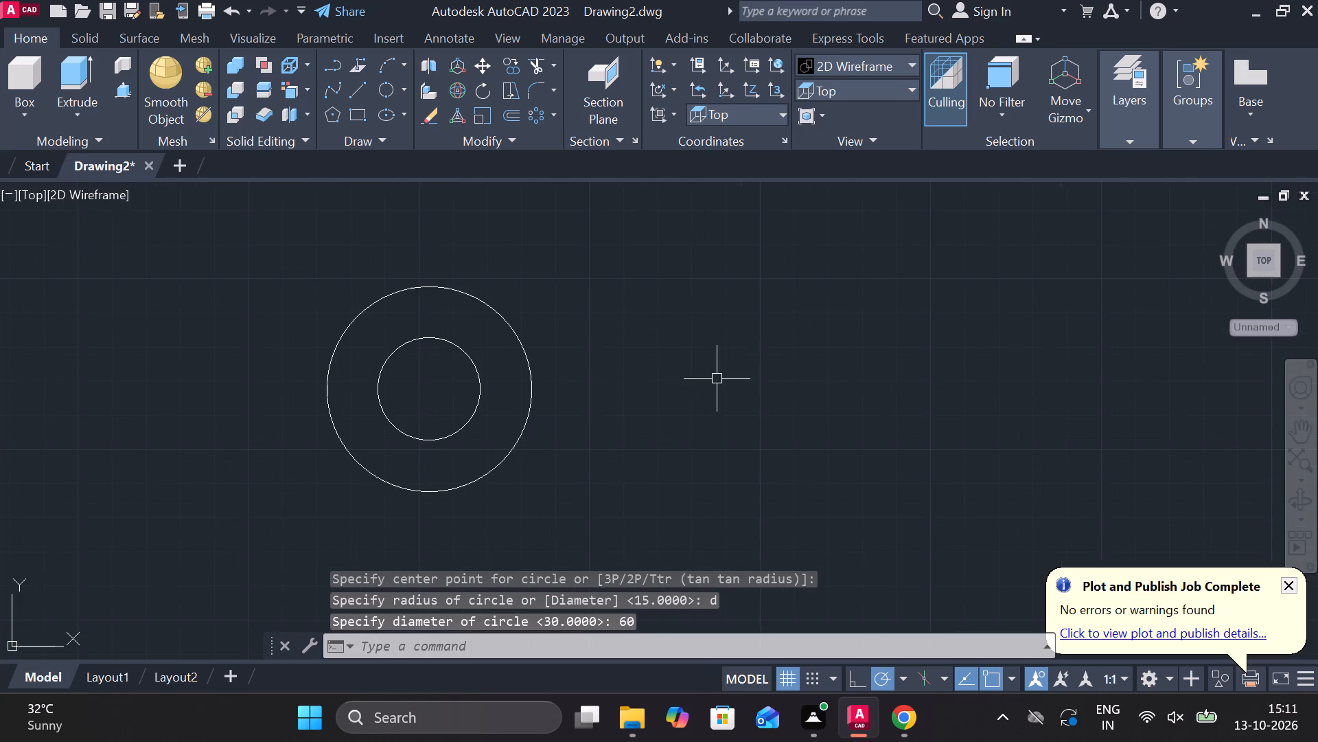
middle_drag(717, 380, 693, 385)
key(l)
key(Return)
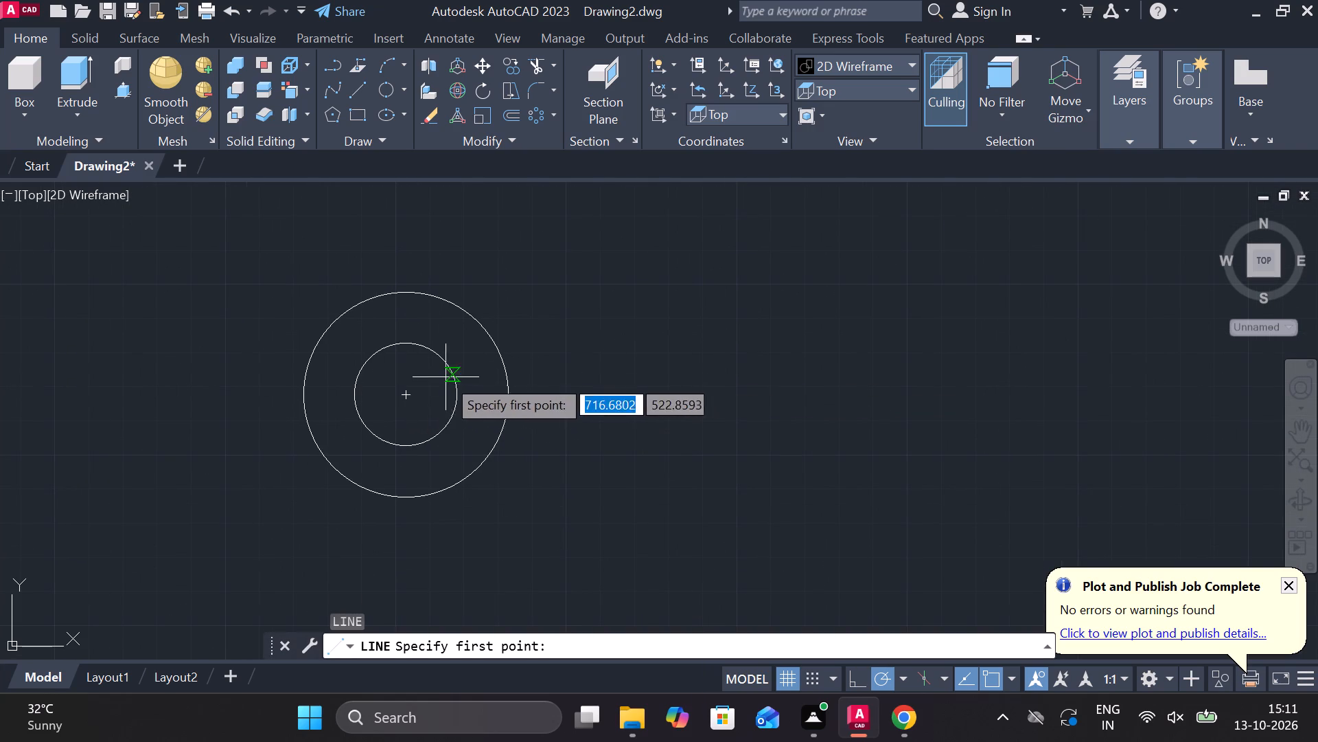
click(413, 396)
text(110)
key(Return)
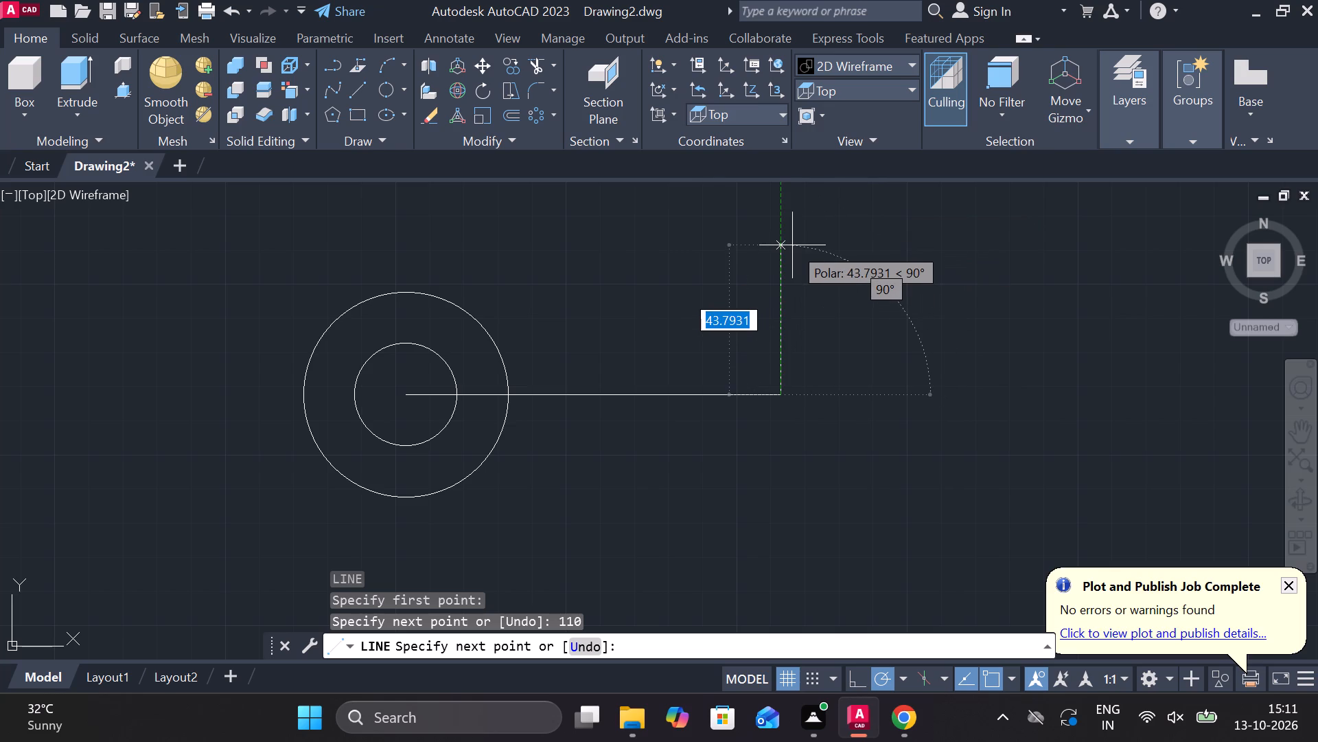
middle_drag(792, 245, 756, 245)
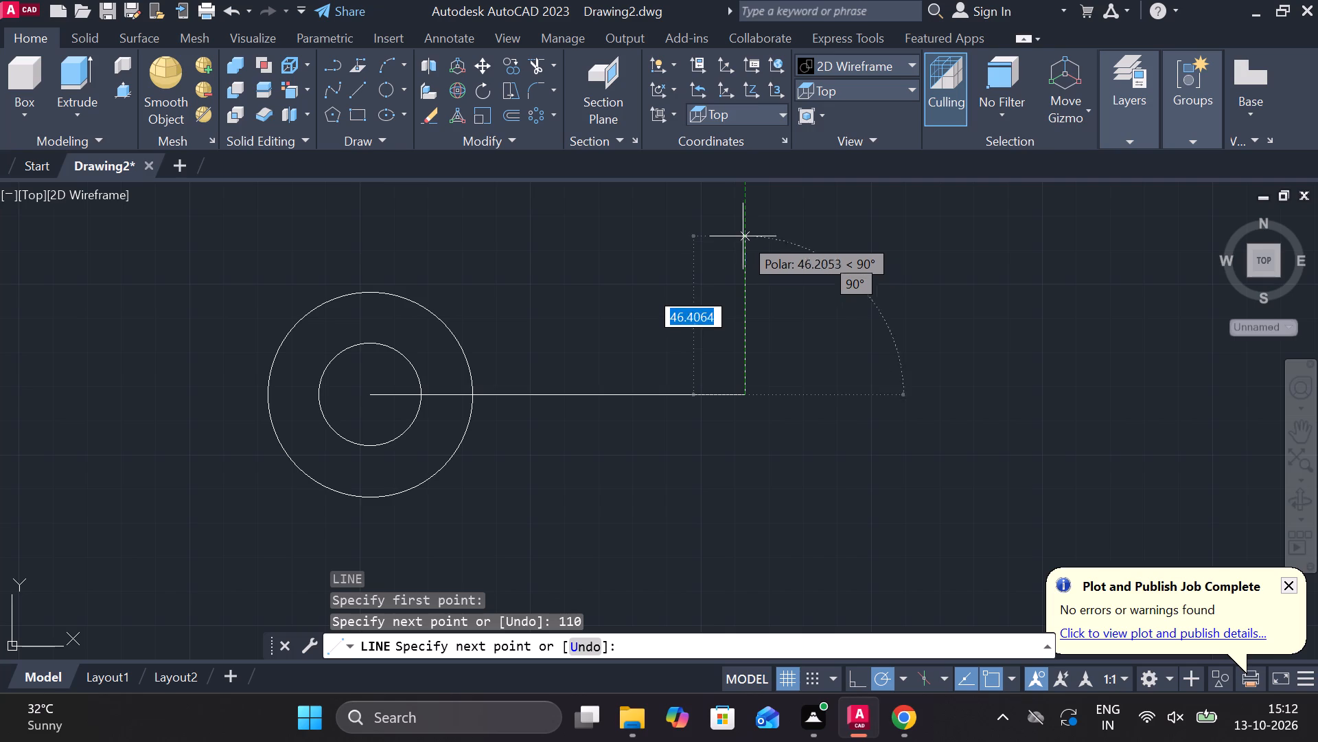
key(Escape)
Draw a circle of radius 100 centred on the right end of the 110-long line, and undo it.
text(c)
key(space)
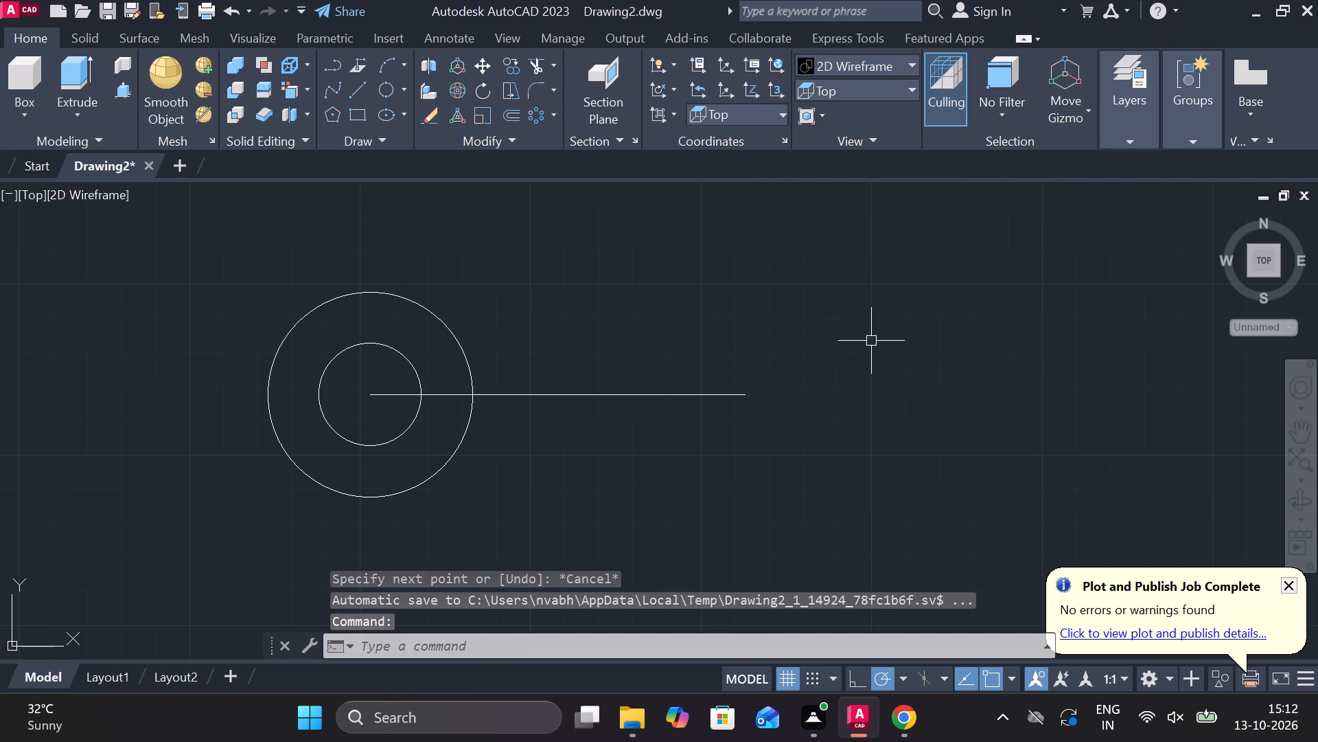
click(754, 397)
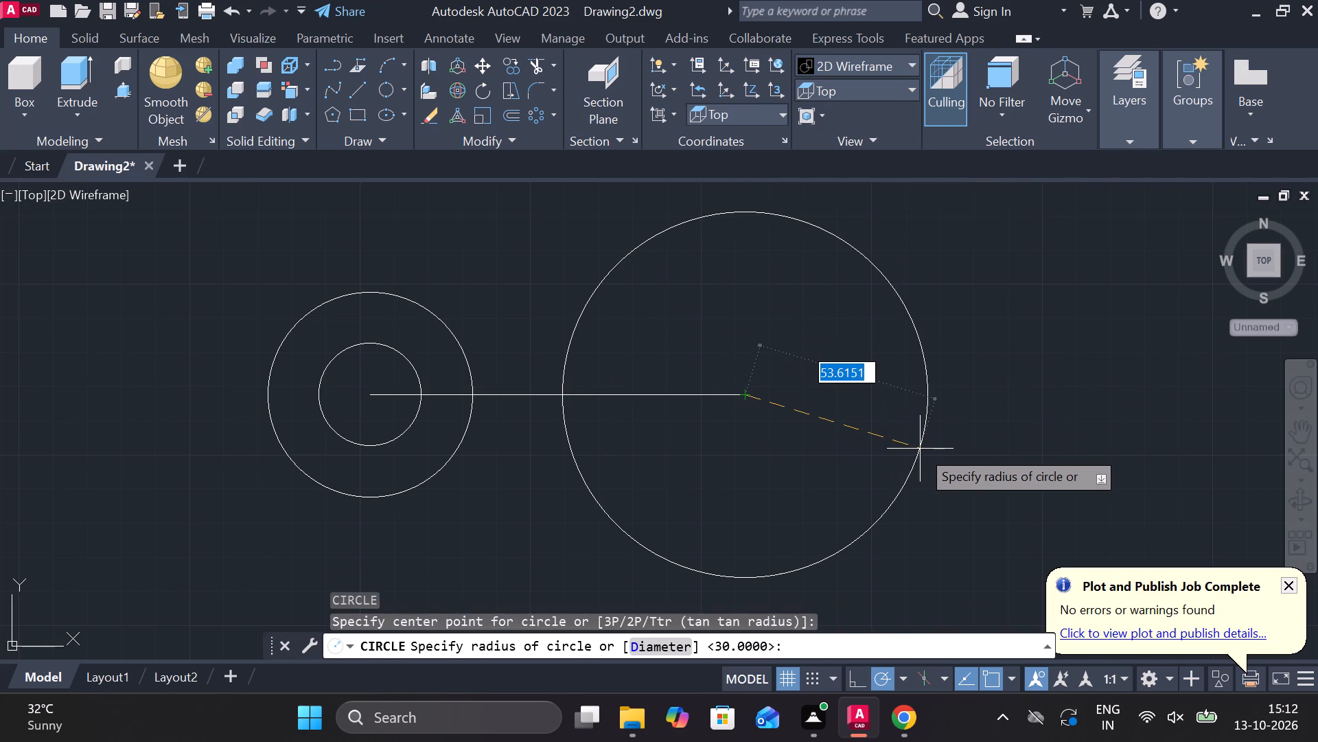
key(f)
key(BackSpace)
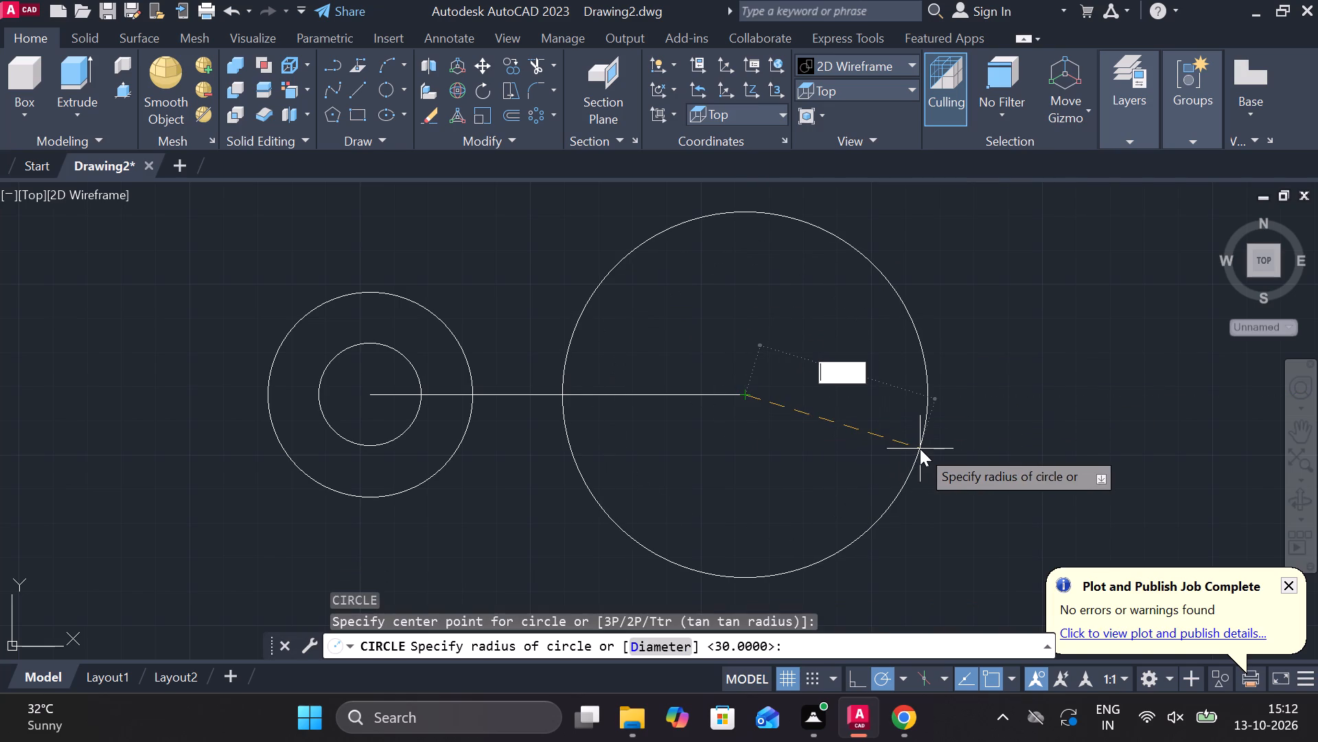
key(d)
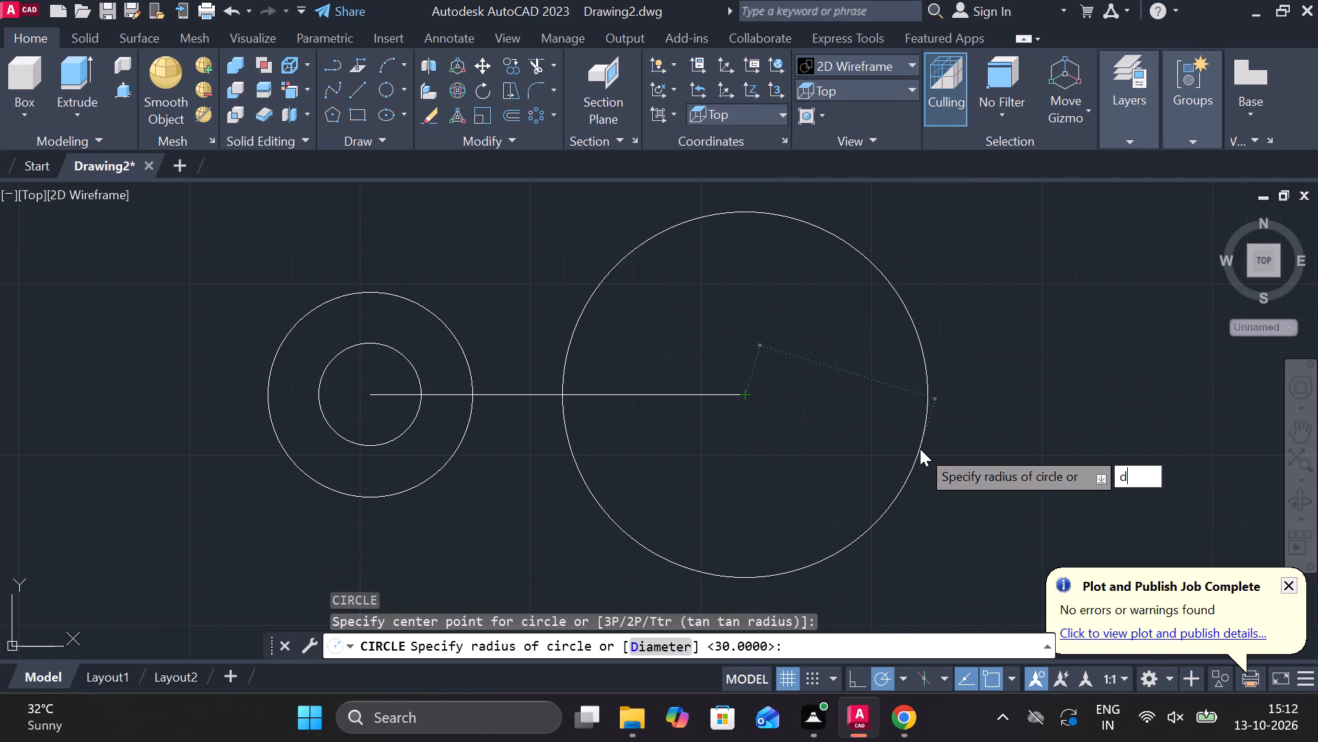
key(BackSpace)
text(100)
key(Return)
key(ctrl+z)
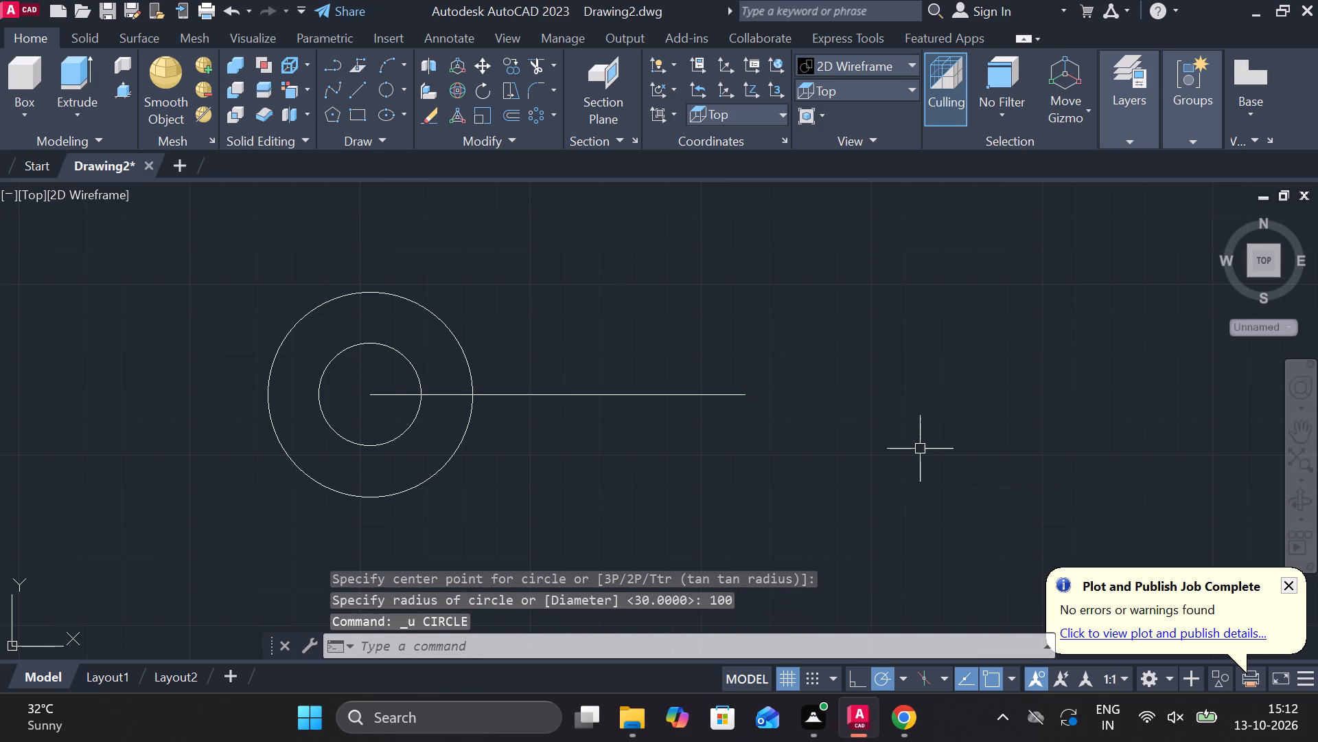
Draw a circle of diameter 100 centred on the right end of the 110-long line.
text(c)
key(space)
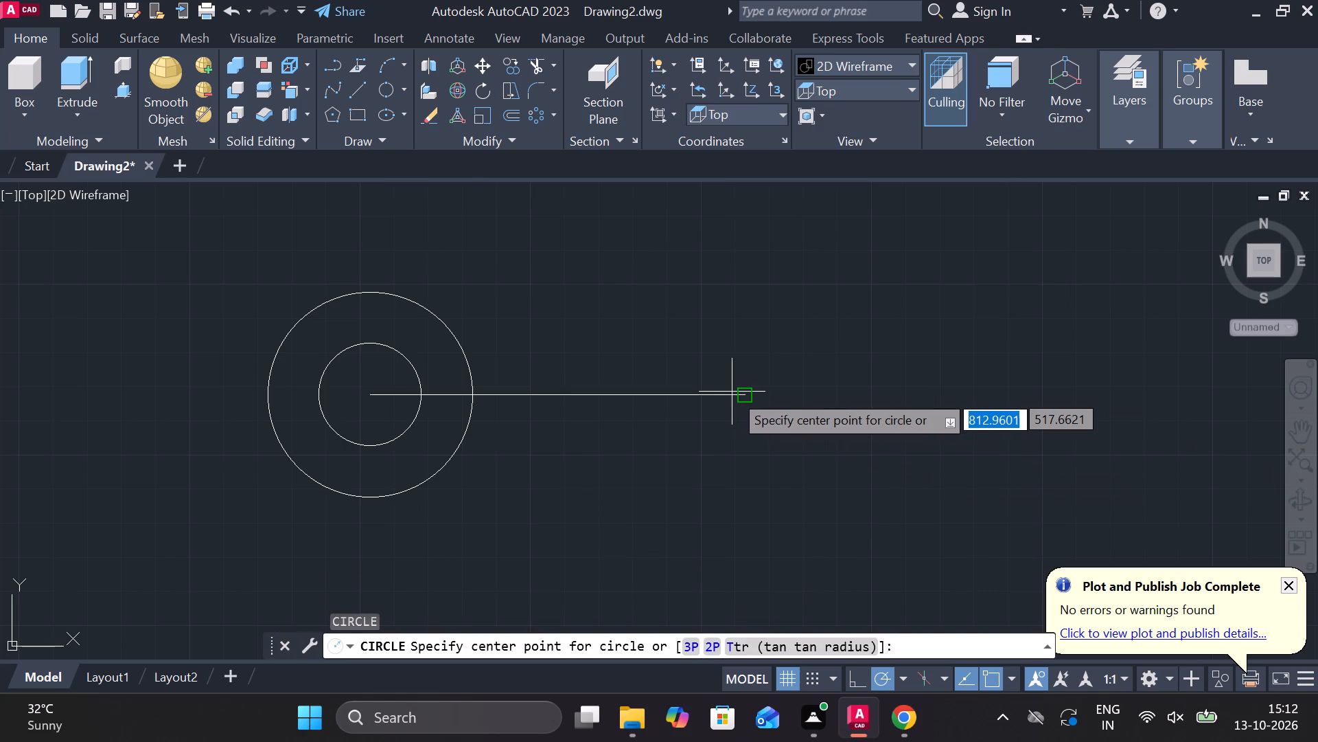
click(743, 394)
text(d 100)
key(Return)
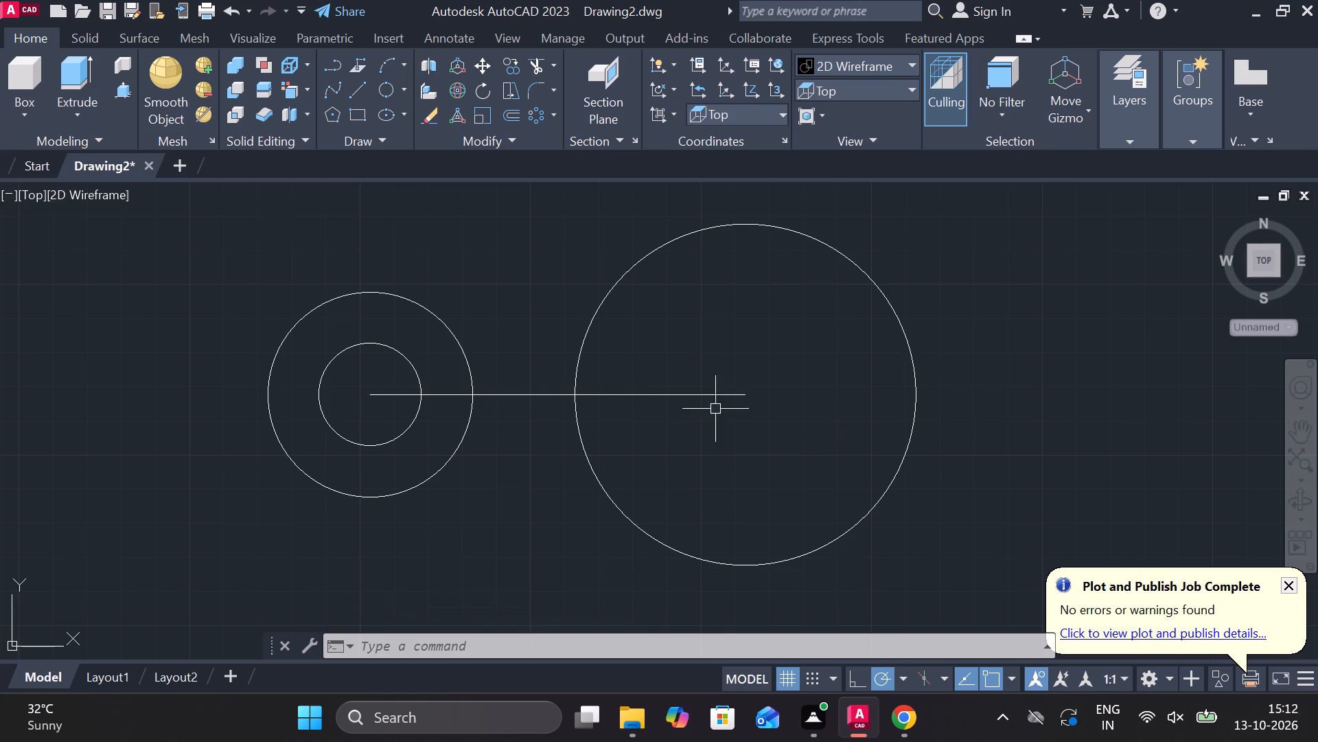
Replace the outer circle around the diameter 30 circle with a concentric circle of diameter 50.
click(450, 343)
text(e)
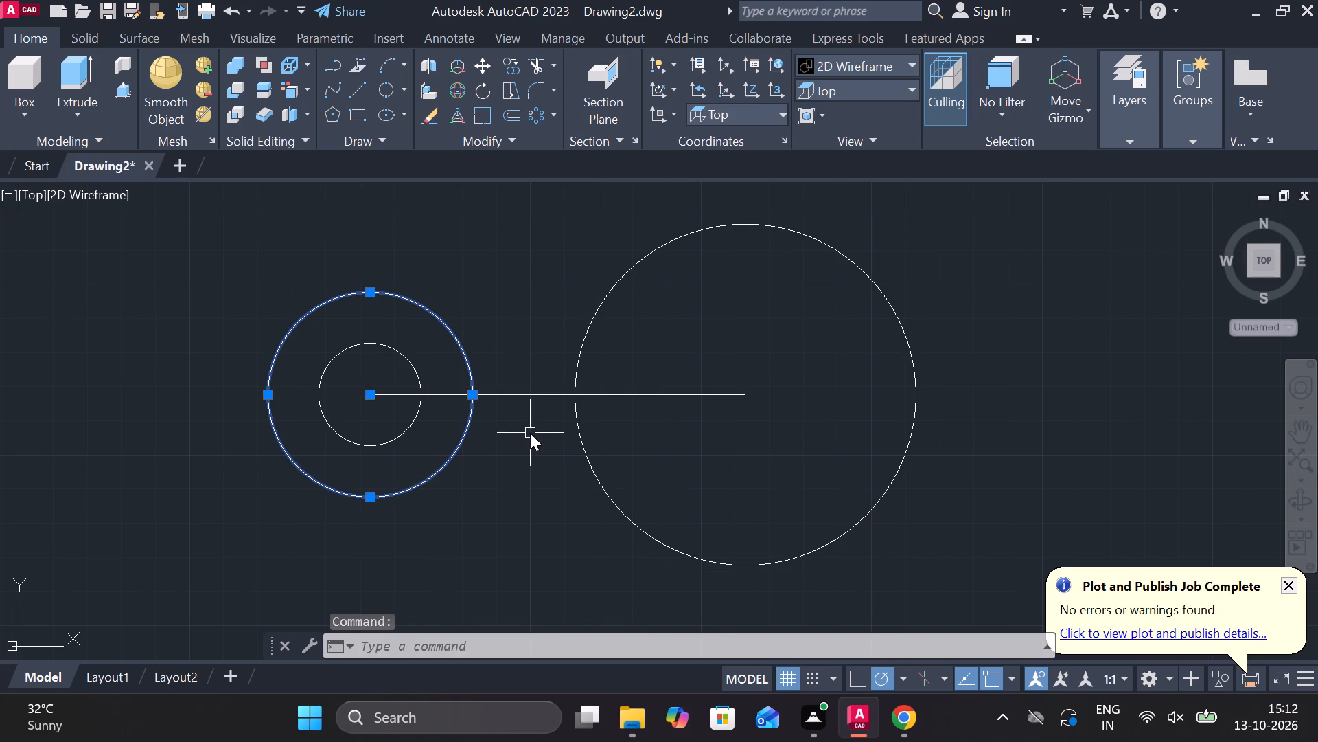
key(space)
key(c)
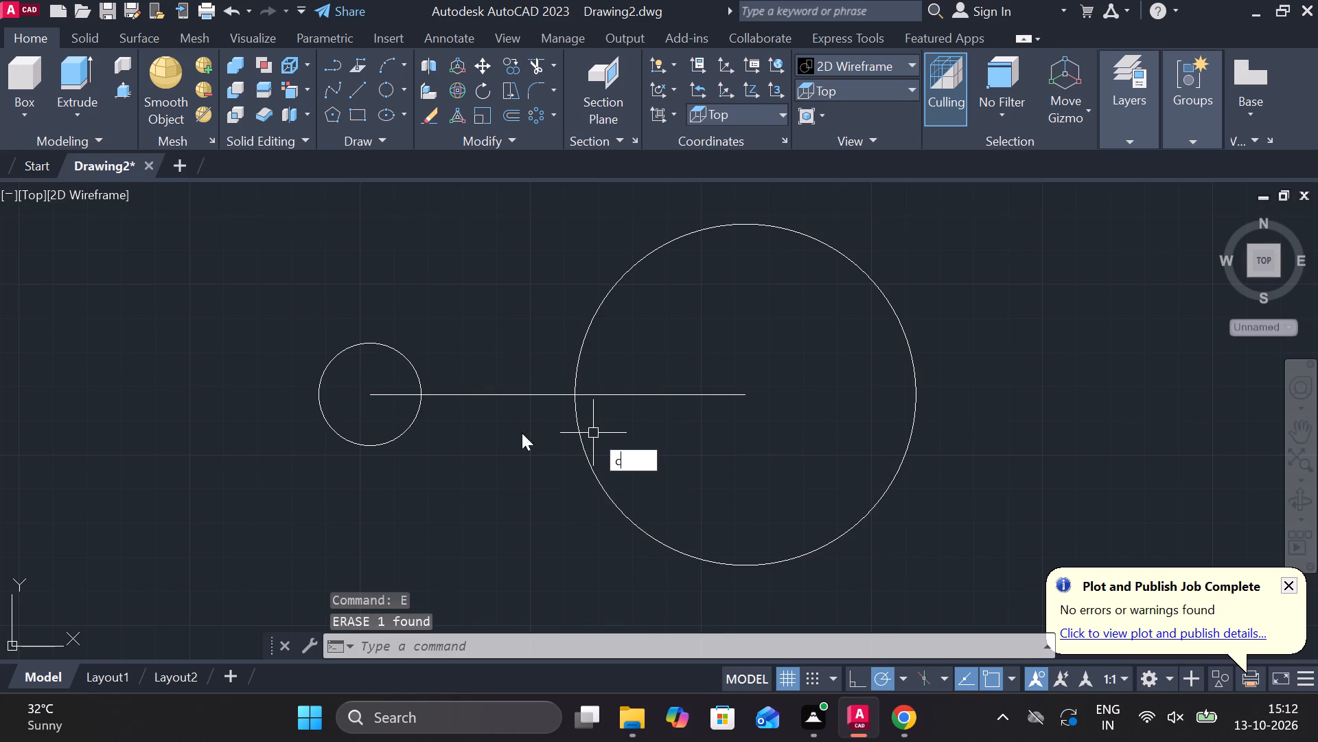
key(space)
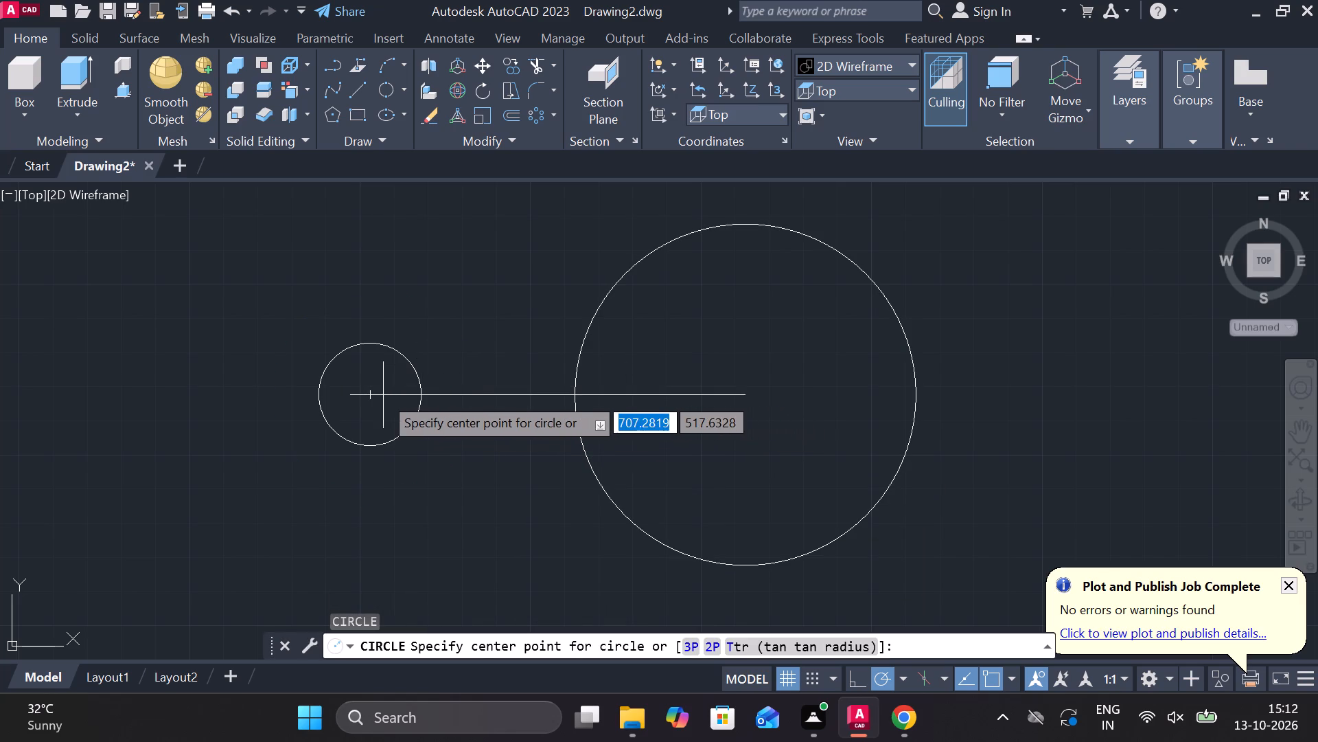
click(376, 396)
text(d)
key(space)
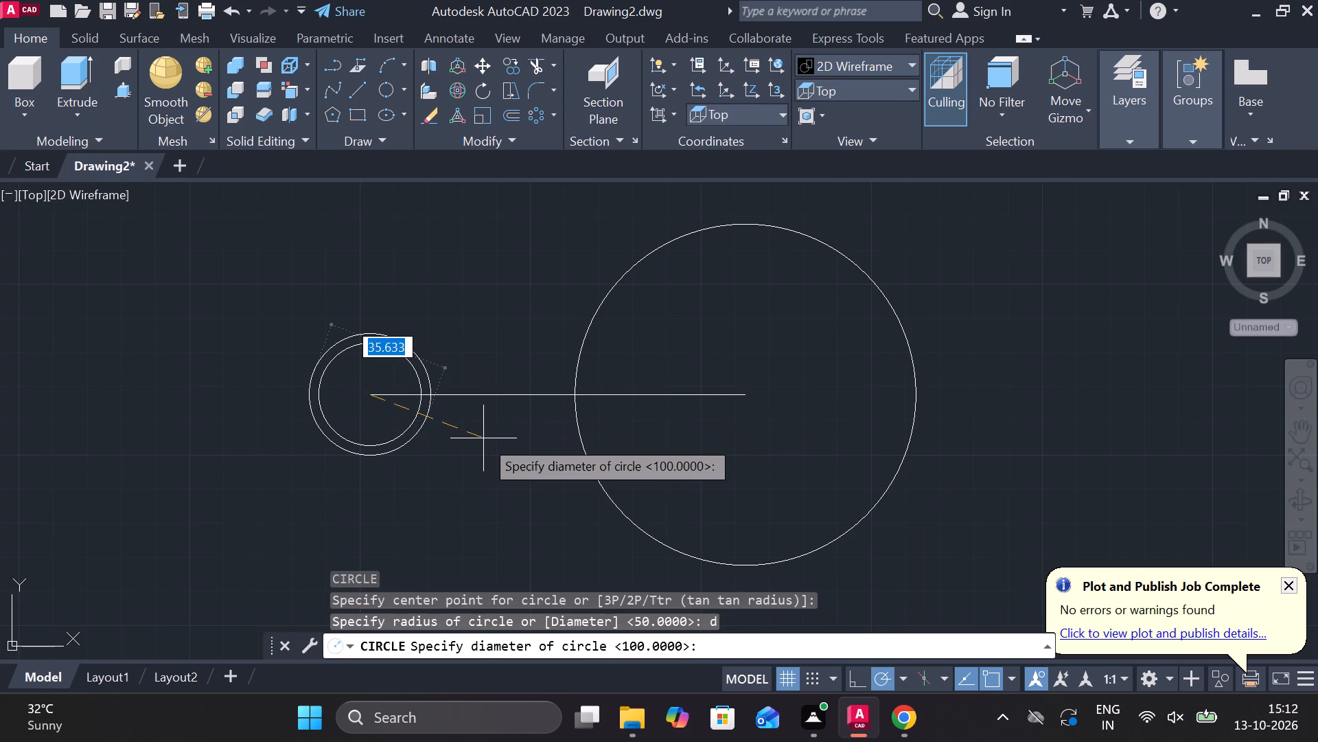
text(50)
key(Return)
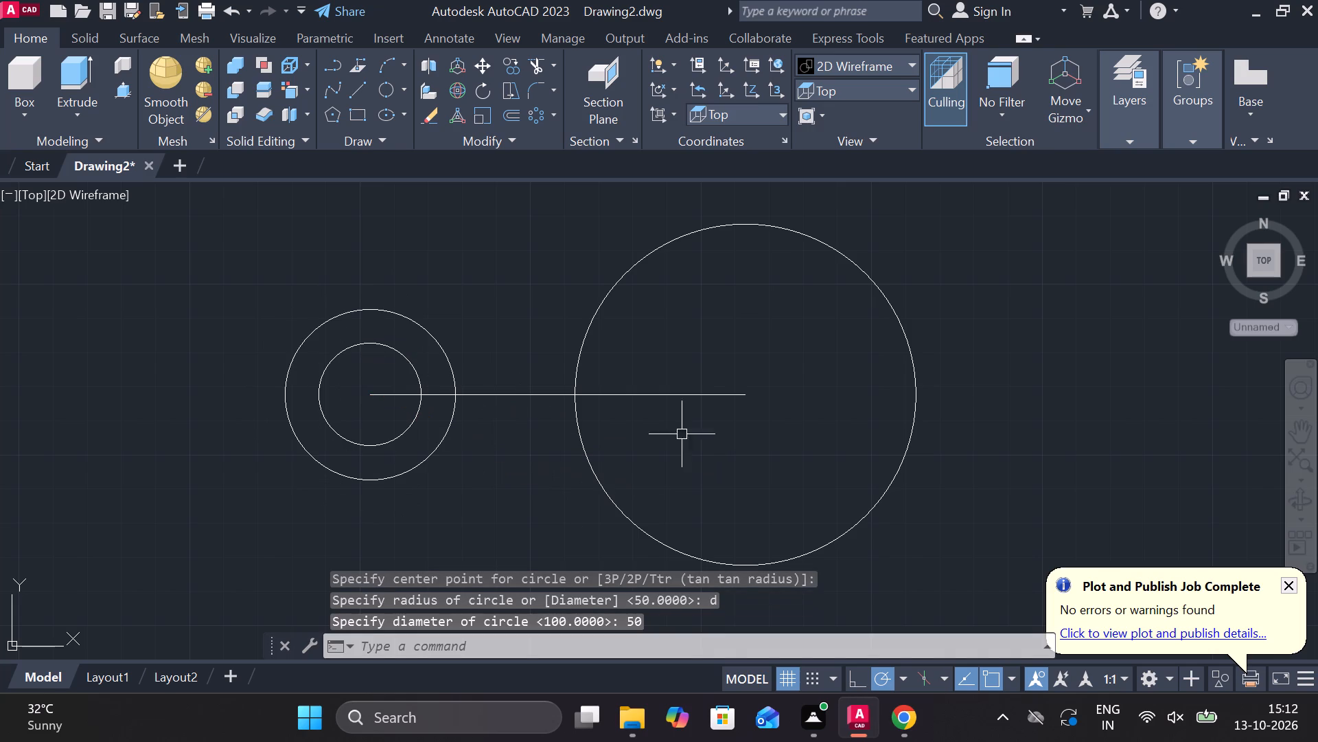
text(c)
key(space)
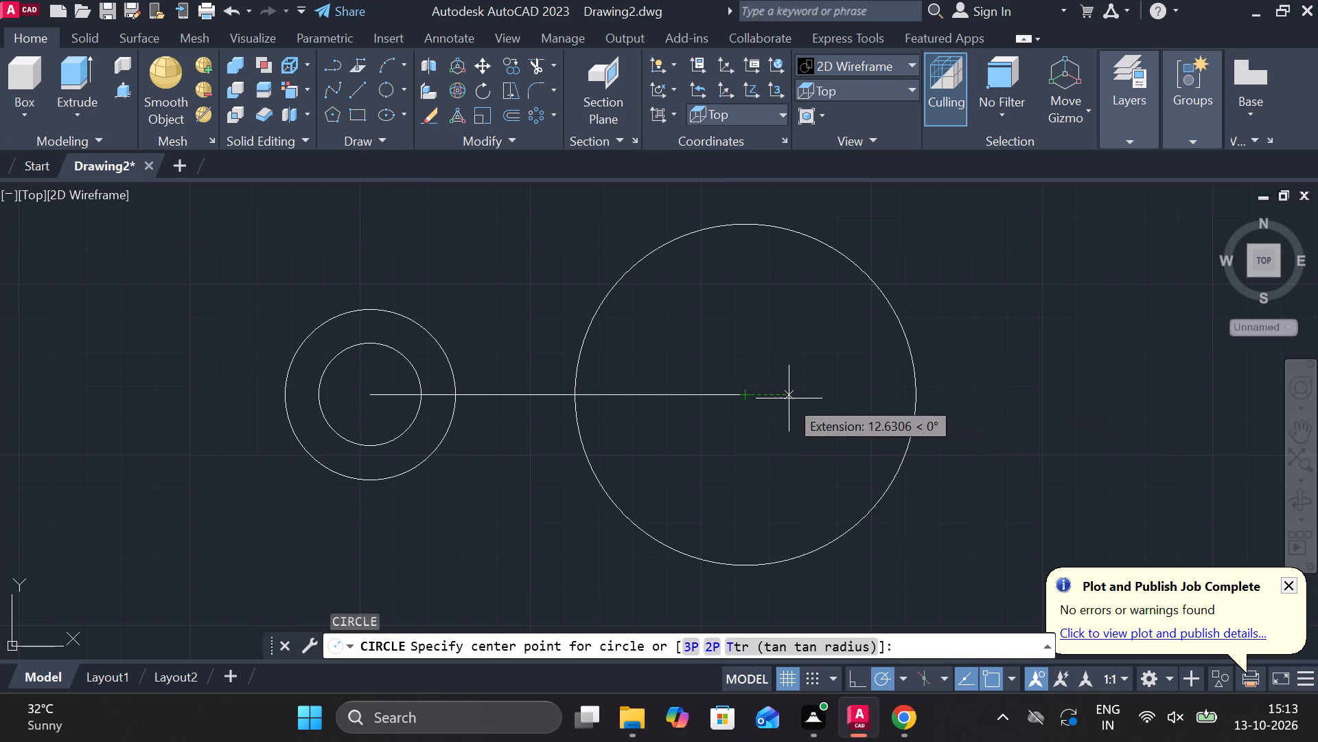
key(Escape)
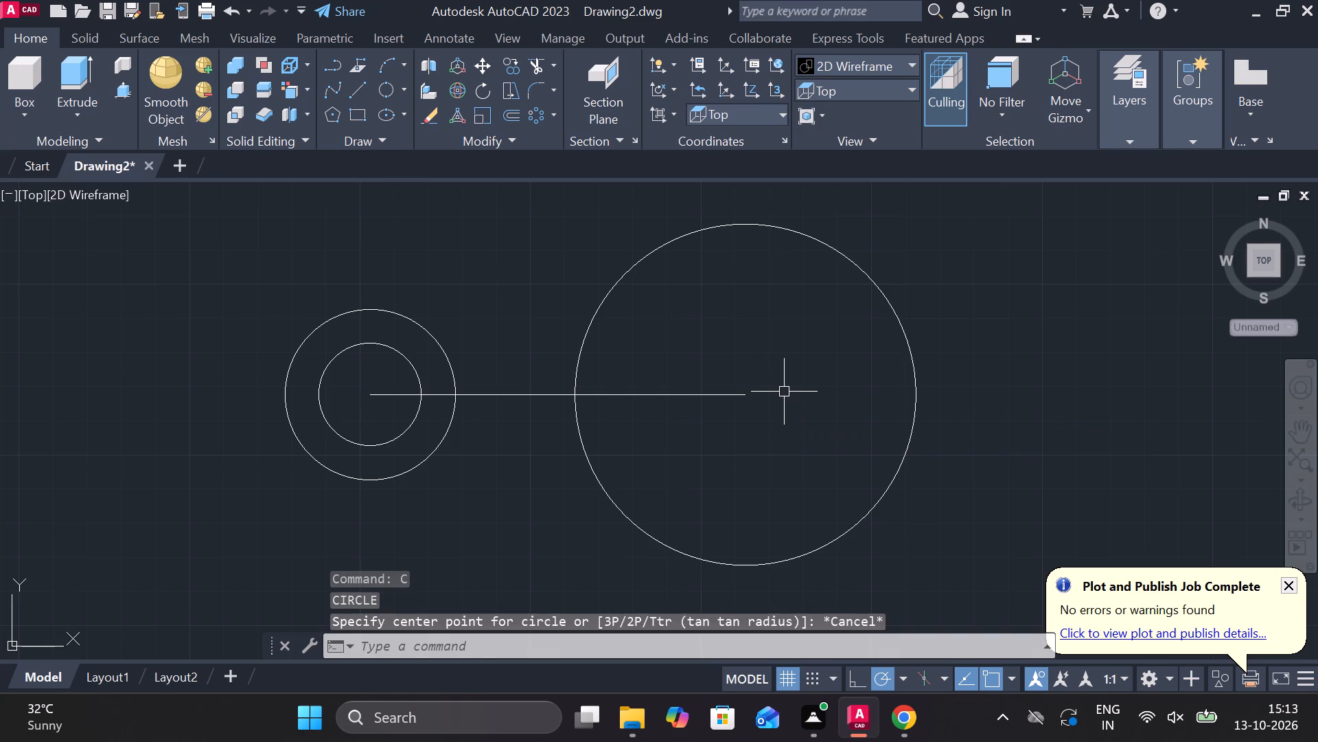
Draw a 20-long horizontal line to the right from the centre of the diameter 100 circle.
key(l)
key(Return)
click(744, 392)
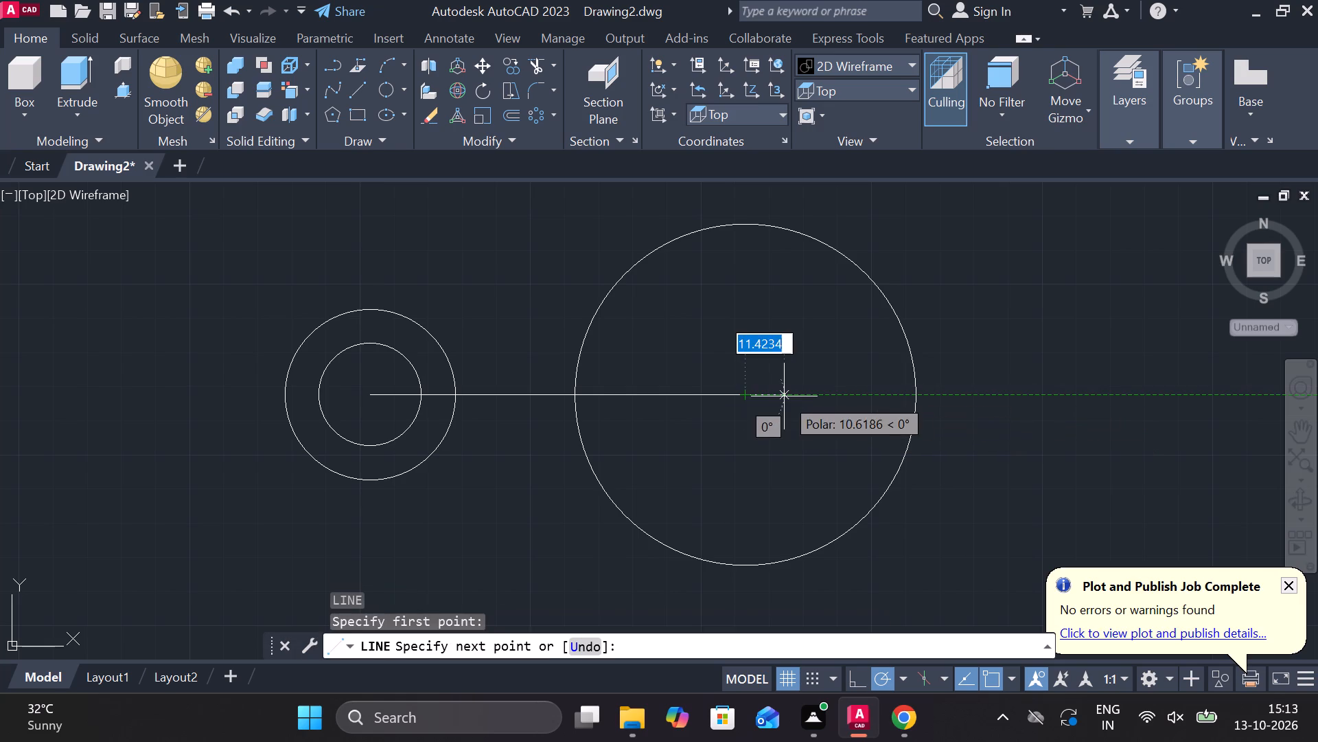
text(20)
key(Return)
Continue with a 127-long line rising up and to the right at about 51° from the end of the 20-long line.
middle_drag(904, 251, 698, 355)
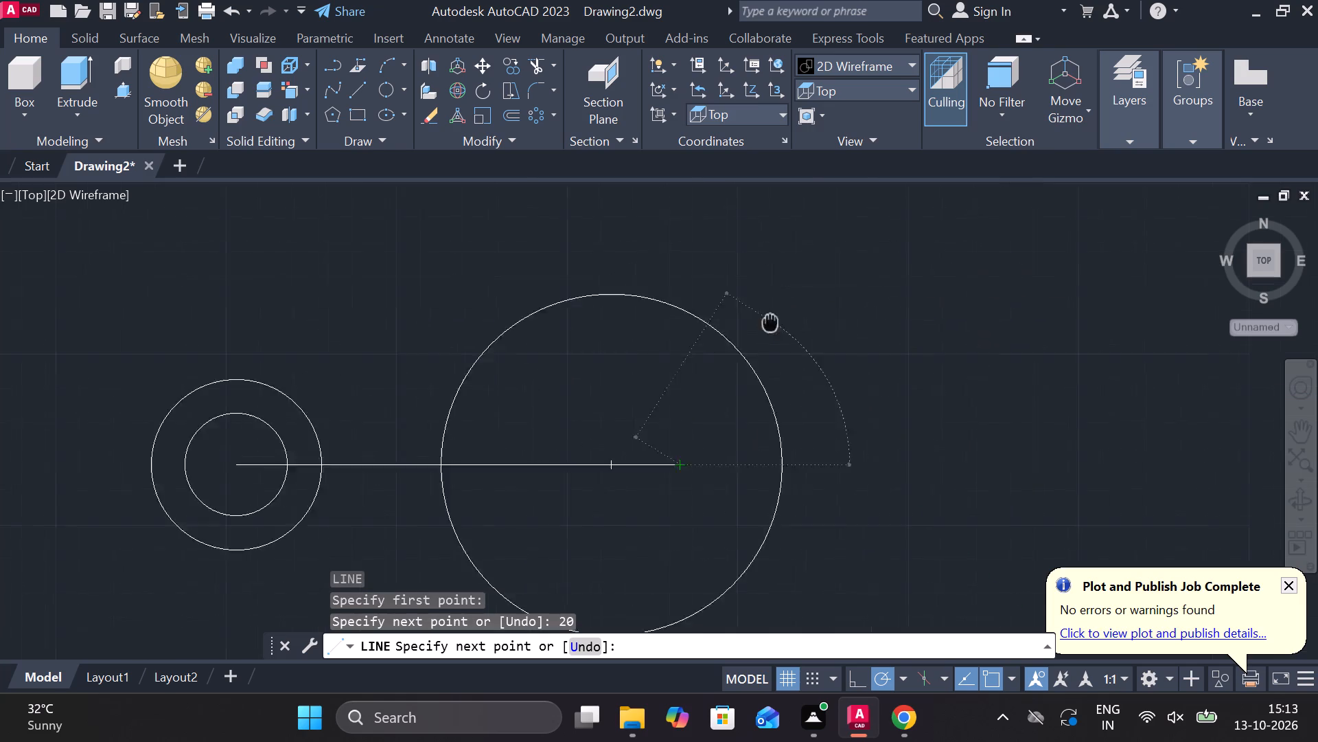
middle_drag(698, 355, 643, 379)
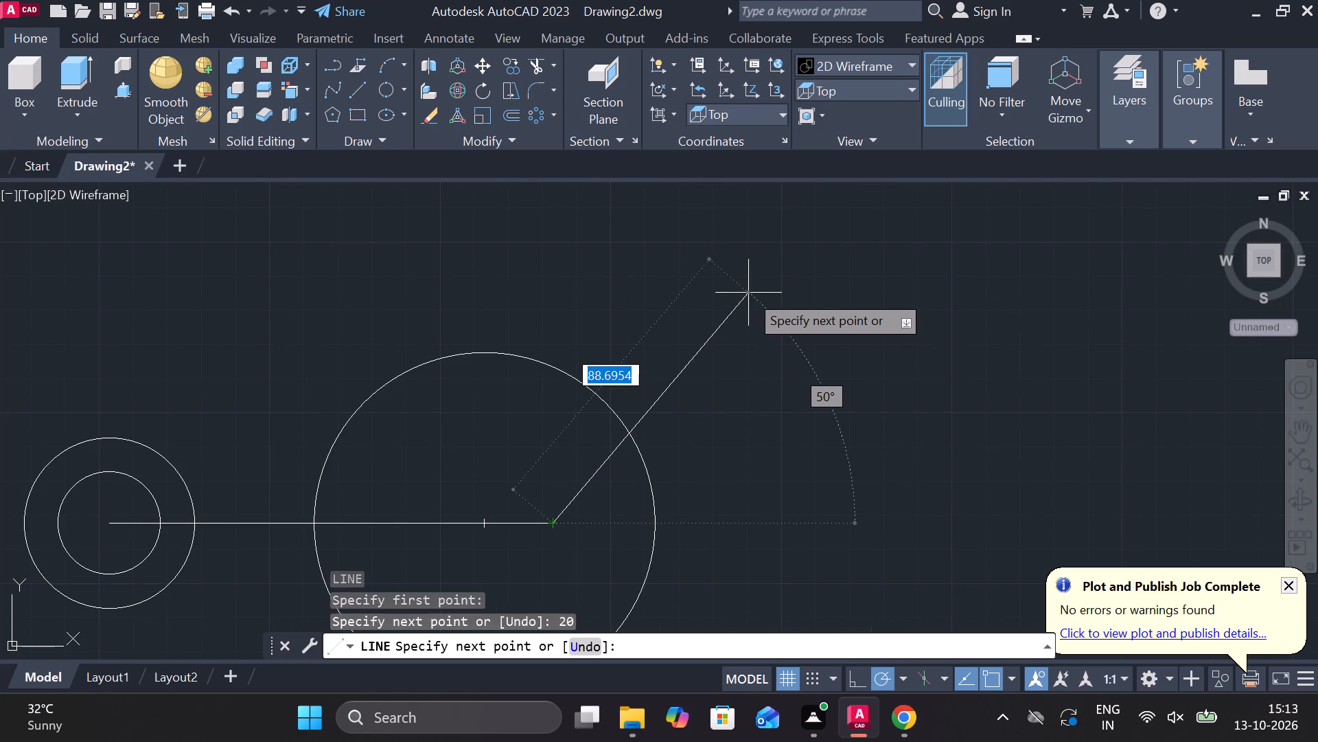
text(127)
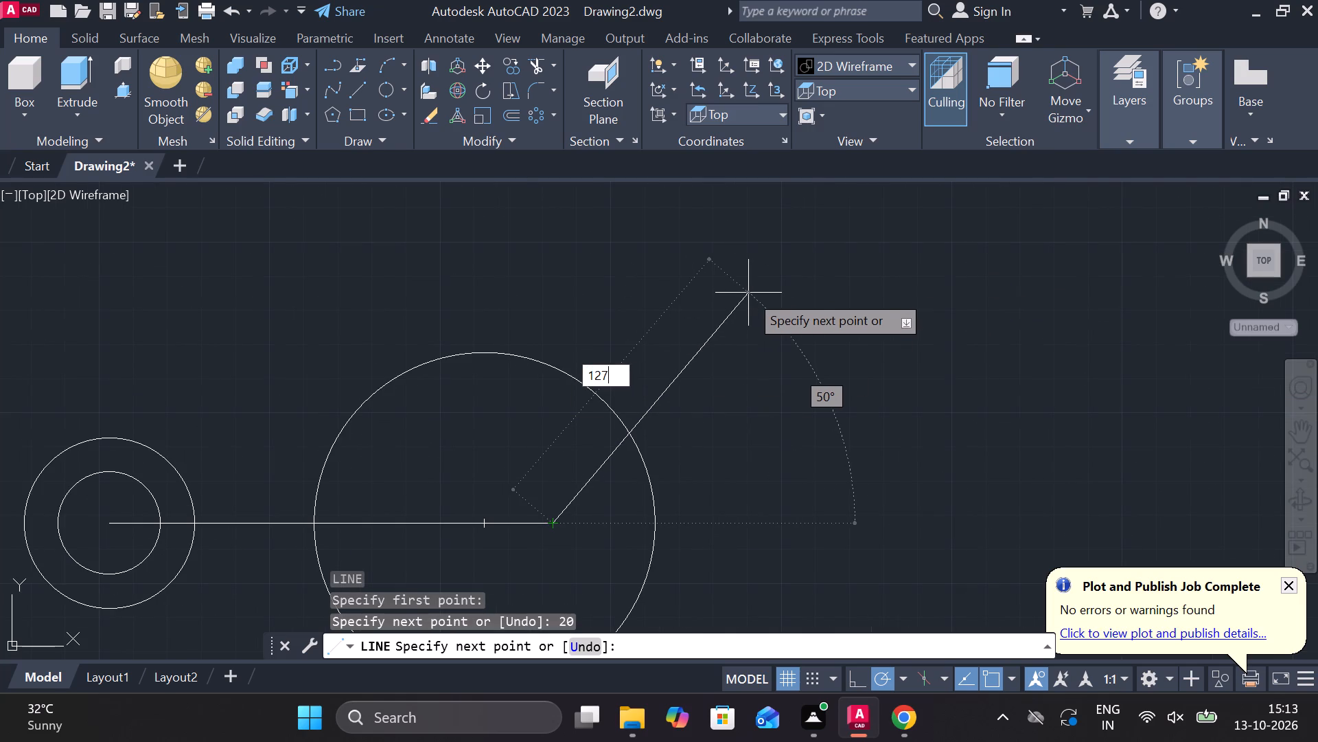
key(Tab)
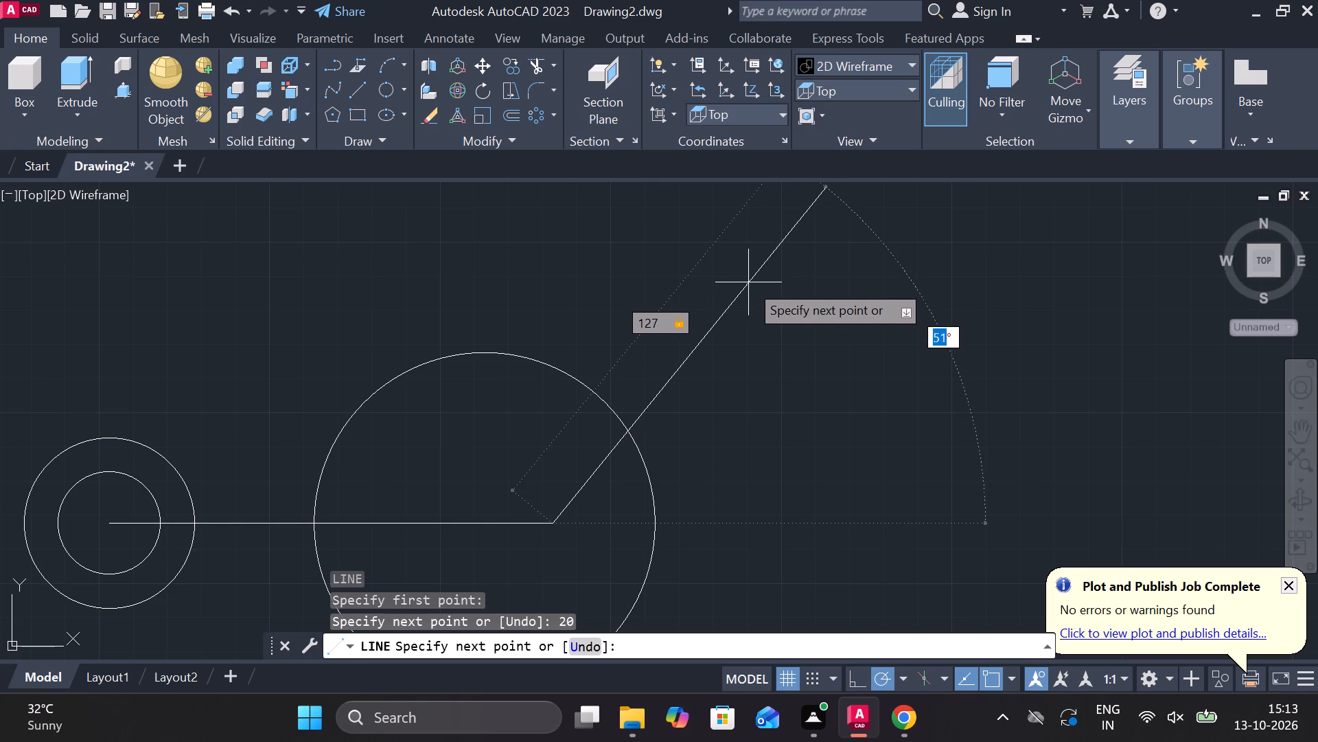
click(748, 282)
key(Escape)
Draw a circle of diameter 50 centred on the upper end of the 127-long inclined line.
scroll(869, 411, down, 1)
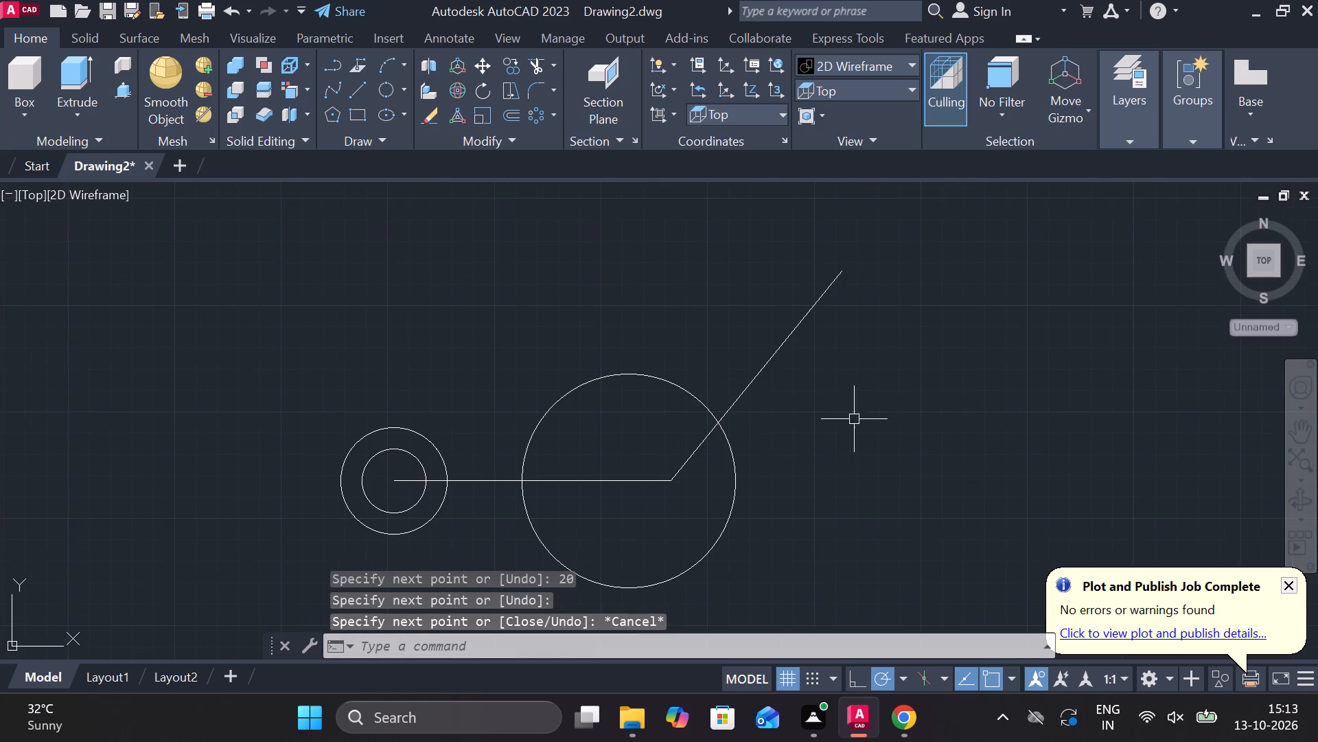
middle_drag(776, 441, 805, 434)
middle_drag(844, 409, 606, 447)
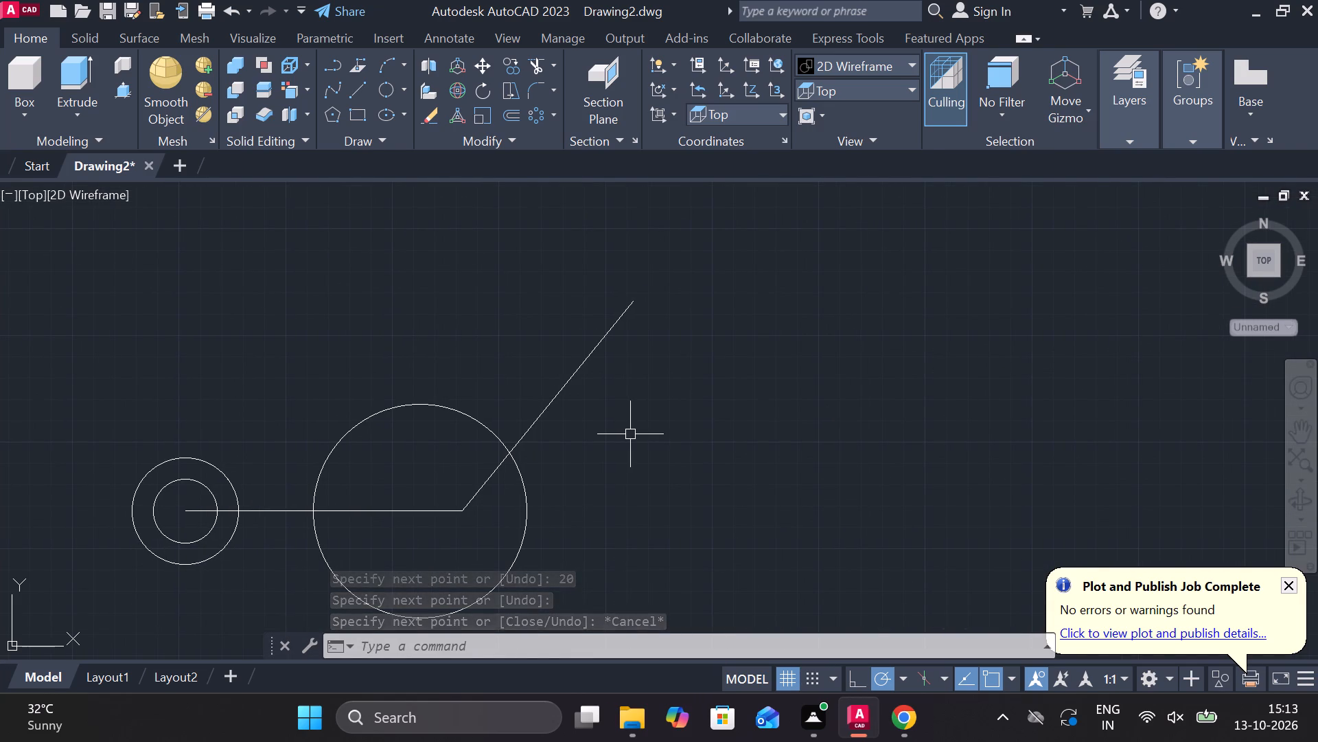
text(c)
key(space)
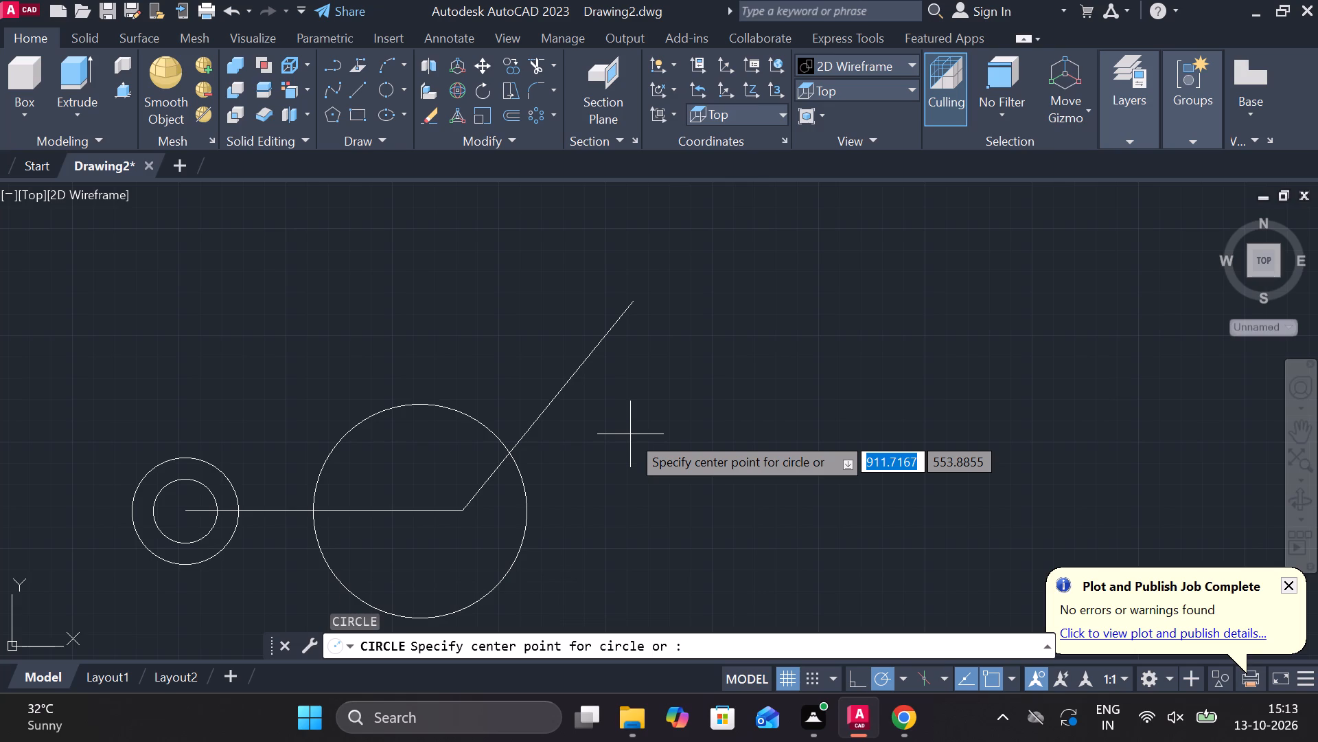
click(644, 306)
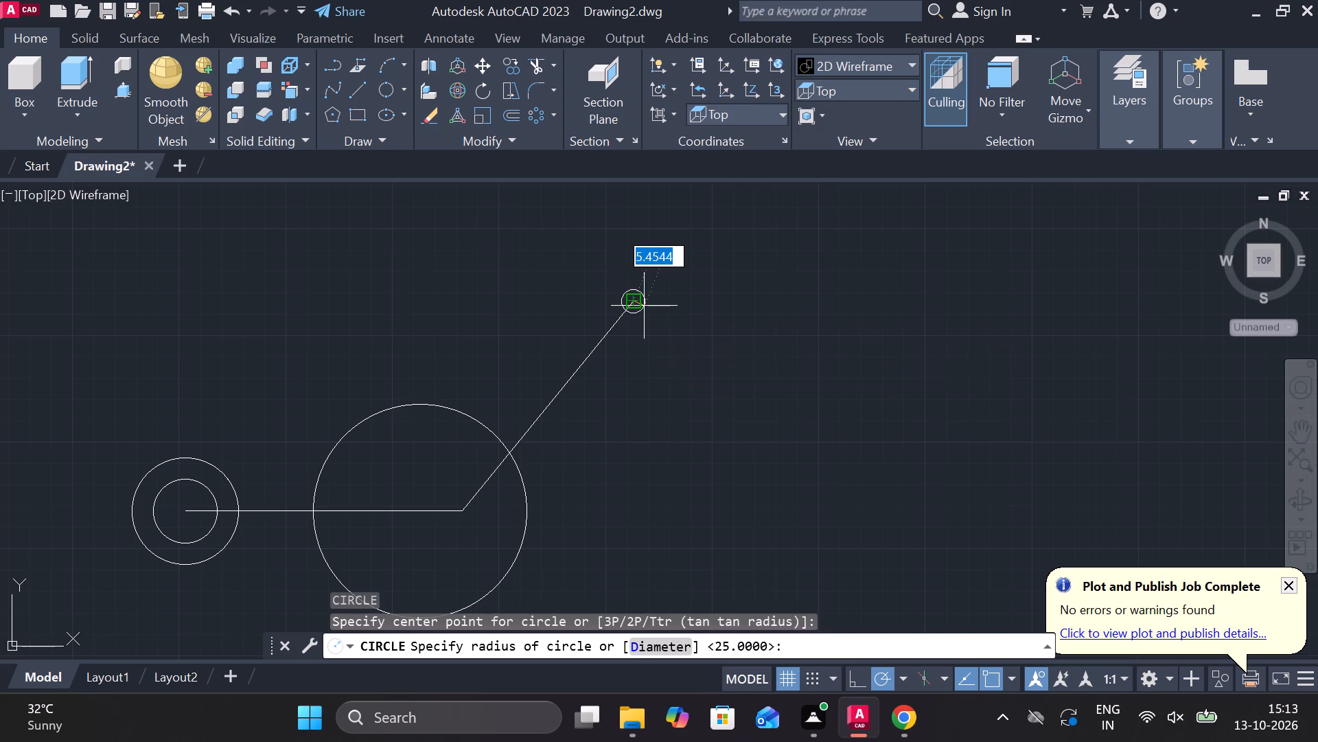
key(d)
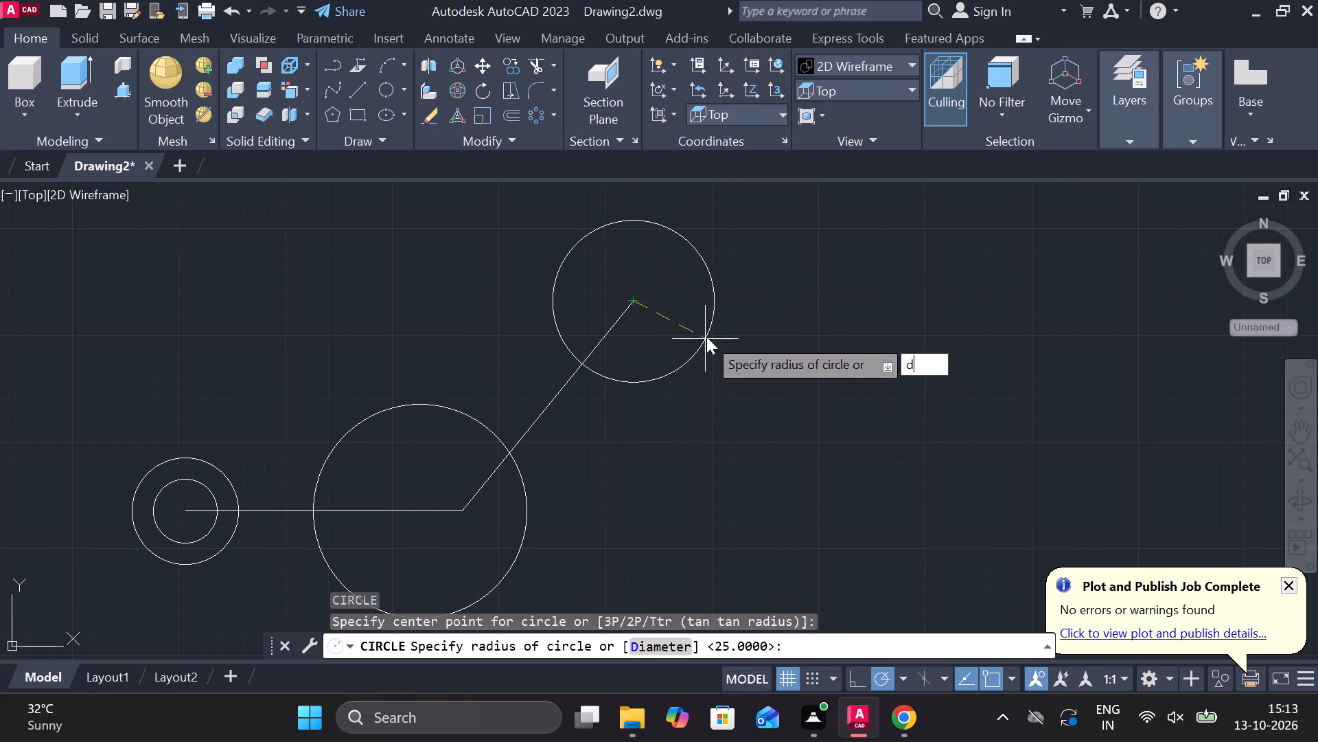
key(space)
text(50)
key(Return)
Draw a concentric circle of diameter 21 inside the diameter 50 circle at the inclined line's upper end.
key(c)
key(space)
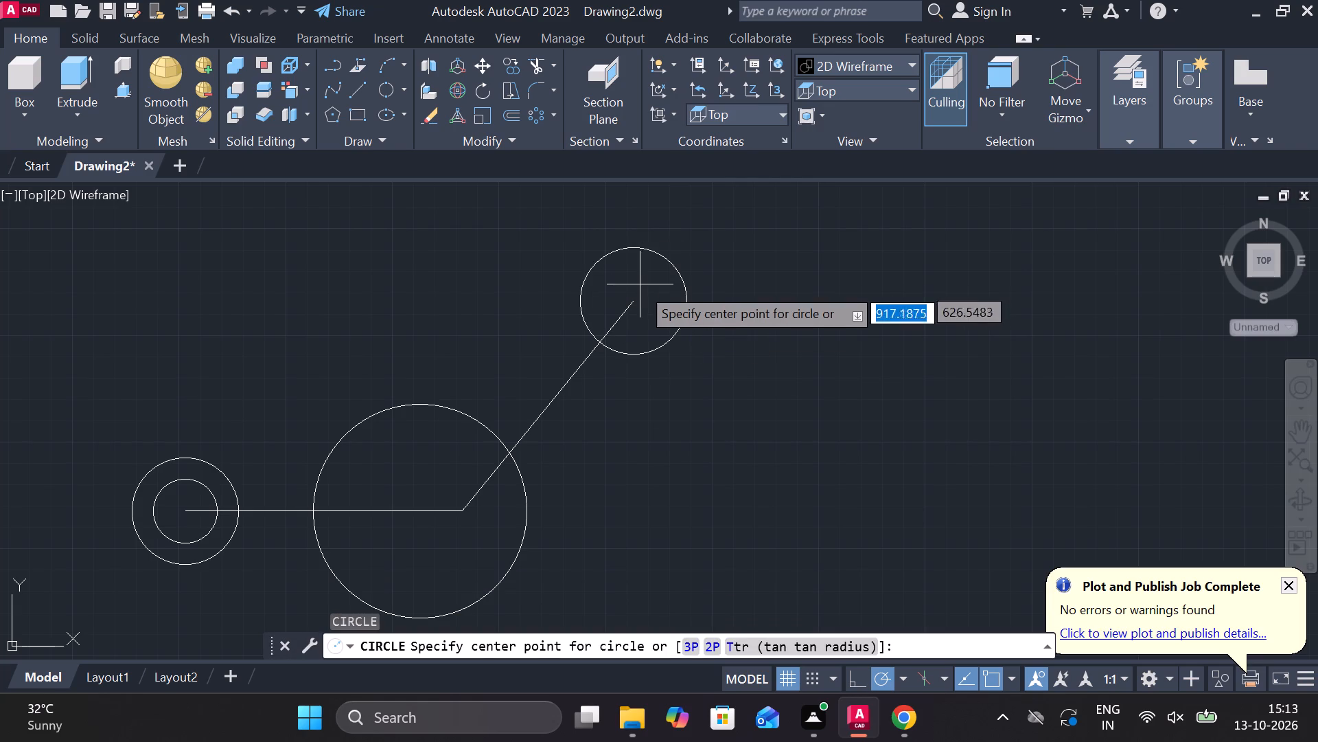
click(635, 298)
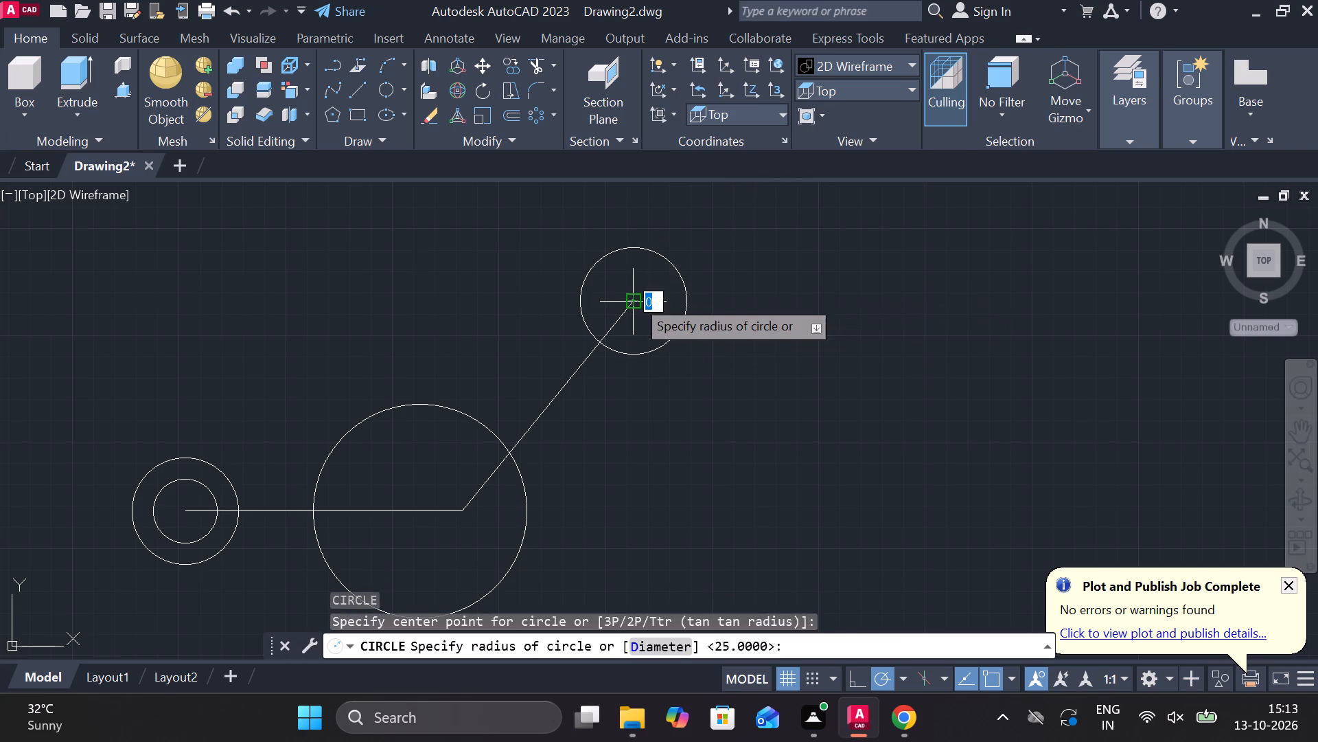
key(d)
key(space)
text(21)
key(space)
Draw a circle of diameter 44 centred on the corner where the horizontal and inclined lines meet.
middle_drag(635, 438, 659, 388)
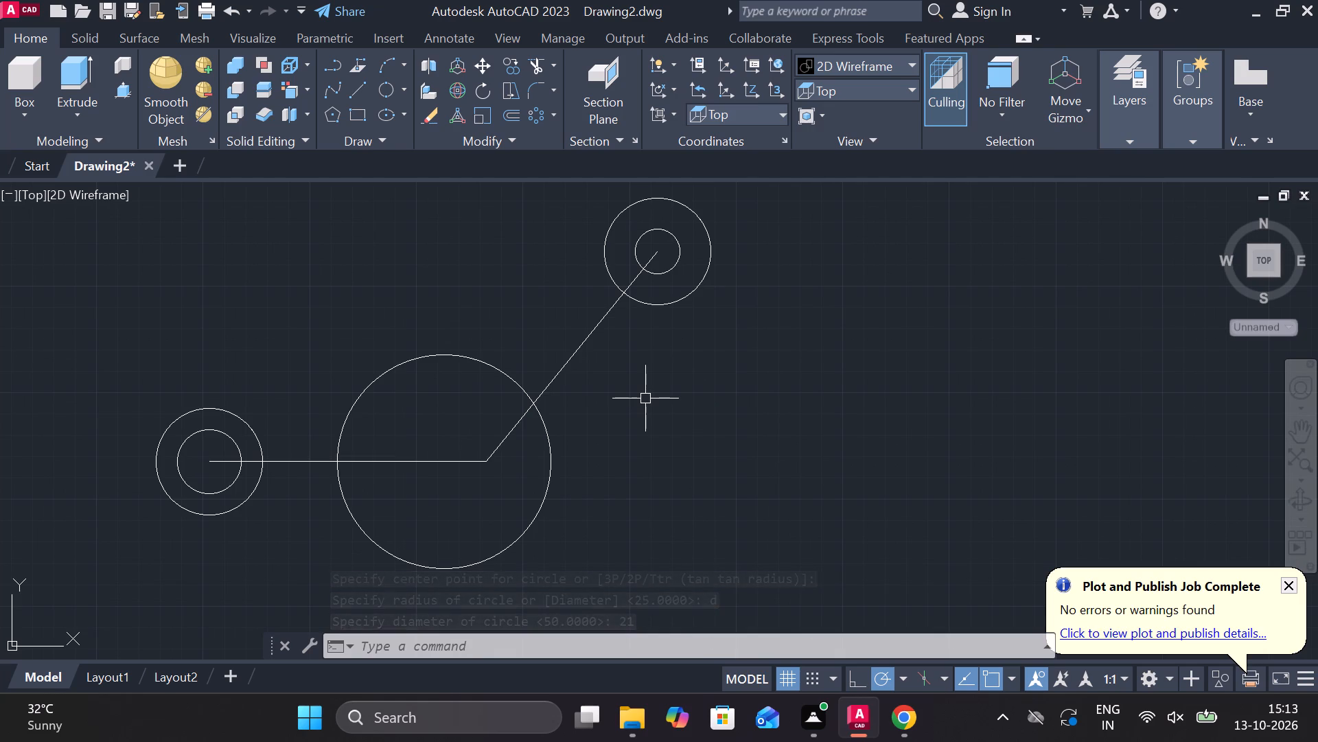
scroll(645, 398, up, 1)
middle_drag(645, 422, 680, 367)
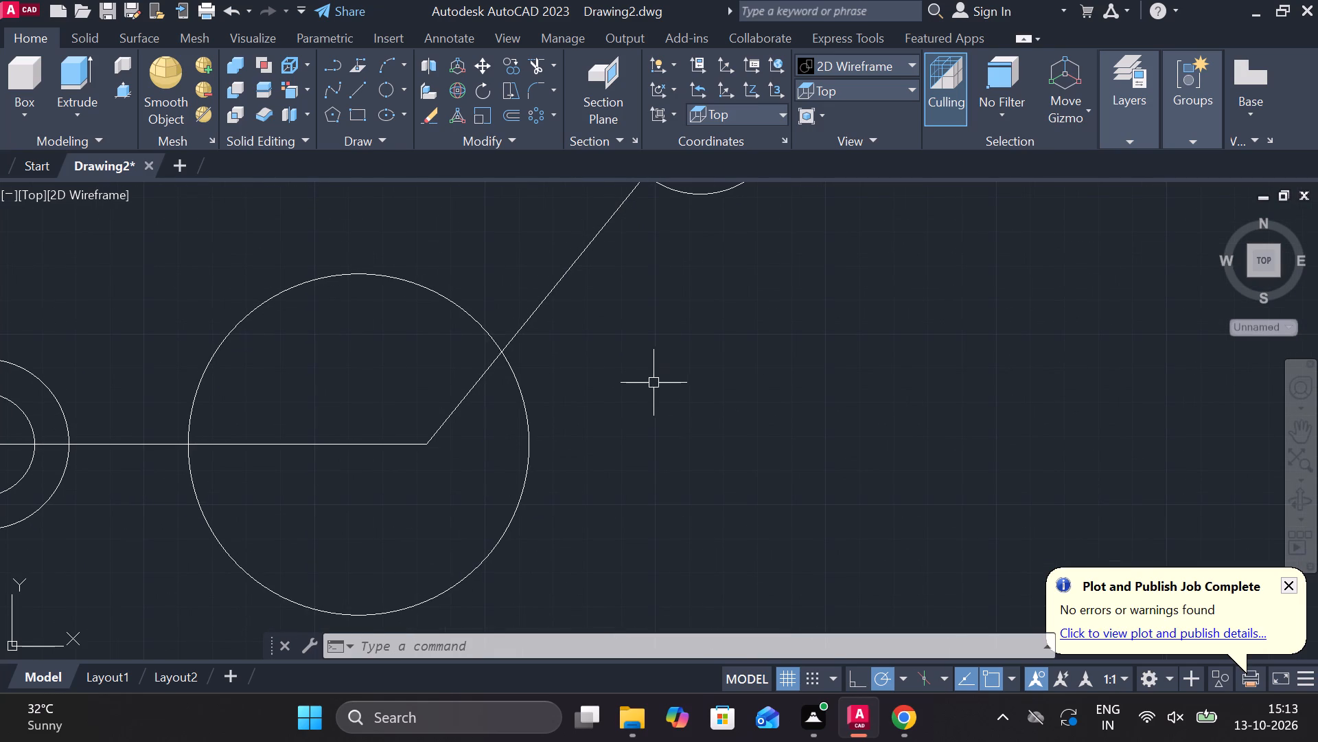
text(c)
key(space)
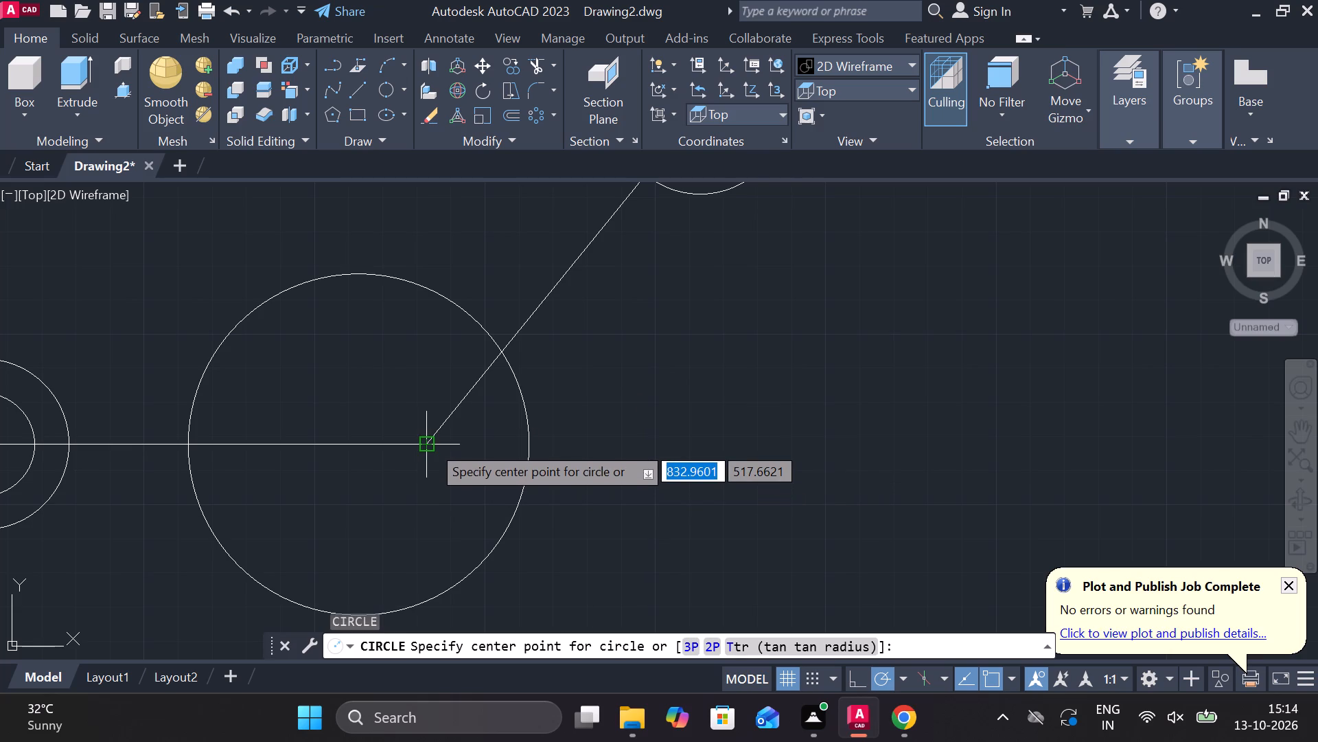
click(430, 444)
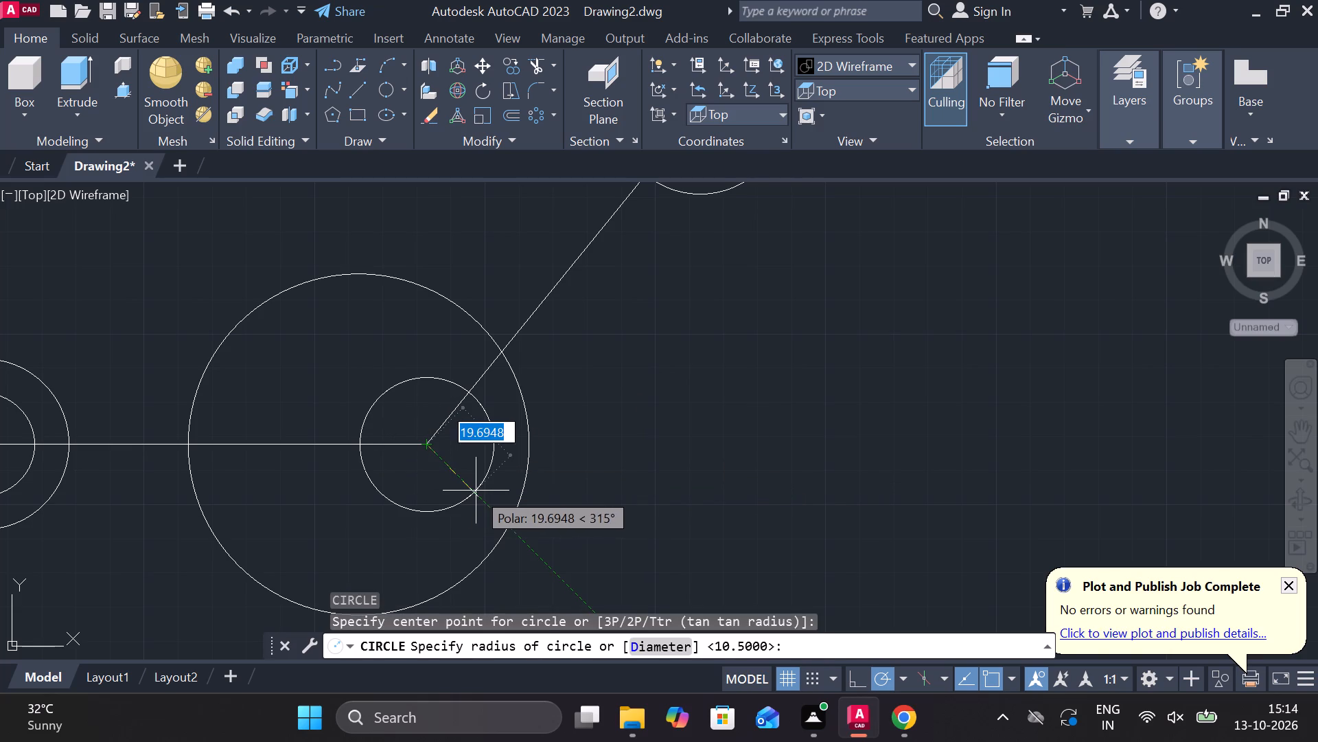
key(d)
key(space)
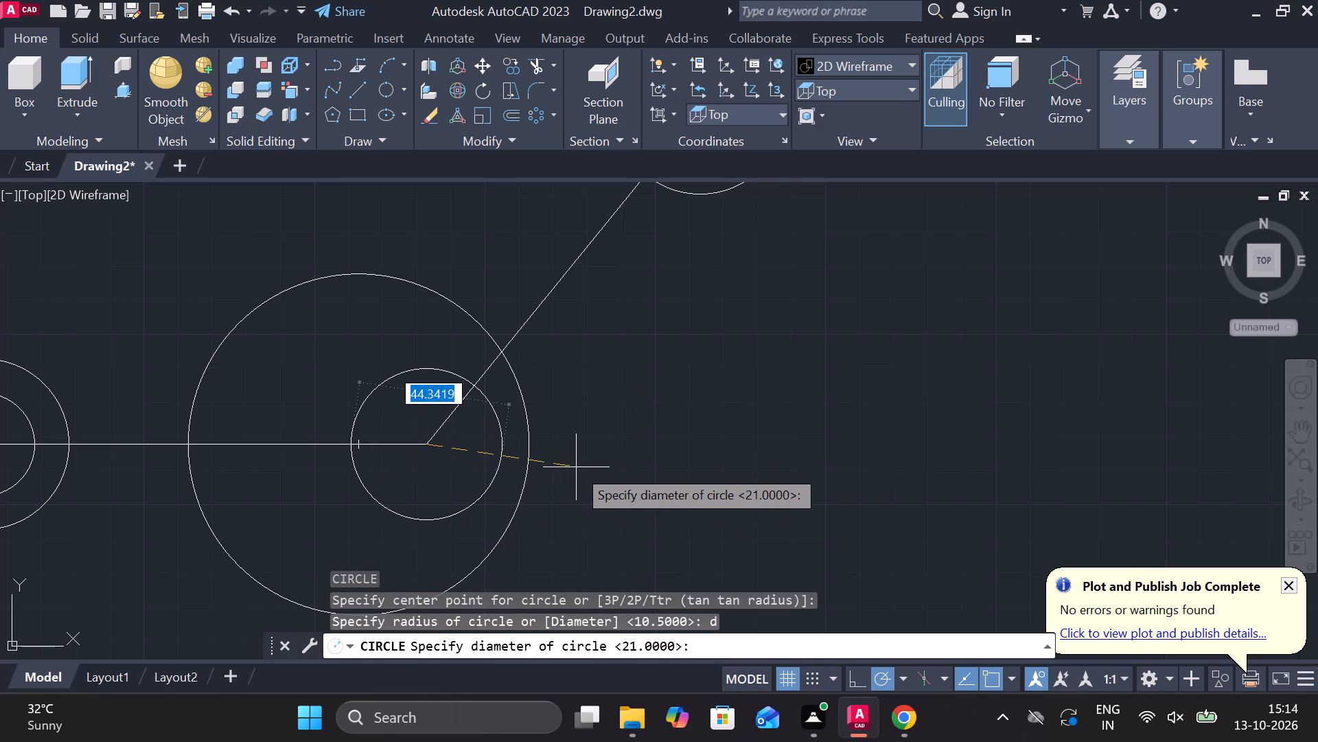
text(44)
key(space)
Draw a concentric circle of diameter 30 inside the diameter 44 circle.
text(c)
key(space)
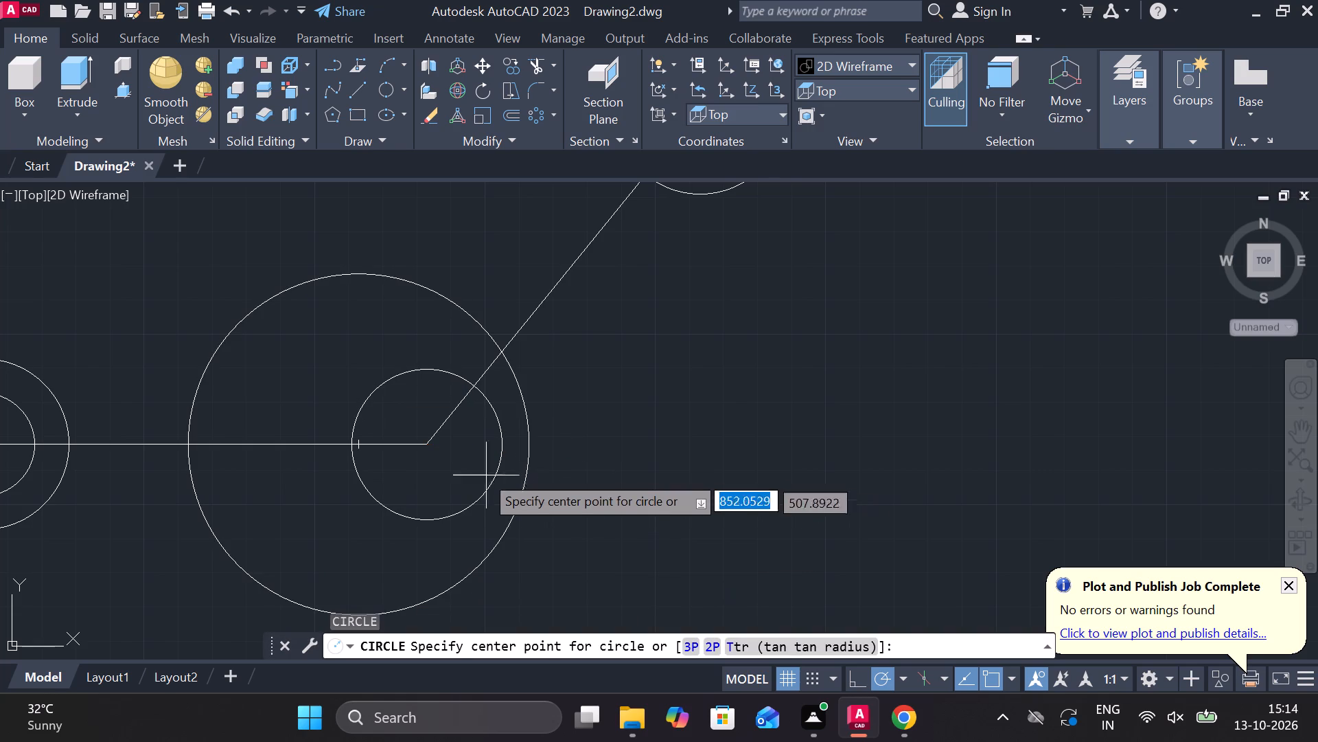
click(432, 442)
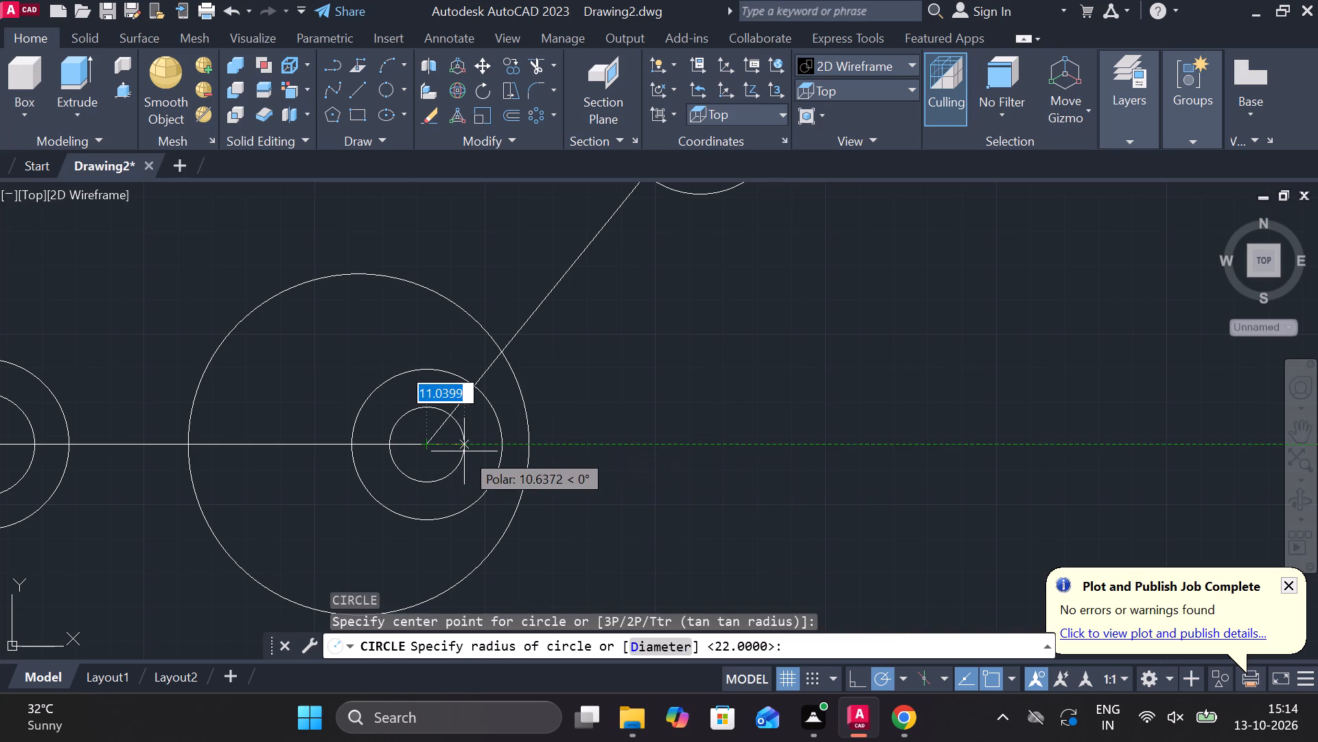
text(d)
key(space)
text(30)
key(Return)
Draw a hole circle of diameter 8 centred on the top quadrant of the diameter 30 circle inside the hub.
scroll(426, 407, up, 2)
text(c)
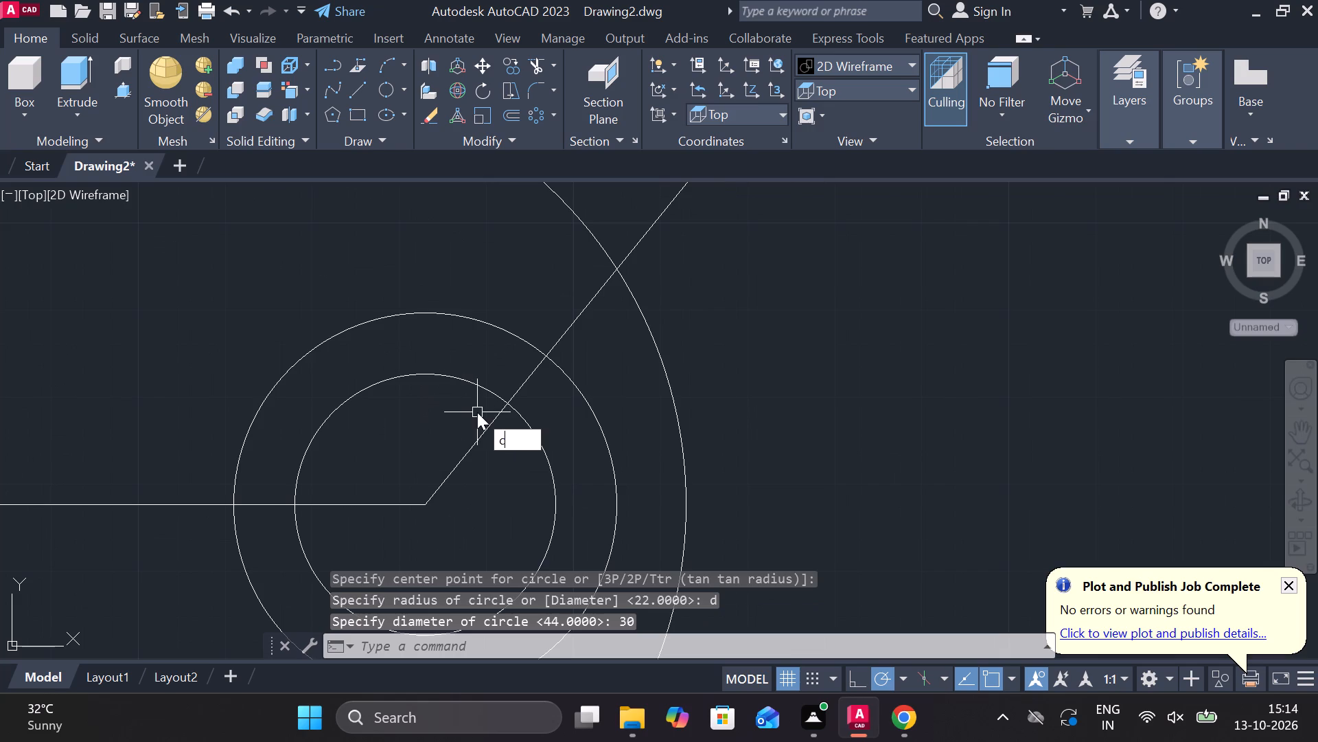
key(space)
click(423, 381)
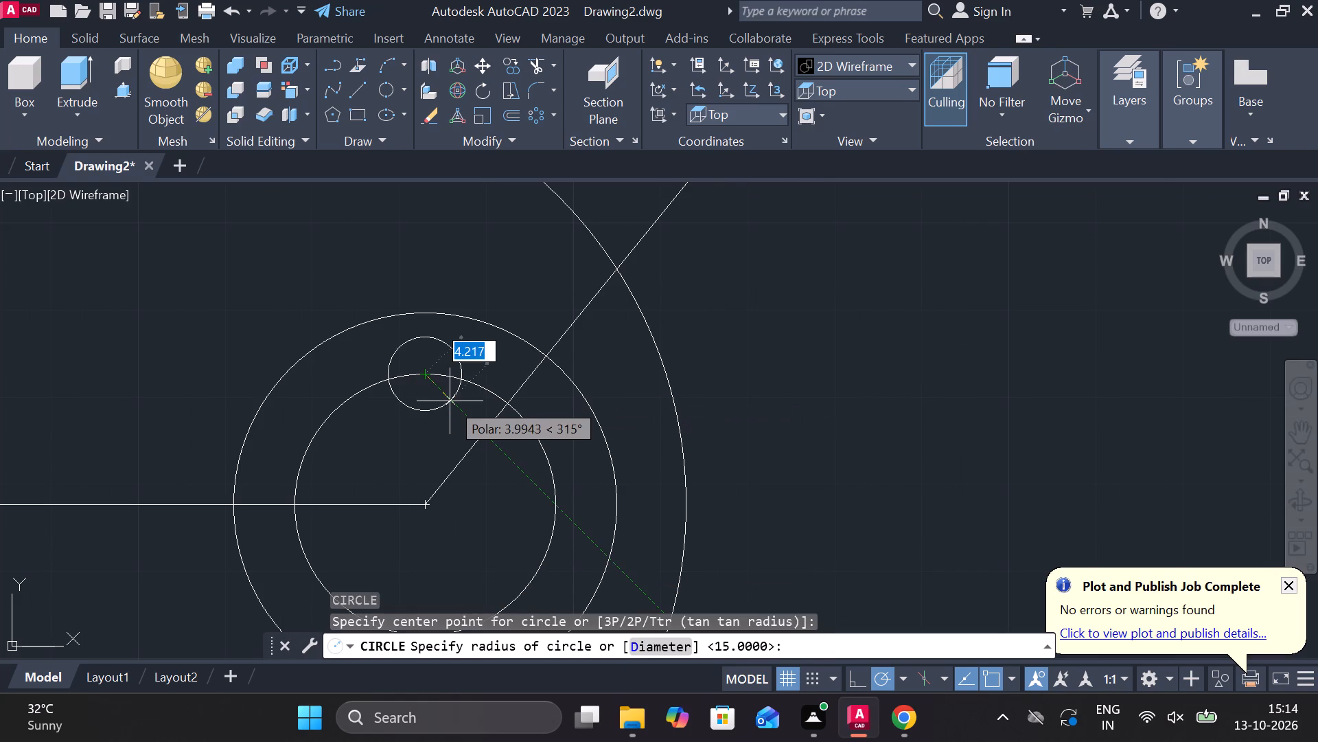
text(d 8)
key(Return)
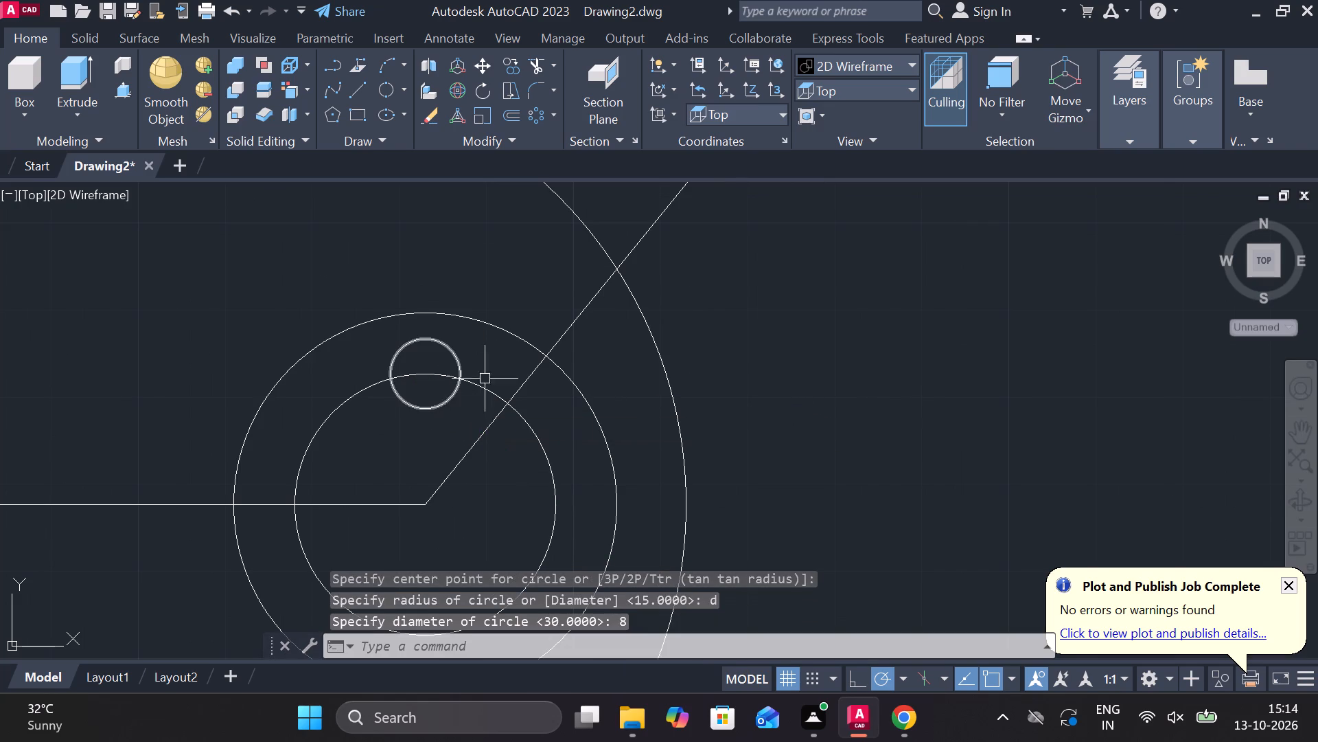
Create a polar array of 7 items from the diameter 8 circle around the centre of the diameter 44 circle.
click(461, 359)
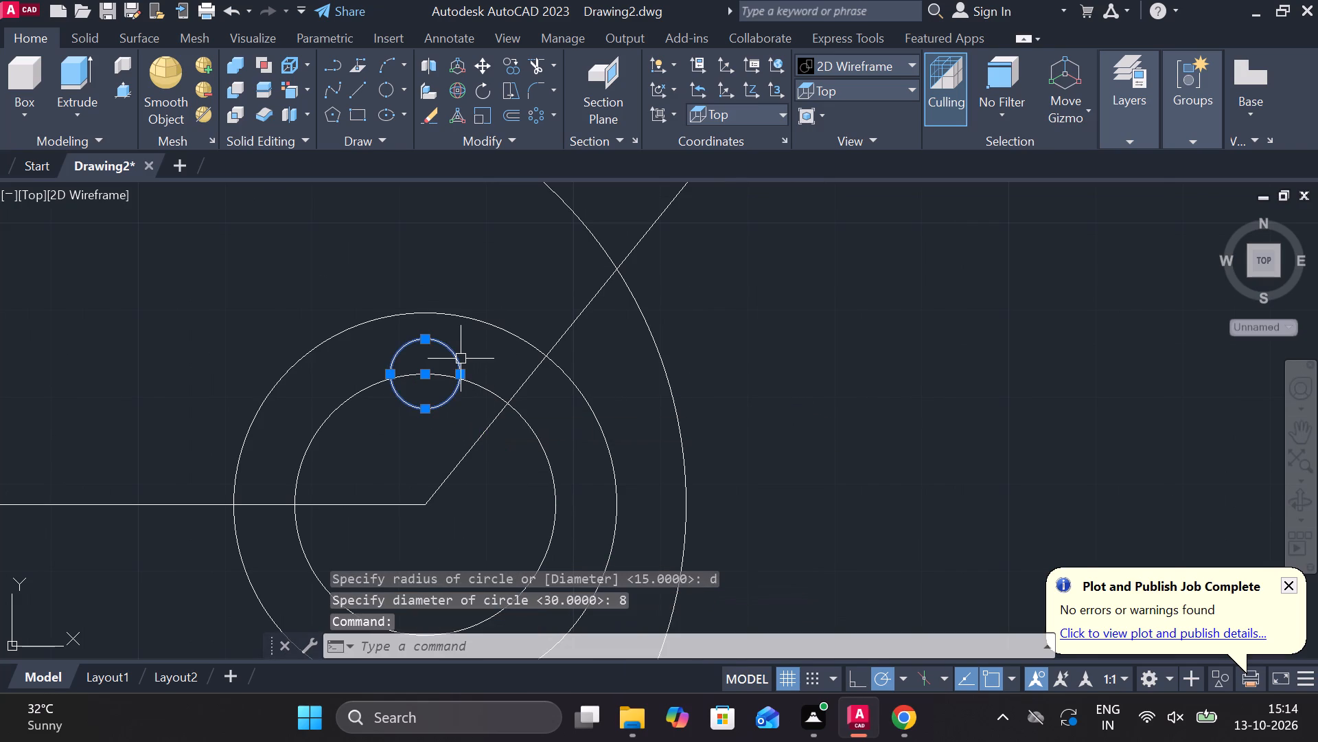
scroll(461, 359, down, 1)
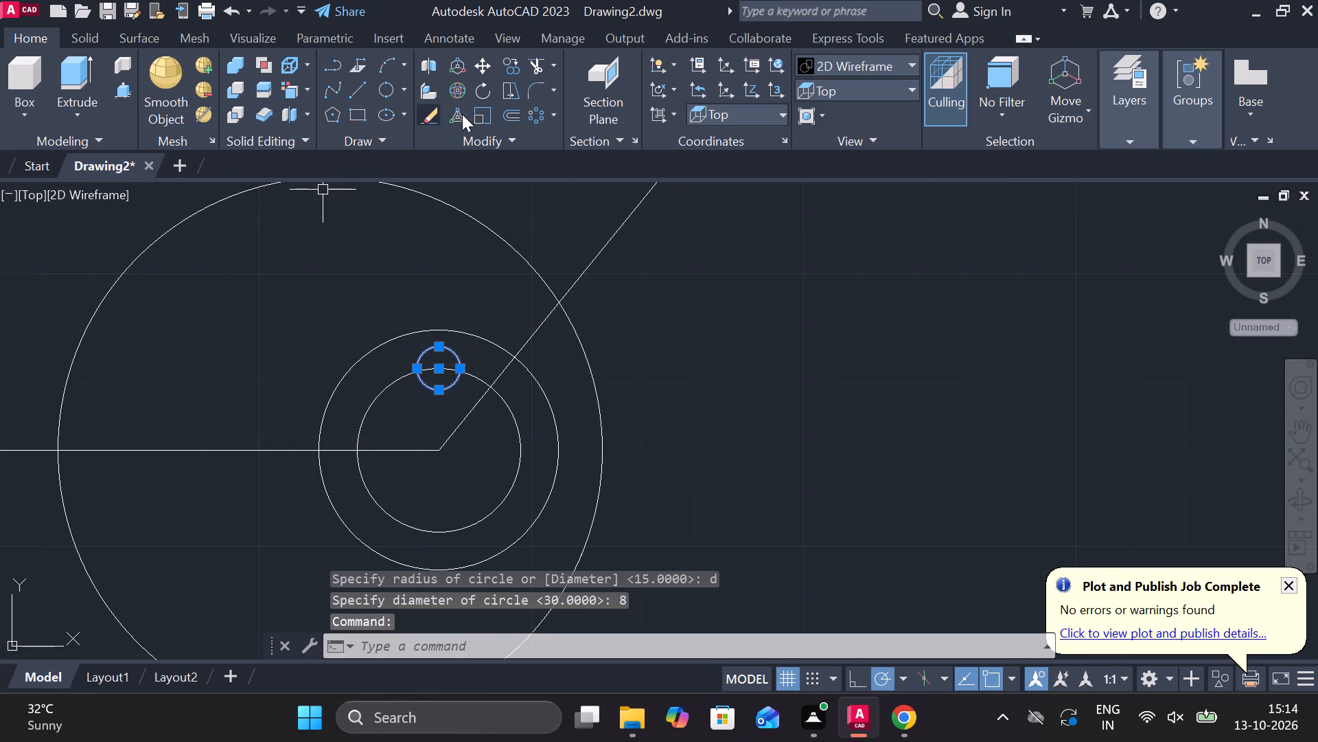
click(540, 120)
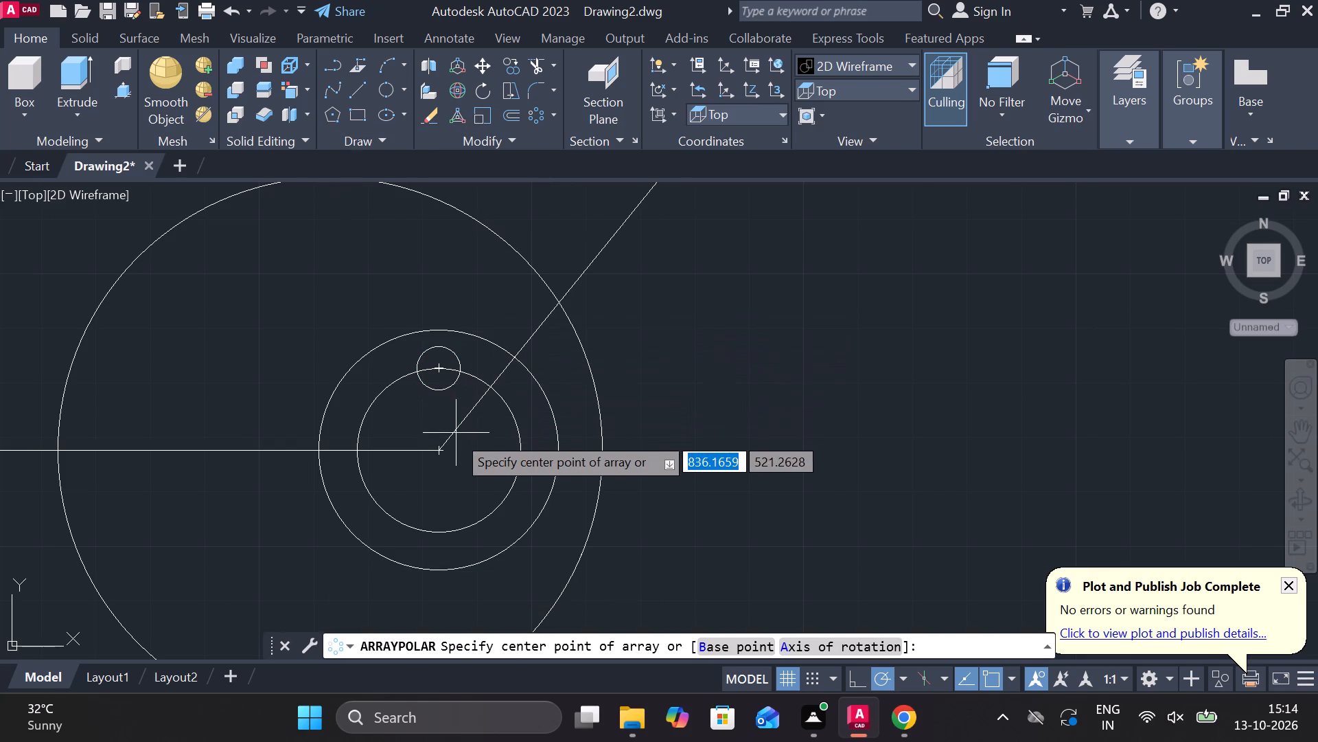
click(439, 451)
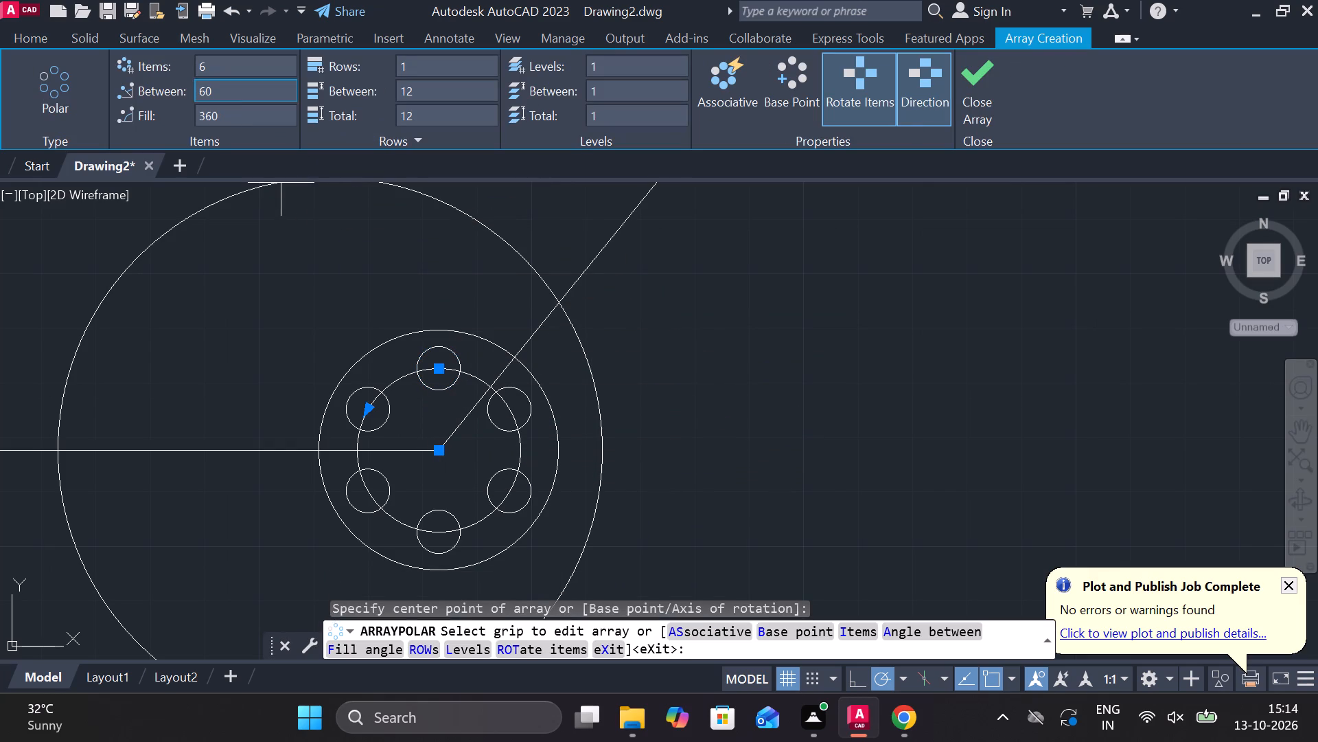
click(240, 71)
key(7)
key(Return)
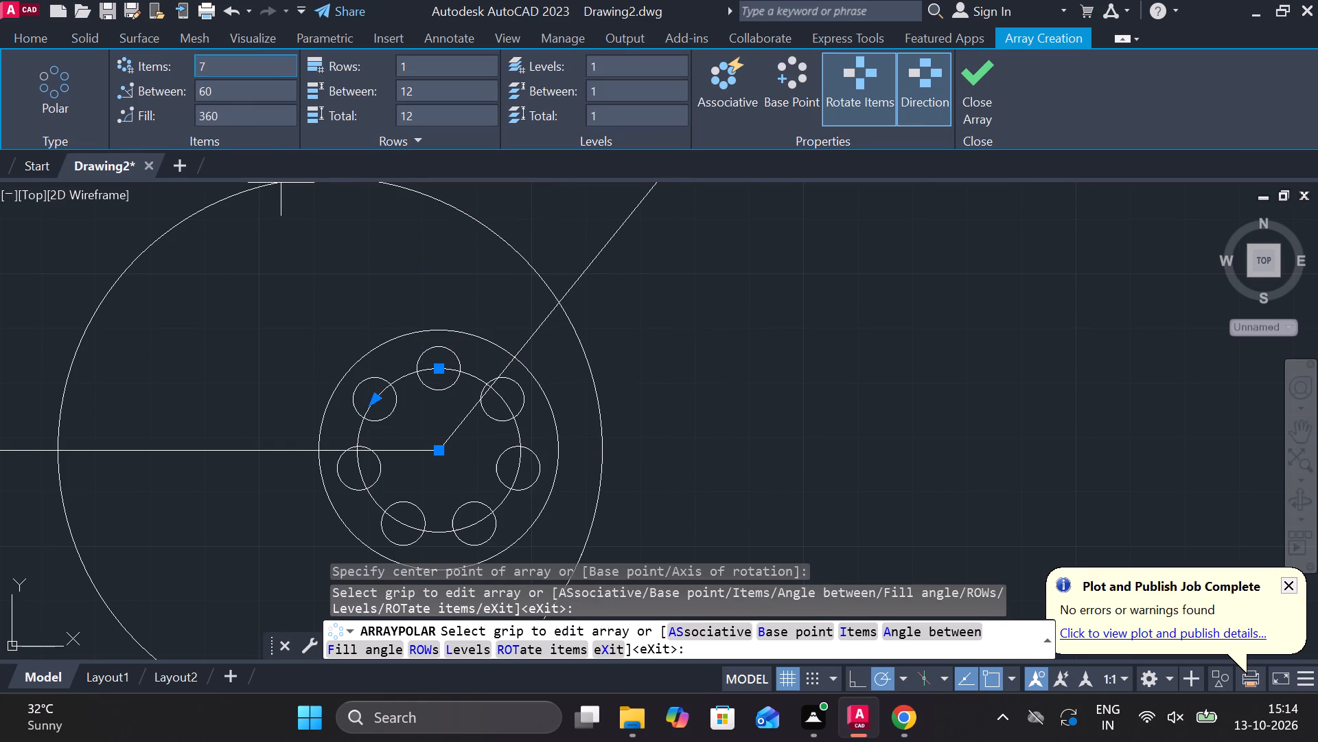
click(958, 111)
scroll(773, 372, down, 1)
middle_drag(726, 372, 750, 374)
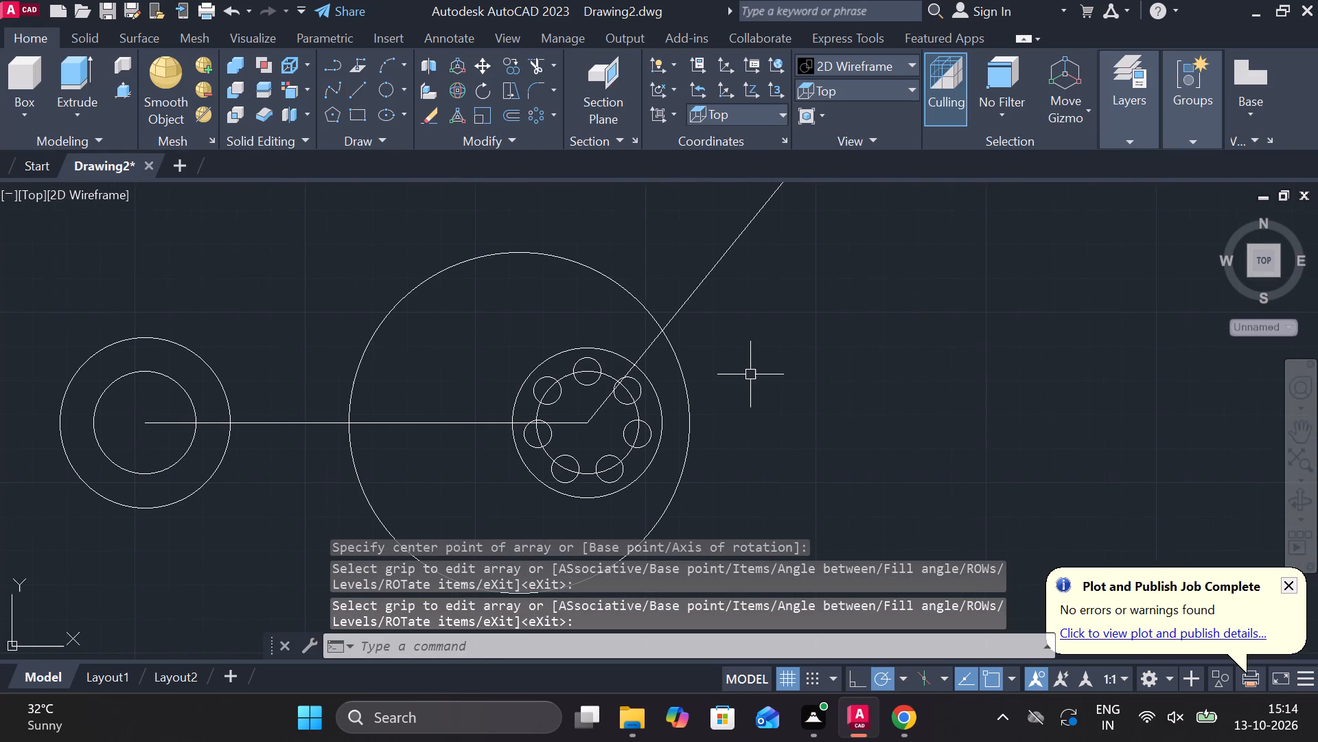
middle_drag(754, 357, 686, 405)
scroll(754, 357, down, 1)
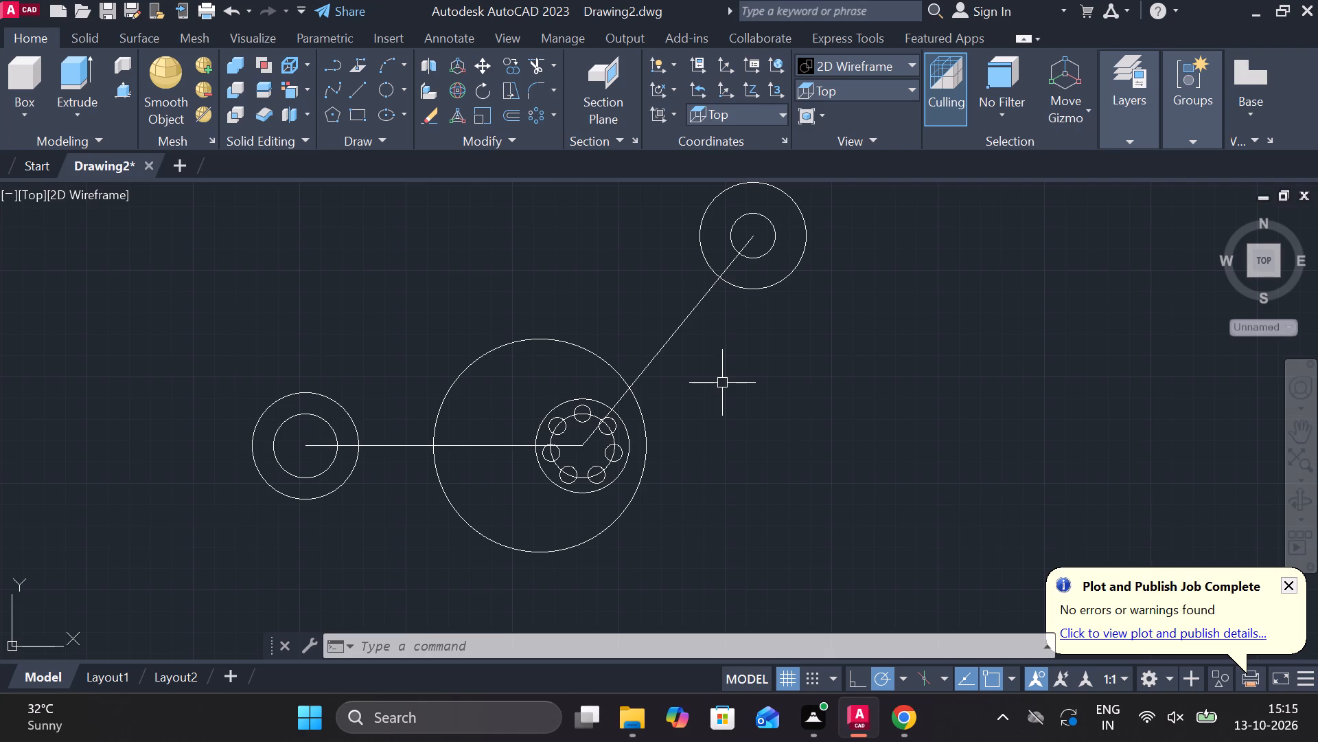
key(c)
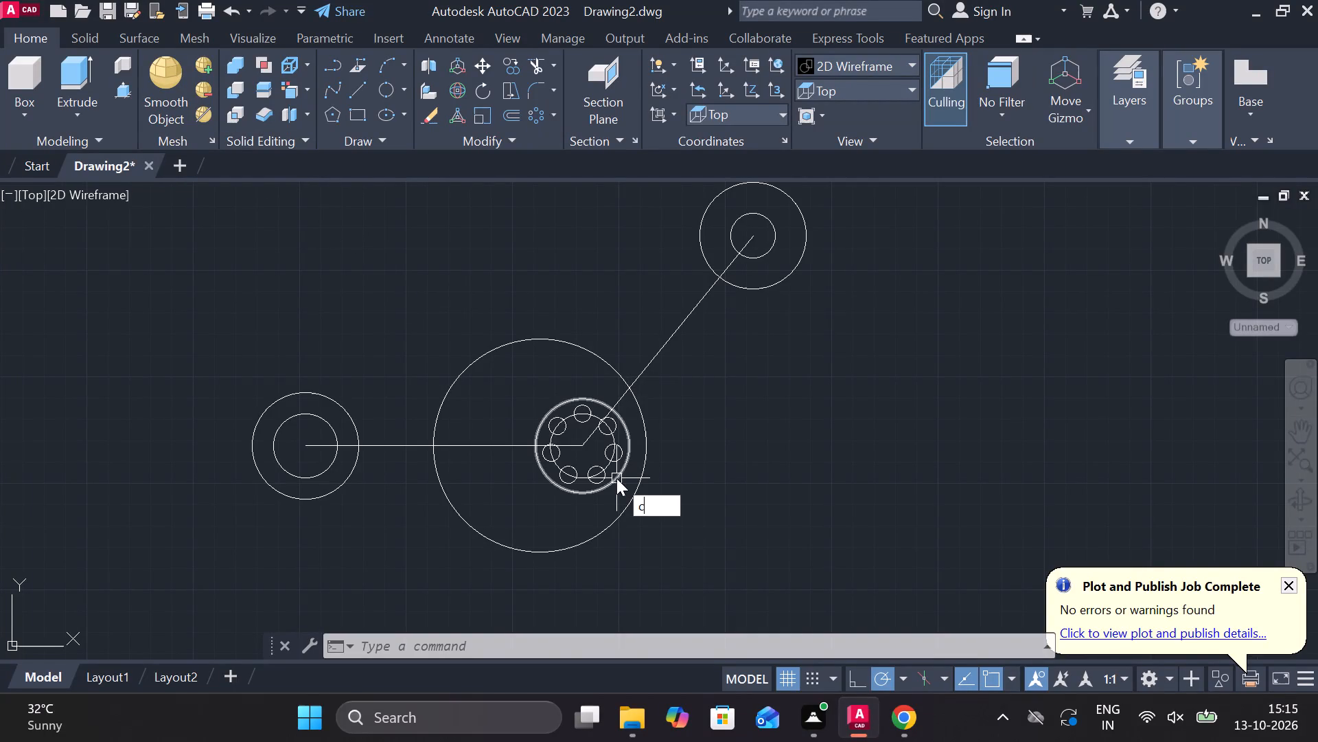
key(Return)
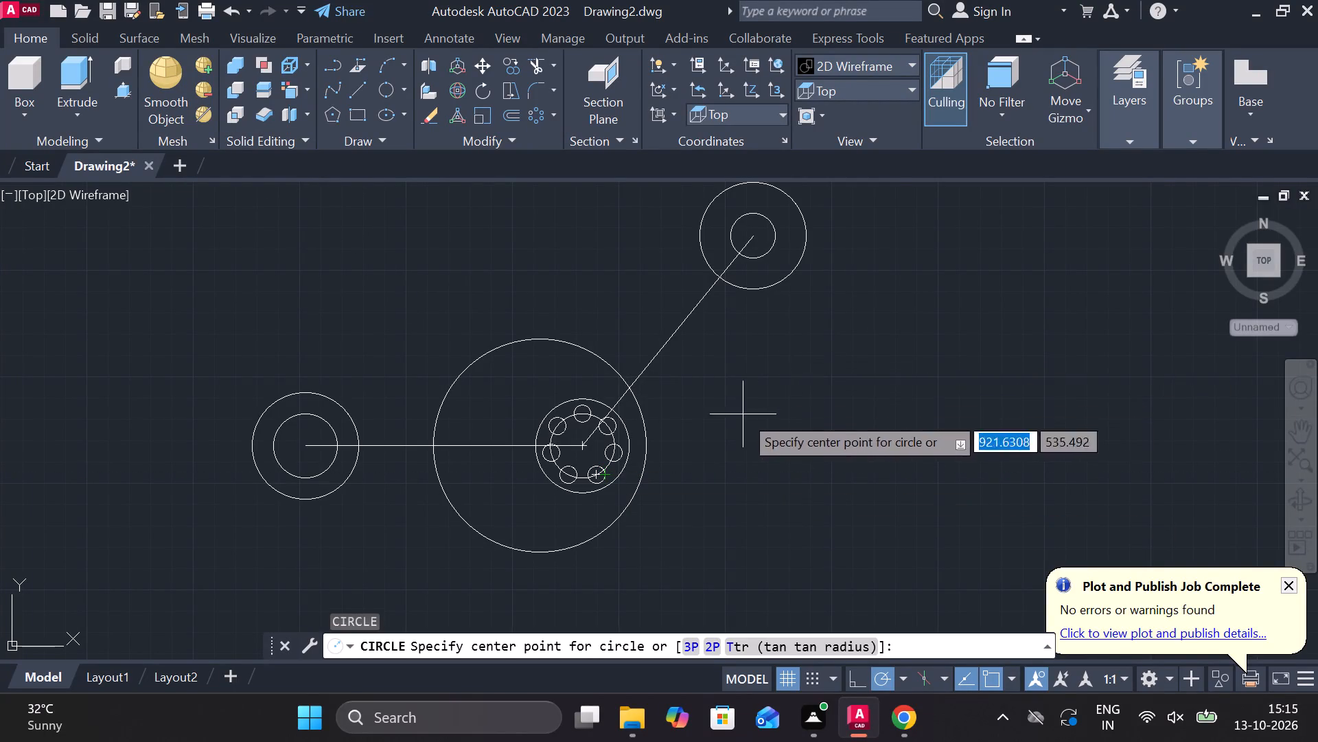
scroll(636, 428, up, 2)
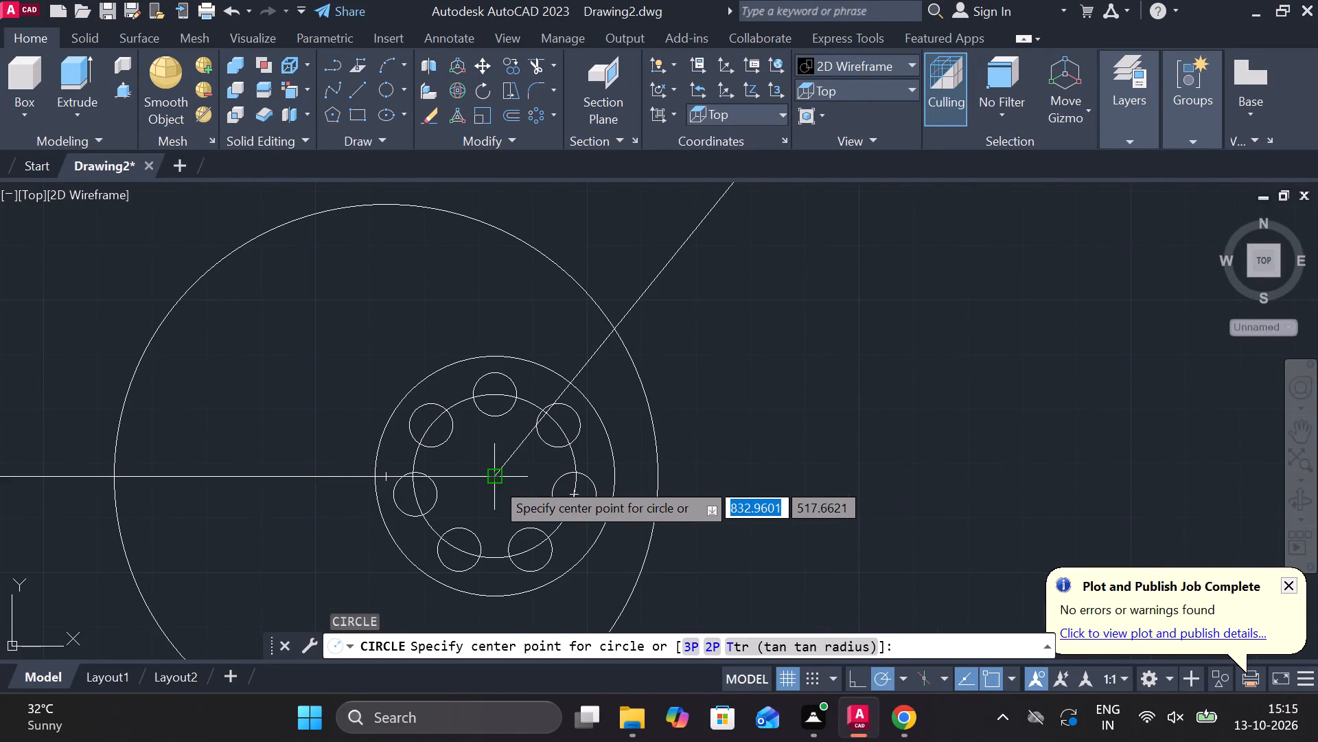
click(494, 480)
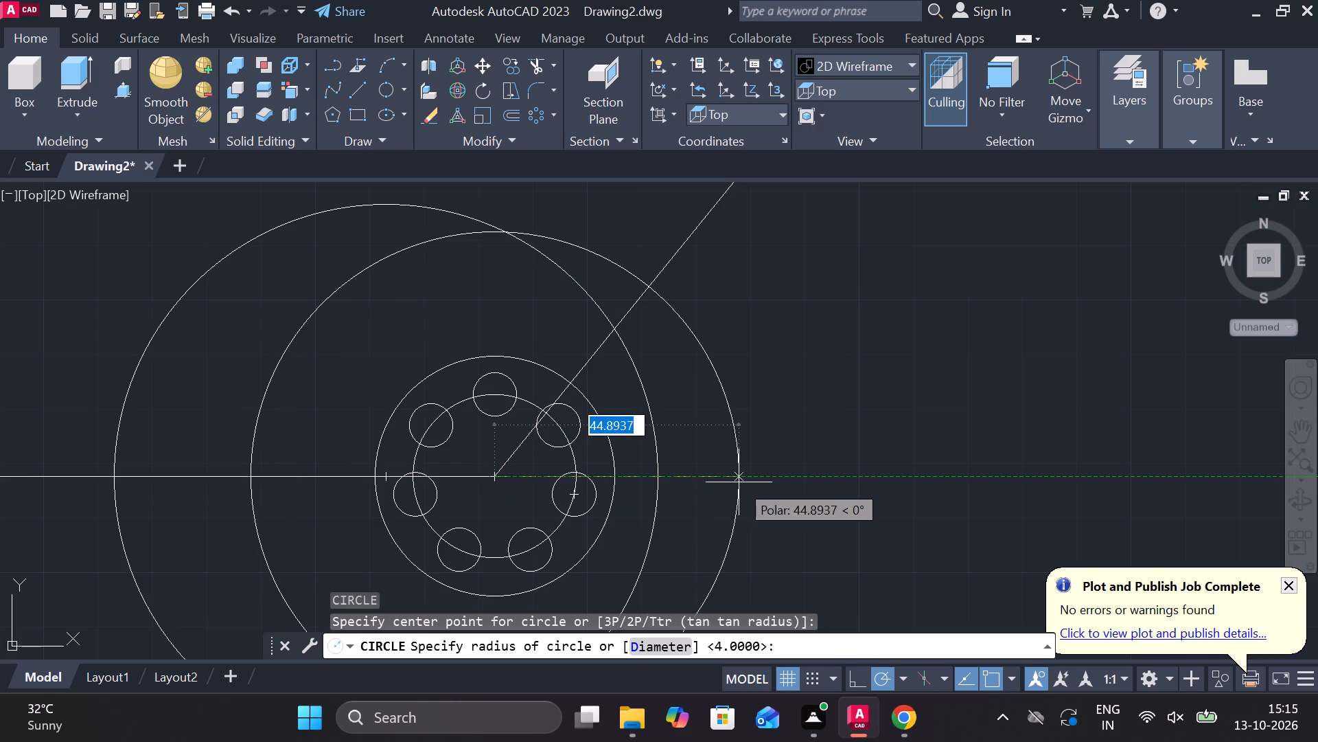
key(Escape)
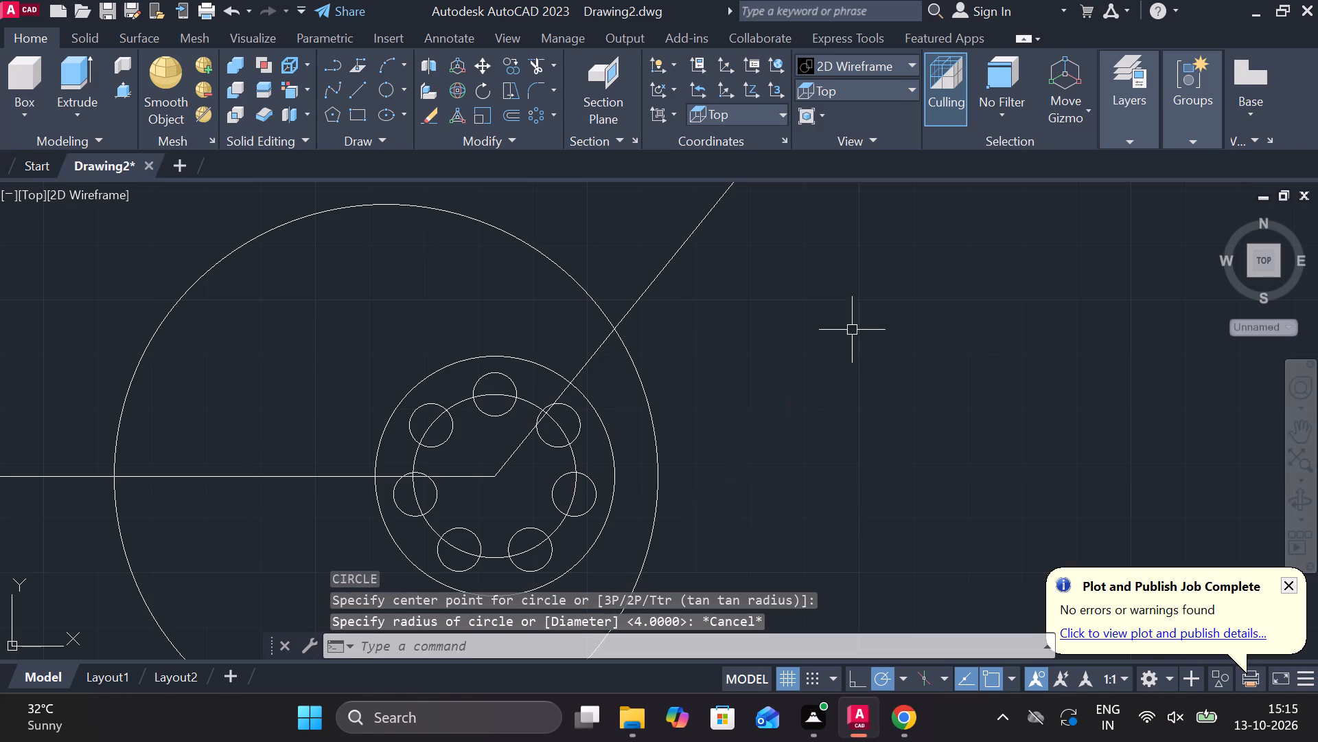
Draw a circle of diameter 80 concentric with the large hub circle, just inside it.
scroll(851, 314, down, 1)
middle_drag(745, 363, 835, 355)
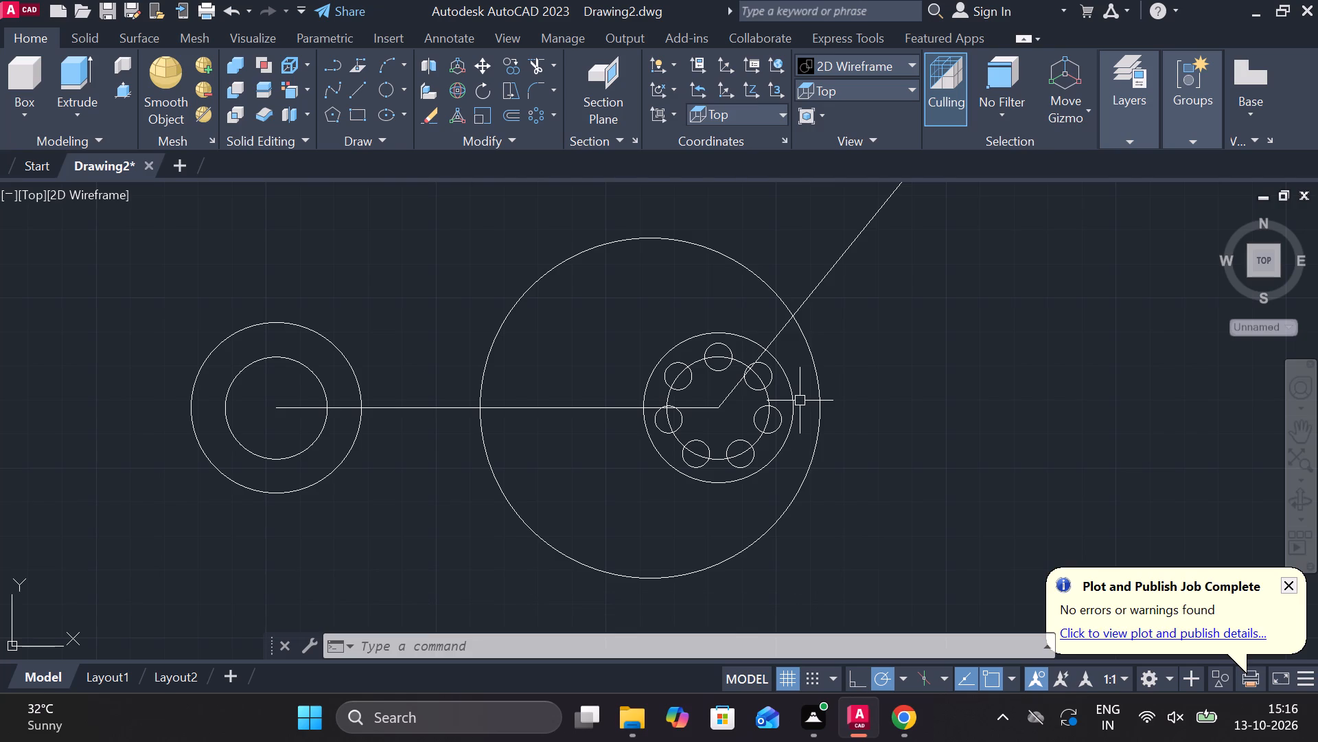
click(398, 89)
click(409, 97)
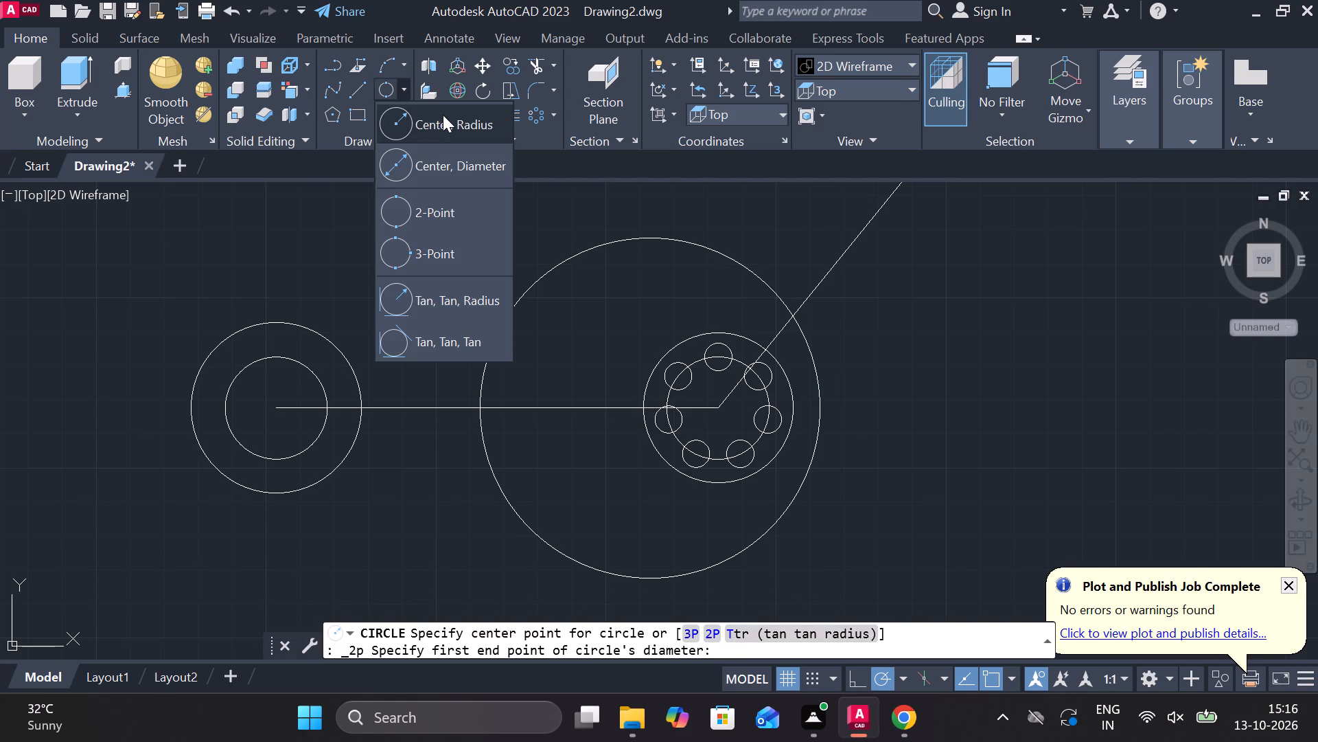
click(446, 117)
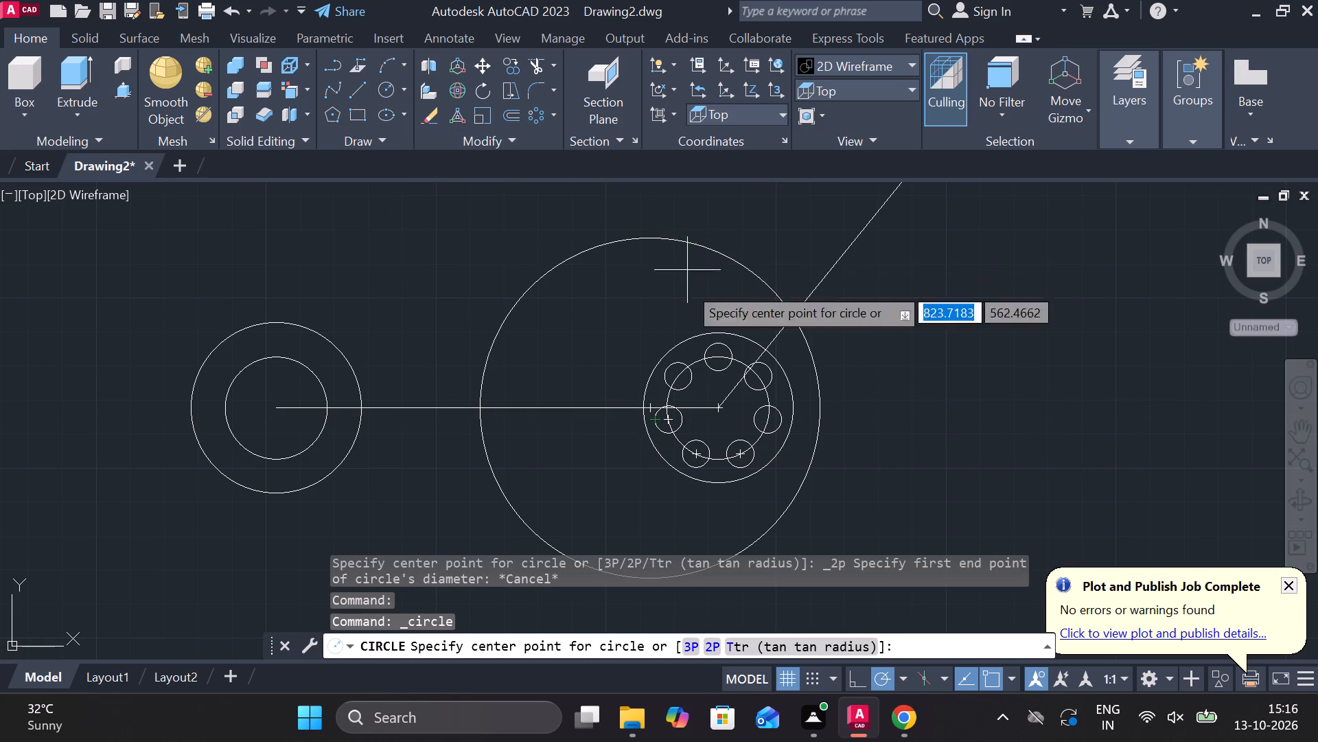
scroll(651, 396, up, 2)
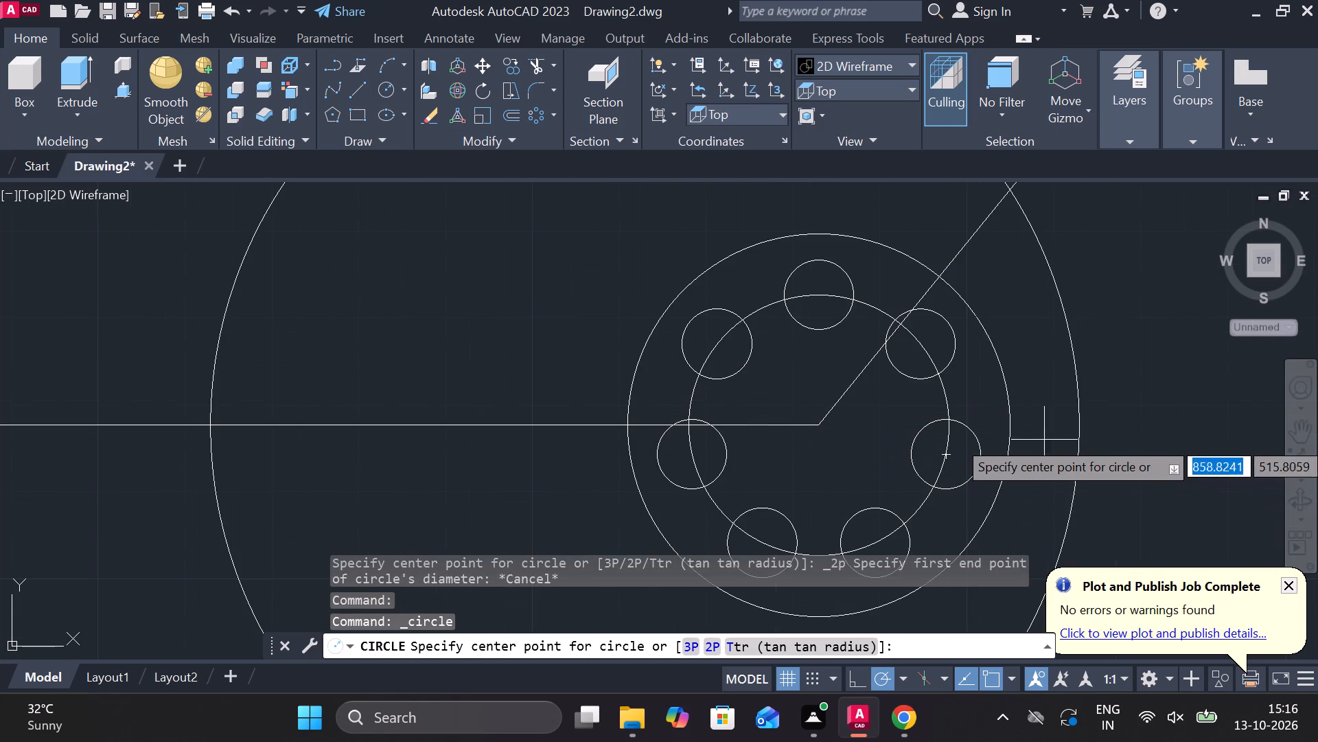
click(647, 429)
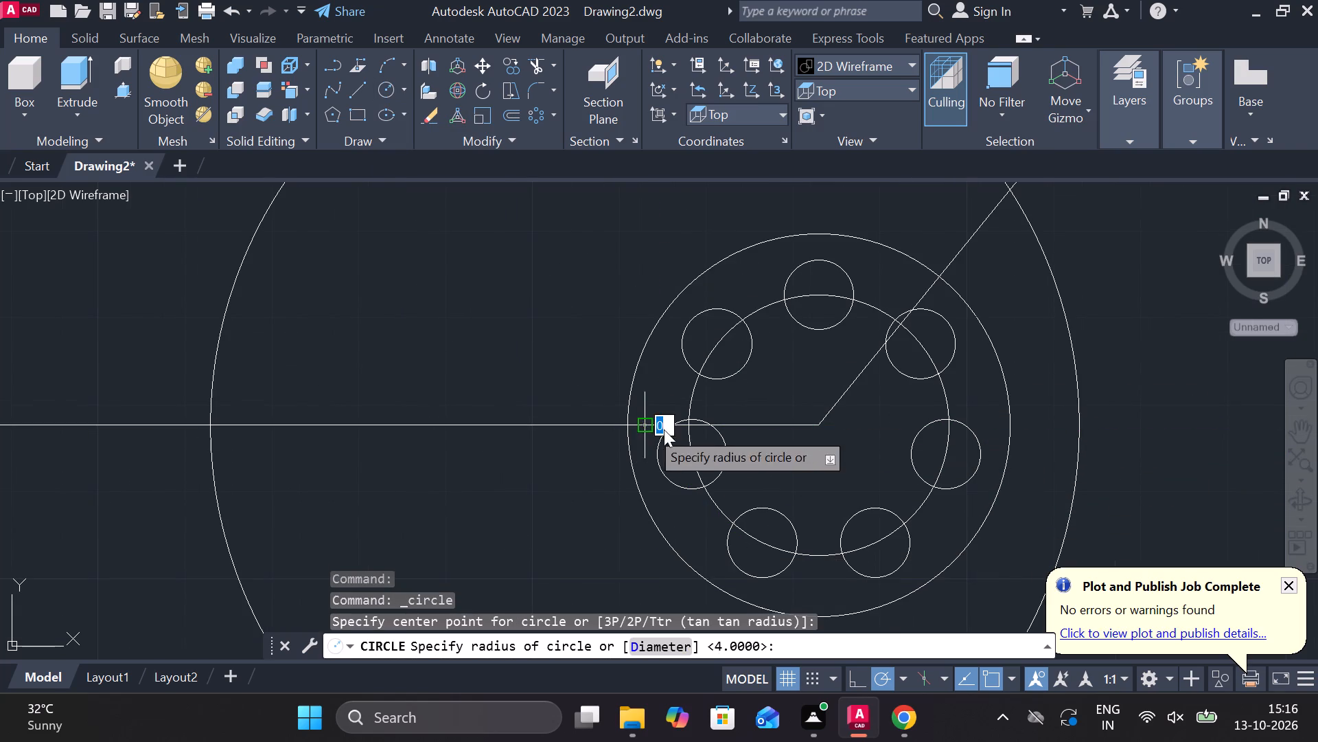
scroll(826, 474, down, 2)
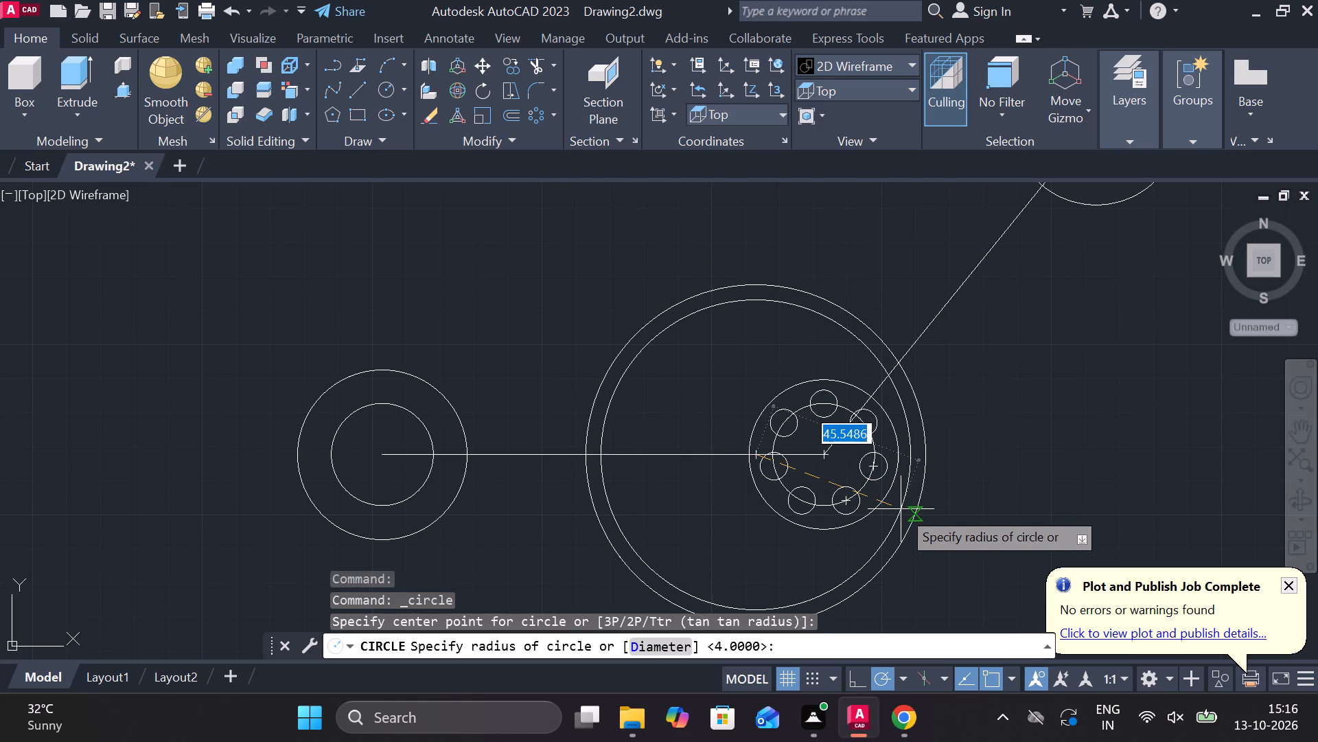
key(d)
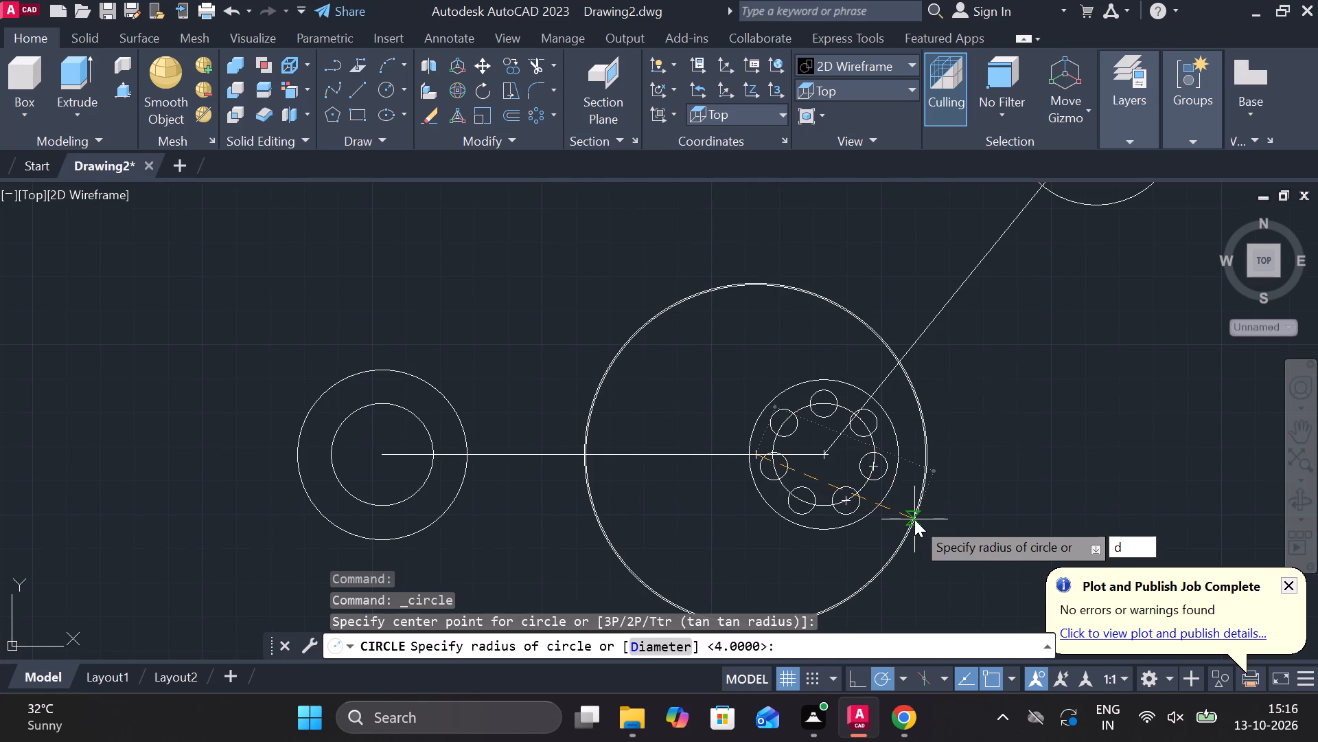
key(space)
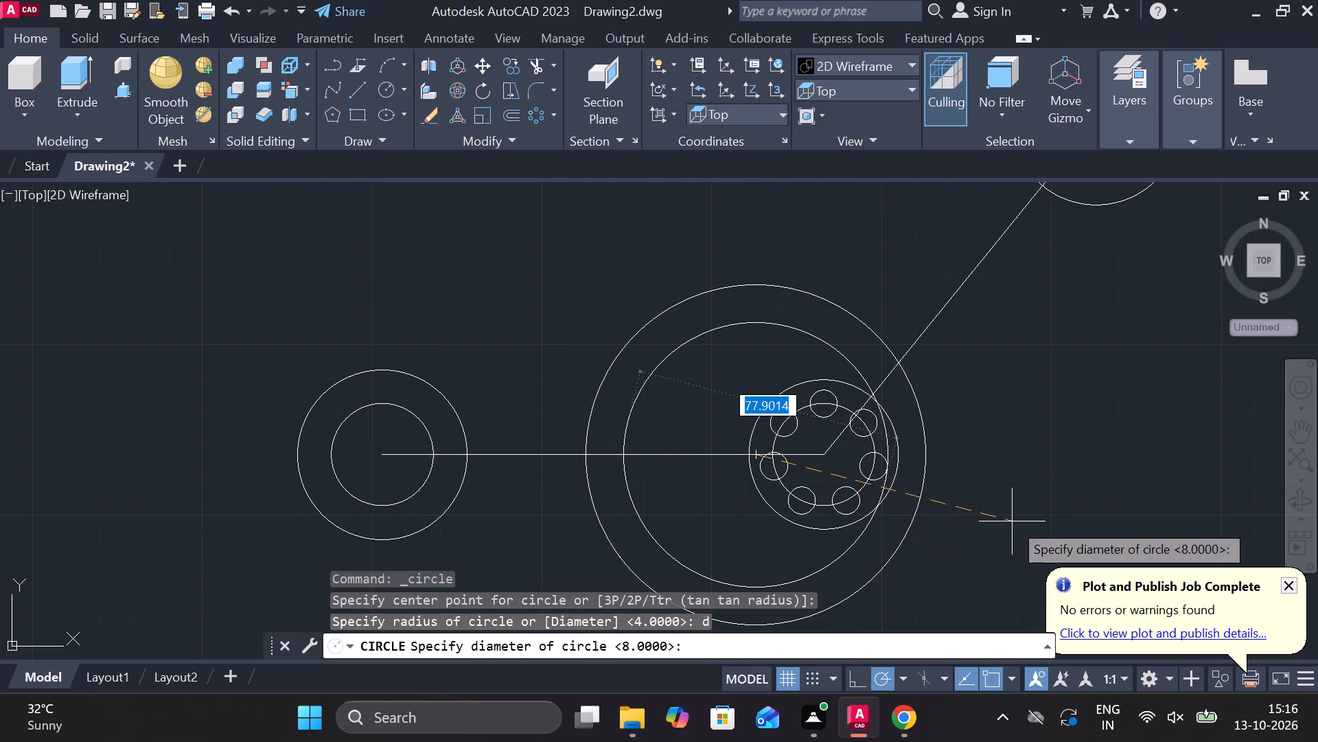
text(80)
key(Return)
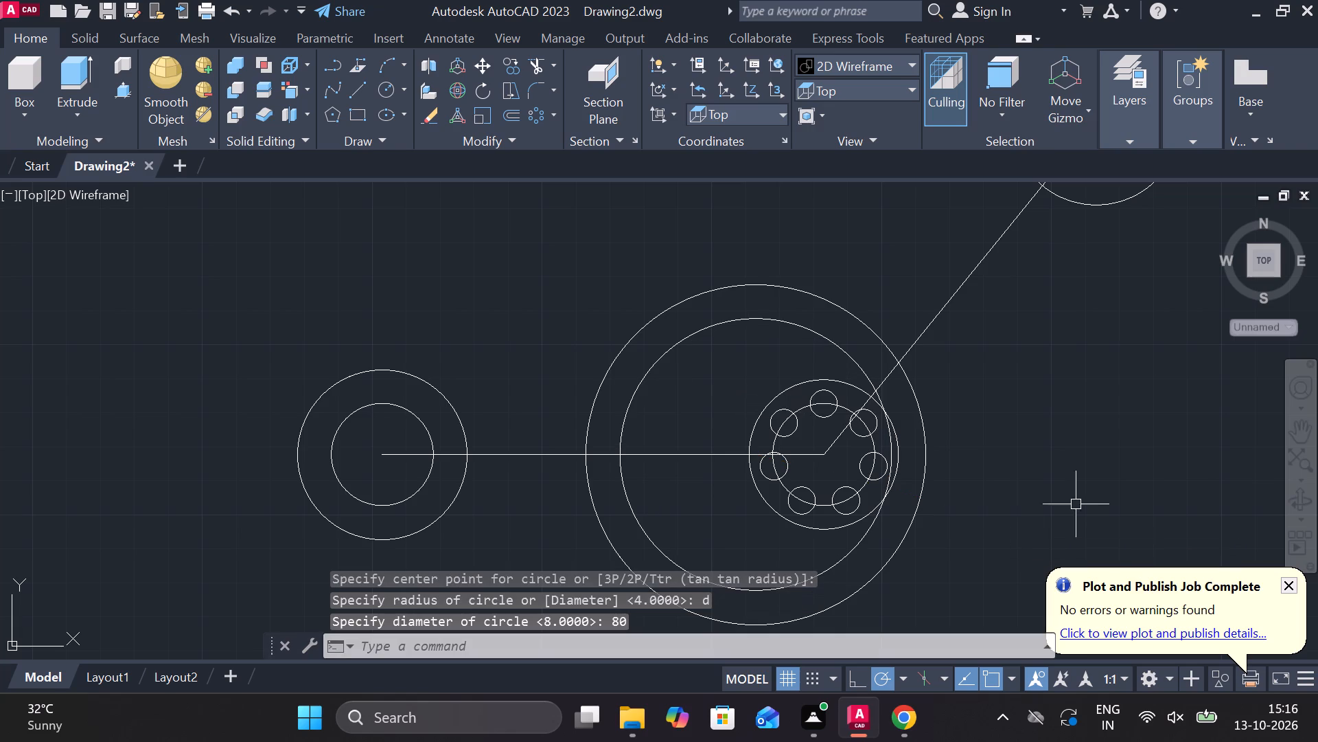
Draw a circle of diameter 50 around the seven-hole ring, centred where the horizontal and inclined lines meet.
middle_drag(1010, 438, 886, 433)
text(c)
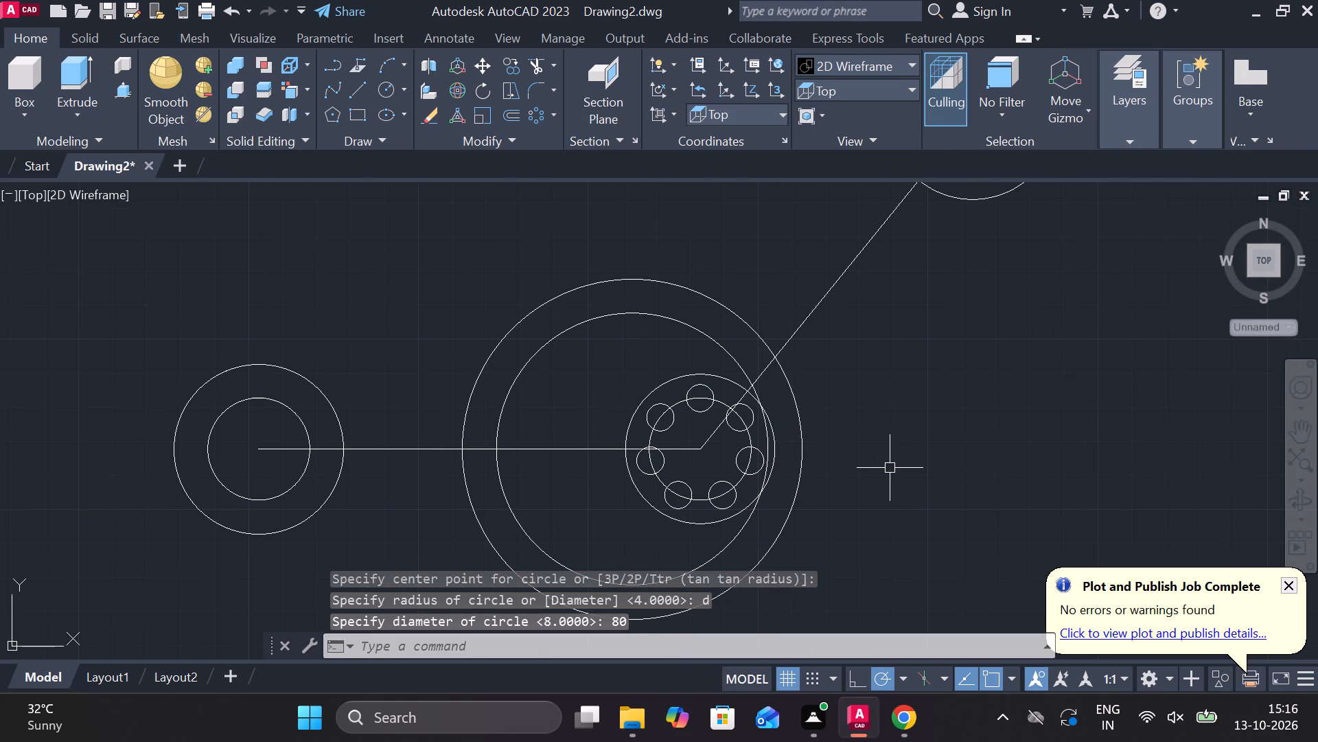
key(space)
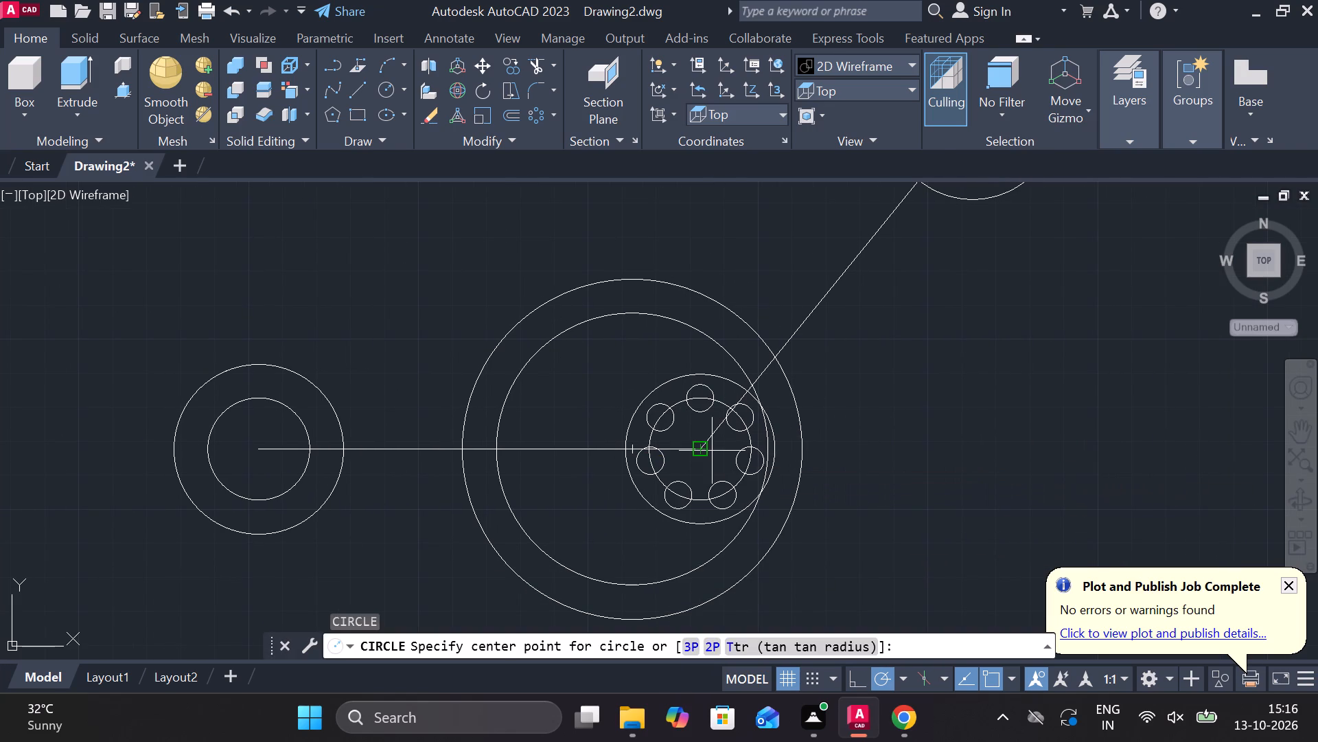
click(694, 453)
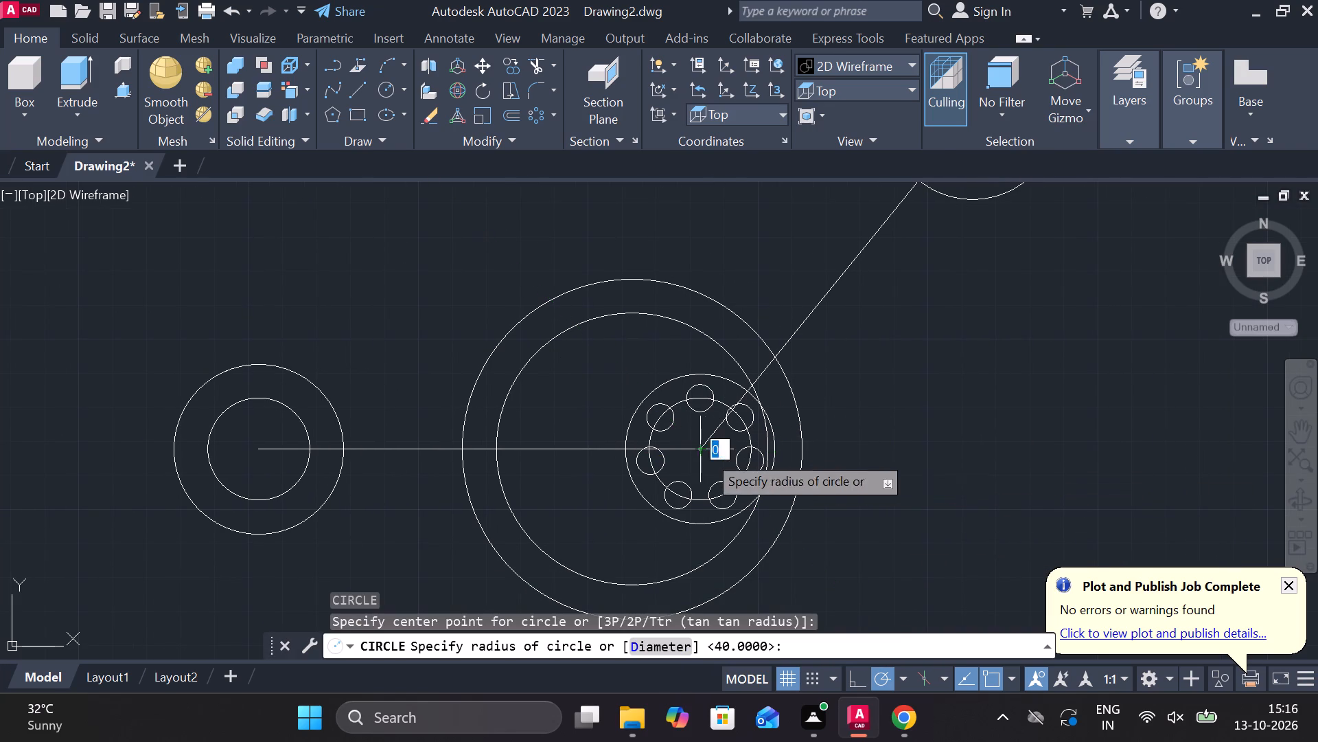
text(d)
key(space)
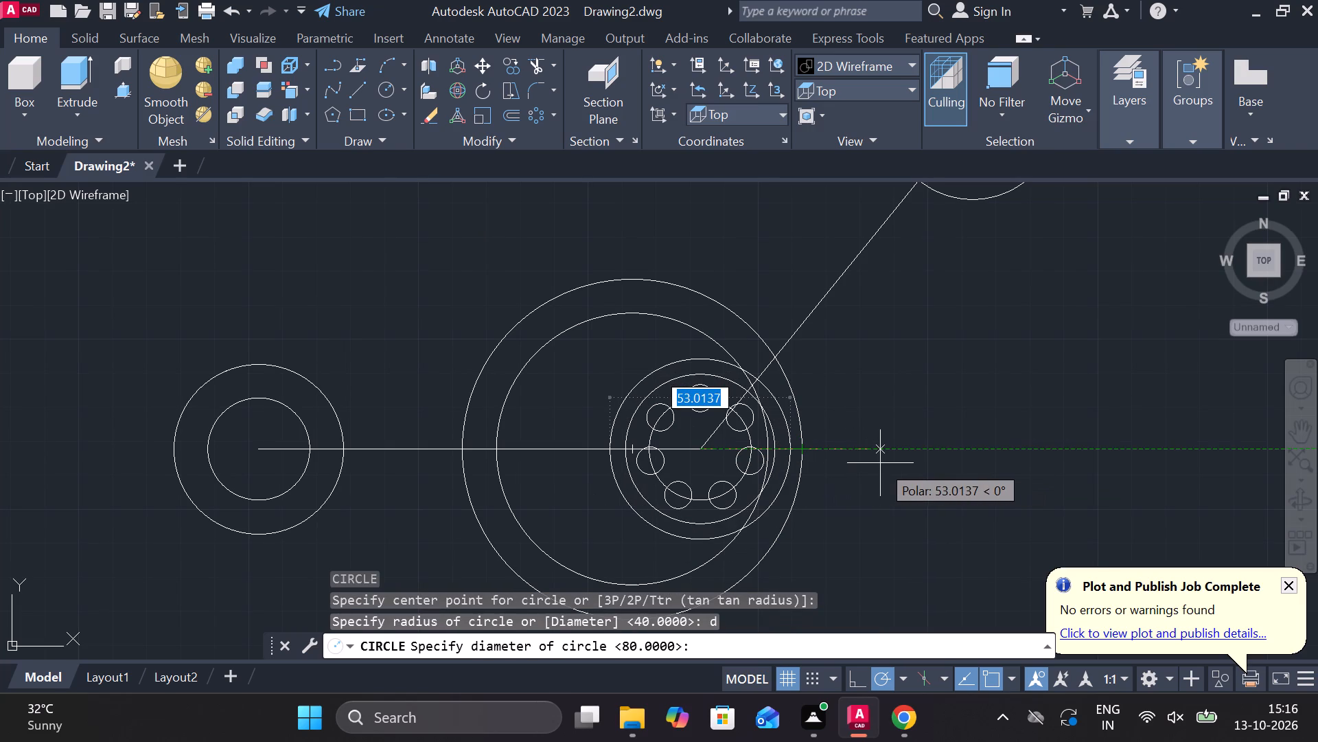
text(50)
key(Return)
Offset the horizontal centre line between the end circles and the large hub circle by 5 to both sides.
scroll(813, 456, up, 1)
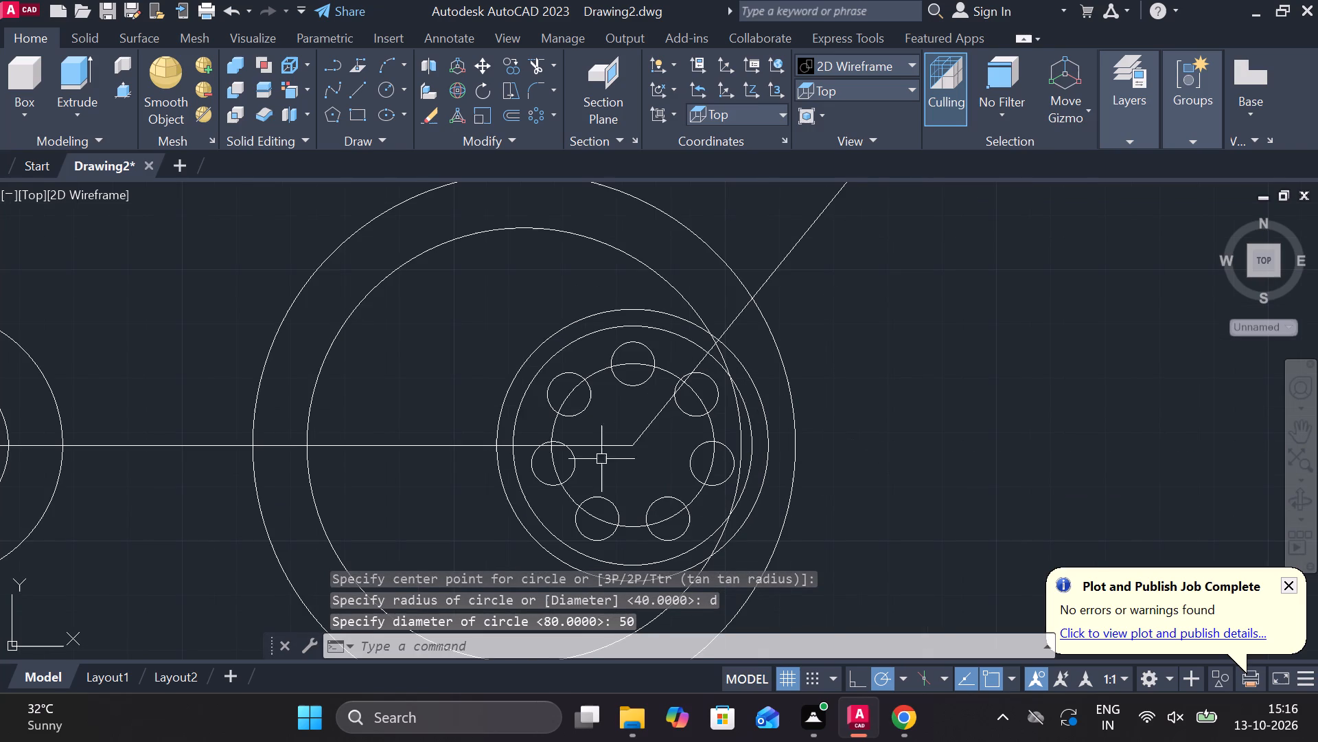
middle_drag(457, 454, 430, 454)
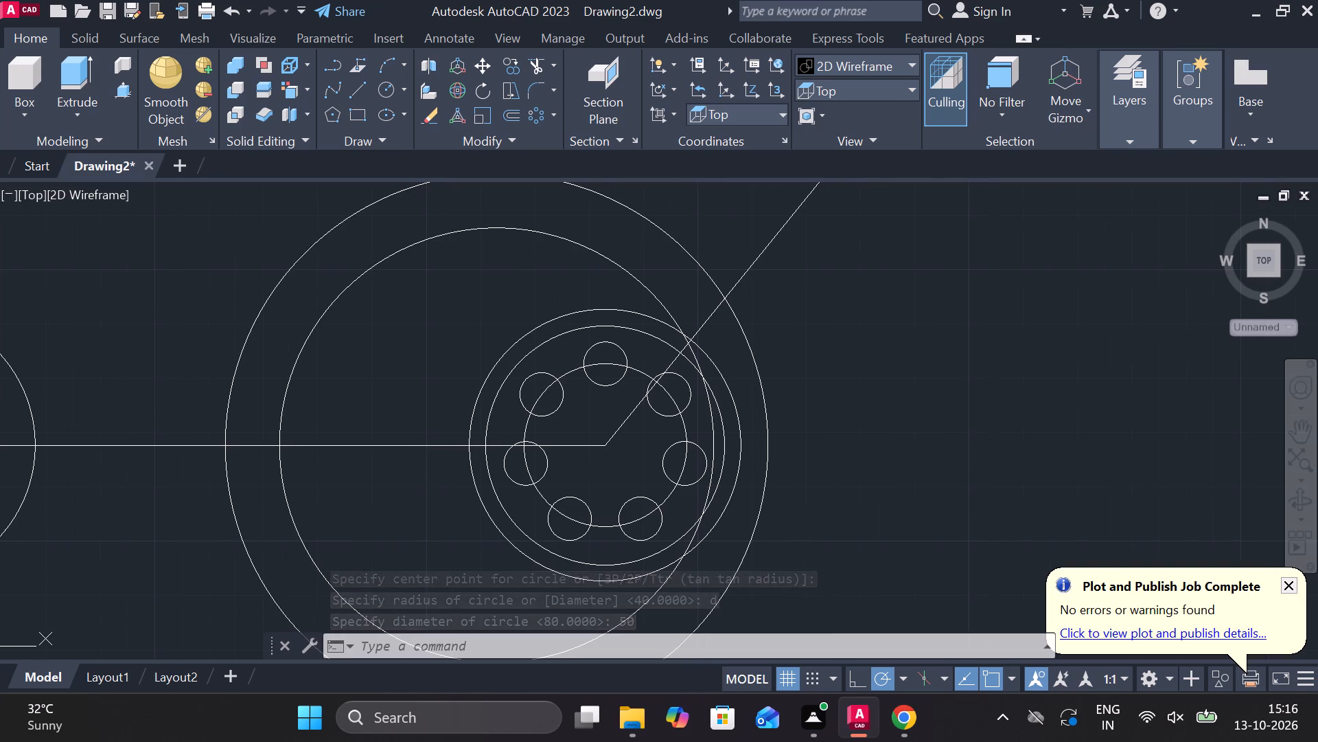
scroll(437, 454, down, 1)
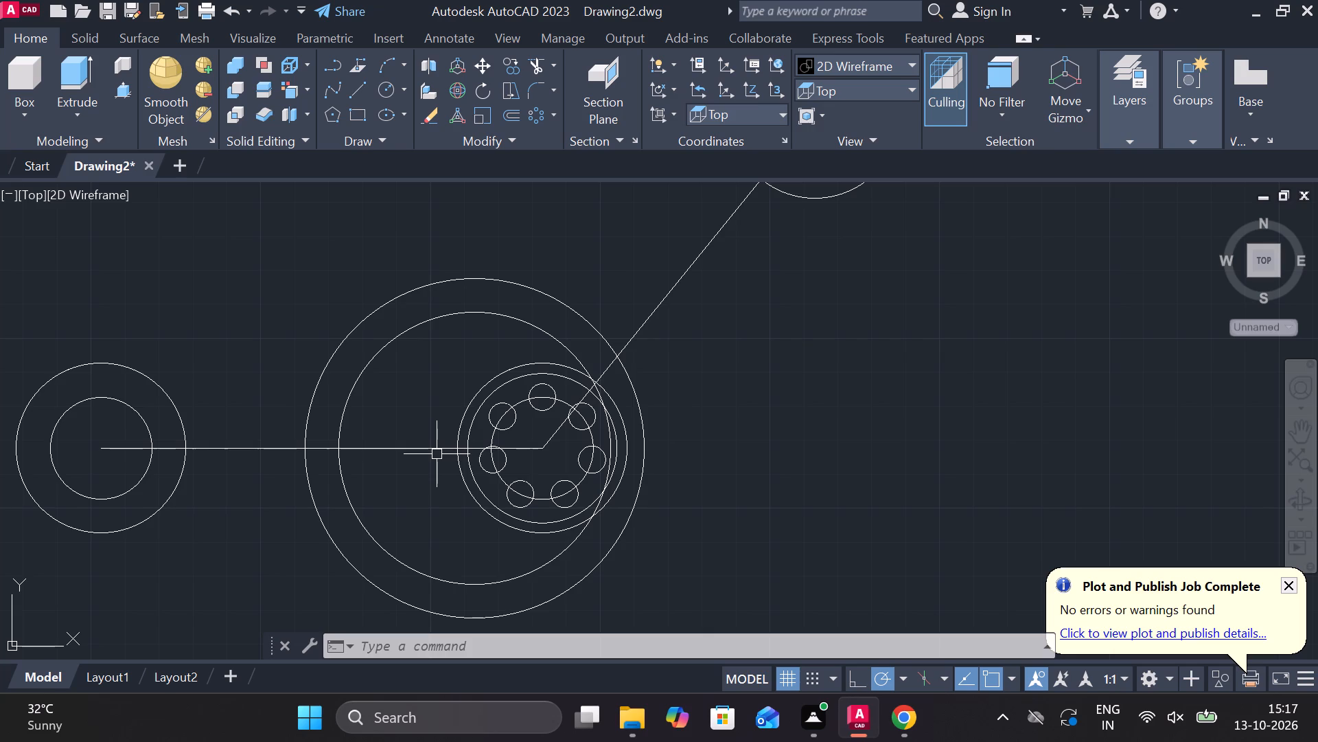
key(Escape)
click(448, 451)
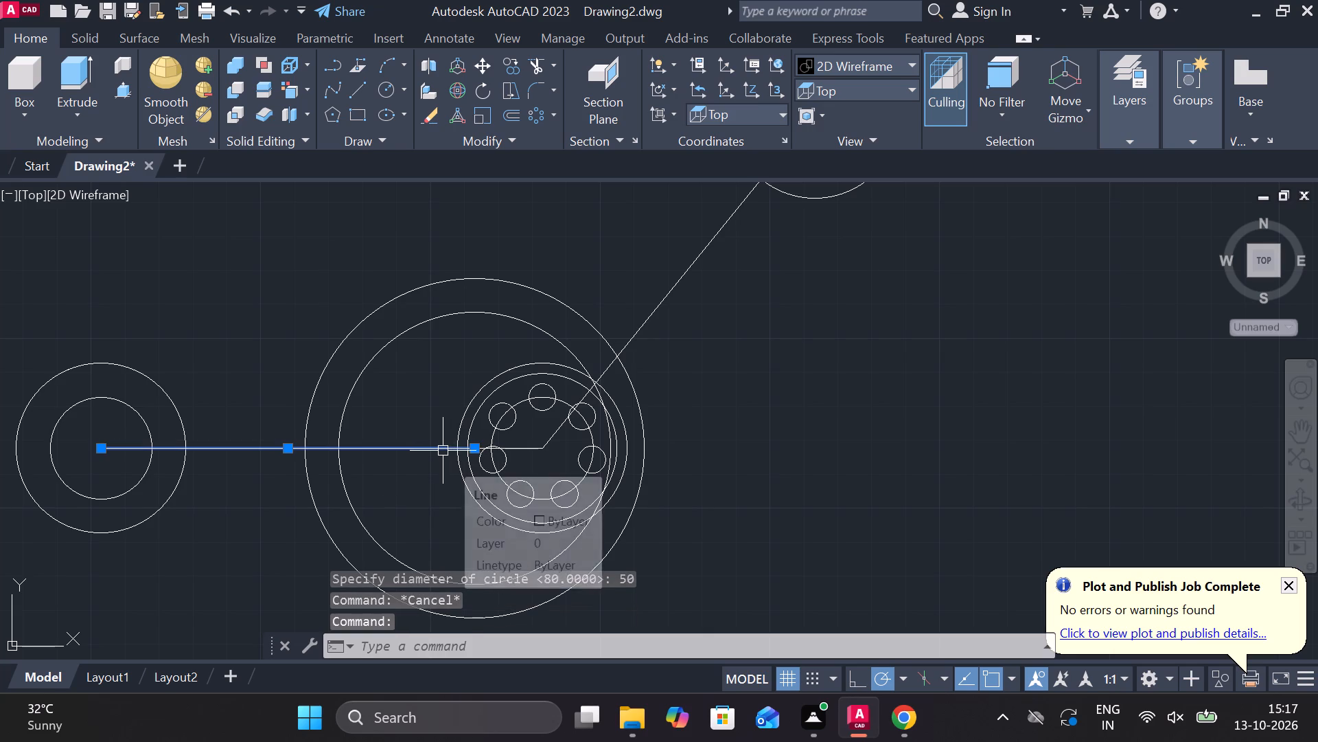
key(o)
key(Return)
key(Return)
key(5)
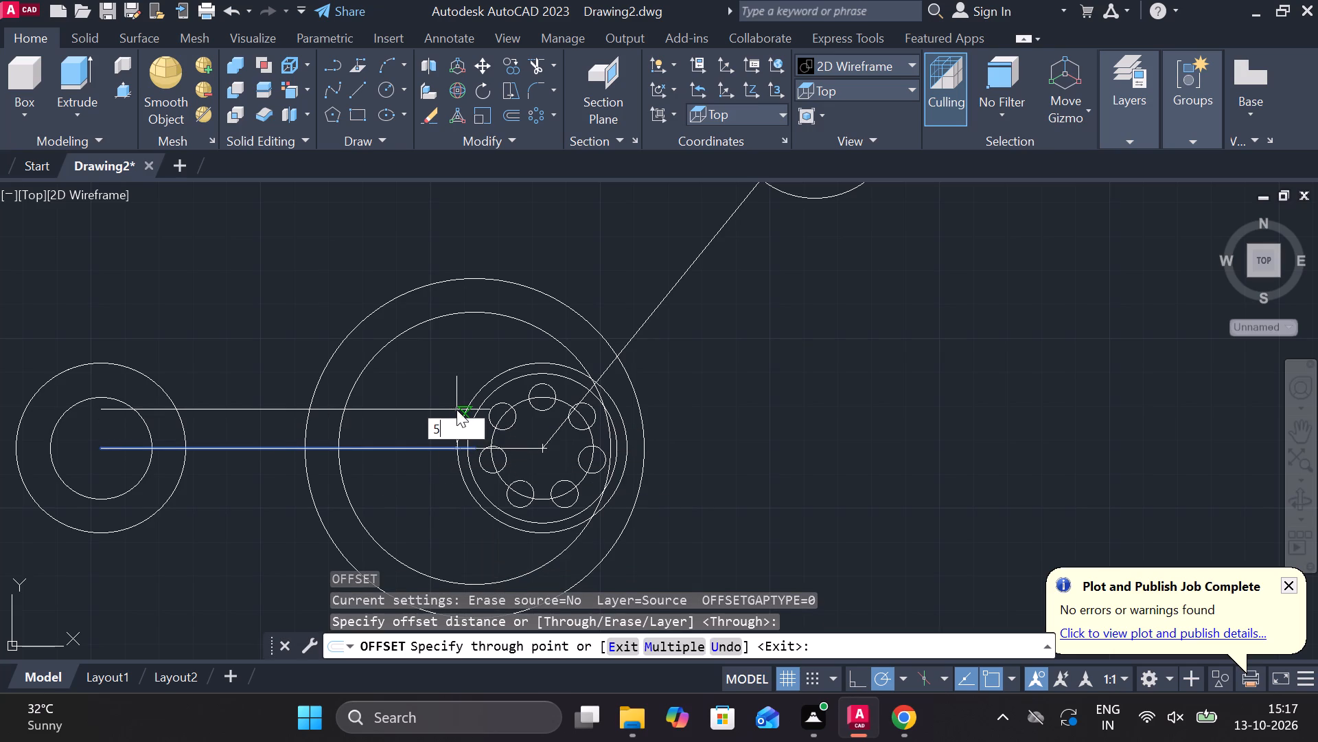
key(Return)
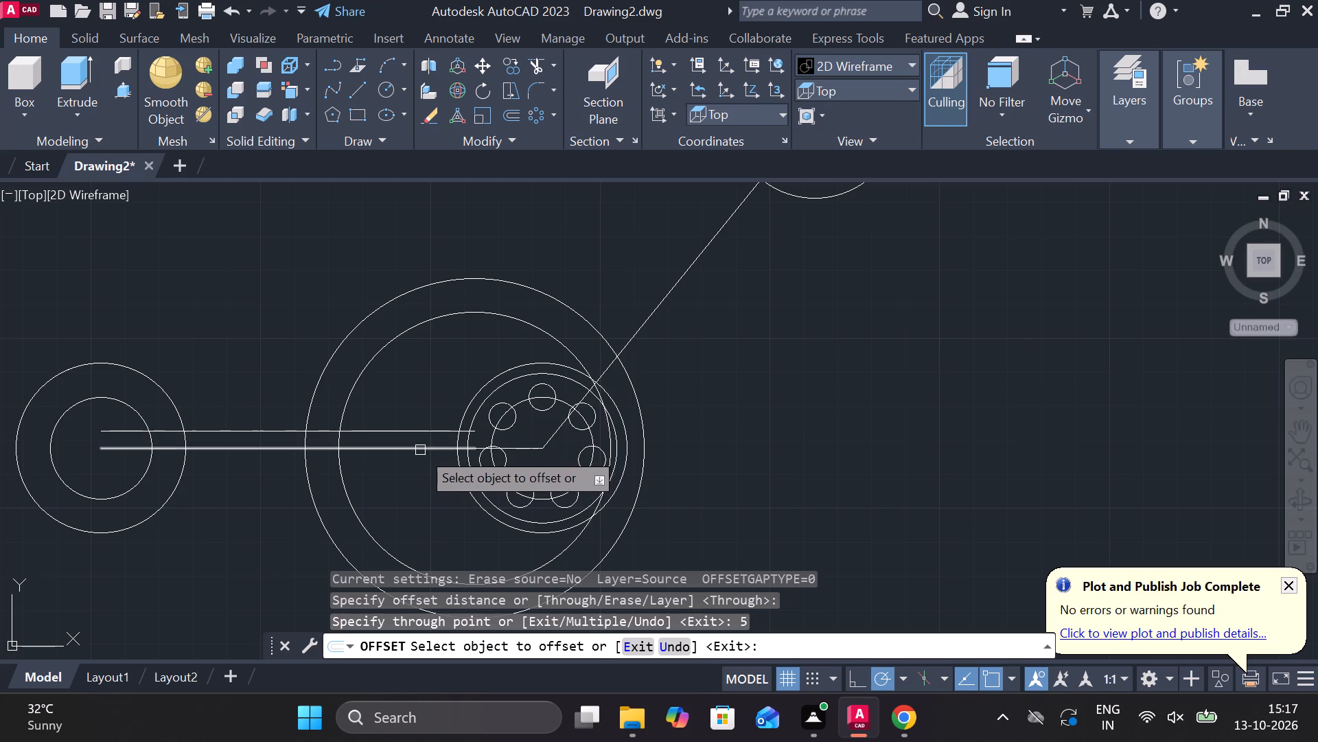
click(420, 450)
key(5)
key(Return)
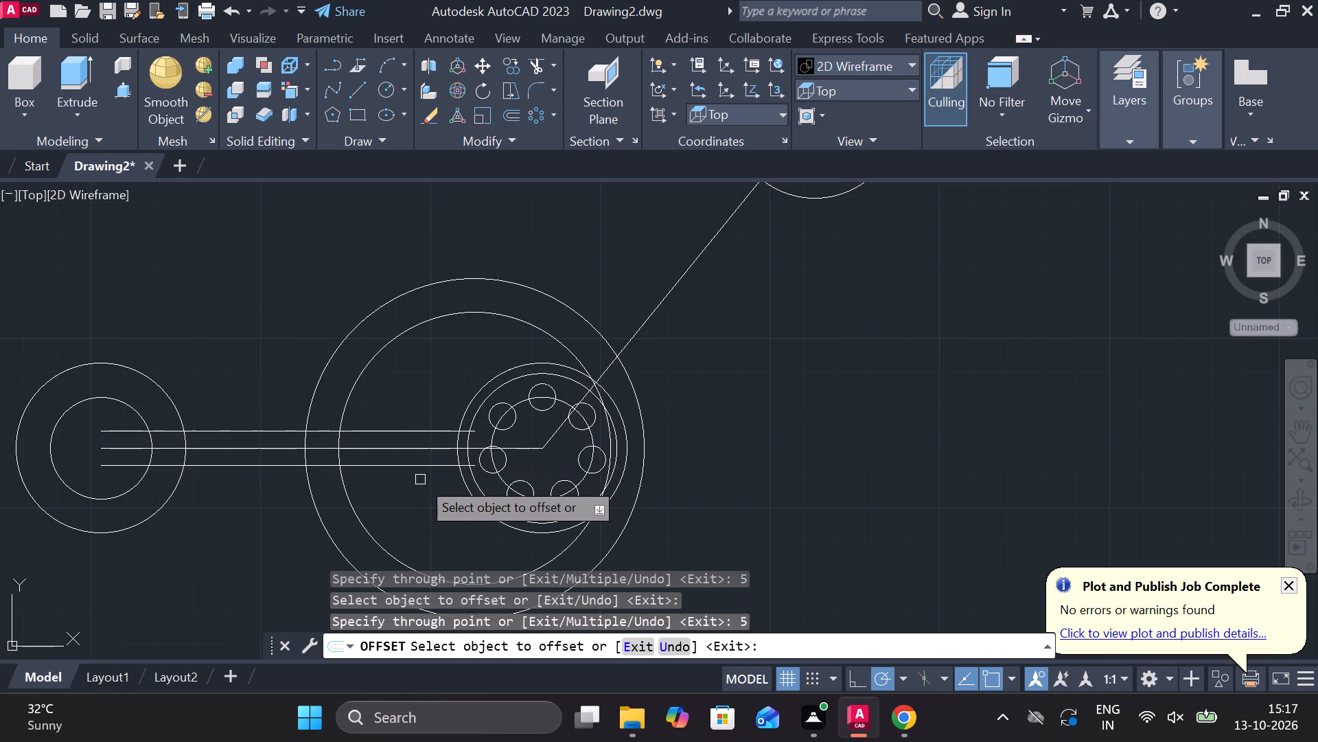
scroll(424, 472, up, 2)
scroll(424, 472, down, 1)
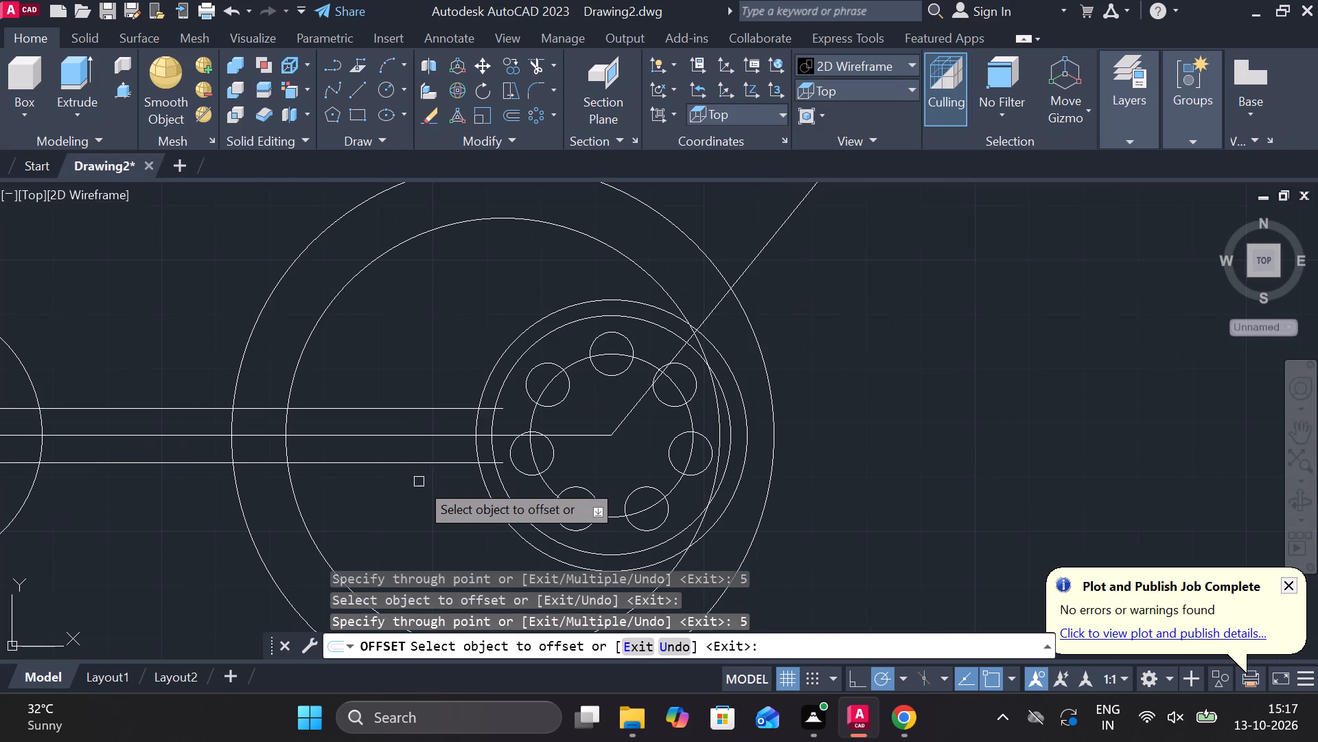
key(Escape)
Trim the upper offset line inside the diameter 50 circle and outside the diameter 80 circle, plus both circles' arcs between it and the centre line.
text(tr)
key(space)
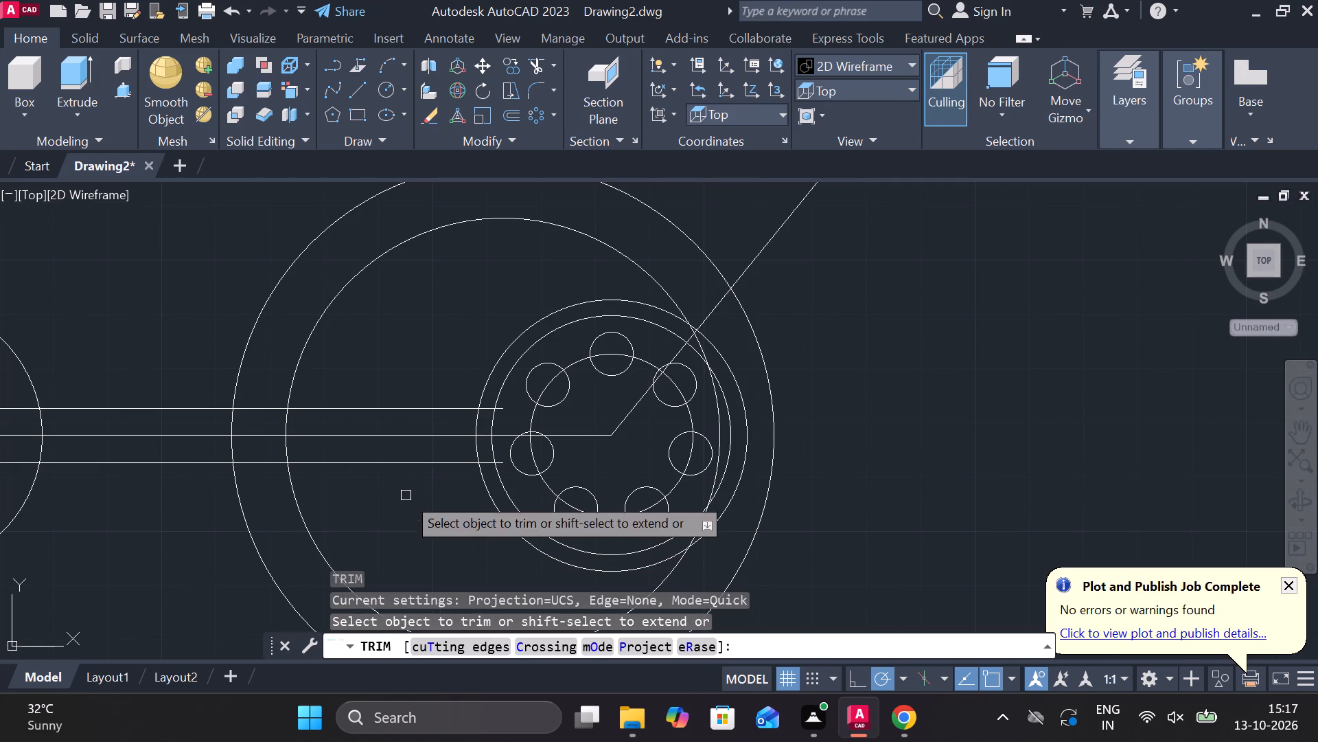
scroll(482, 435, up, 3)
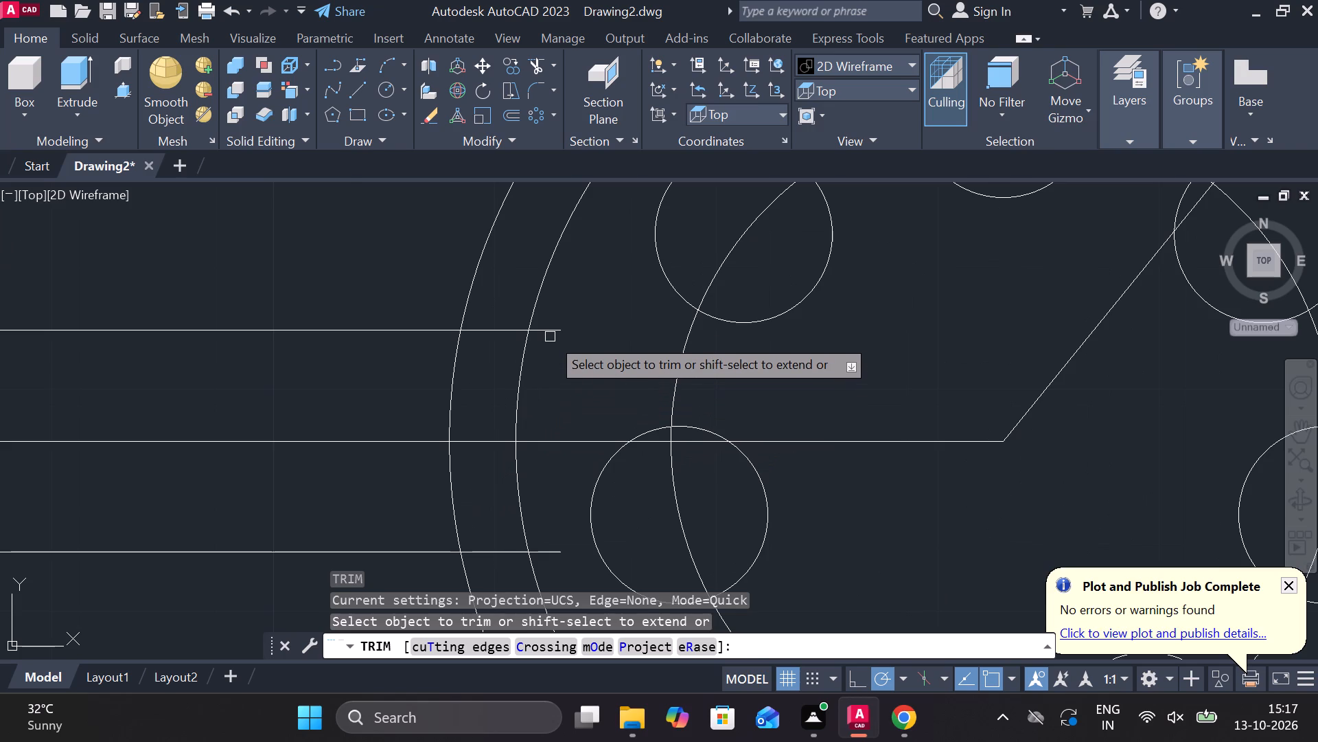
click(550, 334)
click(508, 334)
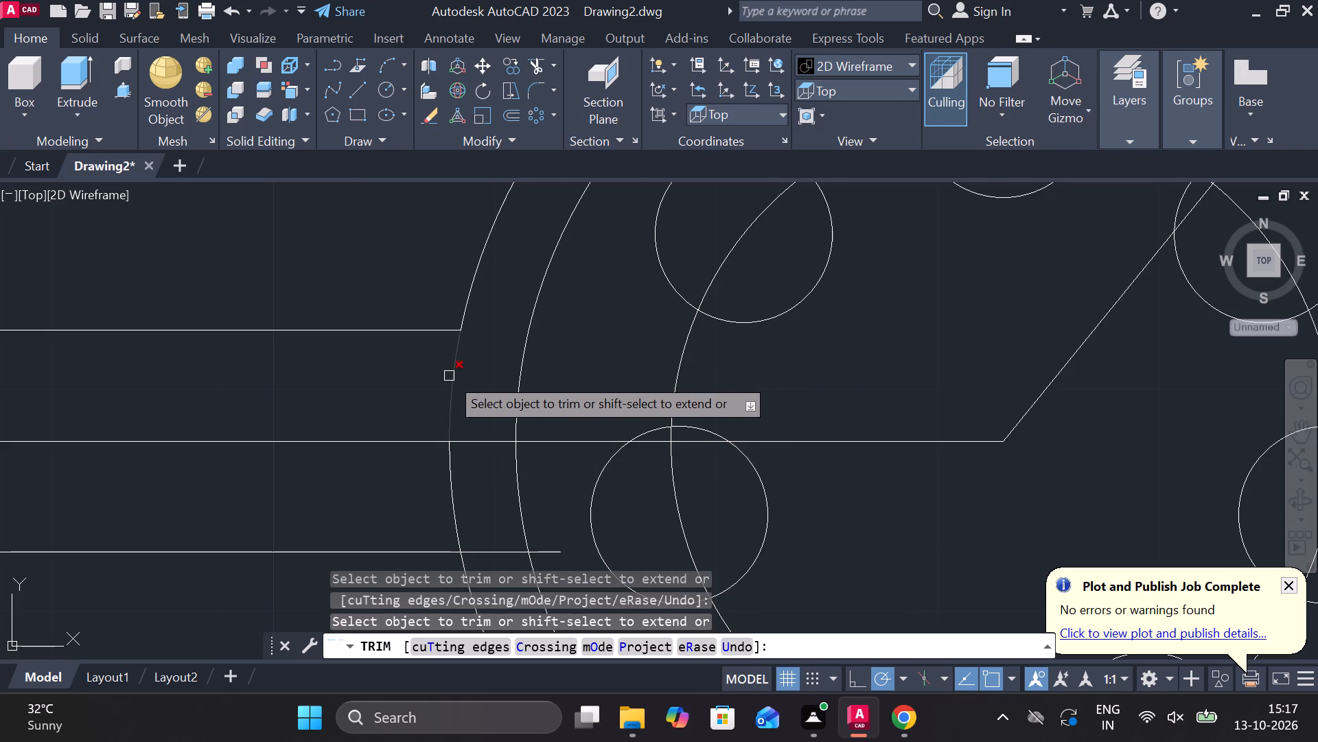
click(449, 376)
scroll(446, 376, down, 2)
click(143, 379)
click(131, 355)
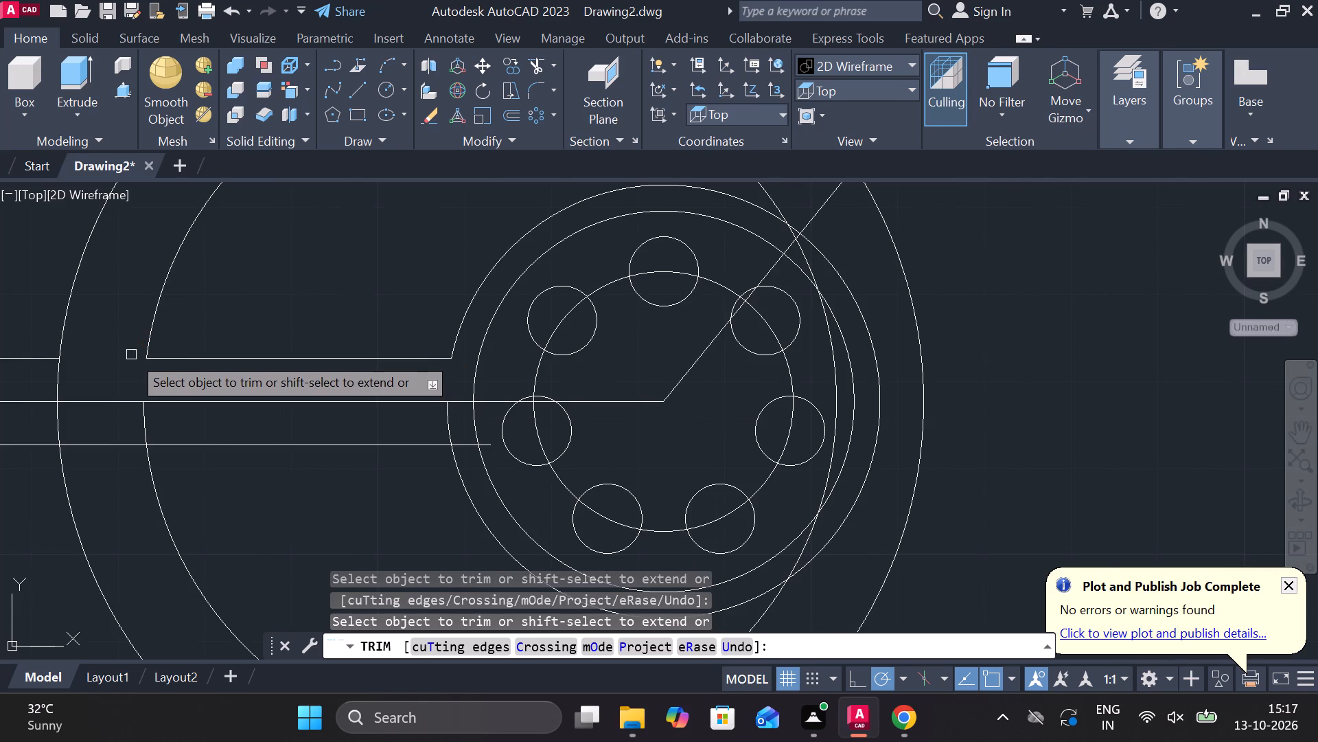
Trim the diameter 50 and diameter 80 circles beyond their two mutual crossings, up to the diameter 44 circle.
scroll(335, 293, down, 1)
middle_drag(335, 293, 270, 376)
scroll(605, 351, up, 3)
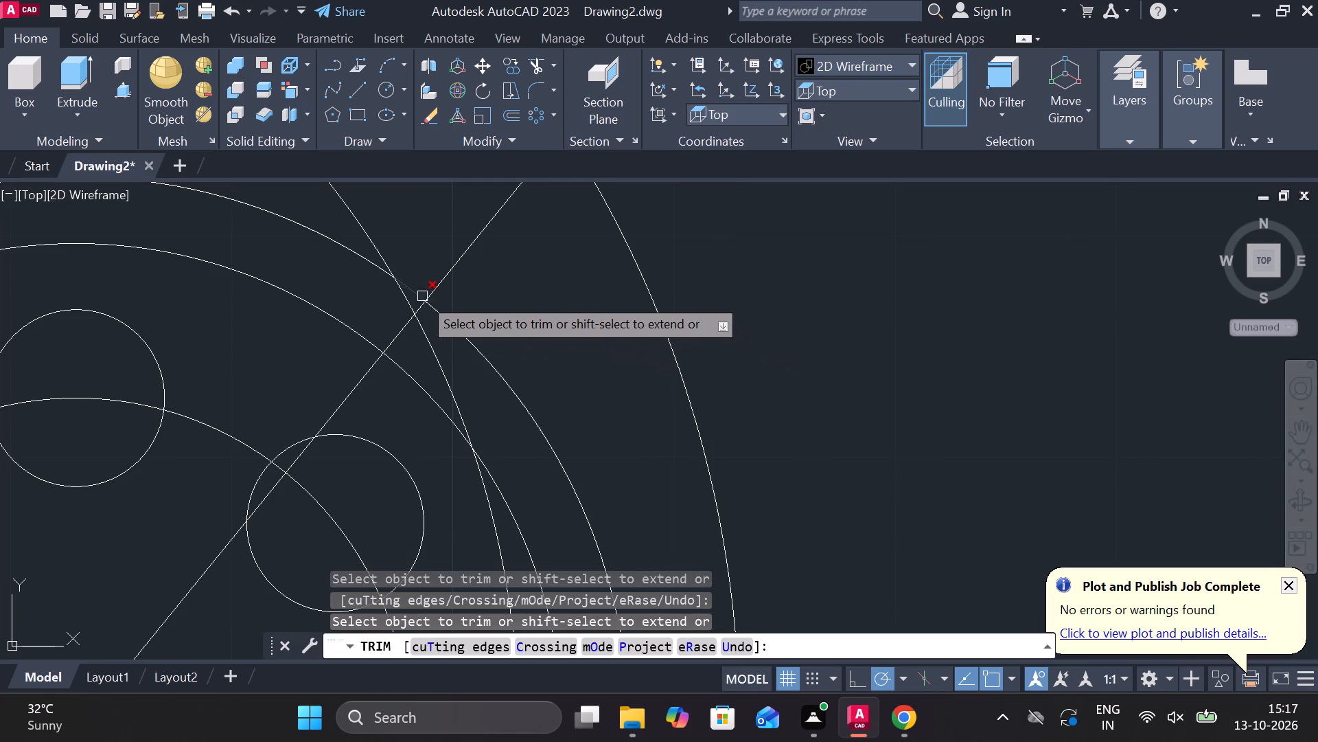
click(413, 286)
click(404, 291)
click(435, 349)
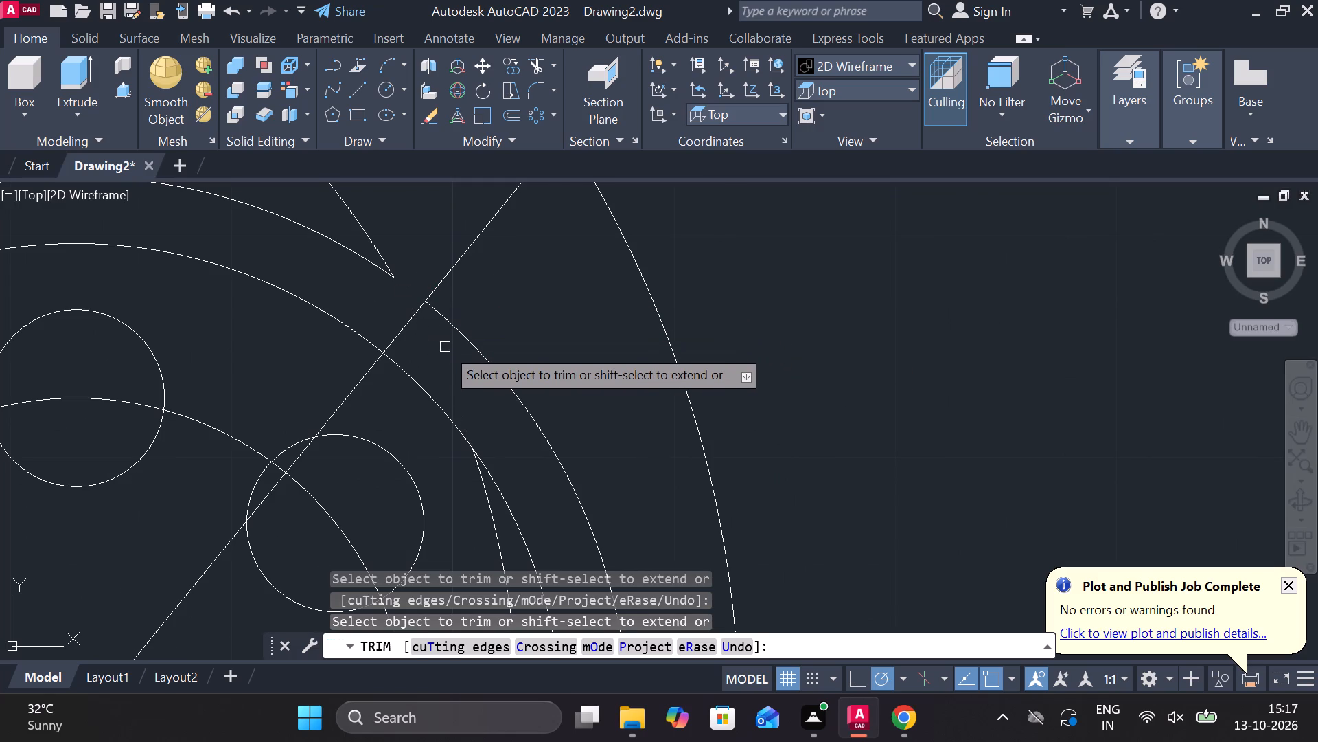
click(468, 346)
scroll(485, 348, down, 3)
middle_drag(608, 504, 641, 483)
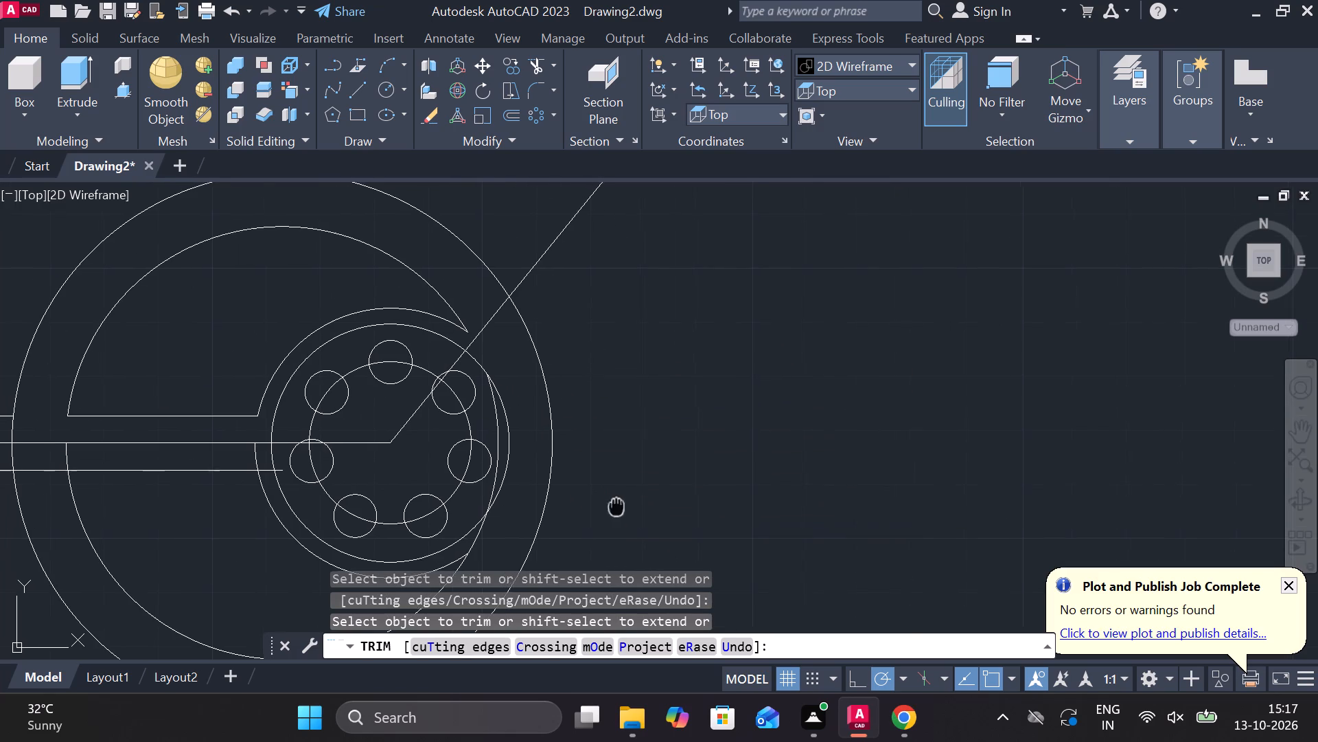
middle_drag(641, 483, 719, 433)
click(579, 475)
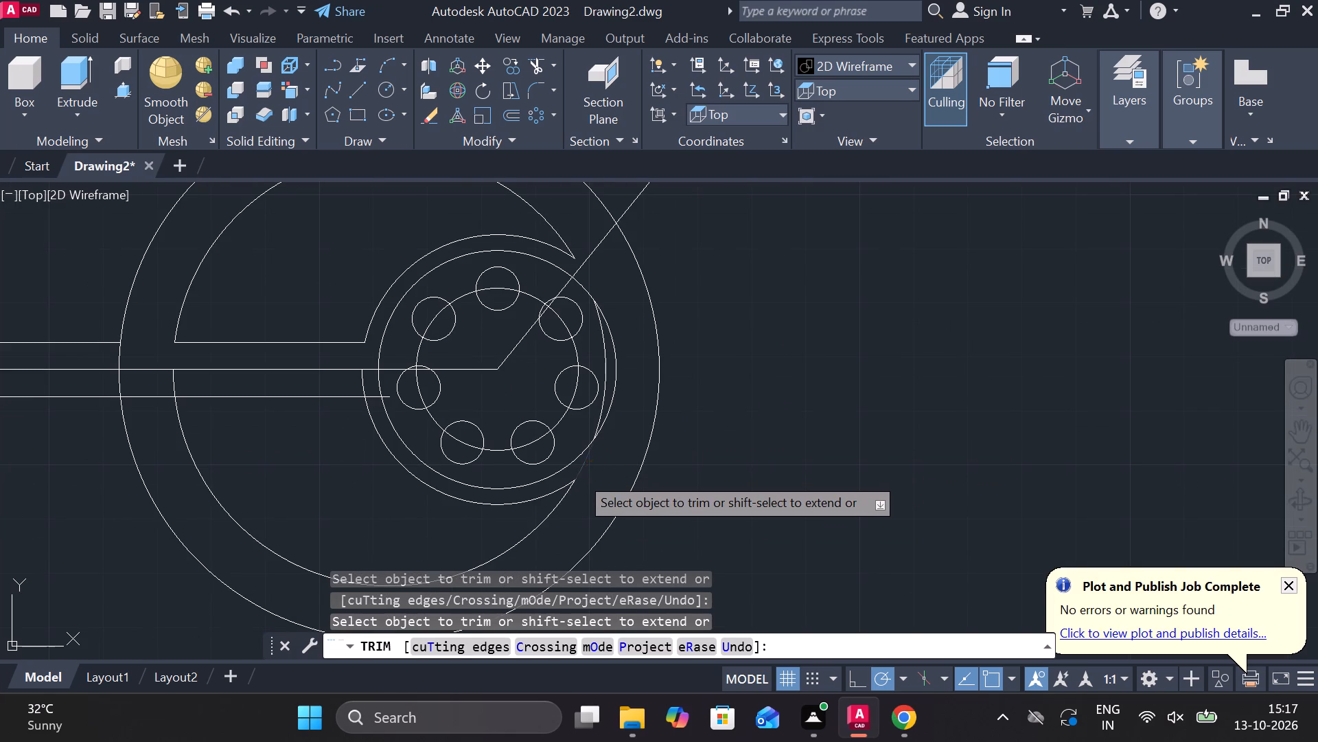
Trim the lower offset line to the pocket, both circles' arcs above it, and the centre line between the large hub and diameter 80 circles.
click(365, 387)
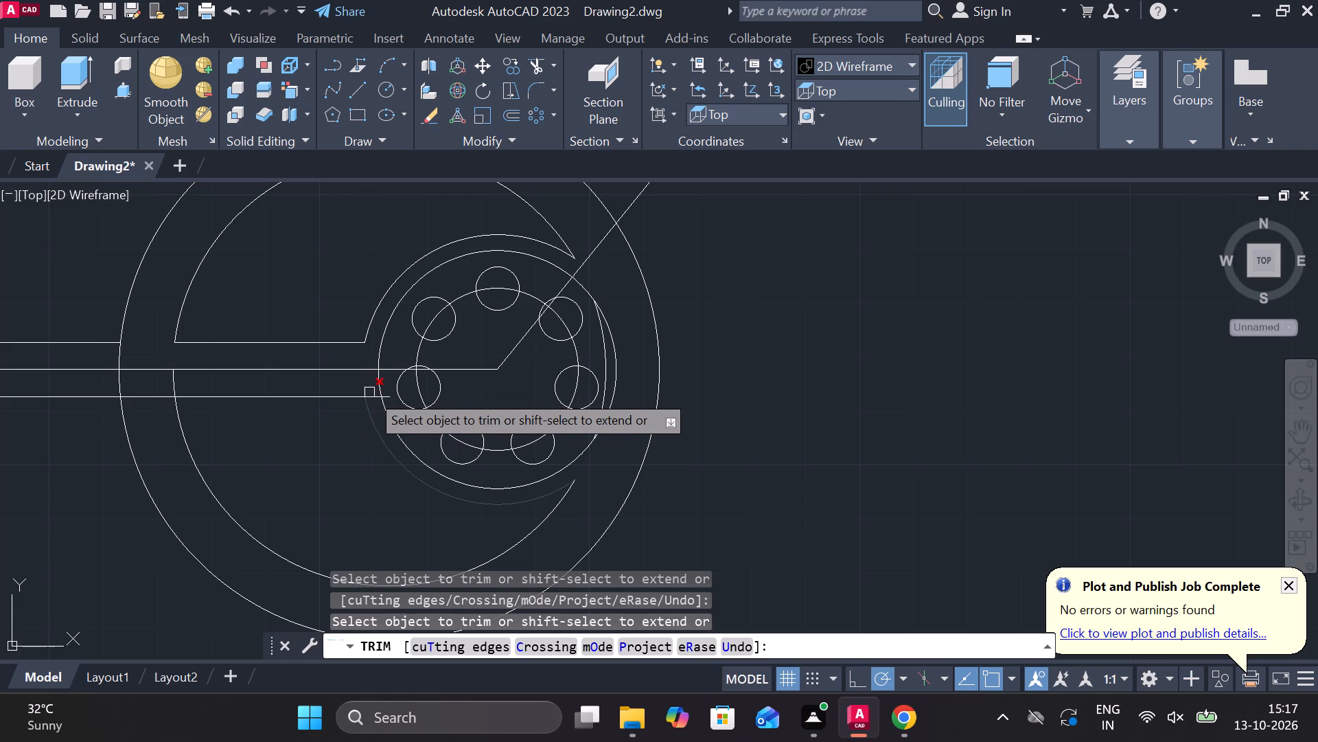
scroll(367, 397, up, 3)
click(369, 398)
click(435, 396)
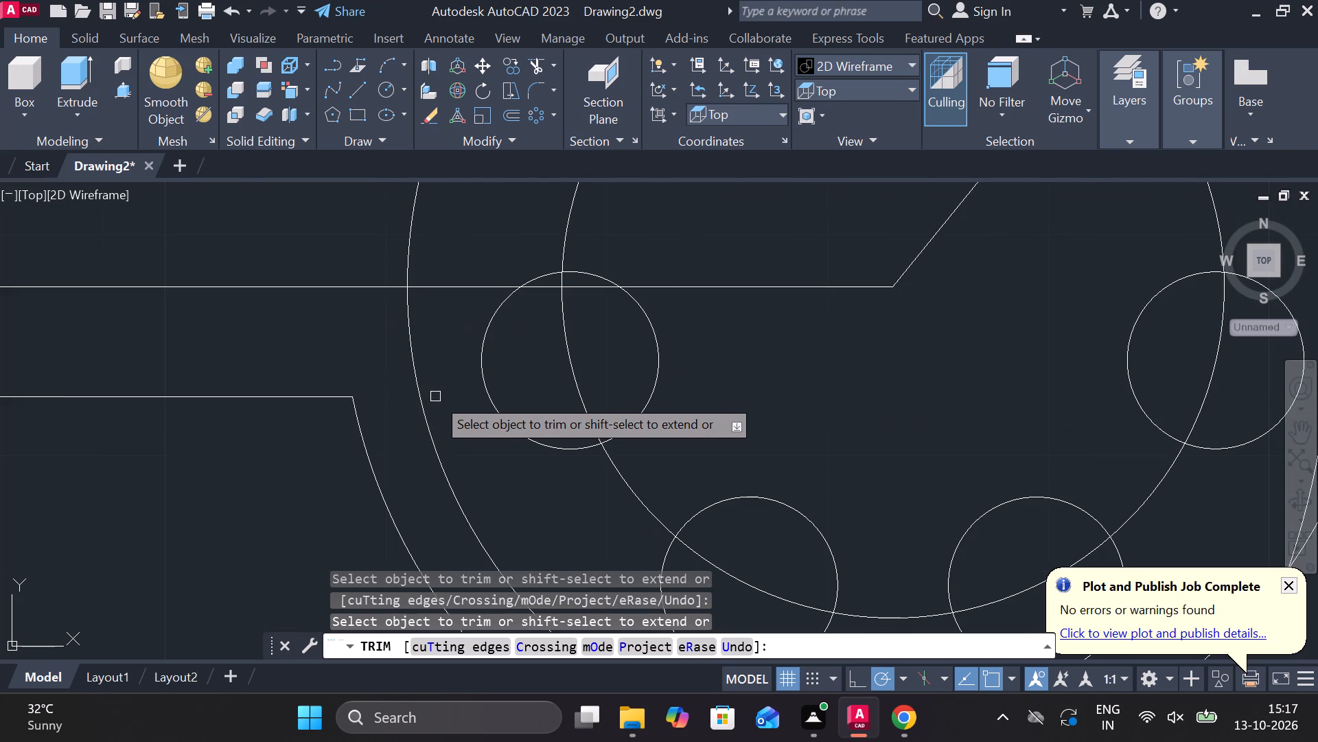
scroll(435, 396, down, 3)
click(204, 394)
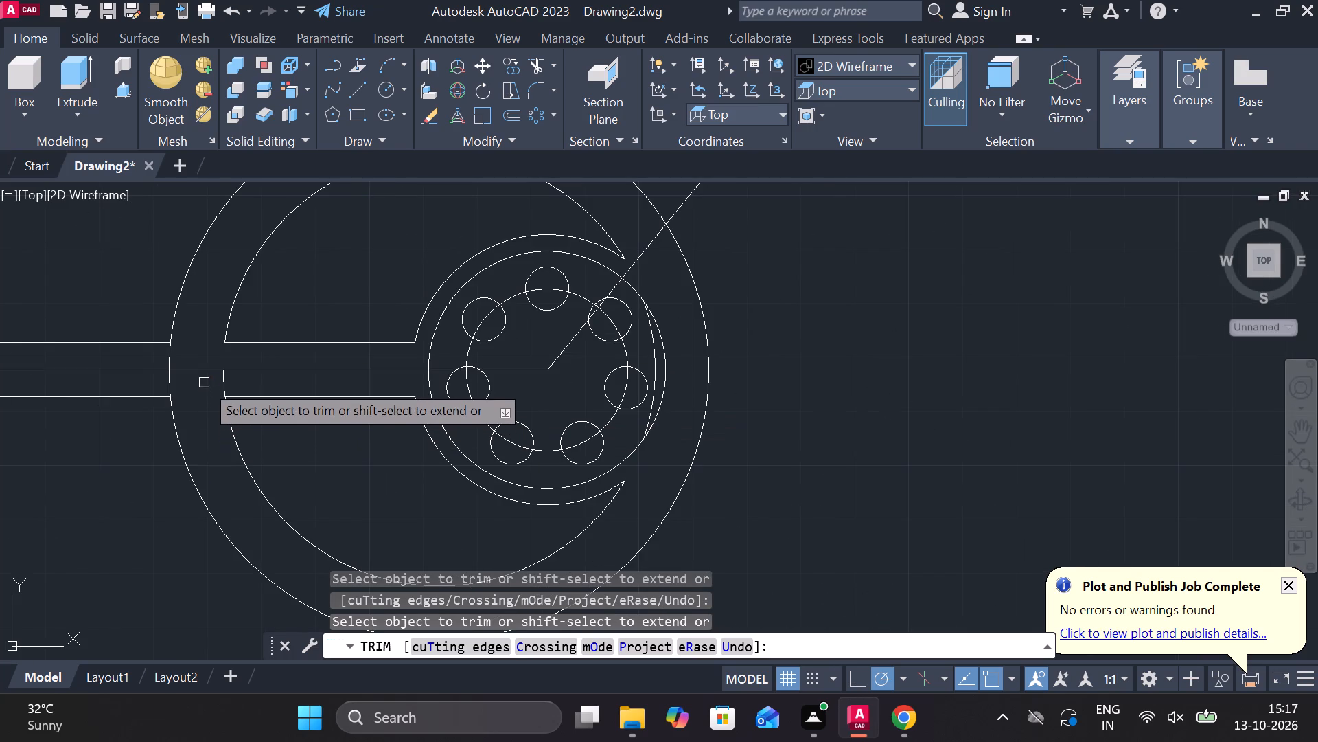
click(204, 374)
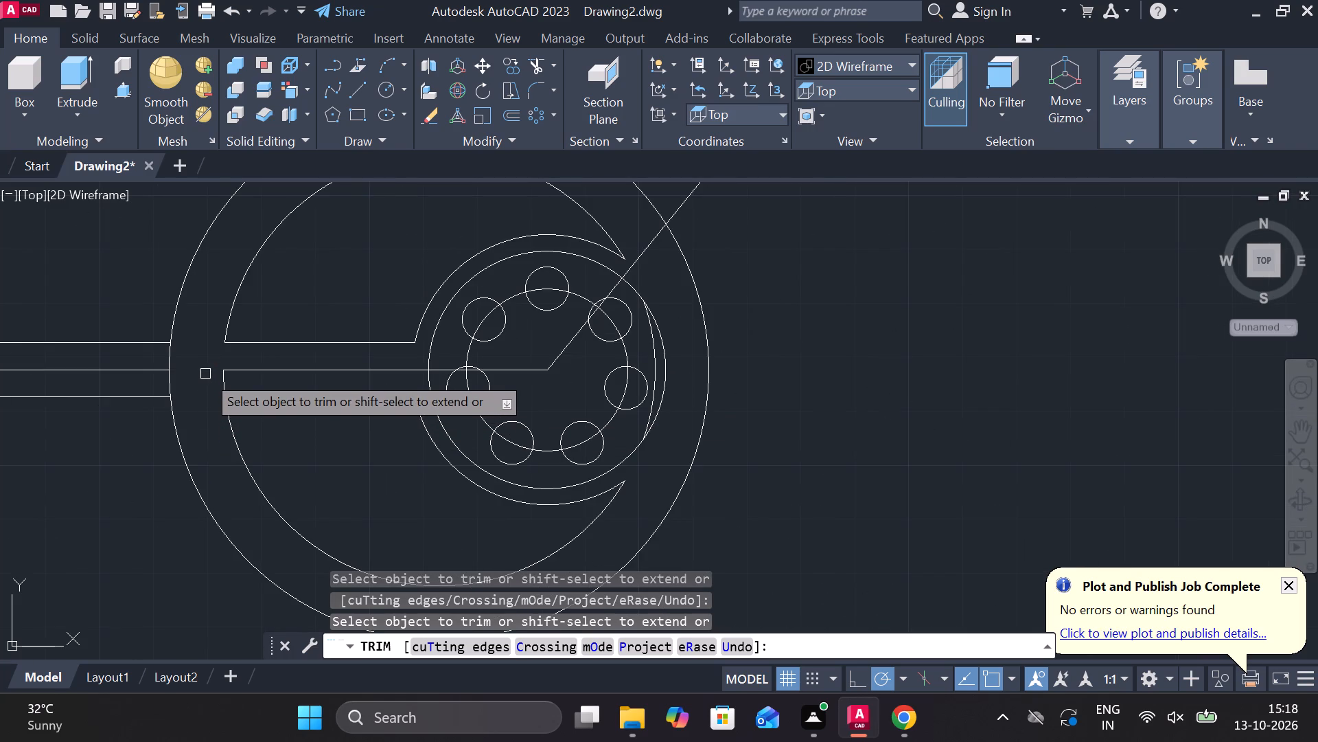
click(227, 387)
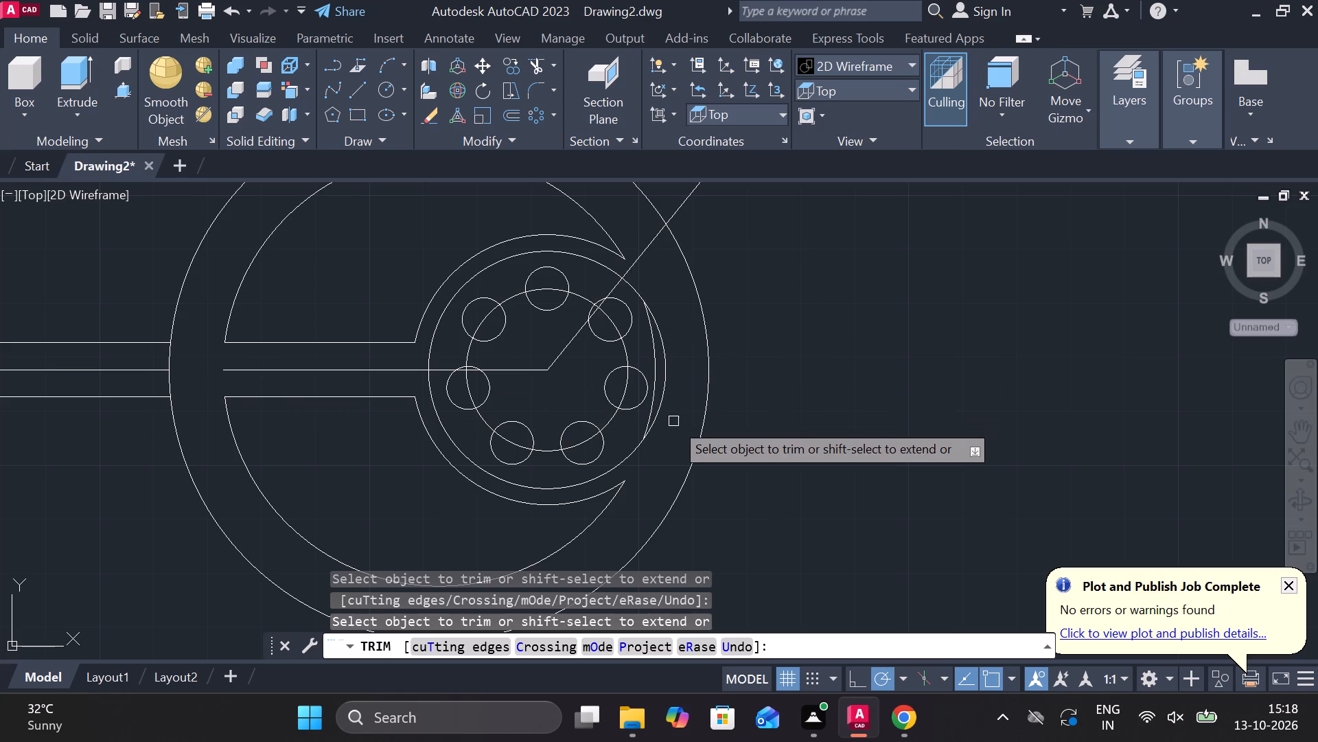
Erase the leftover diameter 80 arc inside the diameter 44 circle.
key(Escape)
click(643, 423)
text(e)
key(space)
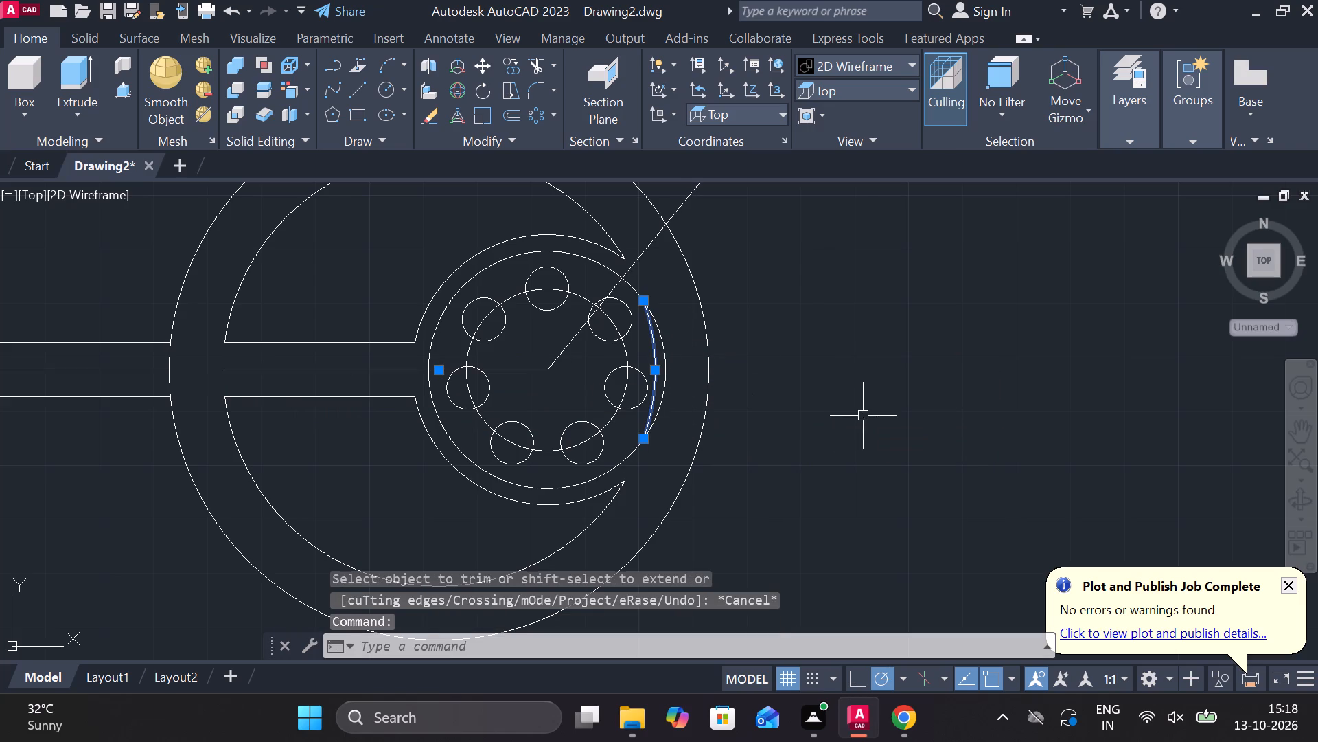
Fillet the outer corners of both pockets, where the offset lines meet the diameter 80 arcs, with radius 5.
scroll(645, 437, down, 1)
scroll(472, 446, up, 1)
text(f r)
key(space)
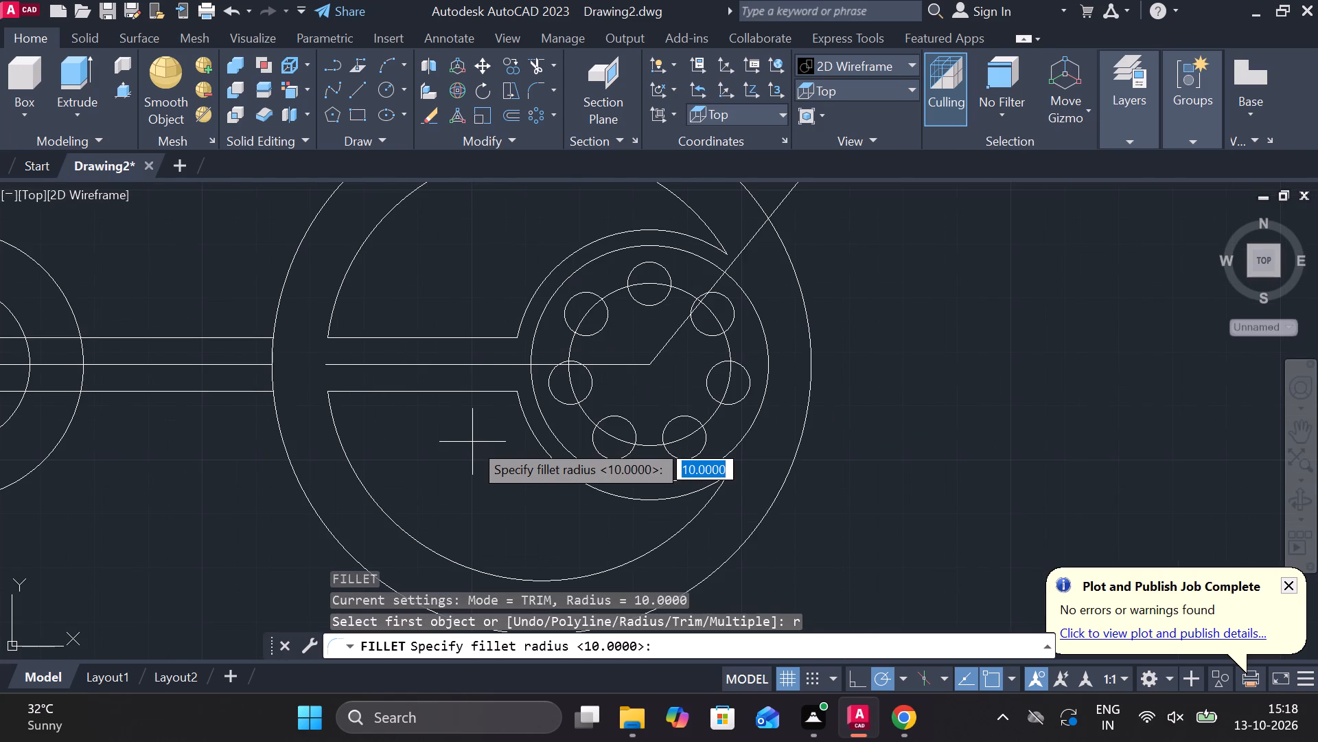
text(5)
key(space)
click(332, 322)
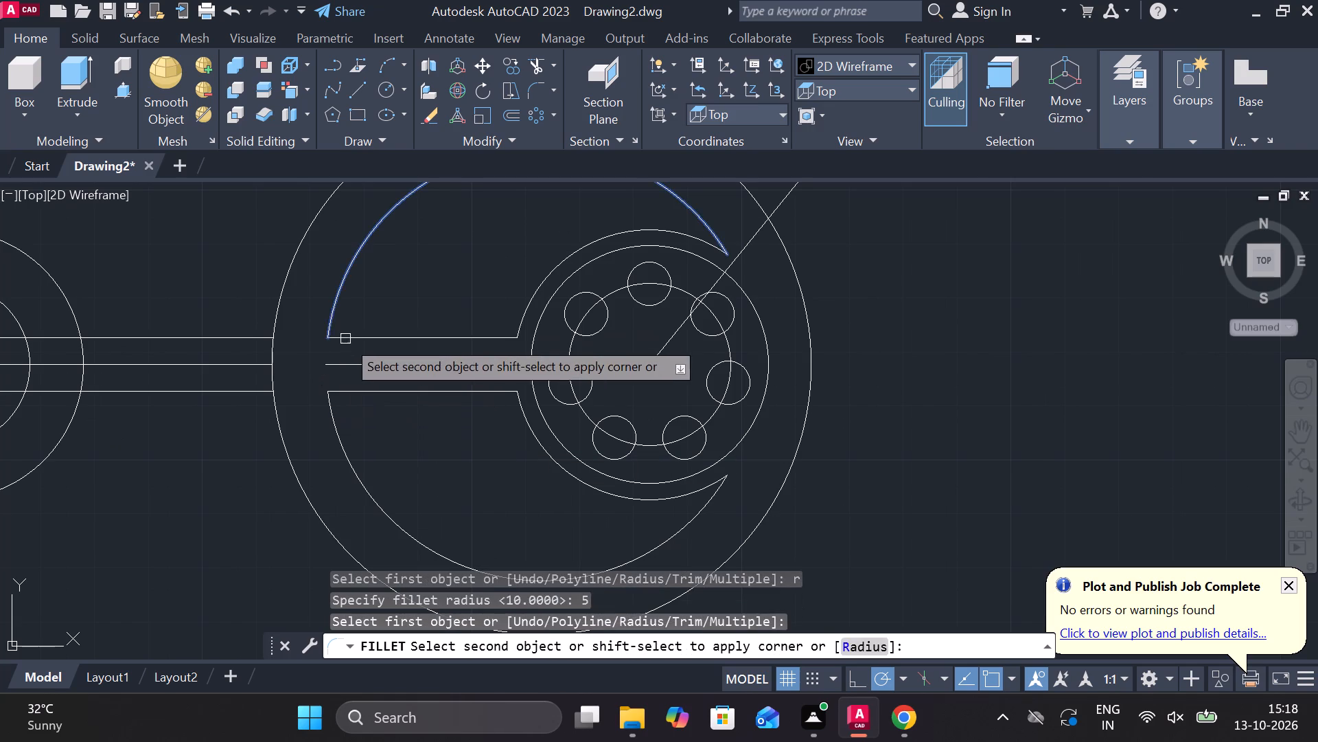
click(345, 339)
key(space)
click(358, 395)
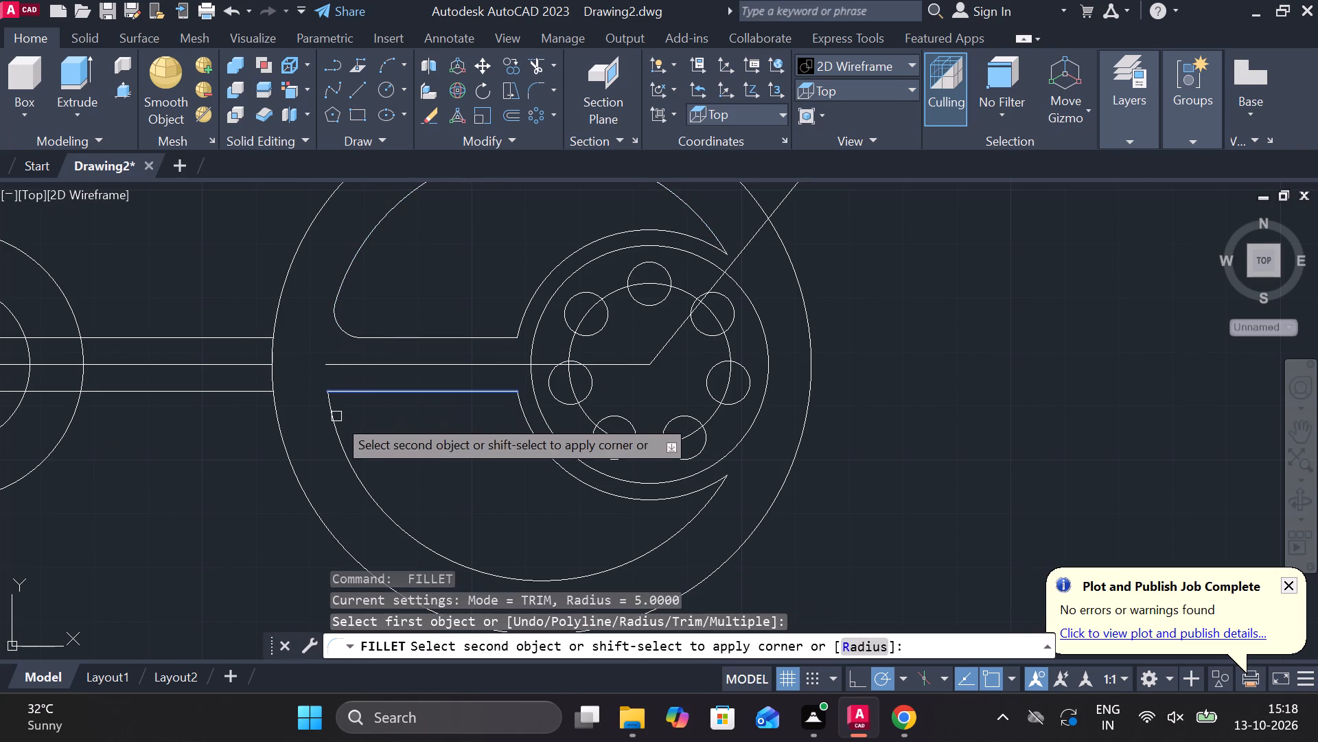
click(335, 420)
Fillet the pointed tips of both pockets, where the diameter 50 and diameter 80 arcs meet, with radius 5.
key(space)
click(493, 399)
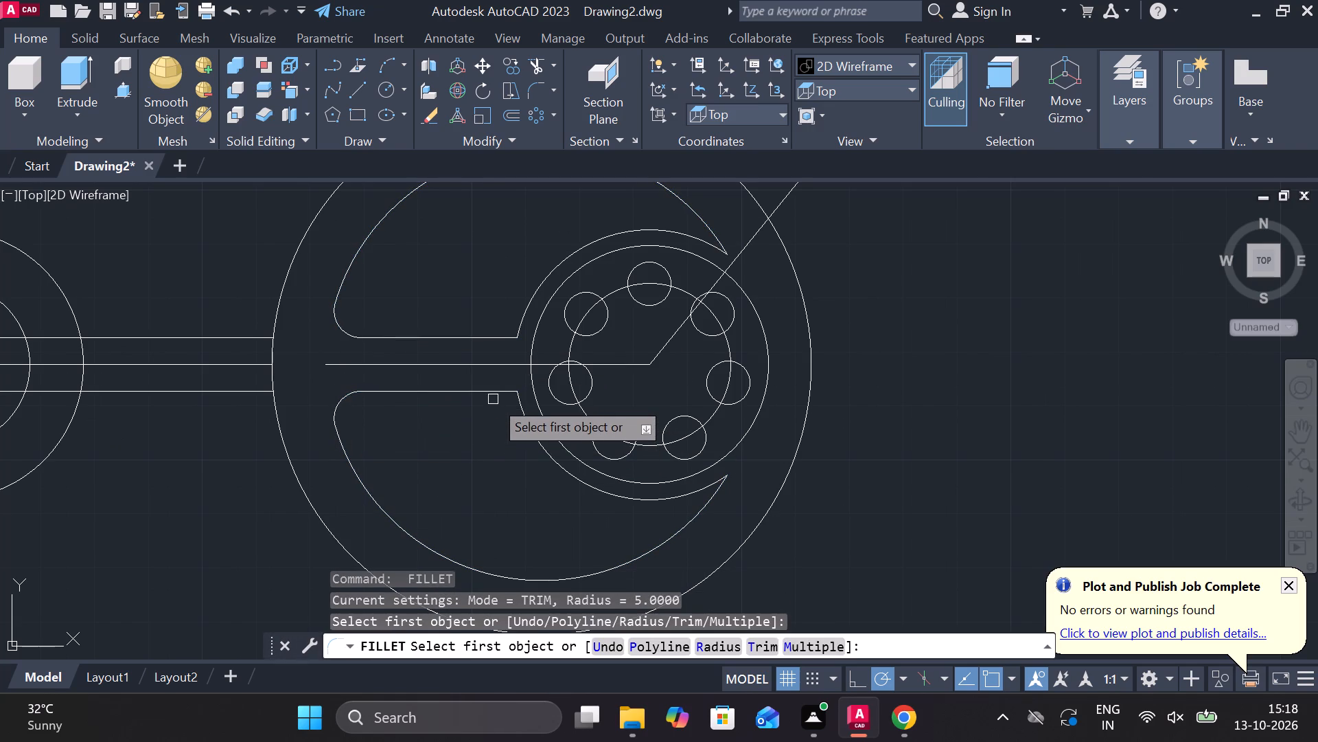
key(space)
key(space)
click(693, 489)
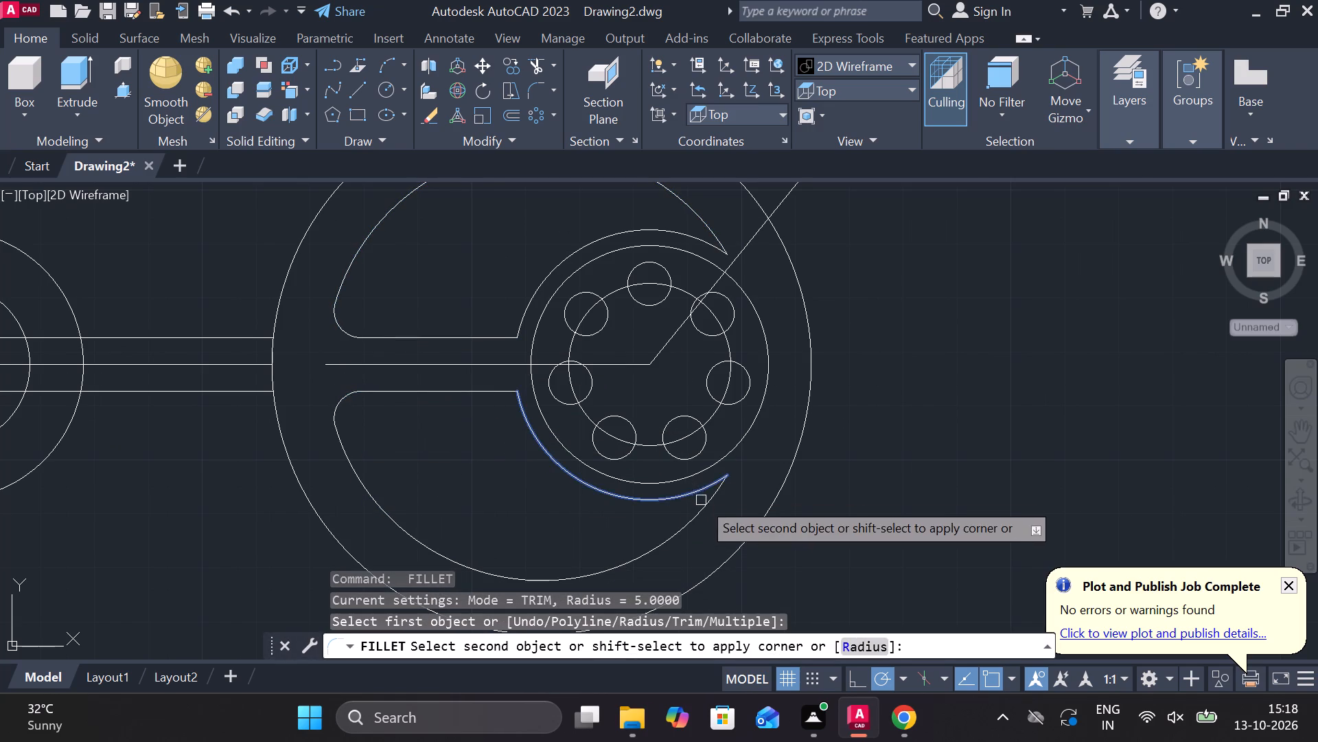
click(701, 504)
middle_drag(705, 429, 702, 540)
key(space)
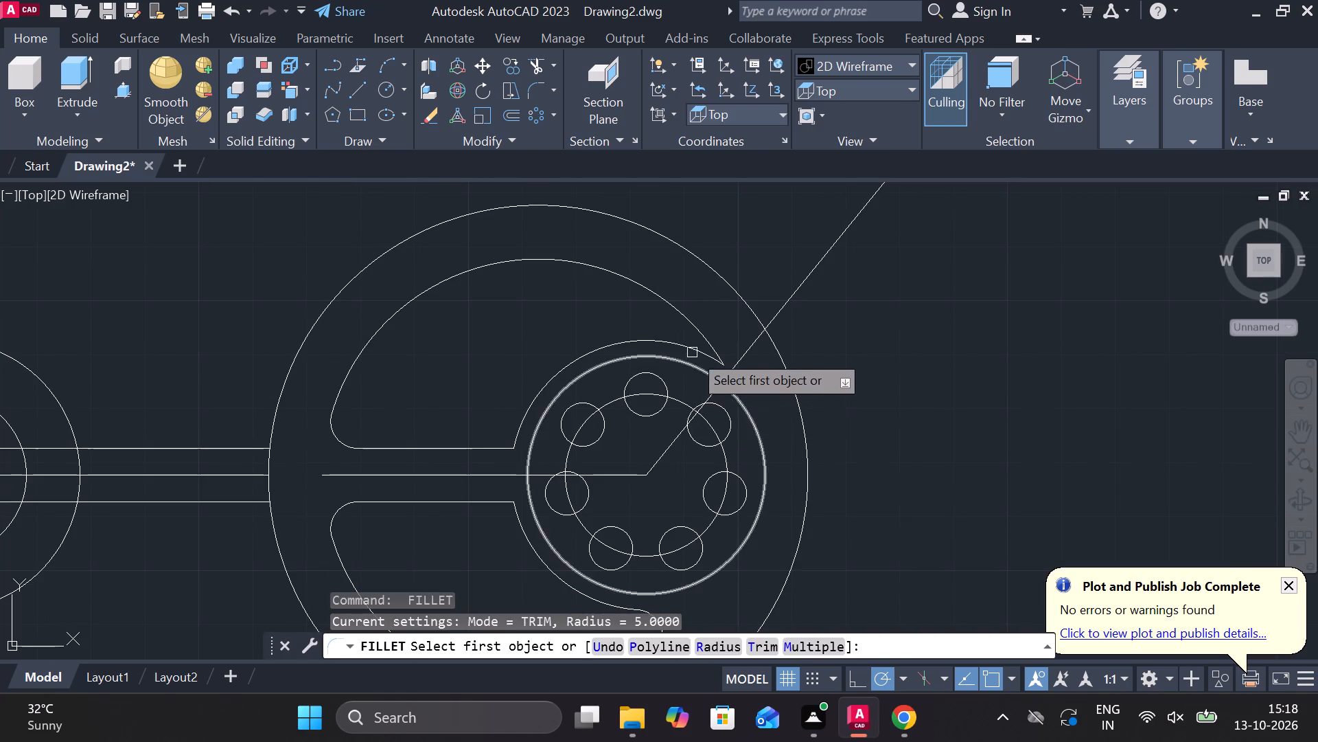
click(692, 351)
click(697, 323)
Fillet the inner corners of both pockets, where the offset lines meet the diameter 50 arcs, with radius 5.
key(space)
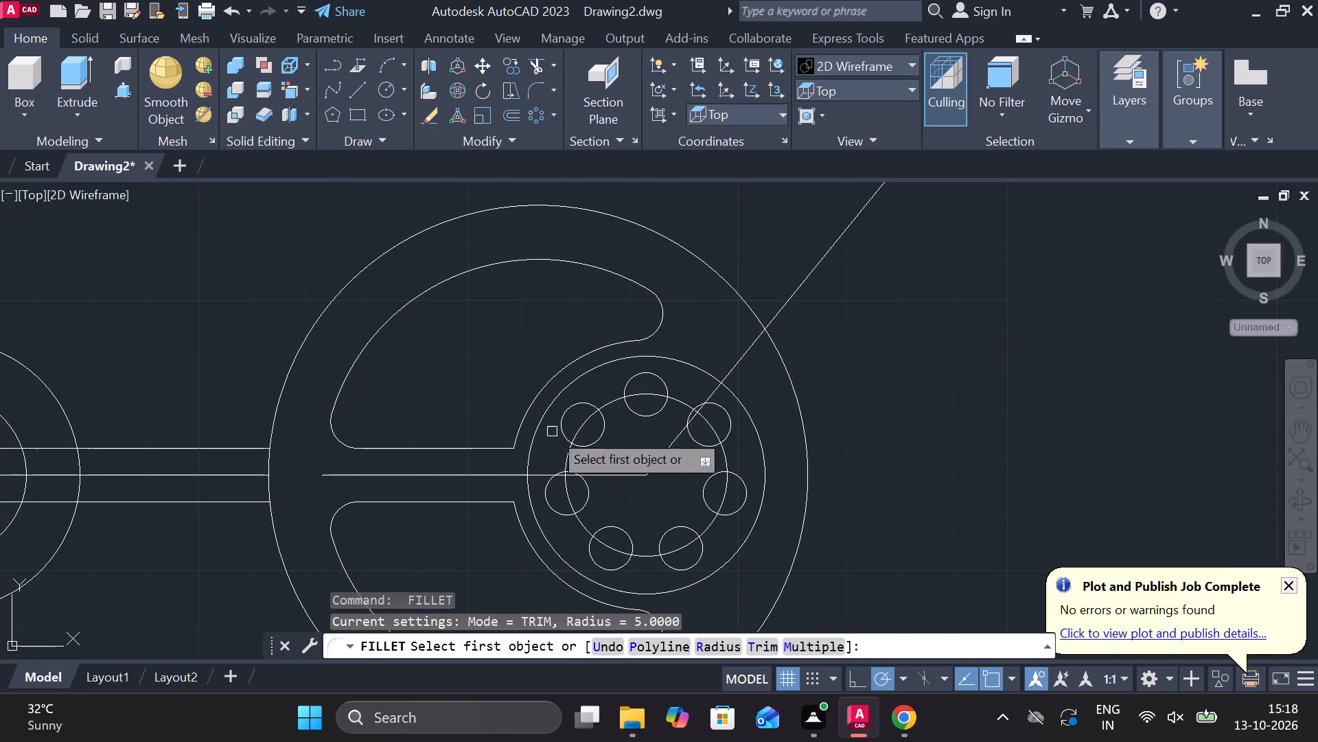
click(485, 449)
click(520, 414)
key(space)
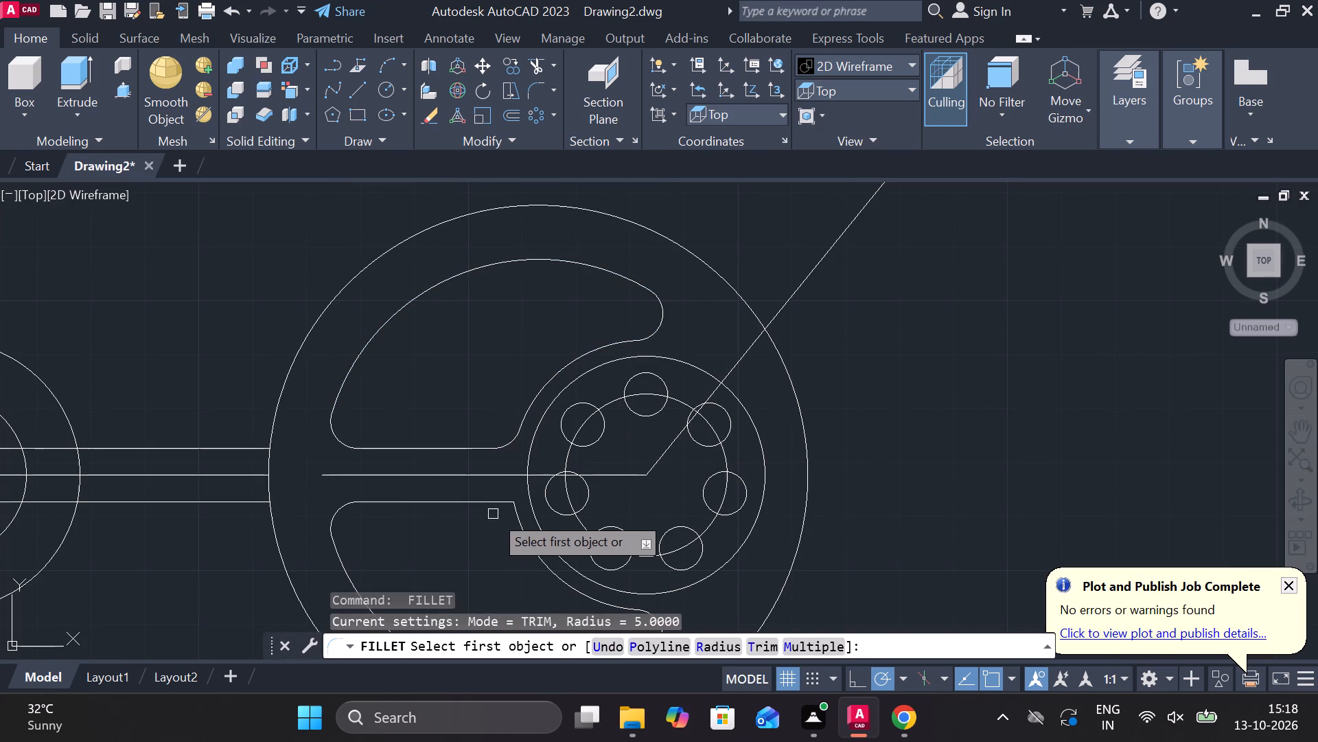
click(492, 508)
click(517, 517)
scroll(905, 458, down, 1)
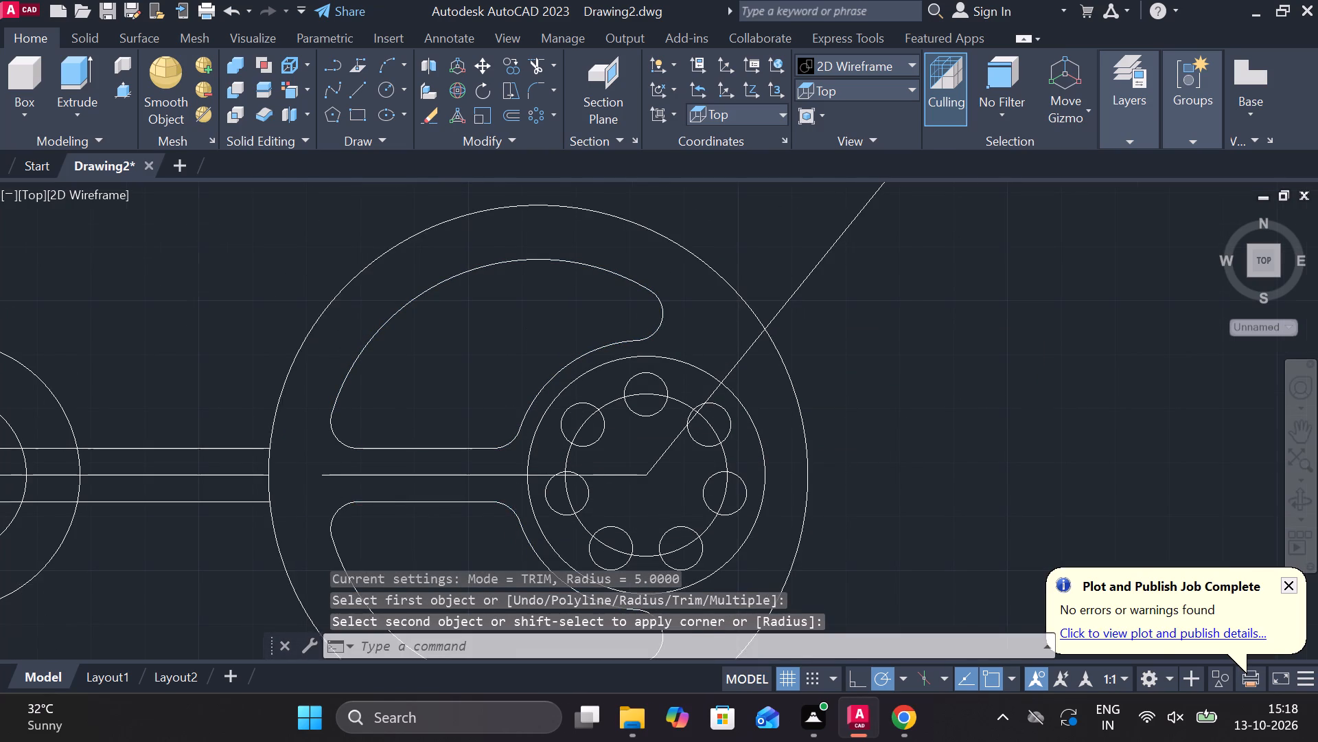
key(Escape)
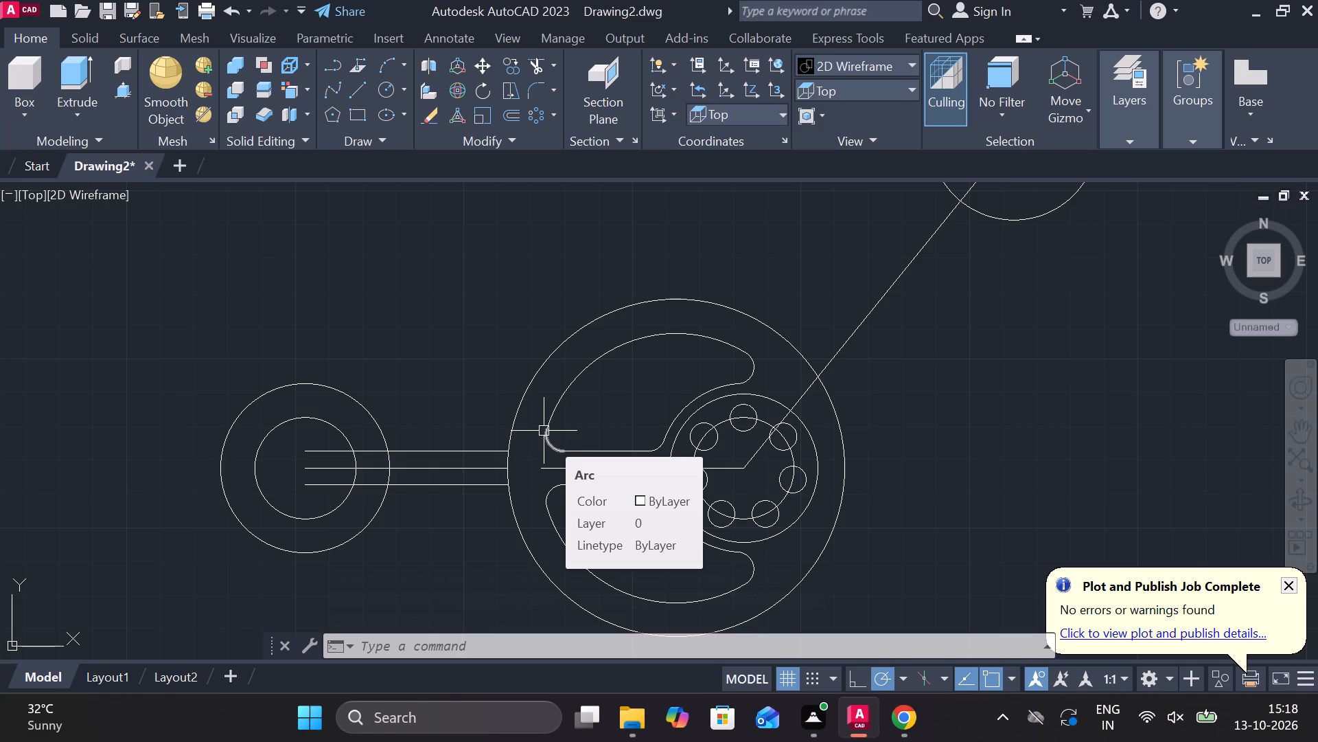
key(Escape)
Draw a line from the top of the left end's outer circle to the upper edge of the large hub circle.
key(l)
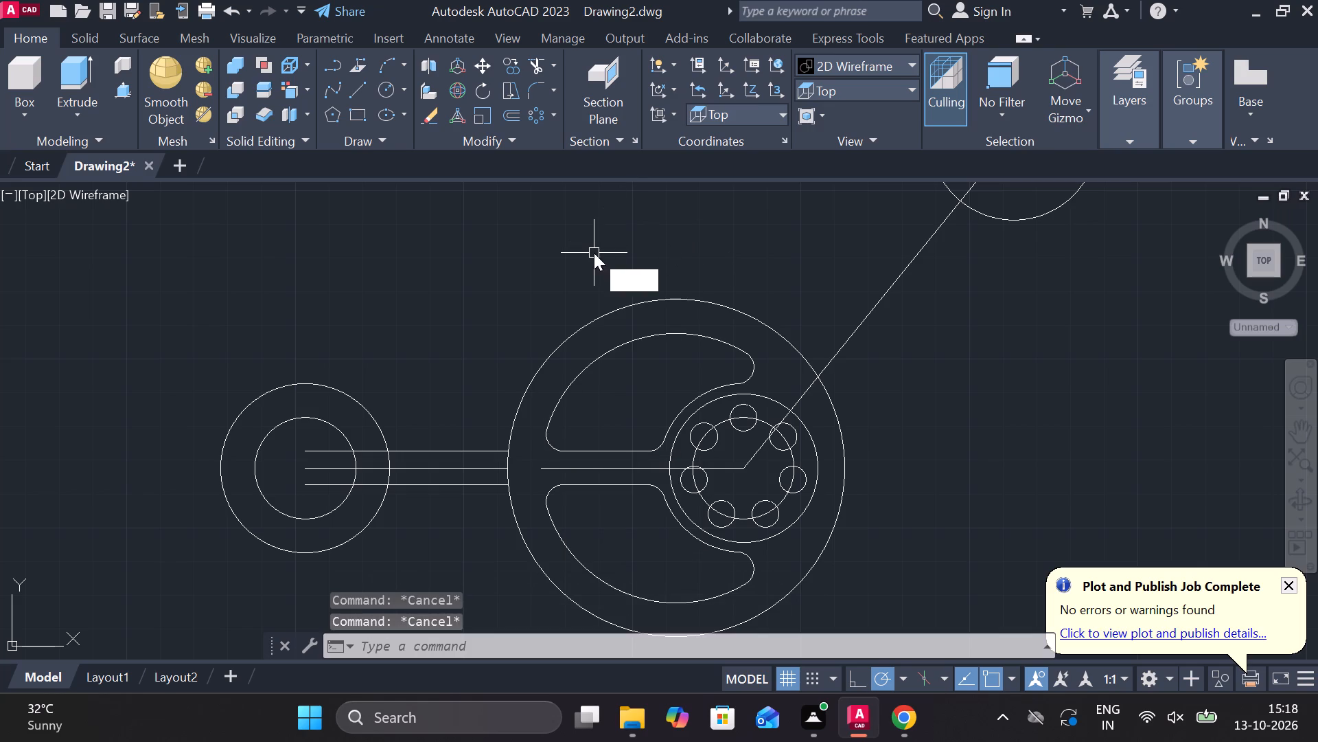
key(Return)
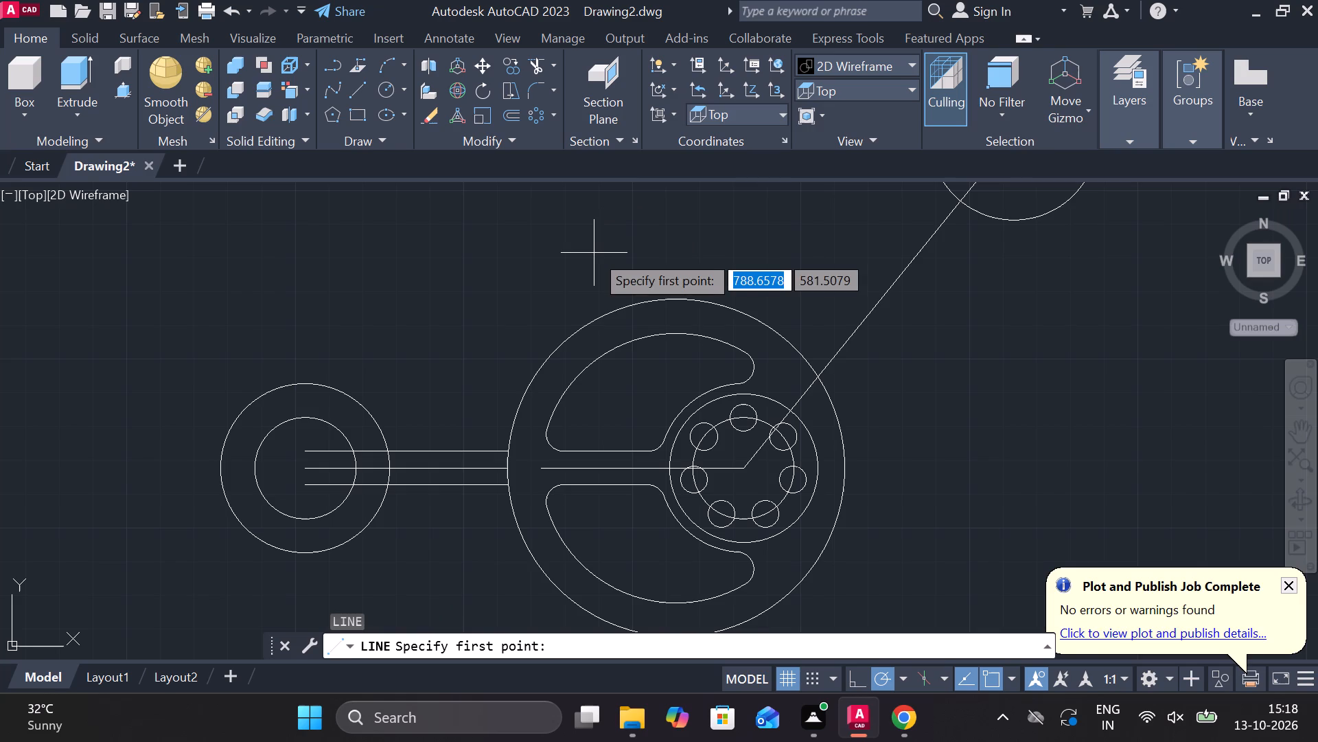
click(308, 385)
click(632, 307)
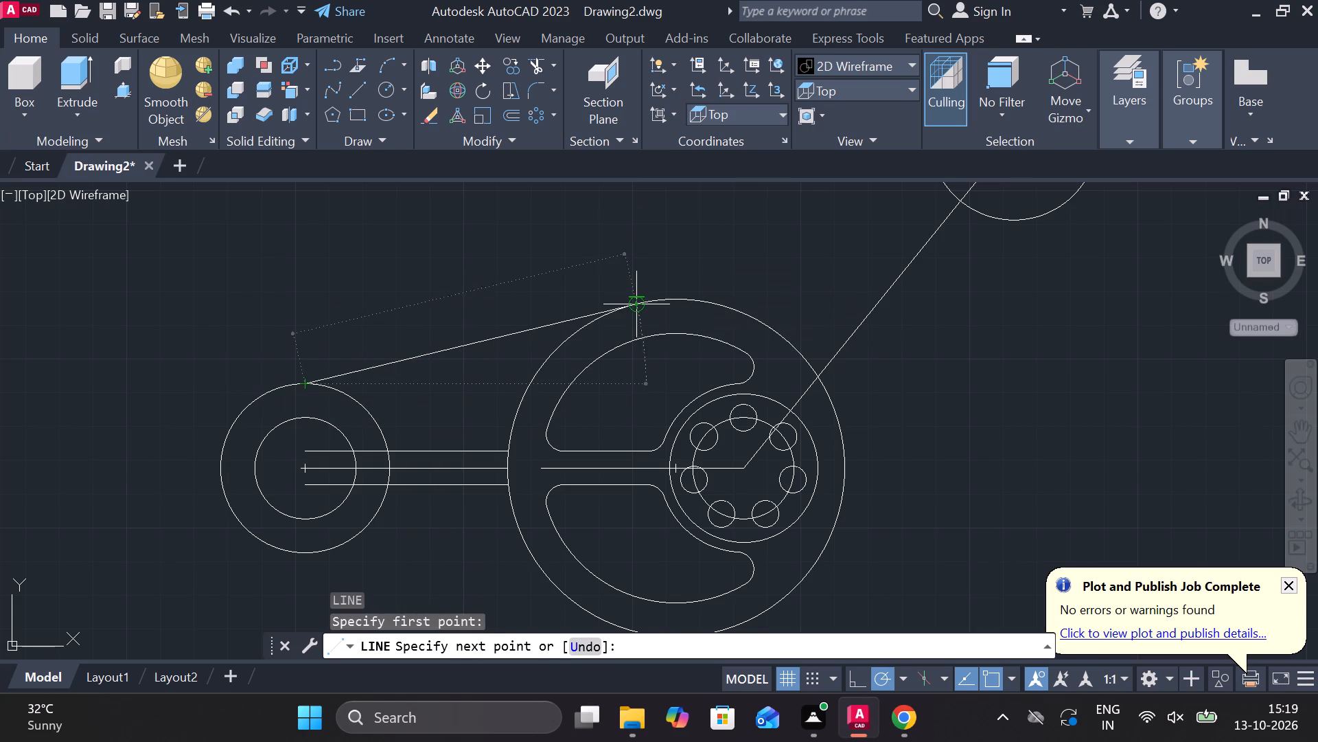
key(Escape)
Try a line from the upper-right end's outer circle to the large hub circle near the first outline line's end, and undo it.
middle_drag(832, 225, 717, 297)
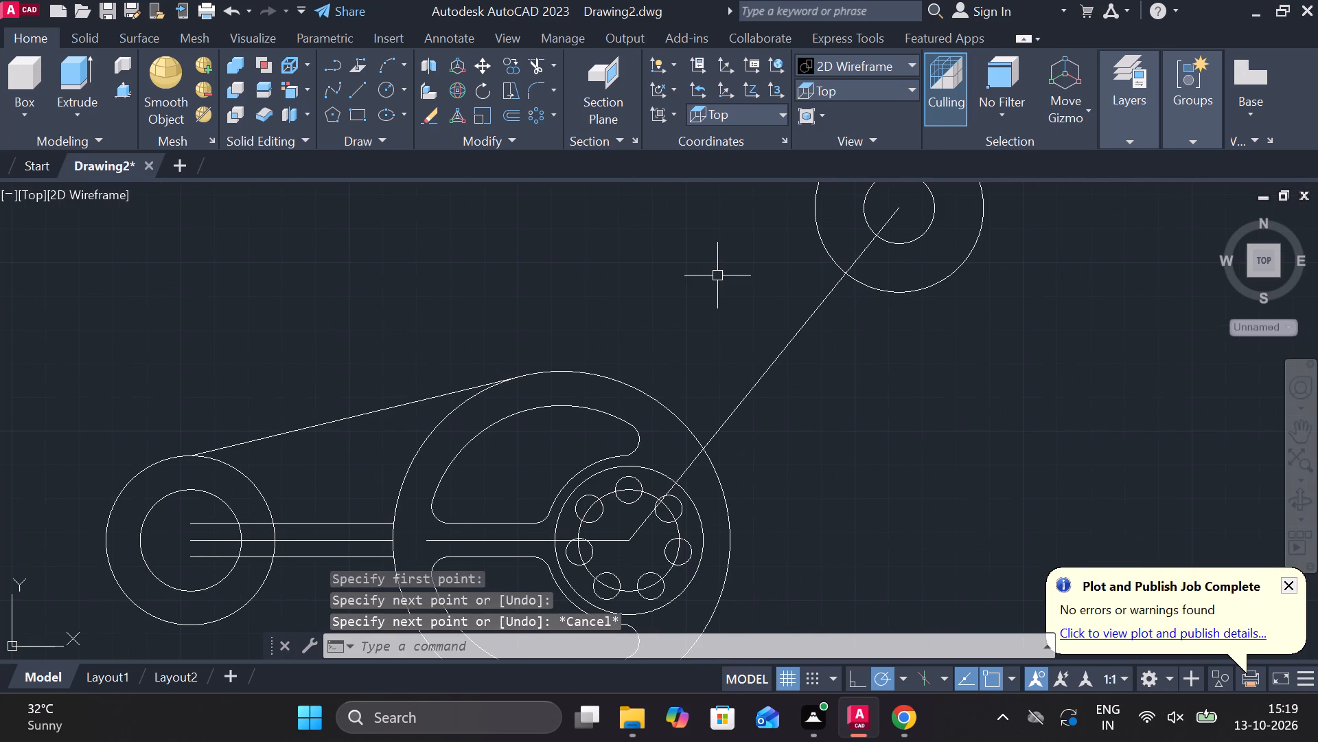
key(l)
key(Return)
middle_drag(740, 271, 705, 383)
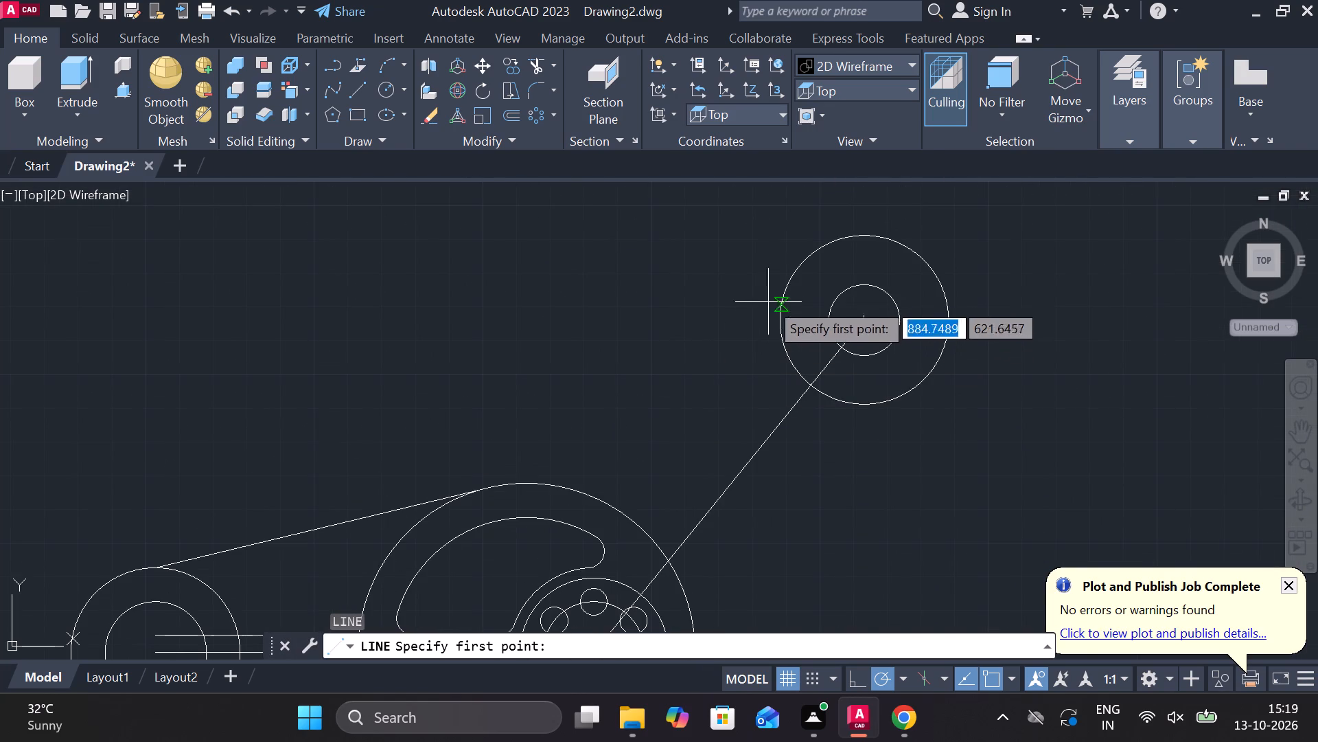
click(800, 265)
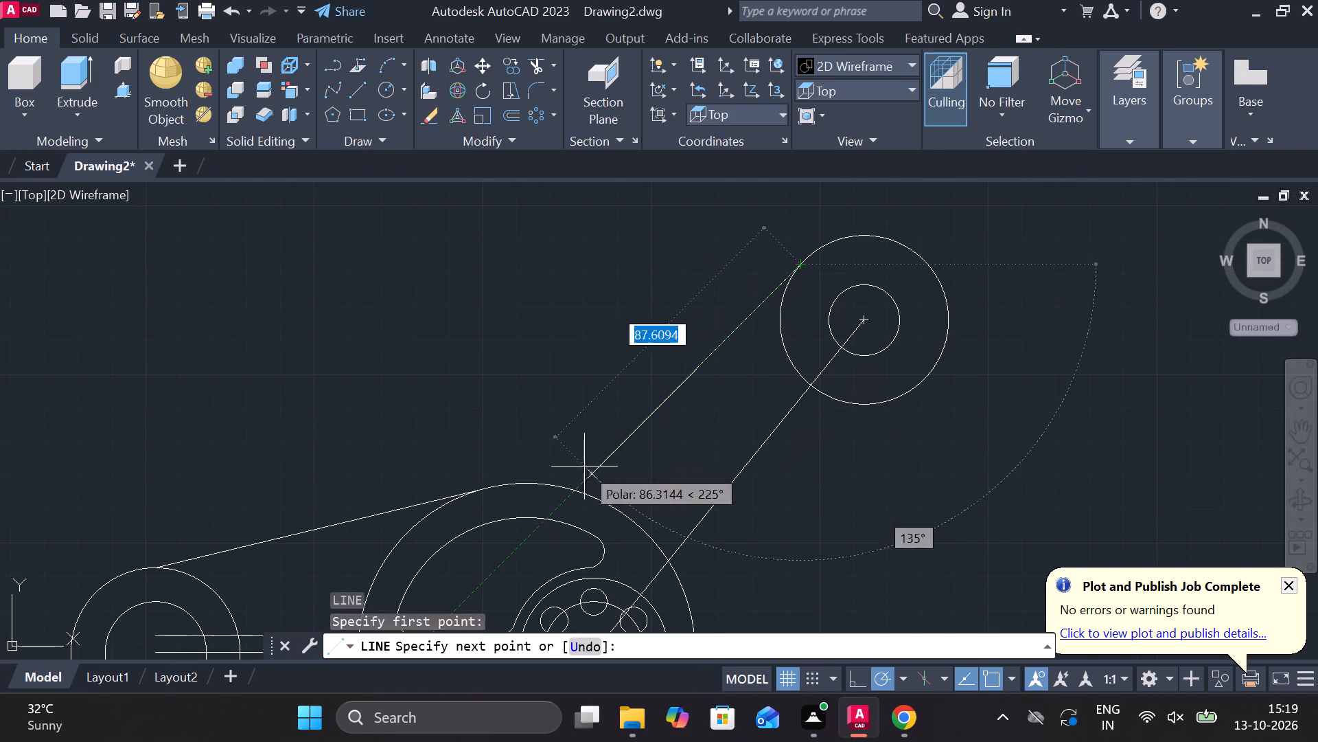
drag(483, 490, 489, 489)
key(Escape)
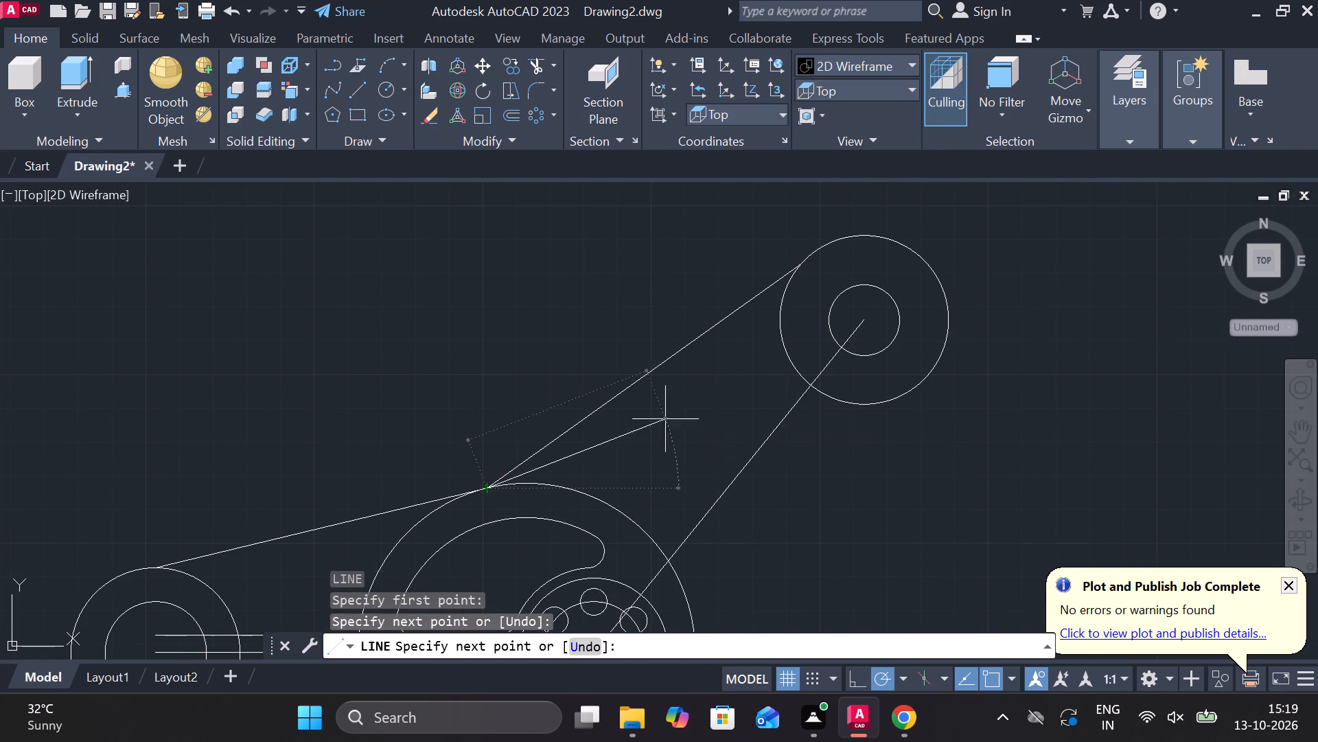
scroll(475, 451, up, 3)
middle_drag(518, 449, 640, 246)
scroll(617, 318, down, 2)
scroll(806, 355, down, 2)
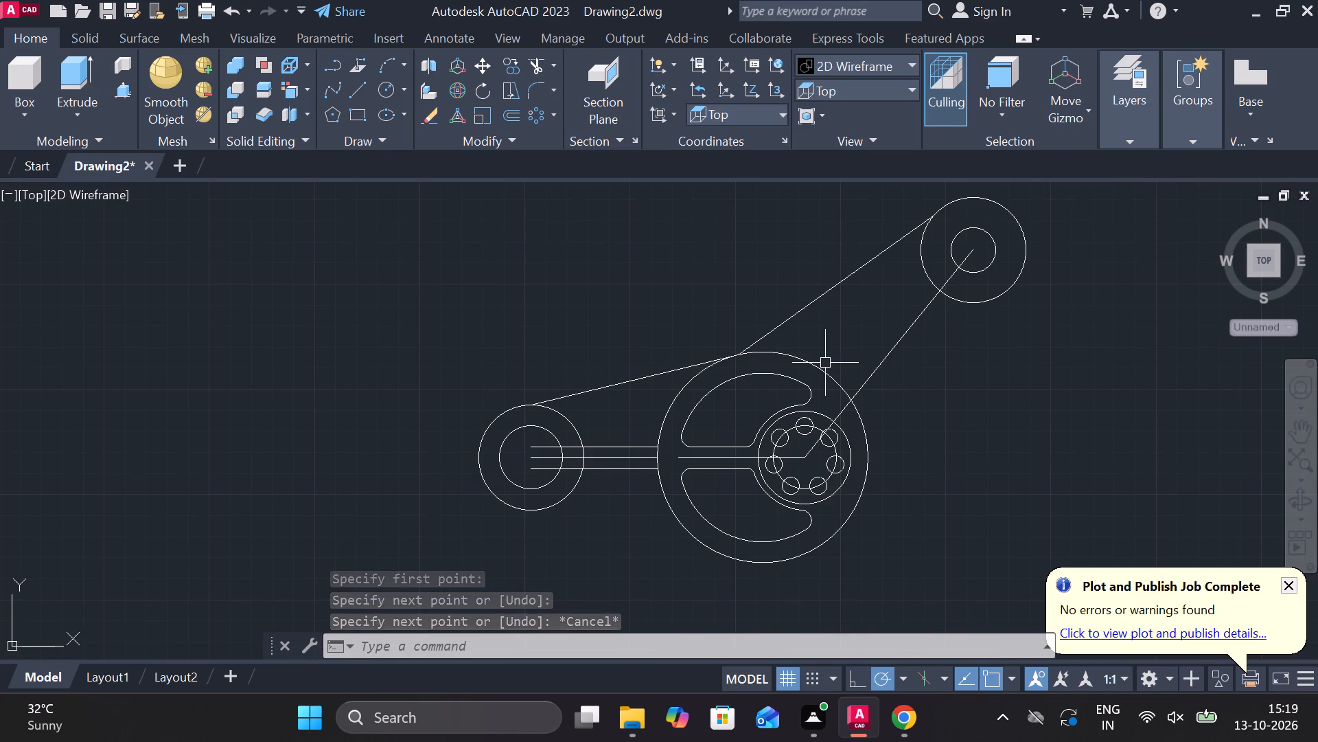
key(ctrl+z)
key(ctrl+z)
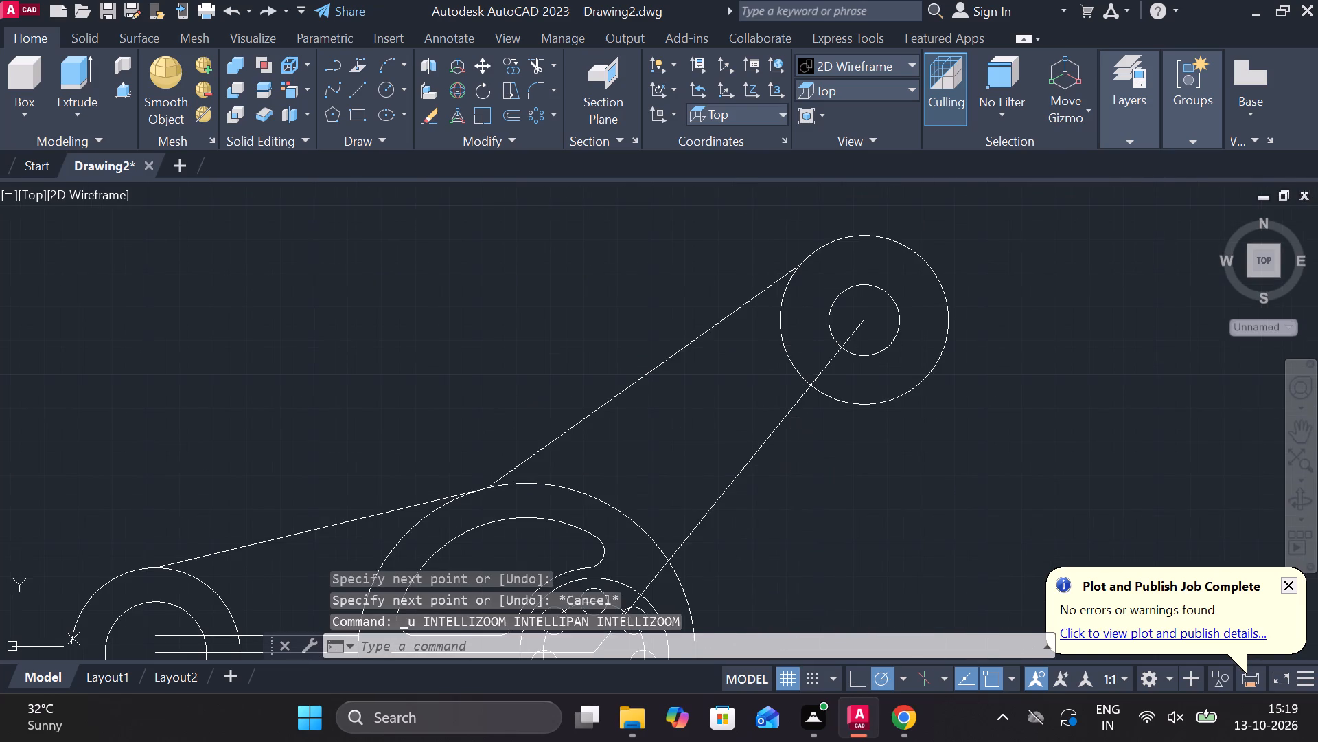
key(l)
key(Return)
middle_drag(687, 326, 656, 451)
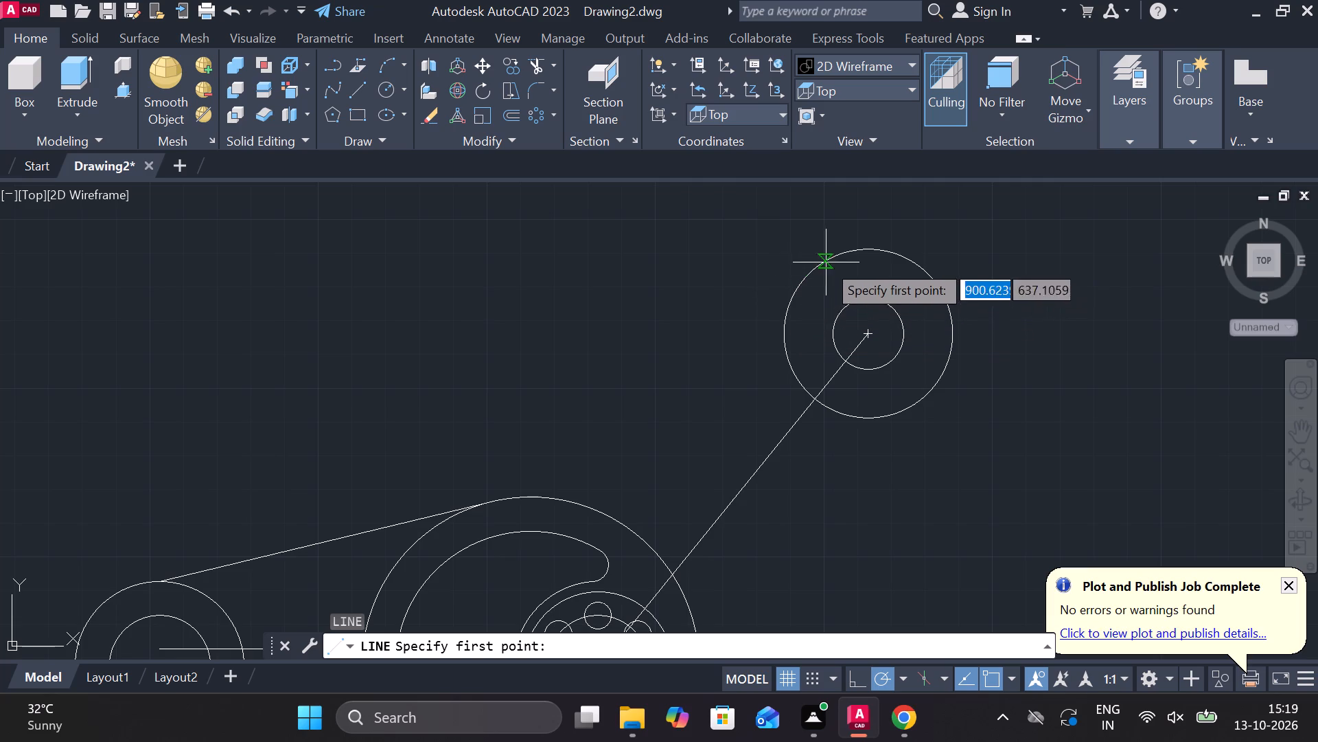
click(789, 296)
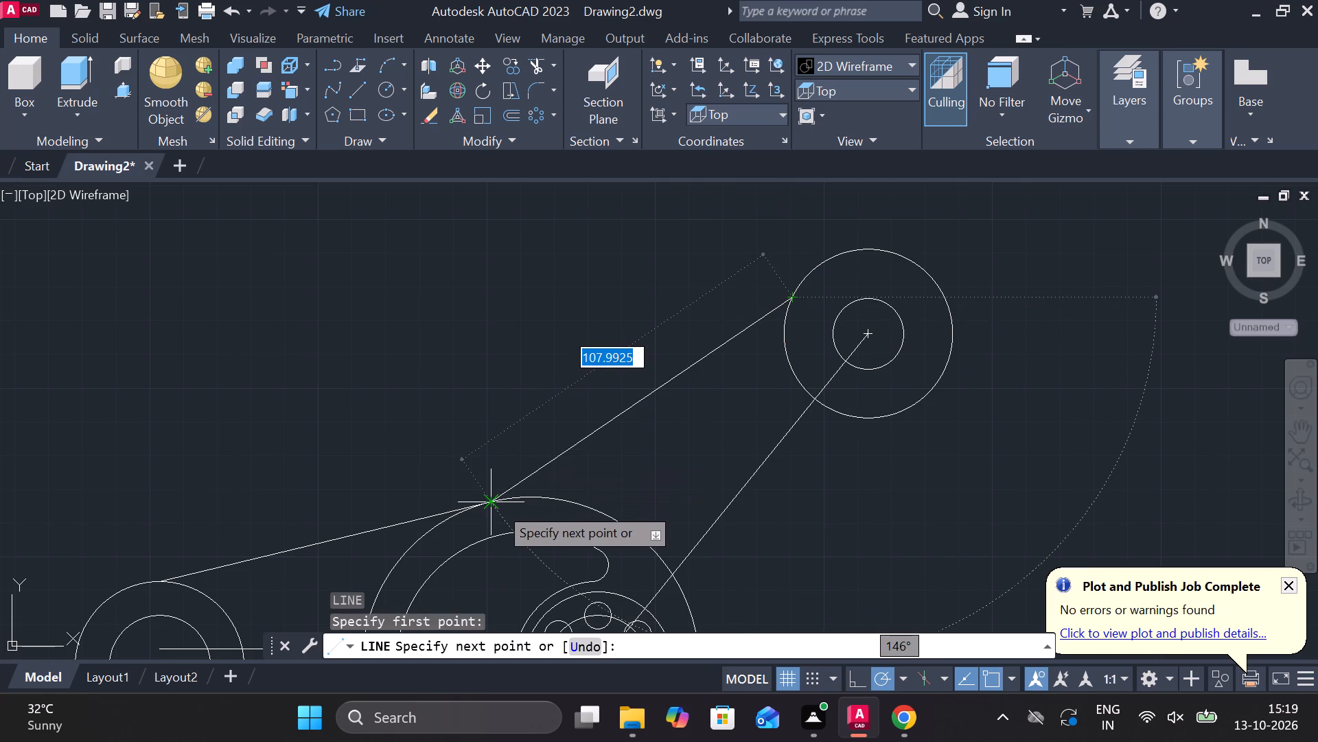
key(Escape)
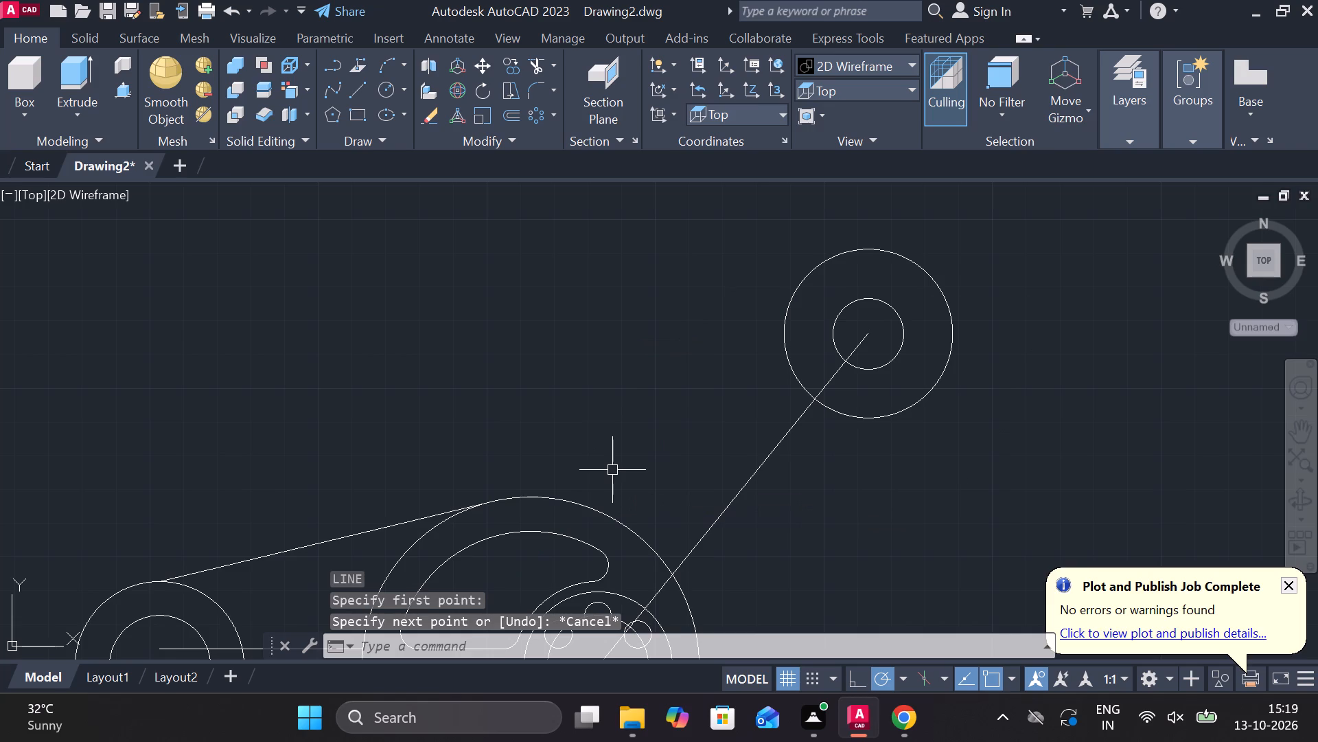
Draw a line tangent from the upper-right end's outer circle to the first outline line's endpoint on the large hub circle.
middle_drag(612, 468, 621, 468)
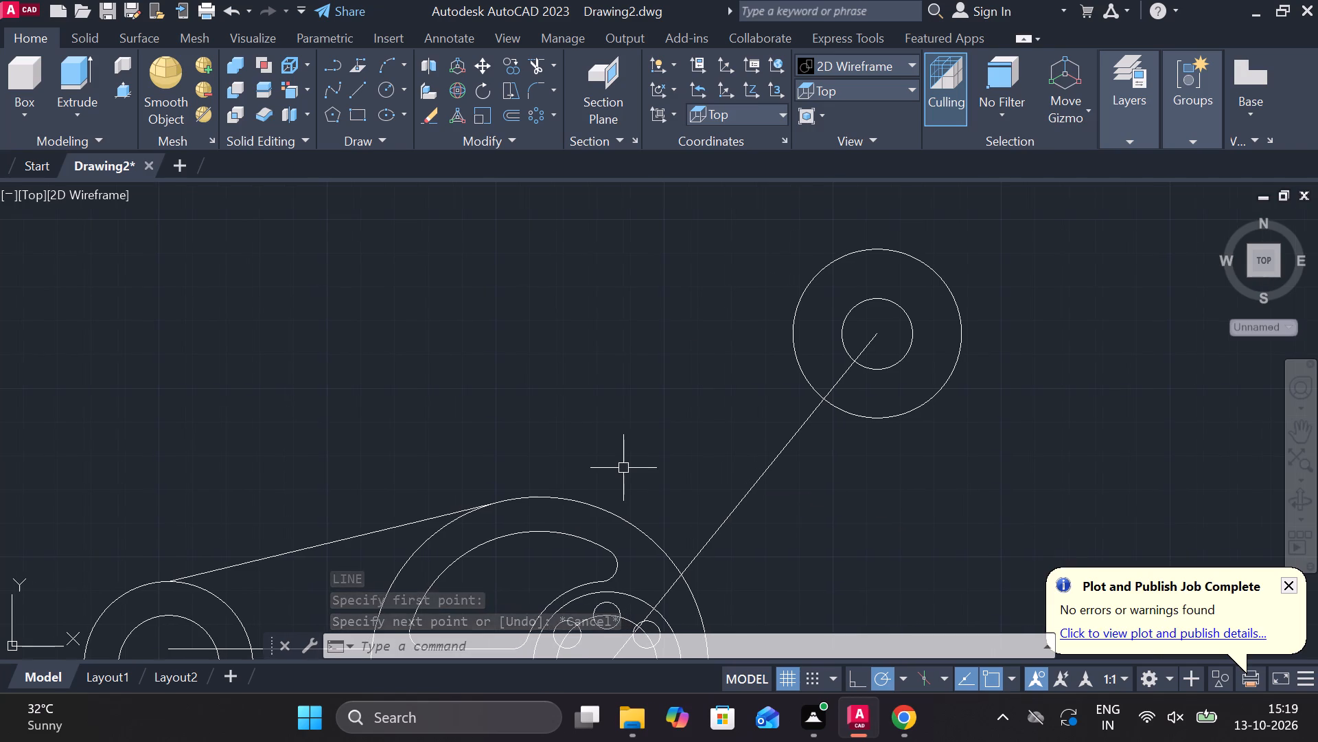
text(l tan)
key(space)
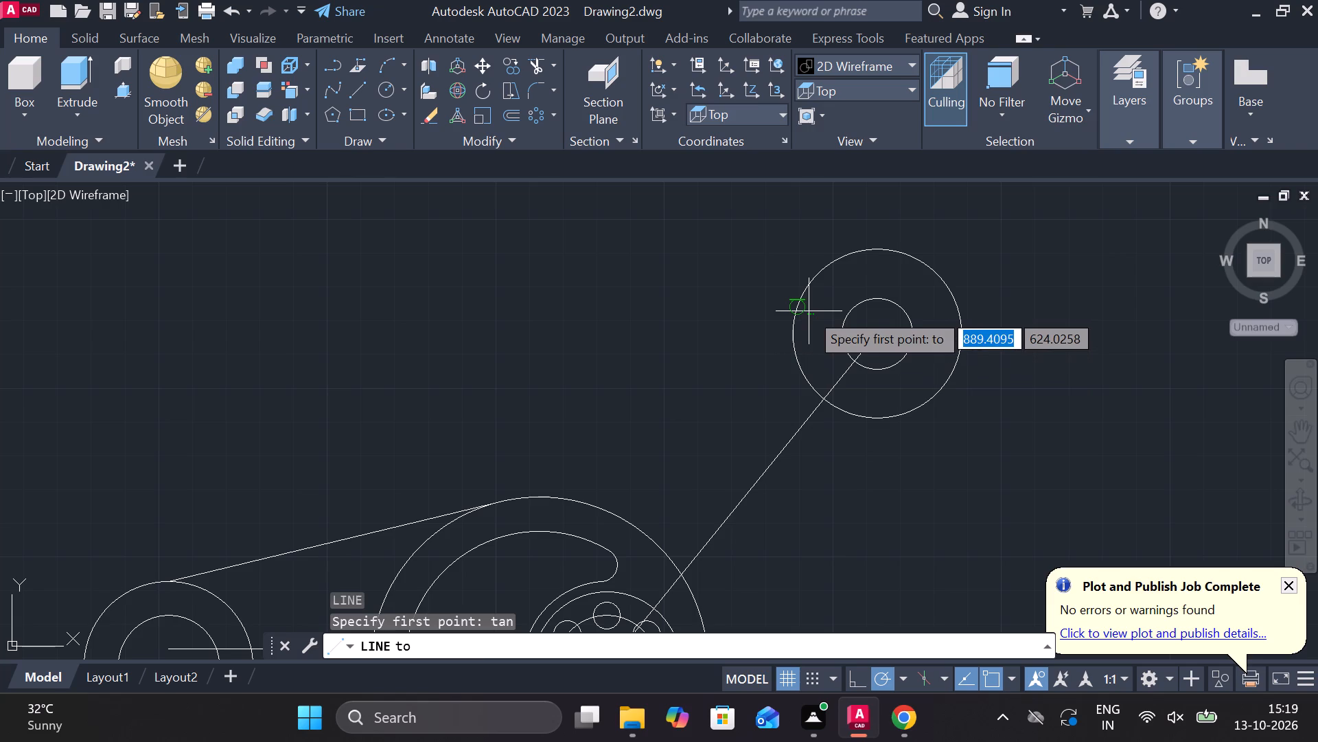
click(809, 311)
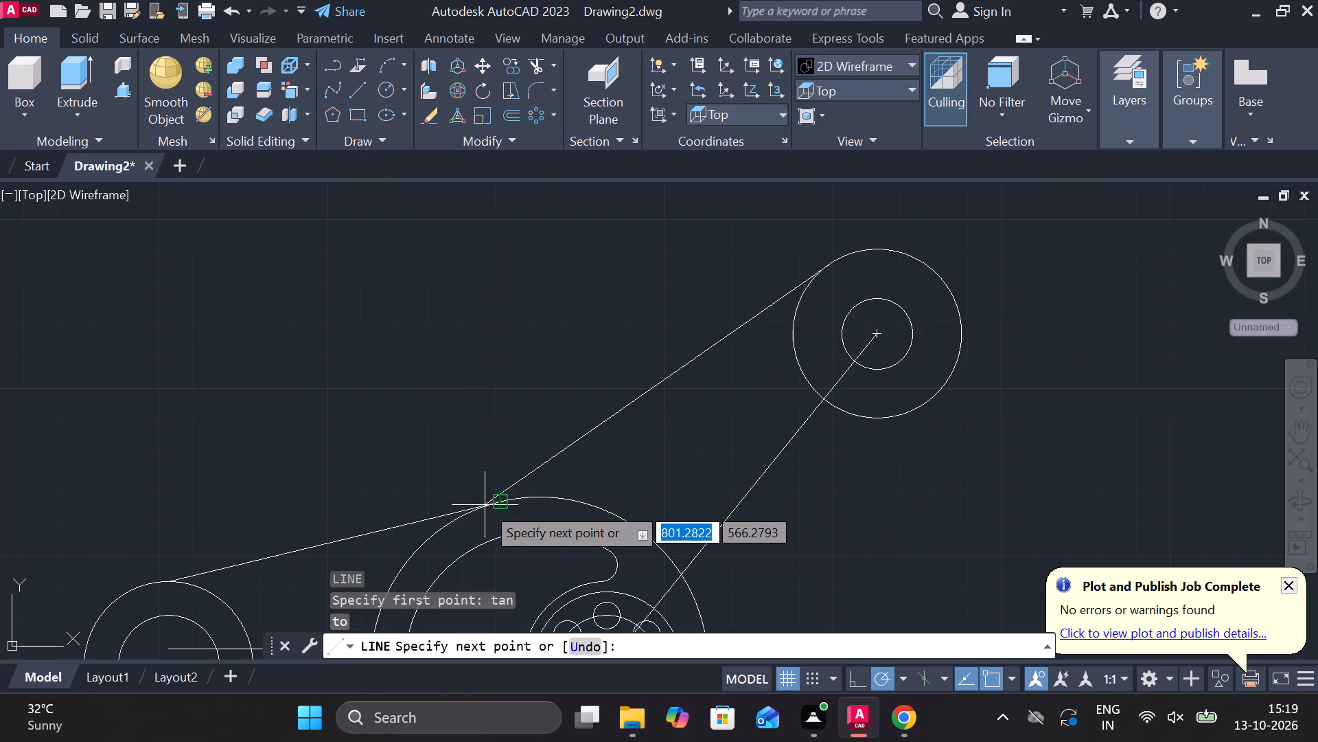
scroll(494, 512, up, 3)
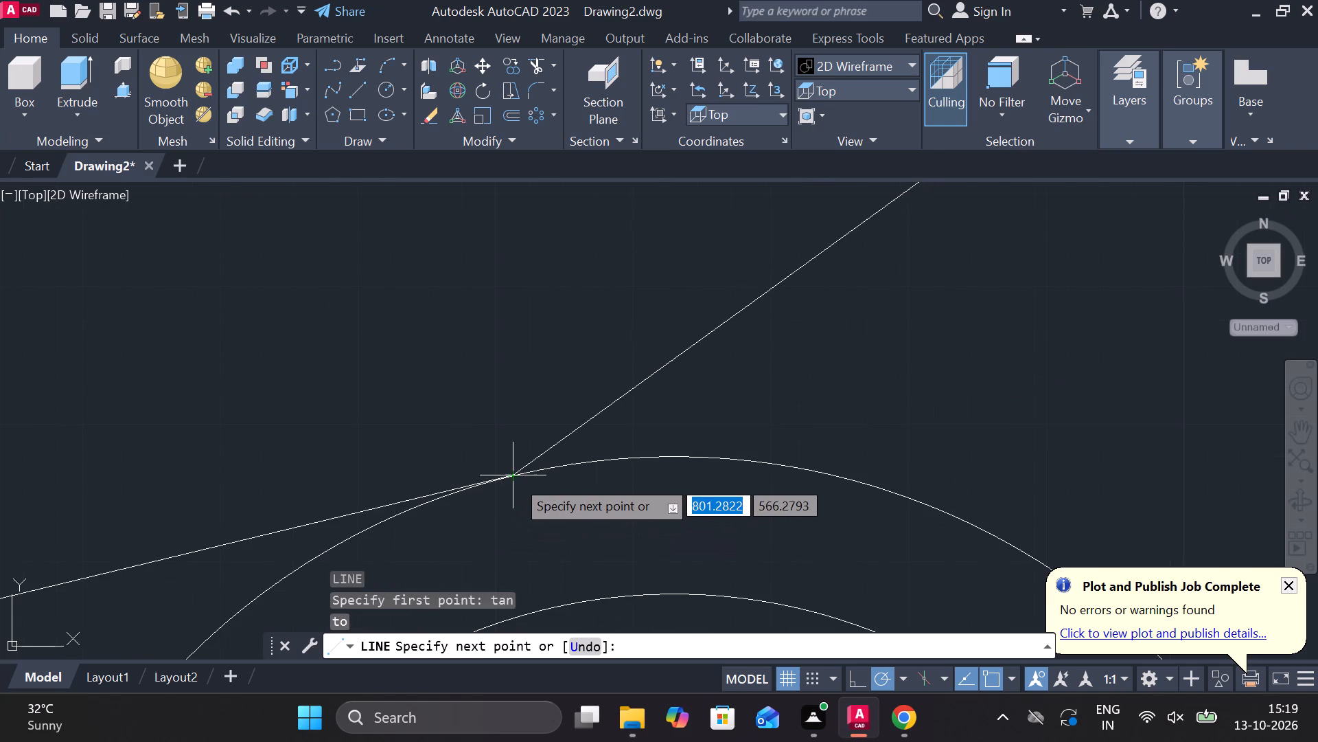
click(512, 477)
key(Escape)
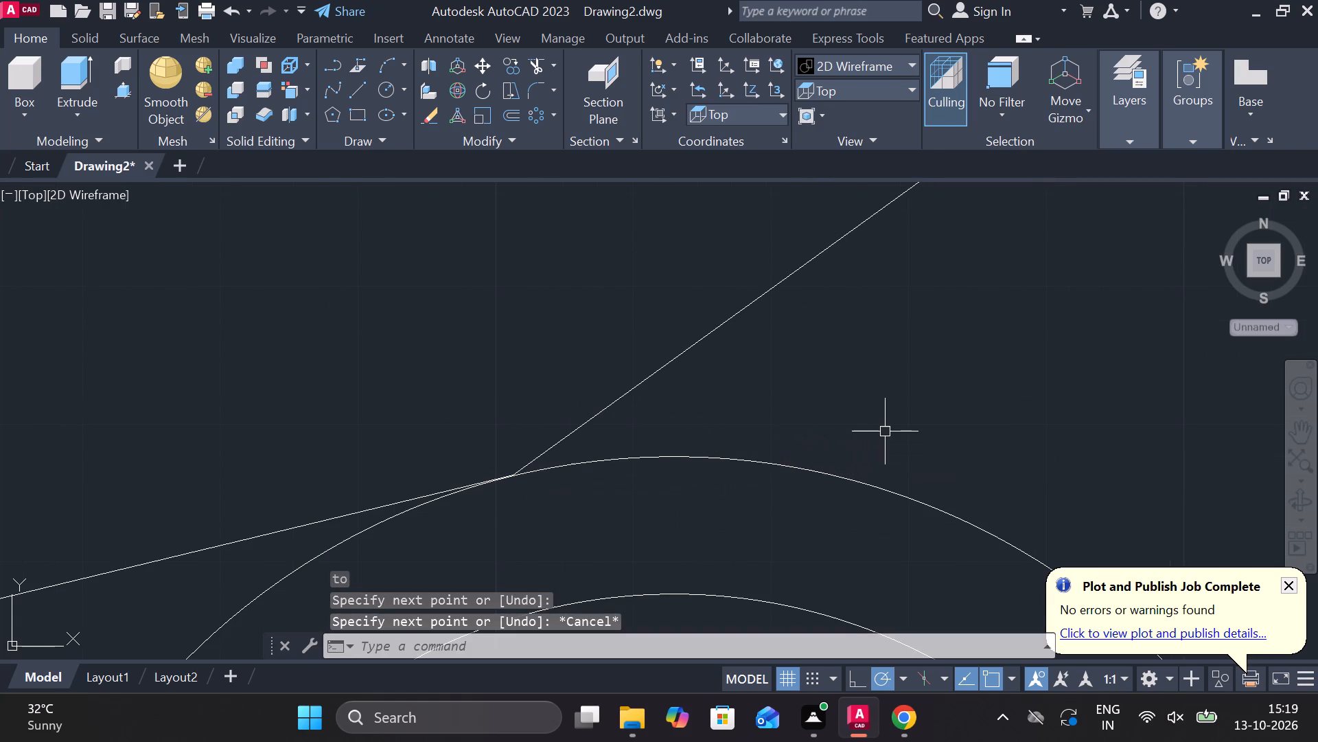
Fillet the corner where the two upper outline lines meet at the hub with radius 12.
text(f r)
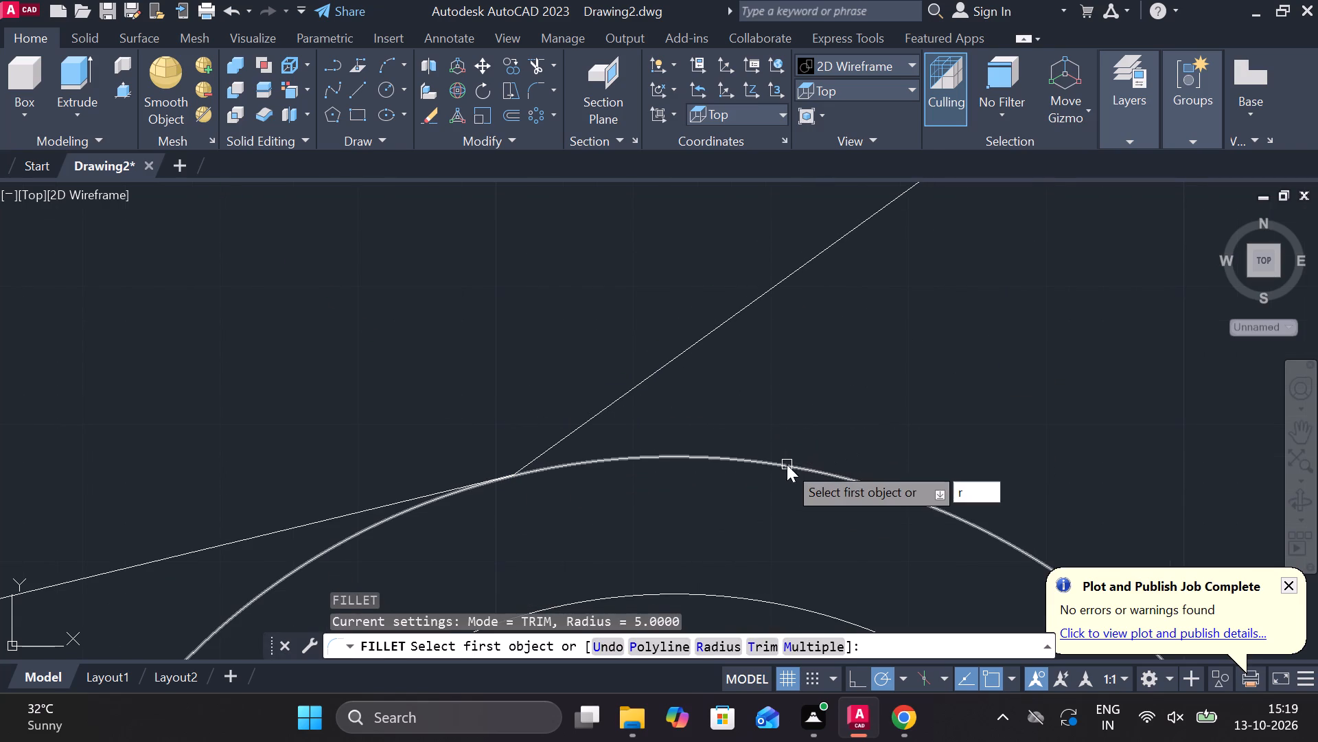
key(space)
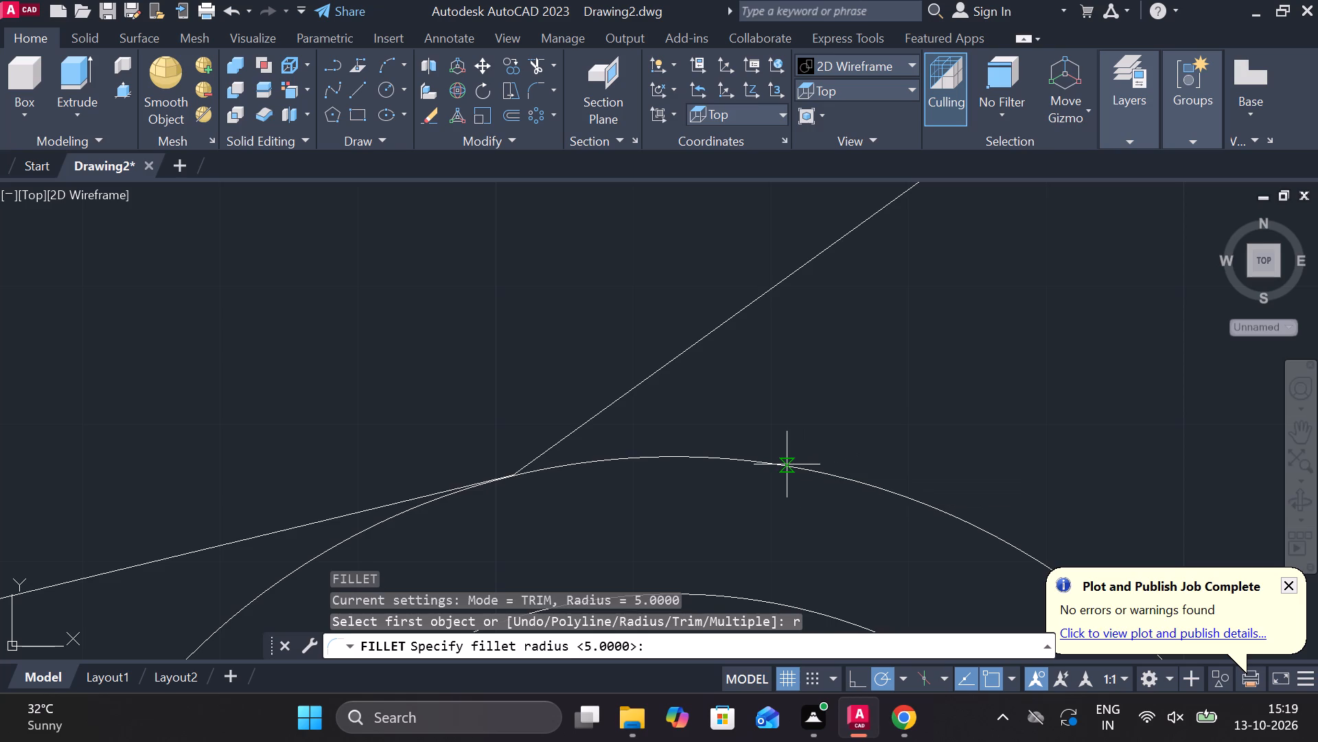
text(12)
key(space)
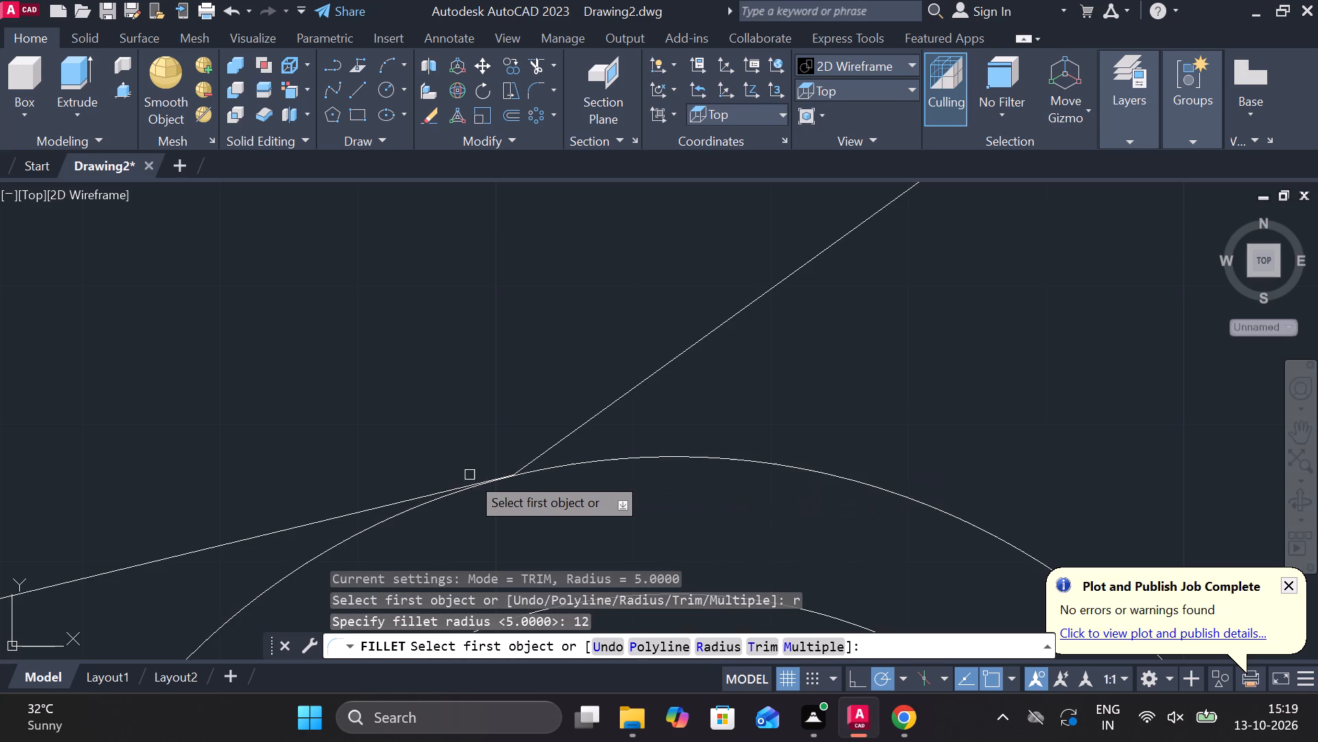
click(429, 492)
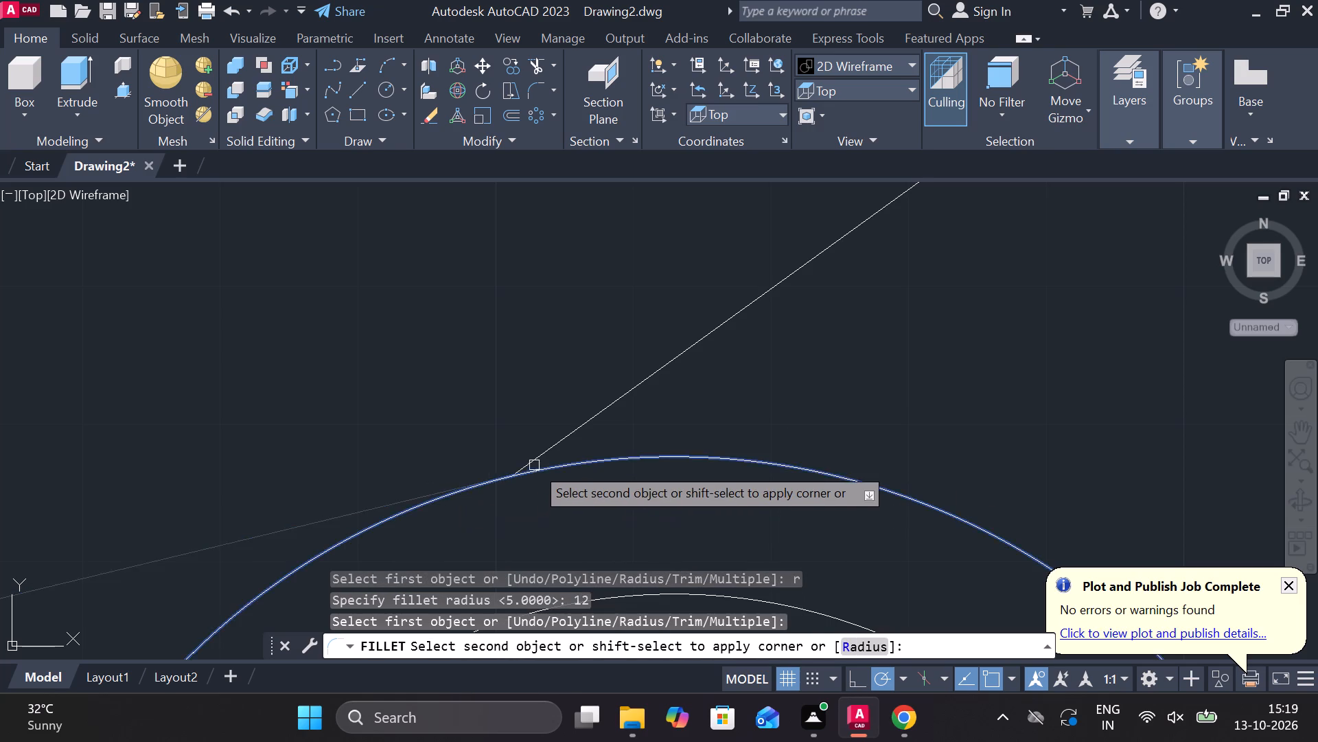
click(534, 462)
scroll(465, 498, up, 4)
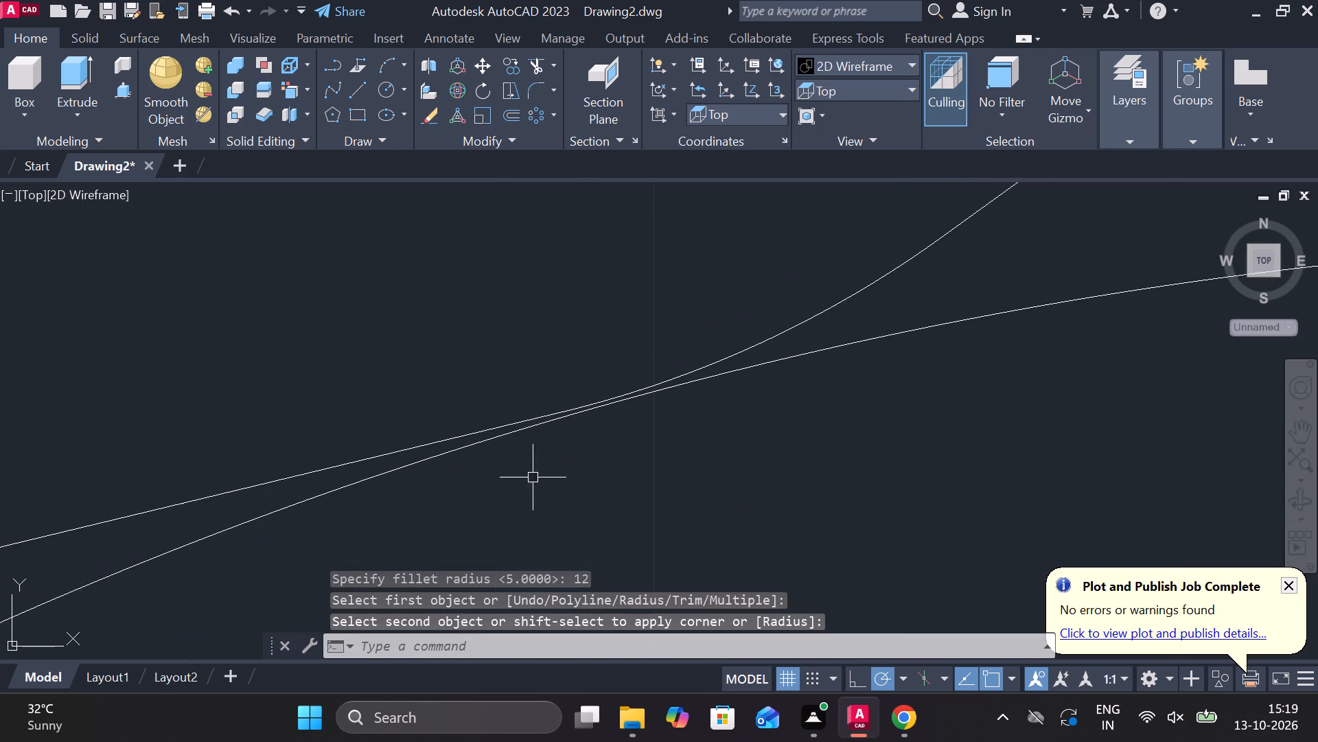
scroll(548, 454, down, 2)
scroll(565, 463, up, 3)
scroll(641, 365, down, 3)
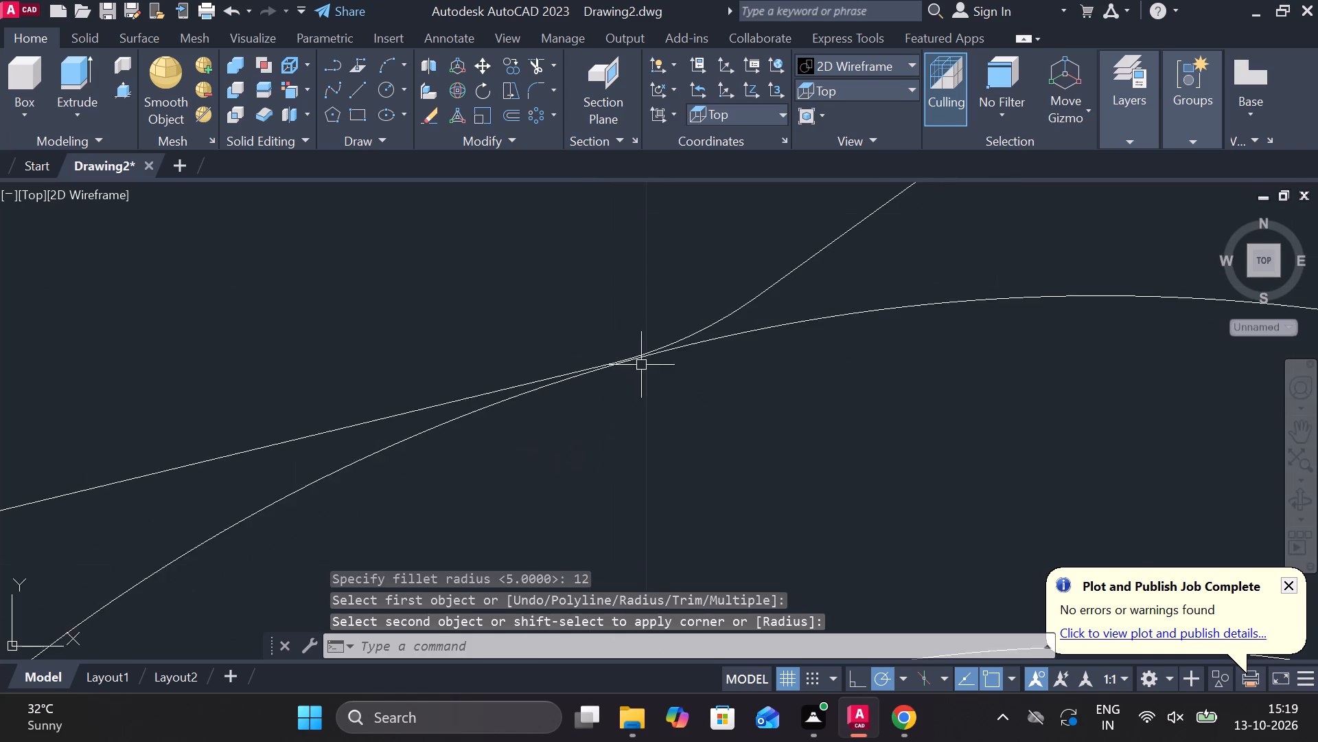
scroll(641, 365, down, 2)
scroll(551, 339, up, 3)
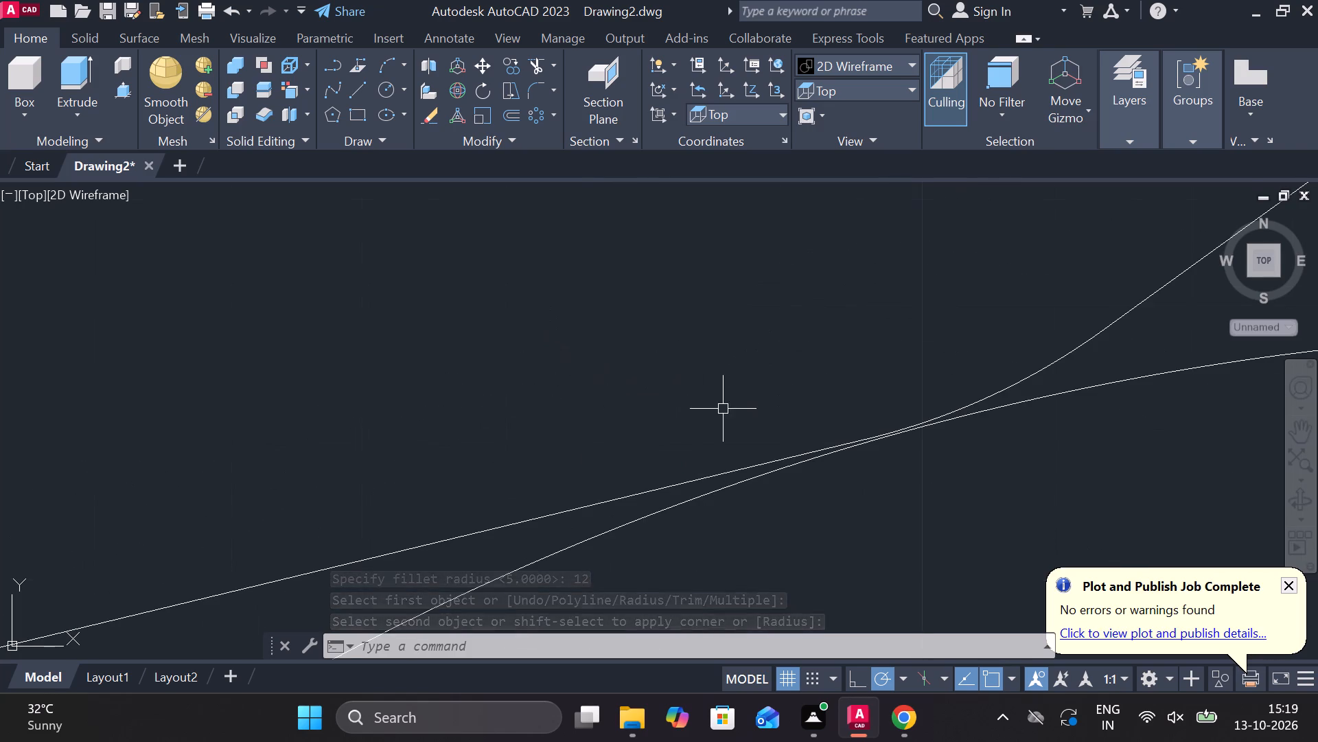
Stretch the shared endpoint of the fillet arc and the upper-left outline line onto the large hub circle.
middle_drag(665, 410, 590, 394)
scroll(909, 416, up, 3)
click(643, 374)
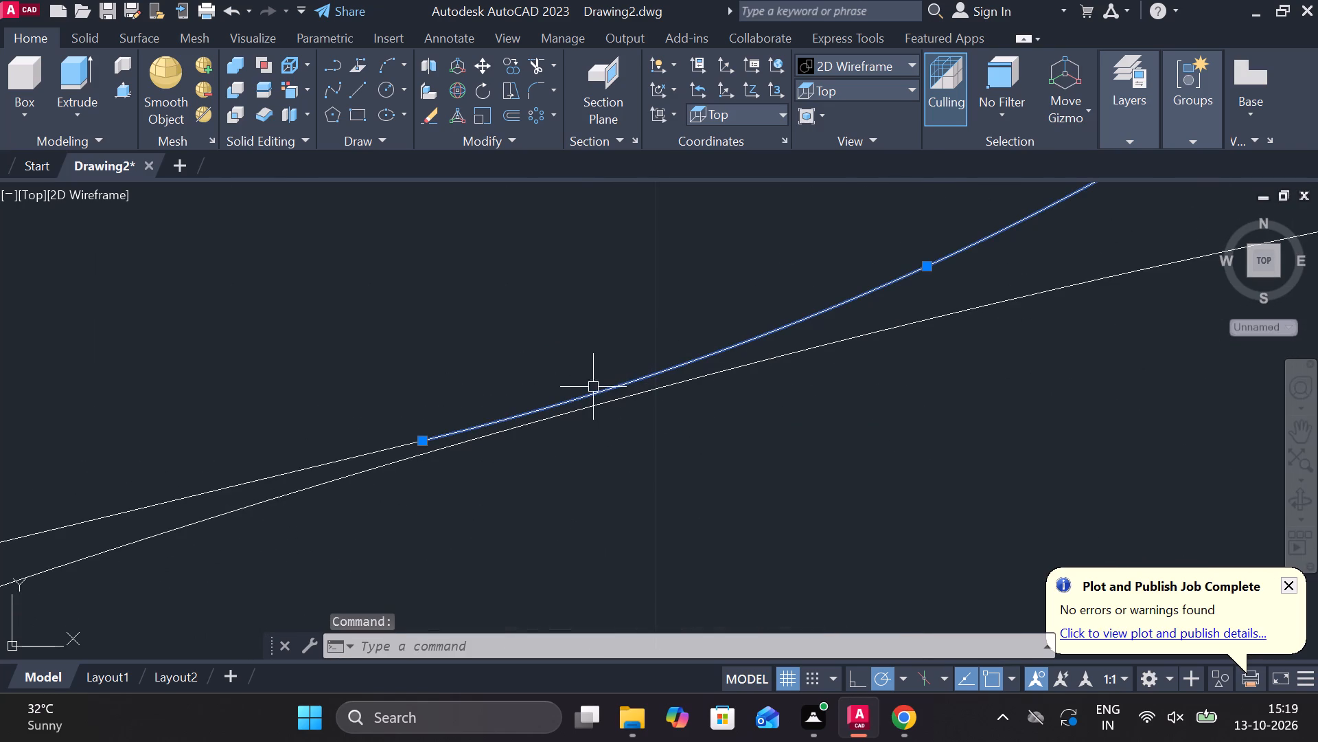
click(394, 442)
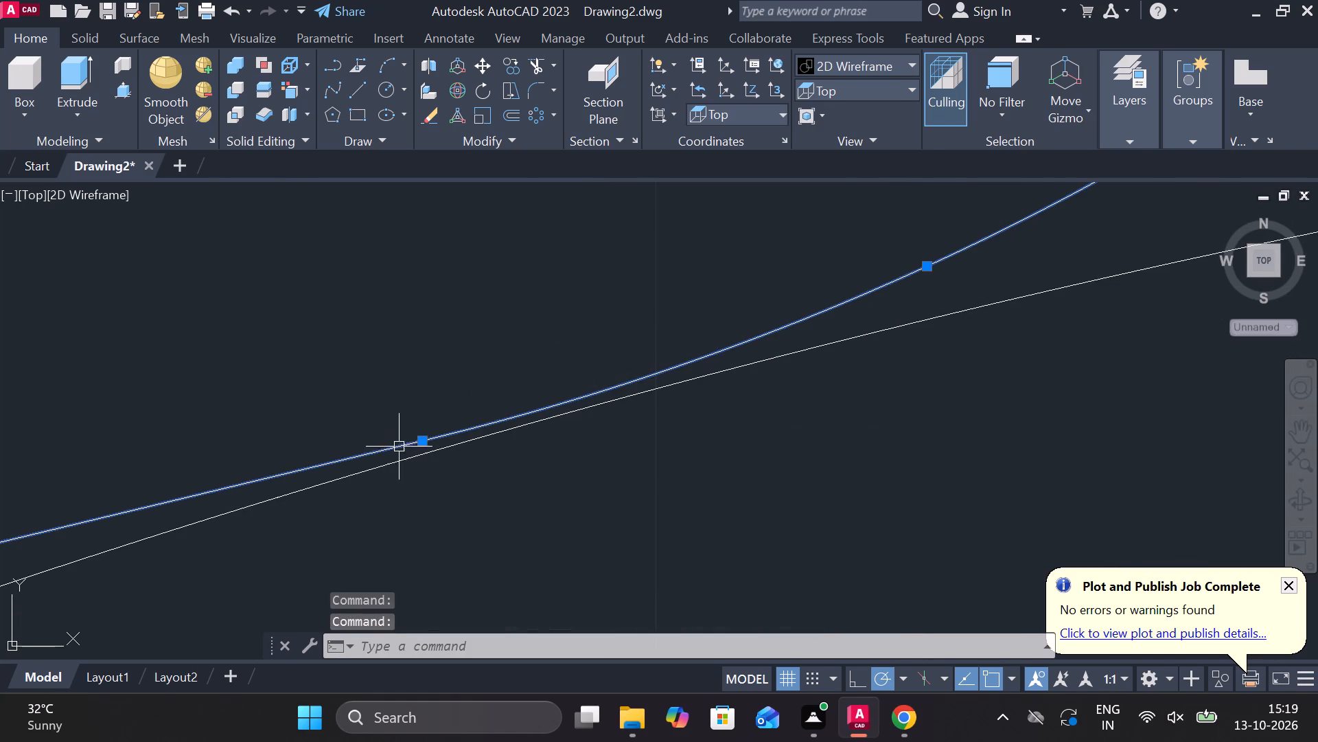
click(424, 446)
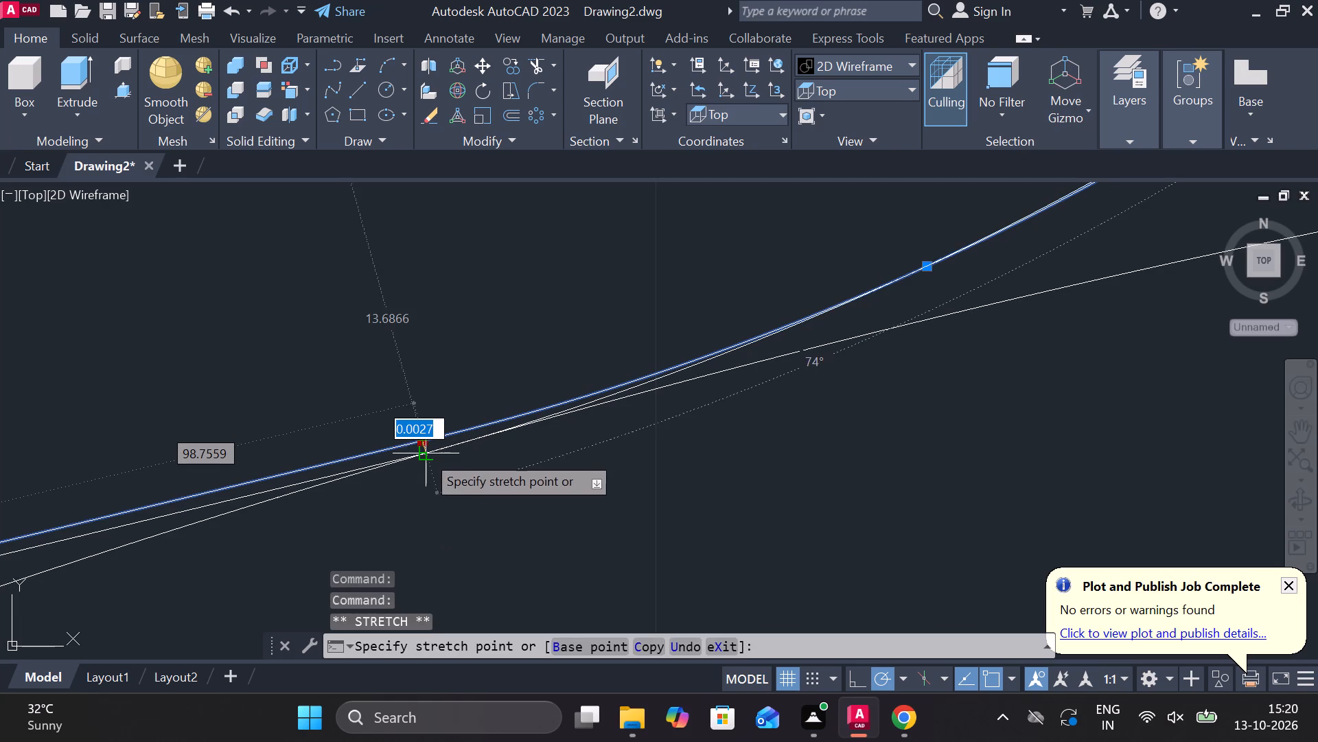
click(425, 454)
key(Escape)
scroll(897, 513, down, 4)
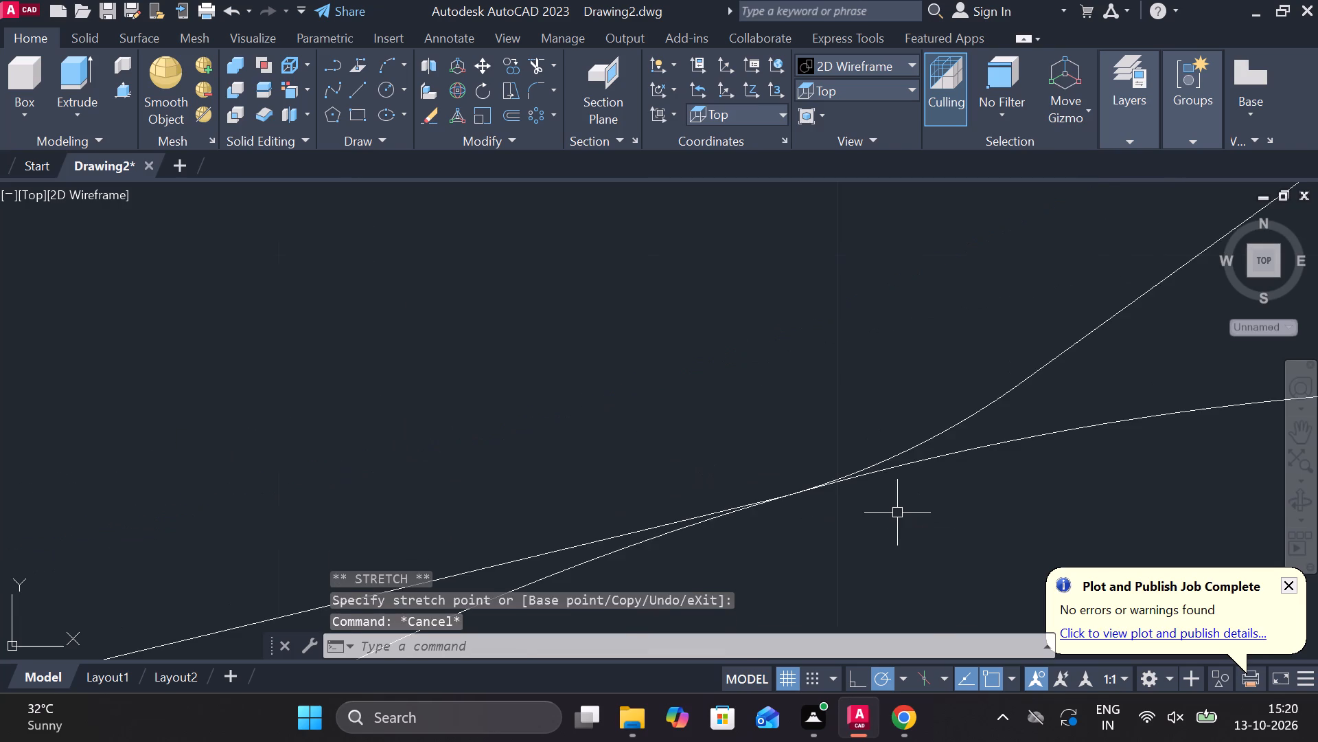
Examine how the upper-left outline line meets the left end's outer circle and the hub.
scroll(897, 513, down, 2)
middle_drag(824, 509, 741, 379)
scroll(741, 388, down, 2)
scroll(844, 410, down, 1)
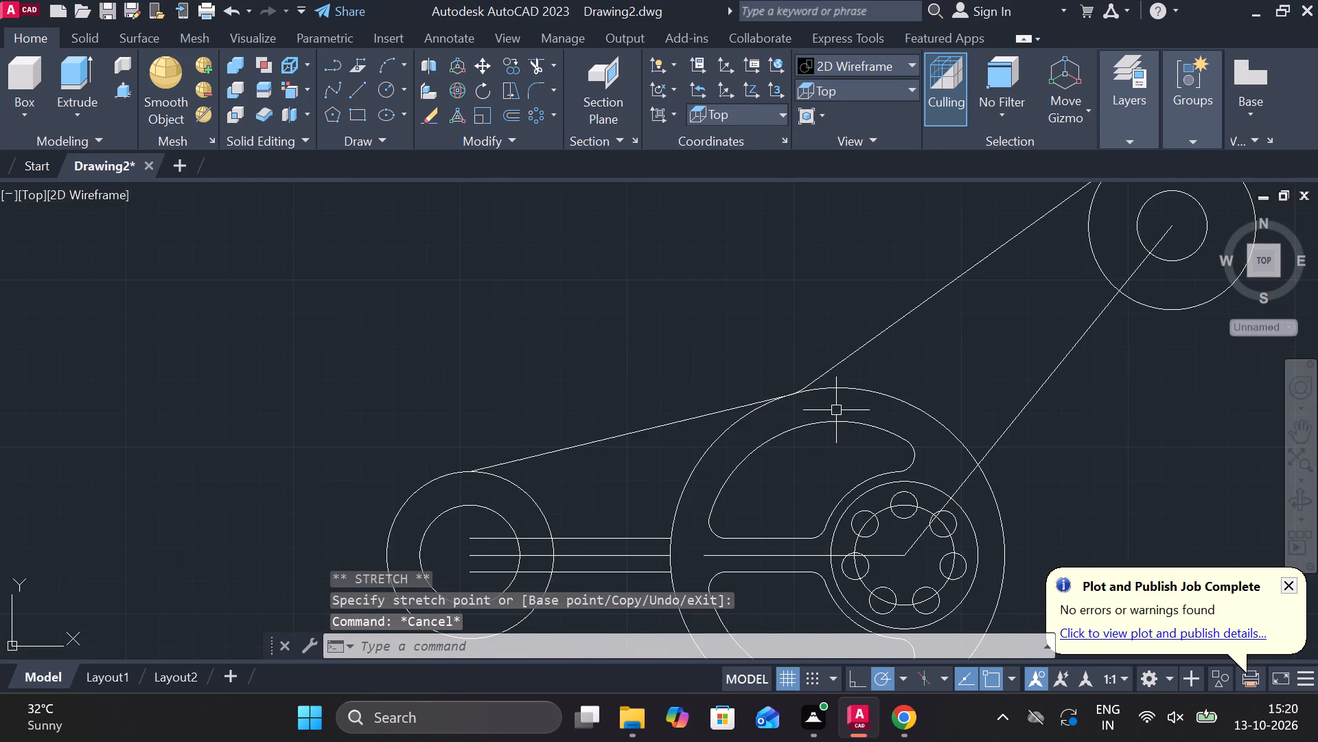
scroll(555, 466, up, 3)
middle_drag(565, 465, 802, 447)
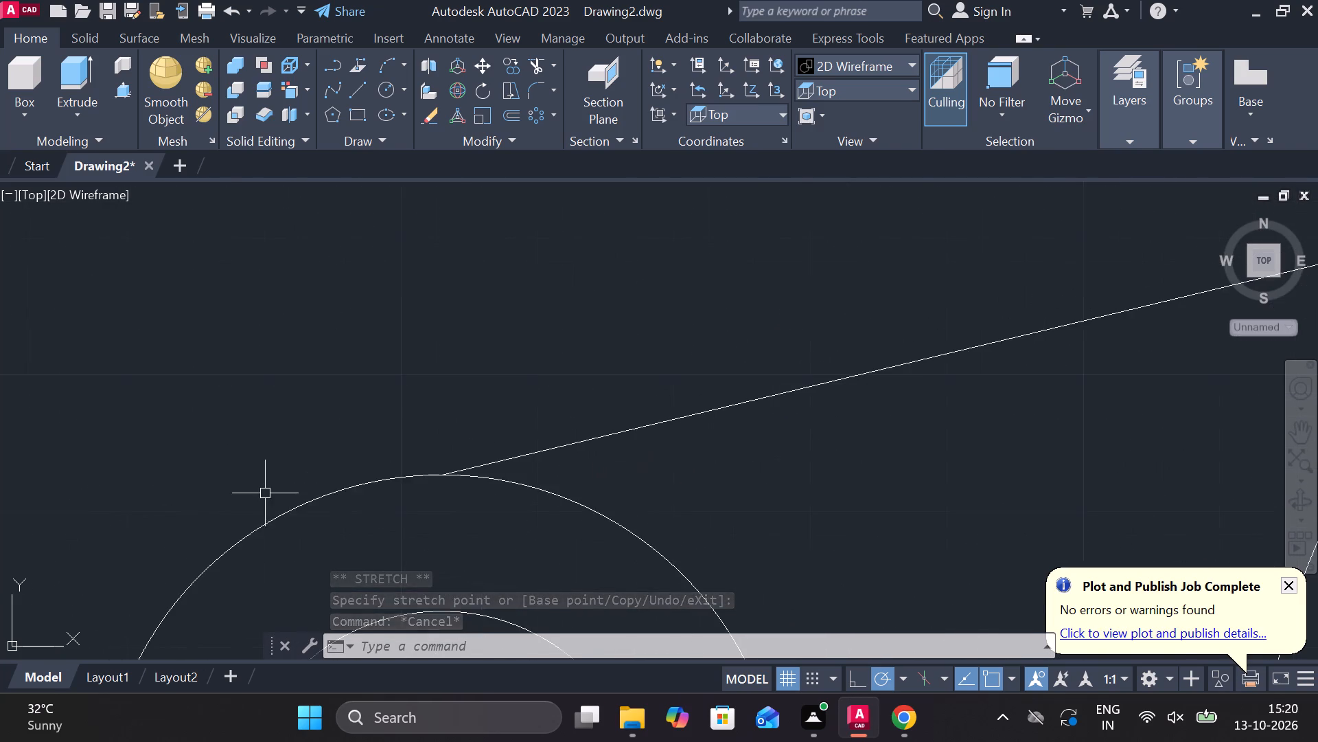
scroll(265, 493, up, 2)
scroll(615, 490, up, 2)
scroll(932, 447, up, 2)
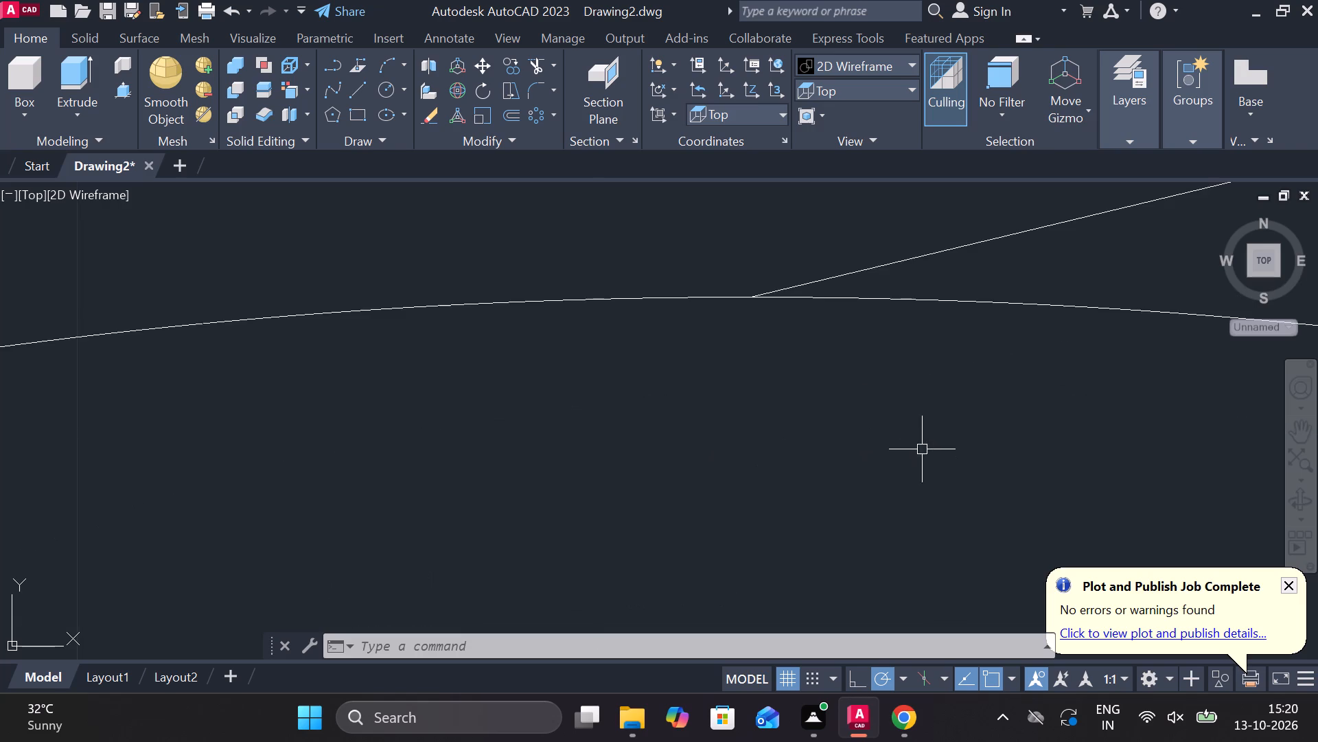
scroll(922, 438, down, 10)
middle_drag(1023, 462, 866, 449)
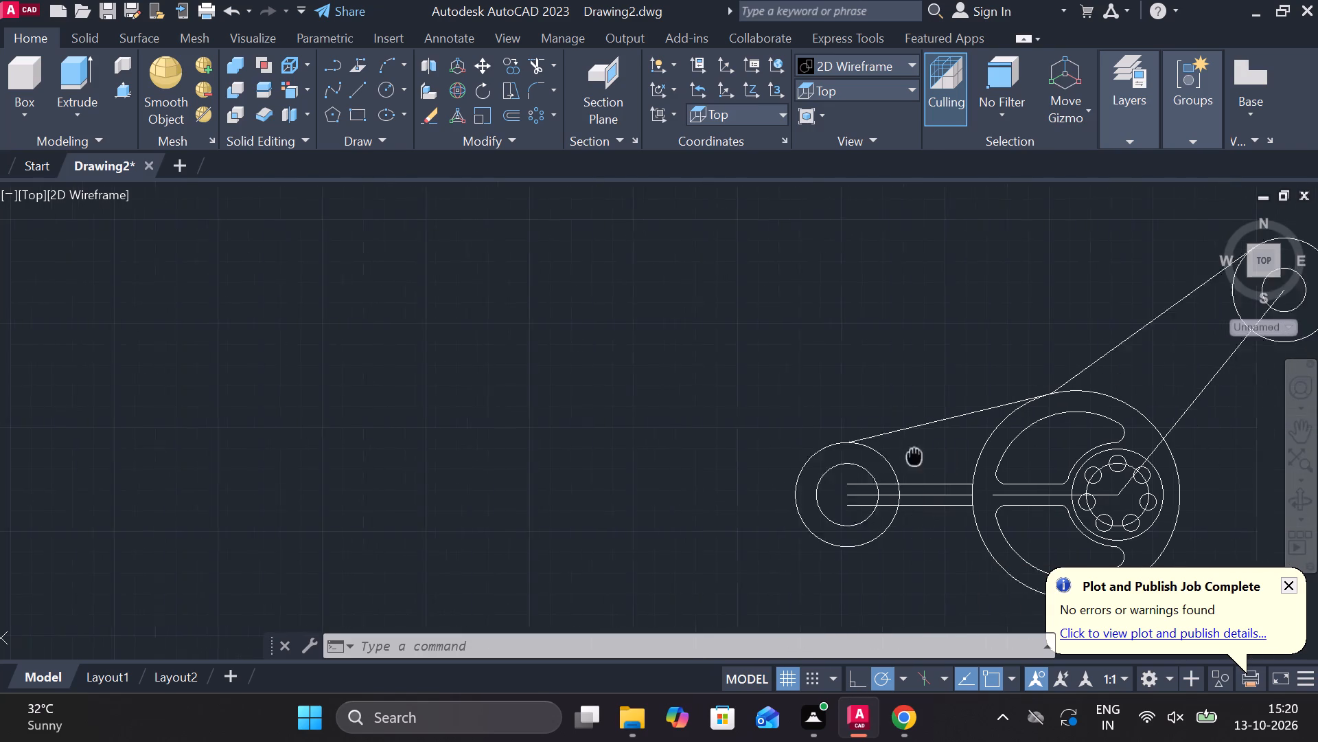
middle_drag(866, 449, 706, 443)
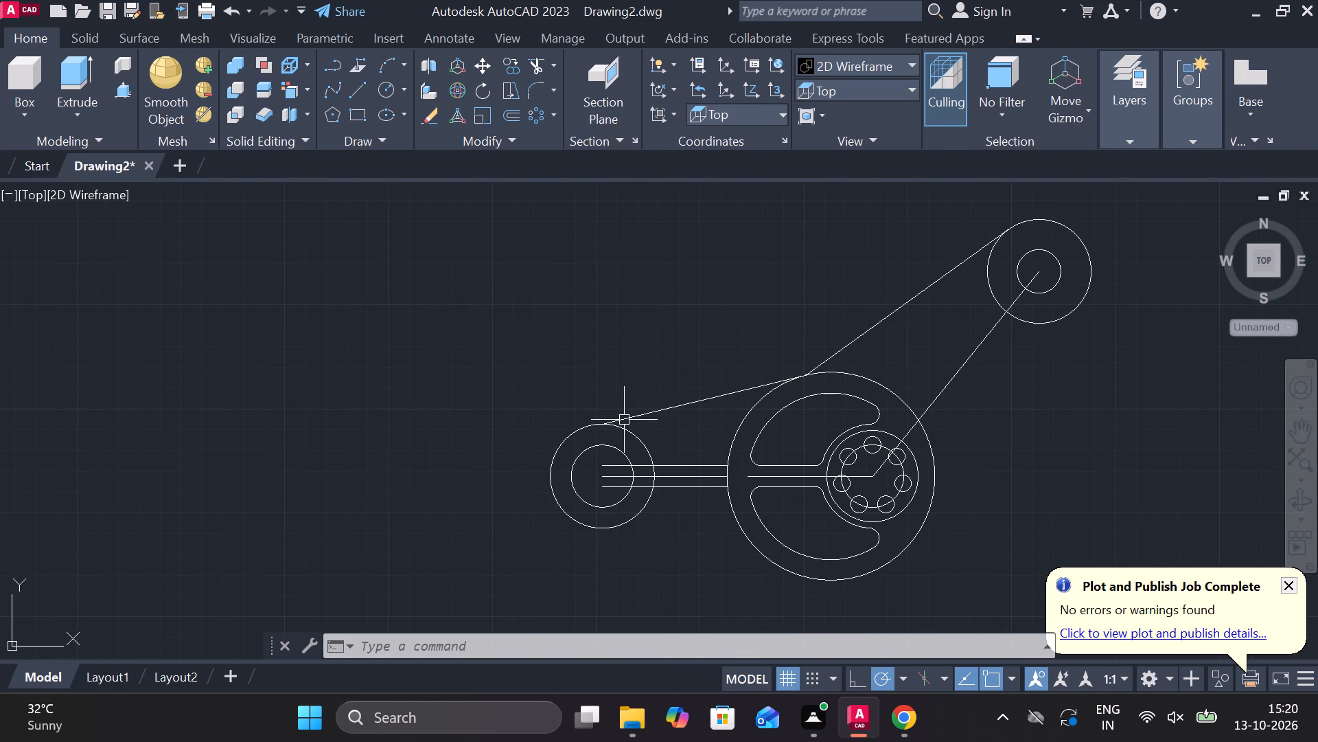
click(633, 413)
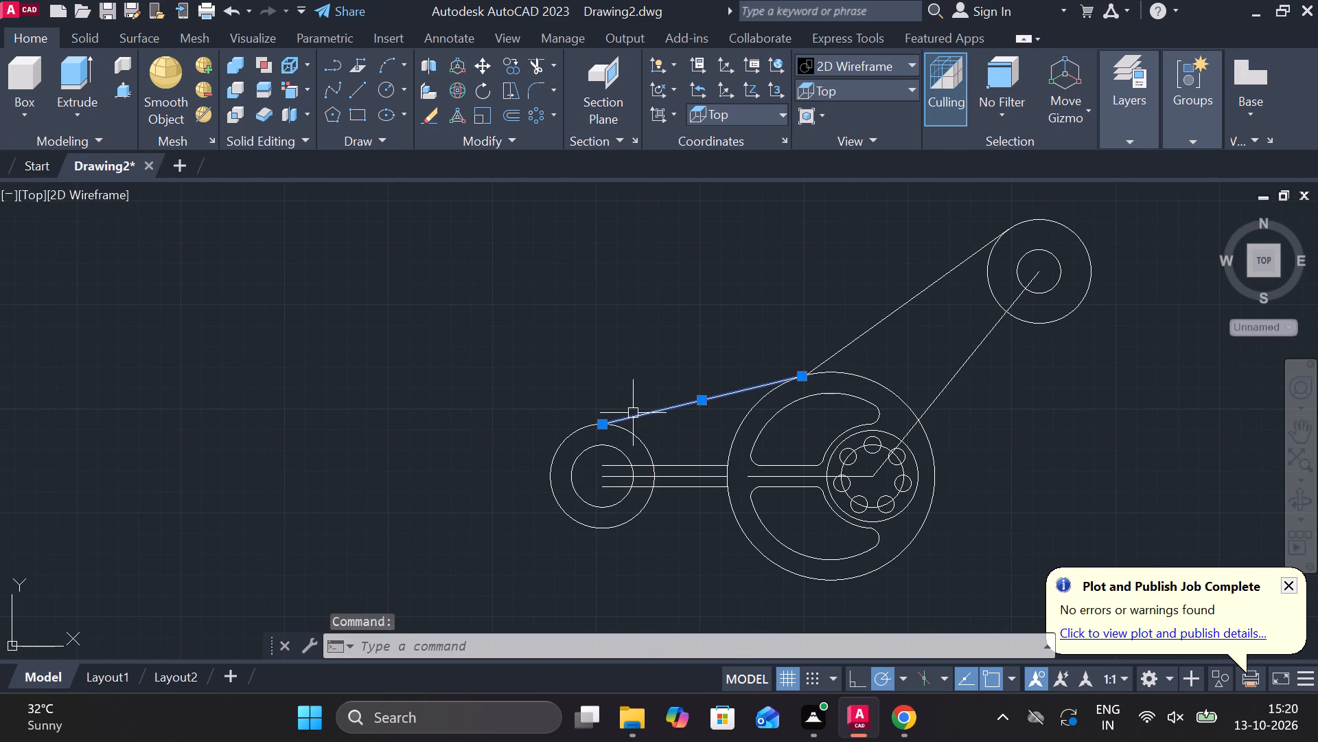
key(Escape)
Draw a line tangent to the bottom of the left end's outer circle and the lower edge of the large hub circle.
middle_drag(710, 476, 660, 452)
text(l tan)
key(space)
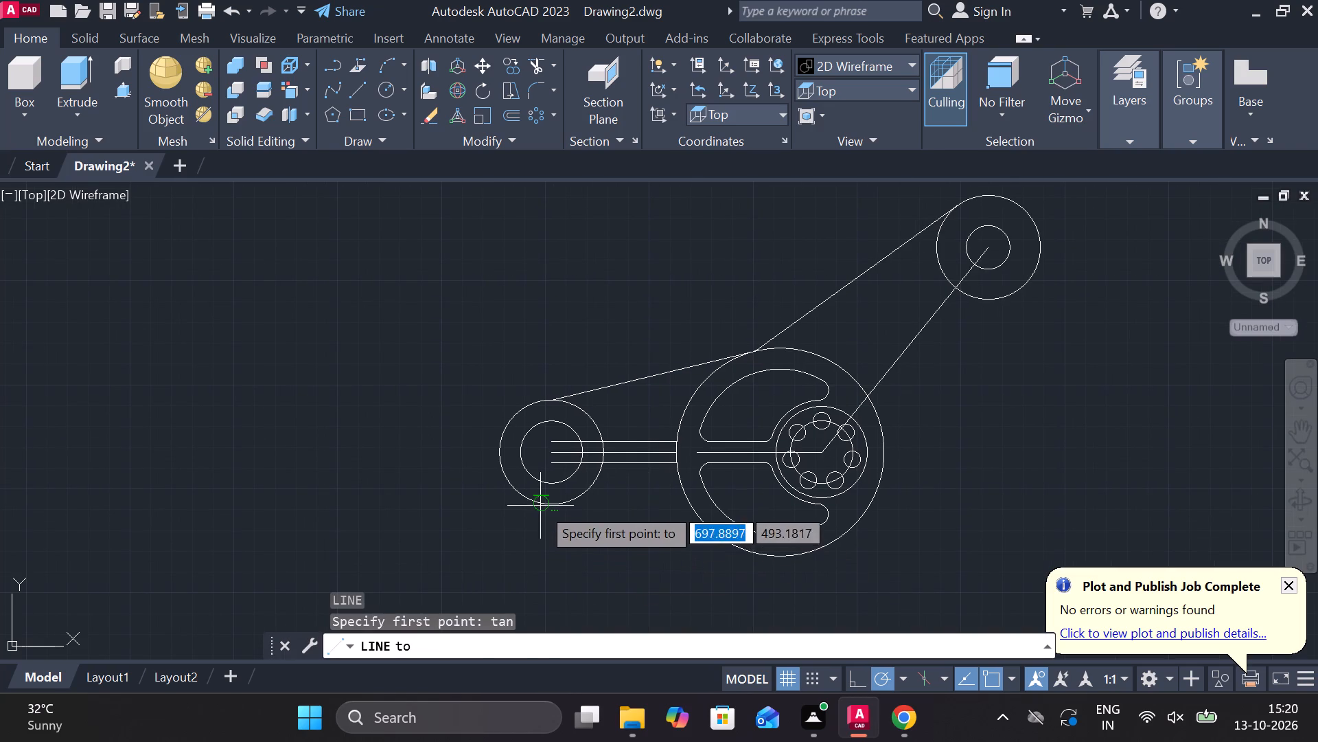
click(540, 506)
scroll(786, 561, up, 4)
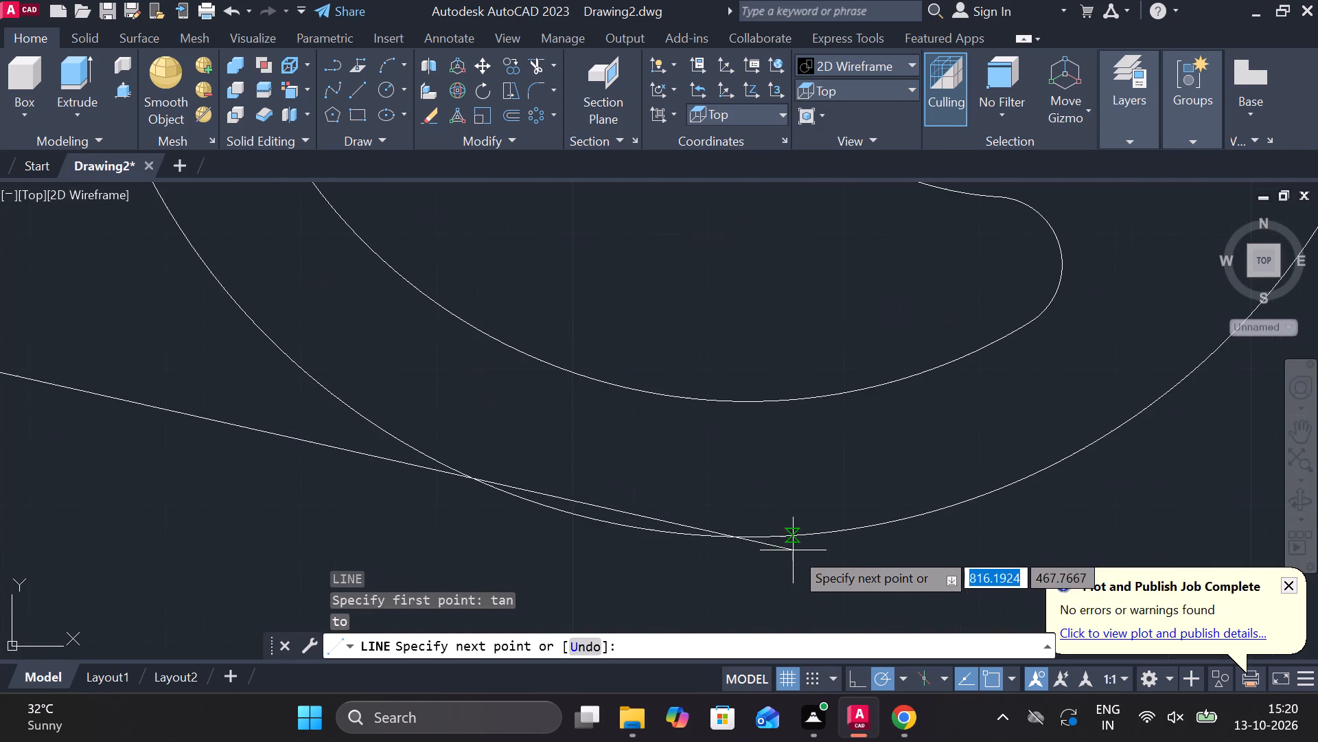
text(tan)
key(space)
click(581, 524)
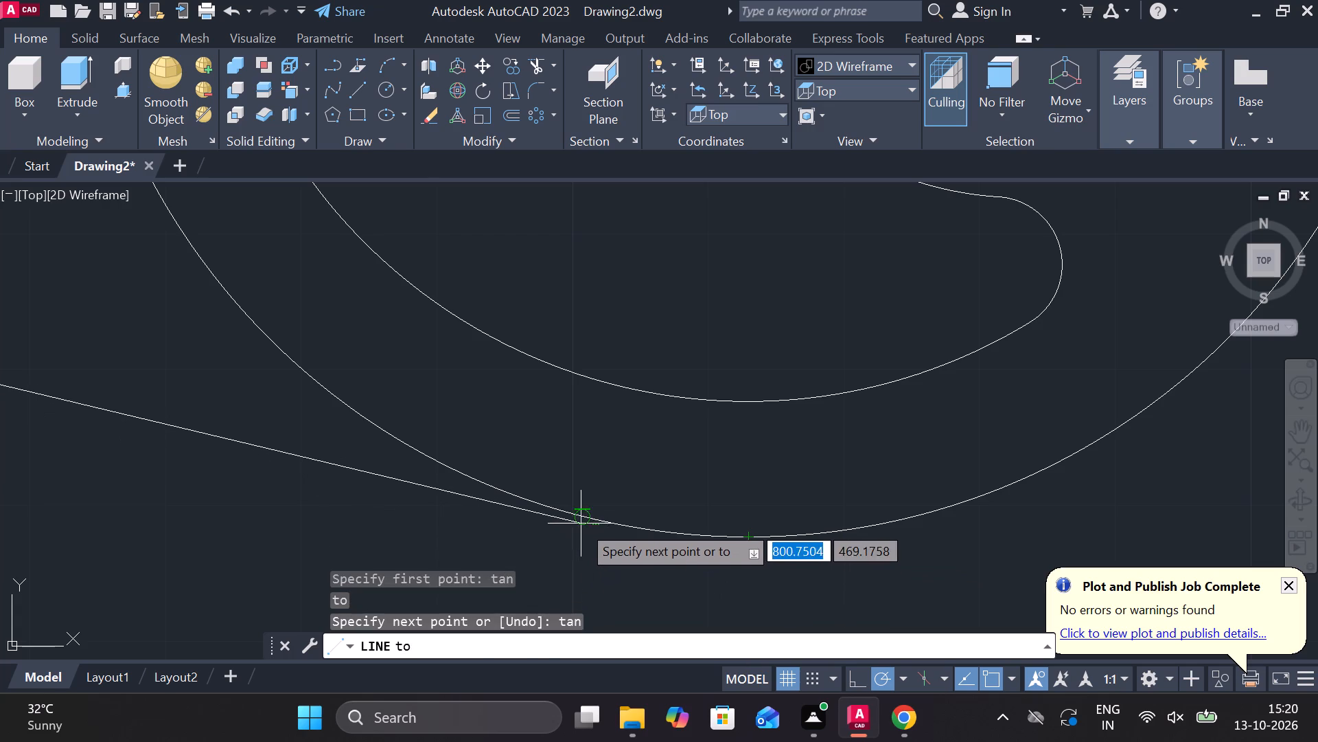
scroll(872, 602, down, 2)
key(Escape)
Draw a line tangent to the lower-right side of the upper-right end's outer circle and the lower-right side of the large hub circle.
middle_drag(912, 581, 682, 581)
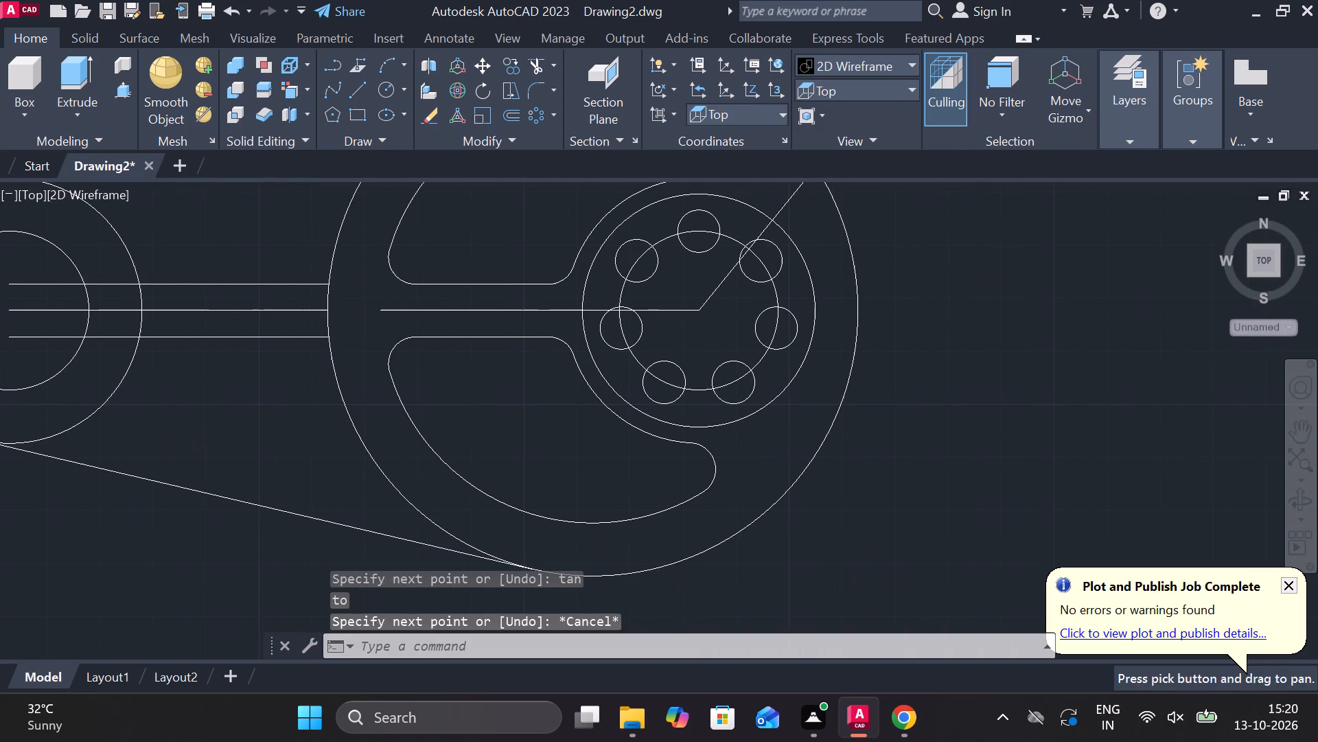
key(l)
key(Return)
text(tan)
key(space)
scroll(774, 575, down, 3)
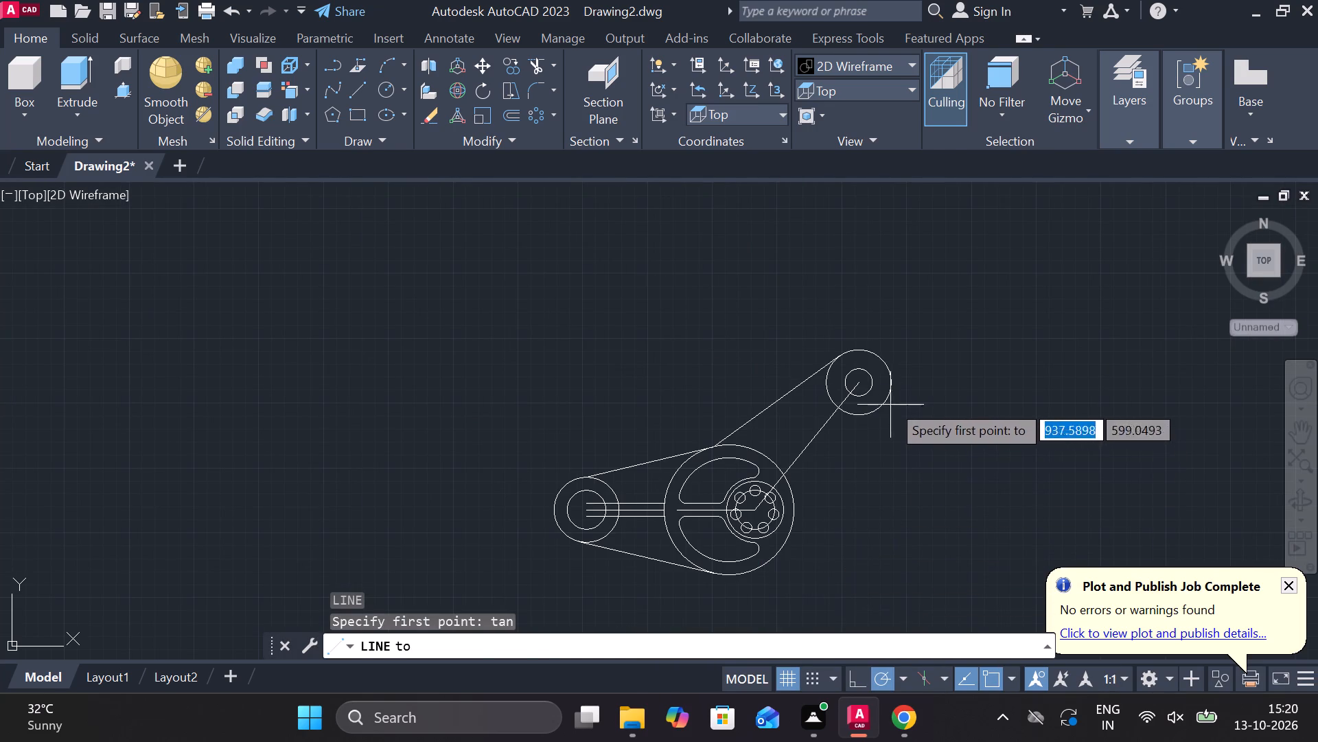
click(890, 402)
text(tan)
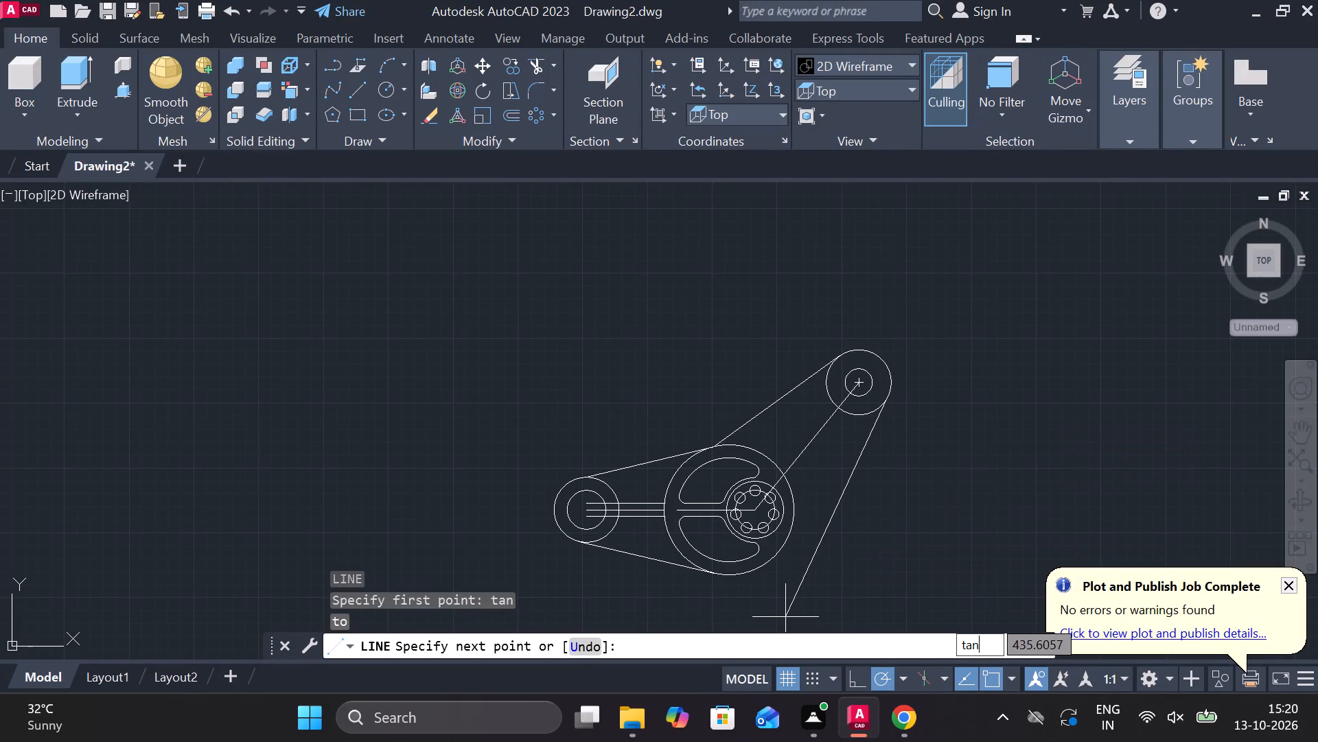
key(space)
click(756, 574)
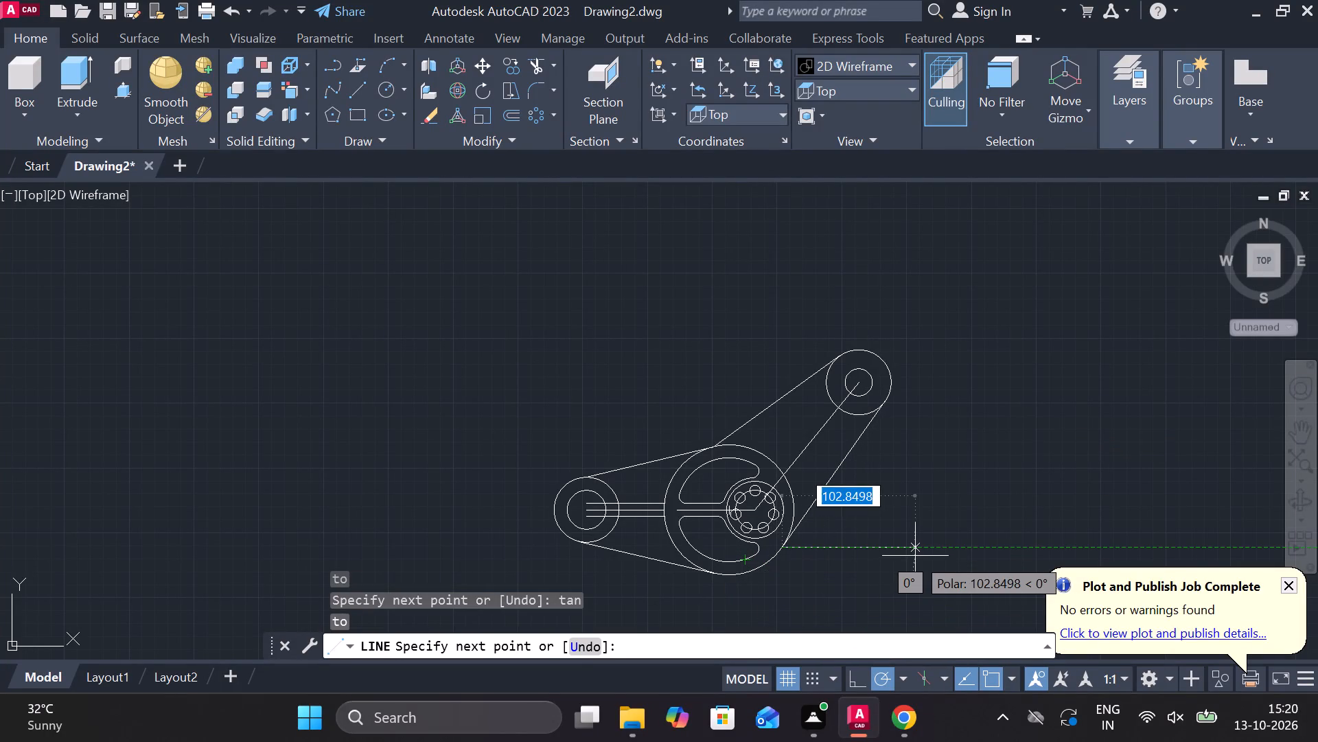
key(Escape)
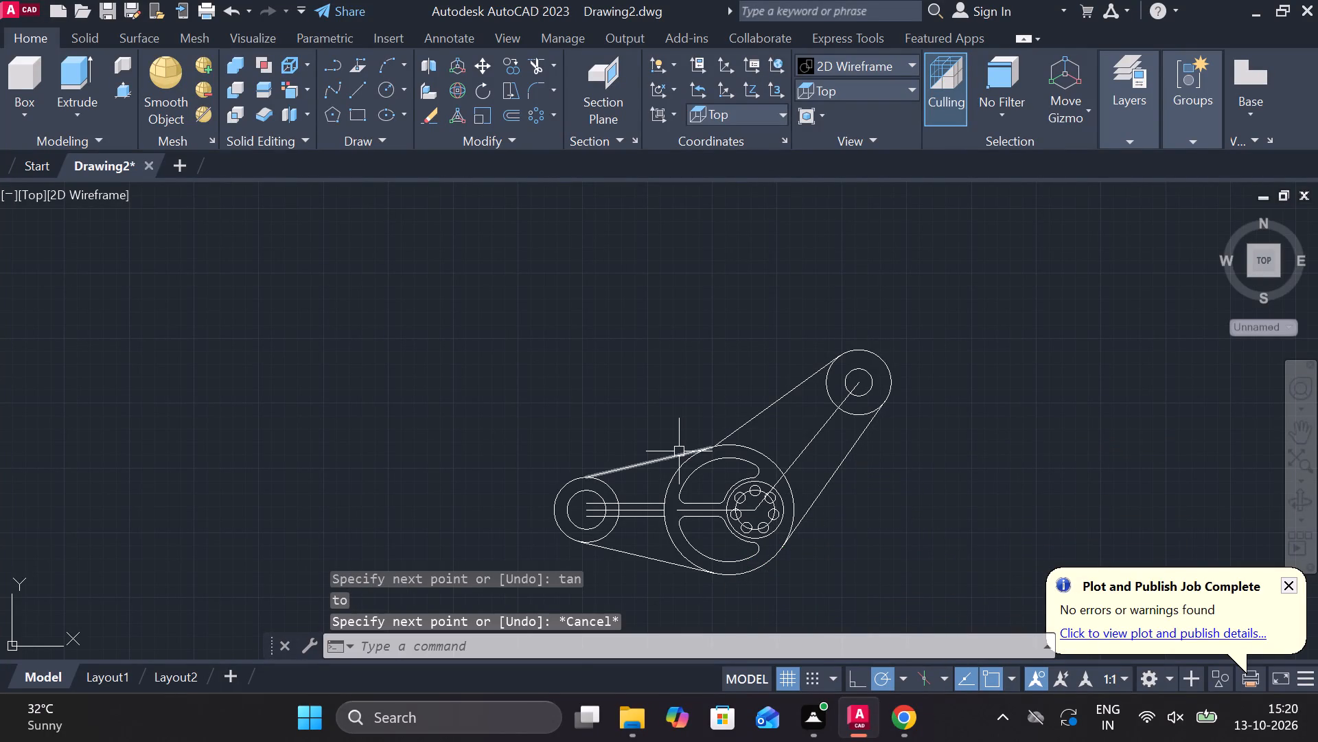
Erase the two upper outline lines running from the left and upper-right end circles to the hub.
click(678, 455)
click(739, 432)
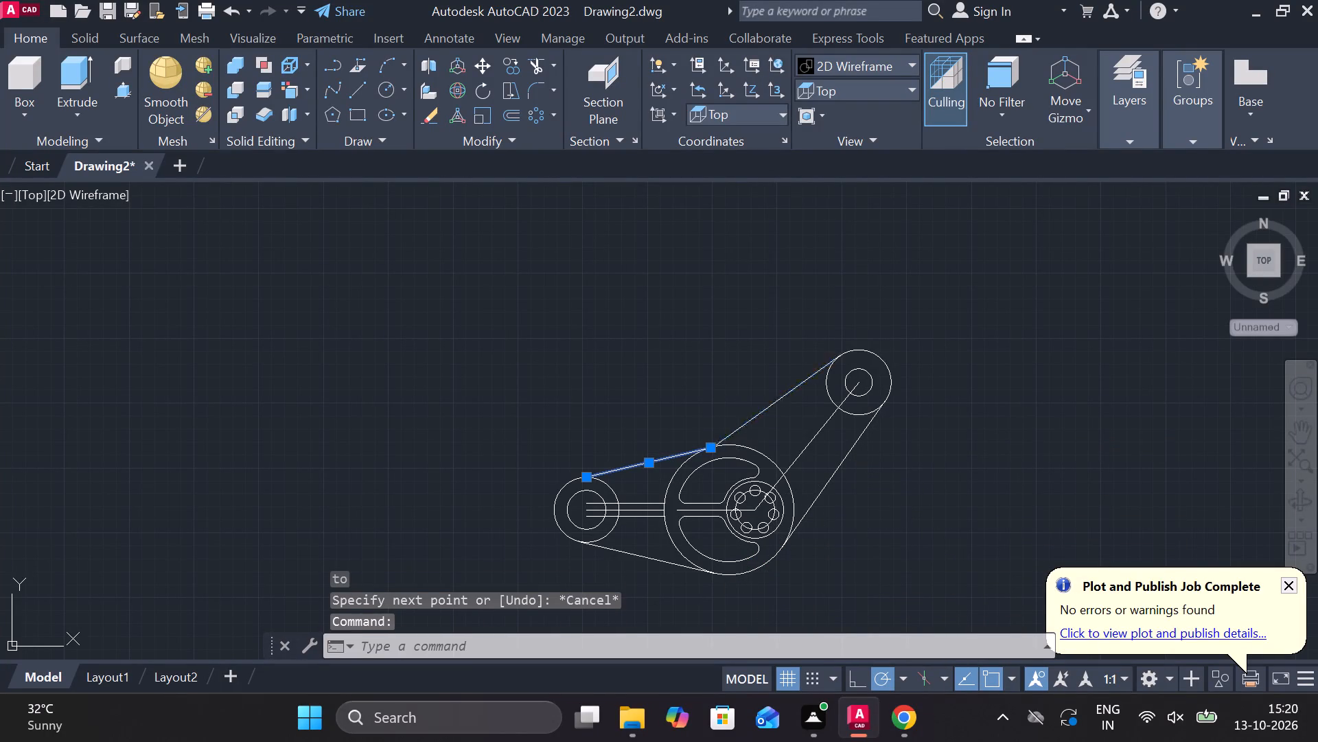
text(e)
key(space)
key(k)
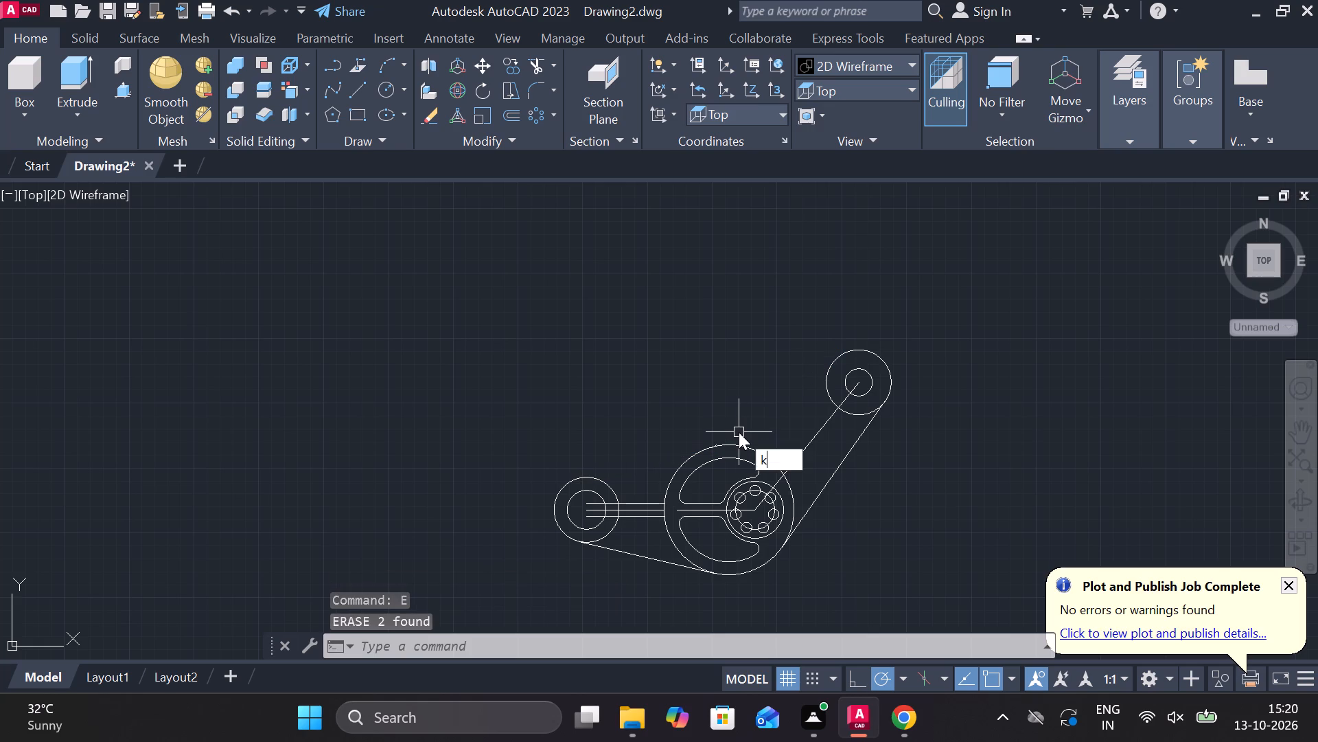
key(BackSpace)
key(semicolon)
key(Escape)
Erase the short leftover line segment touching the upper-left of the large hub circle.
scroll(739, 436, up, 4)
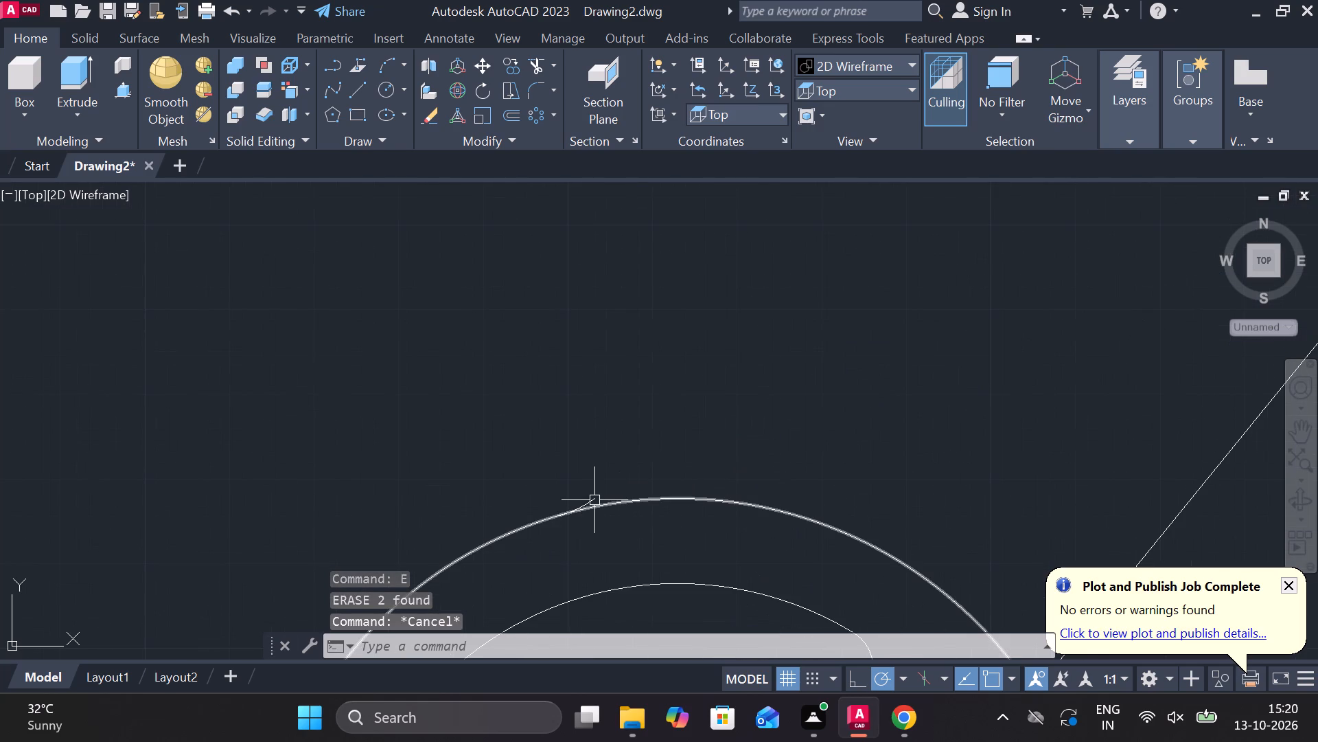
click(592, 500)
text(e)
key(space)
Draw a line tangent to the upper-left side of the upper-right end's outer circle and the upper-left side of the large hub circle.
key(l)
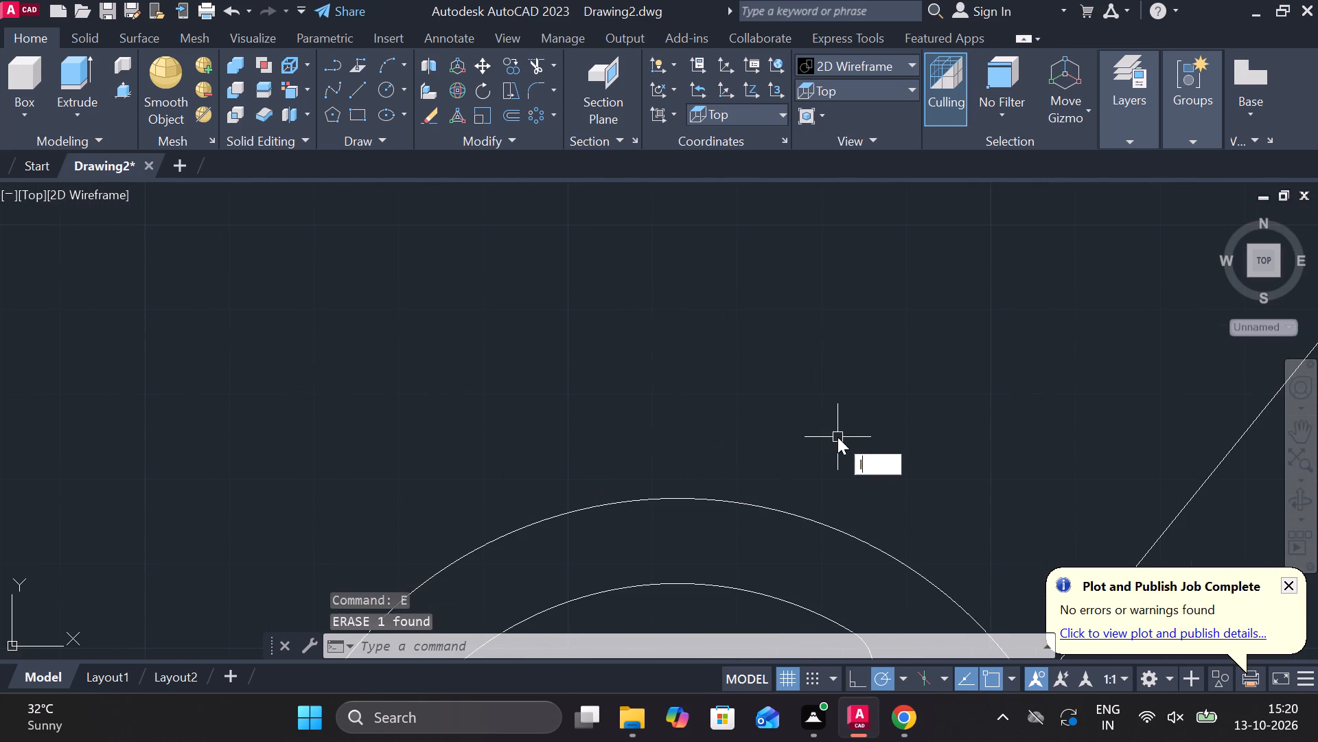
key(Return)
text(tan)
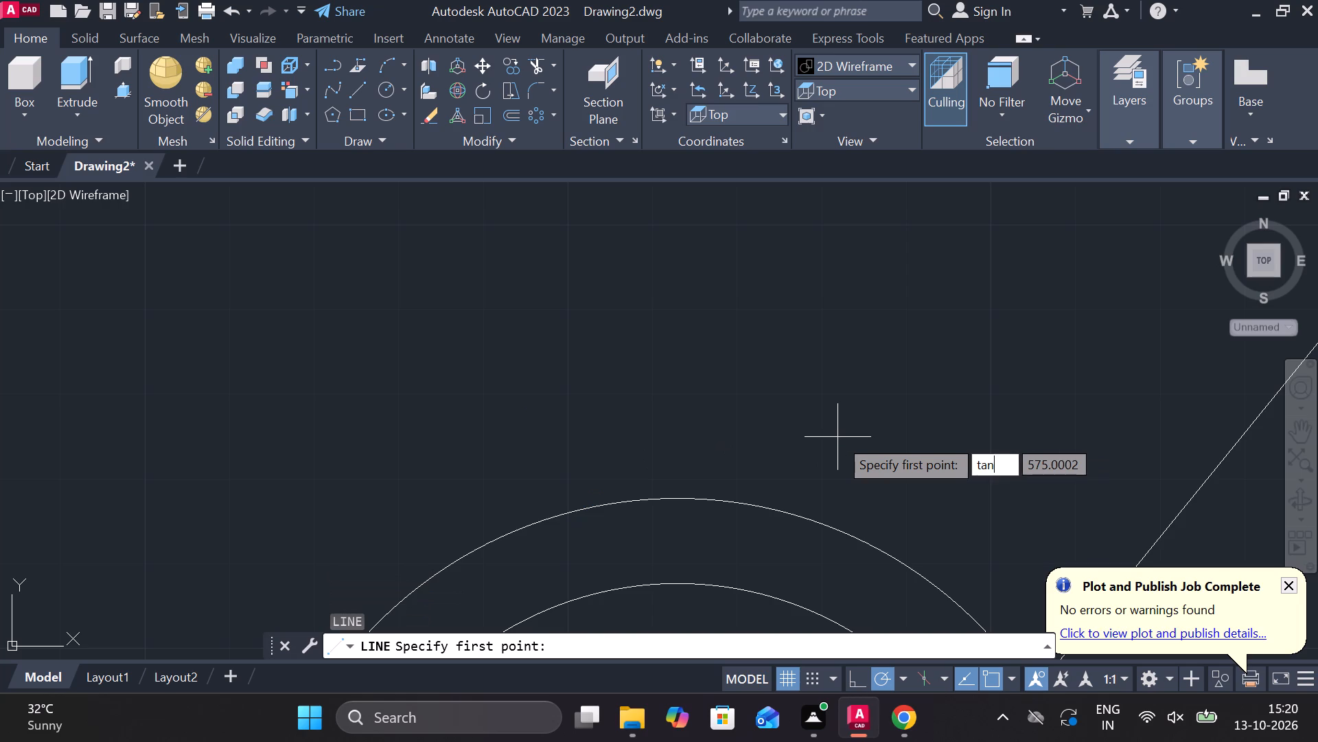
key(space)
scroll(791, 427, down, 3)
click(912, 301)
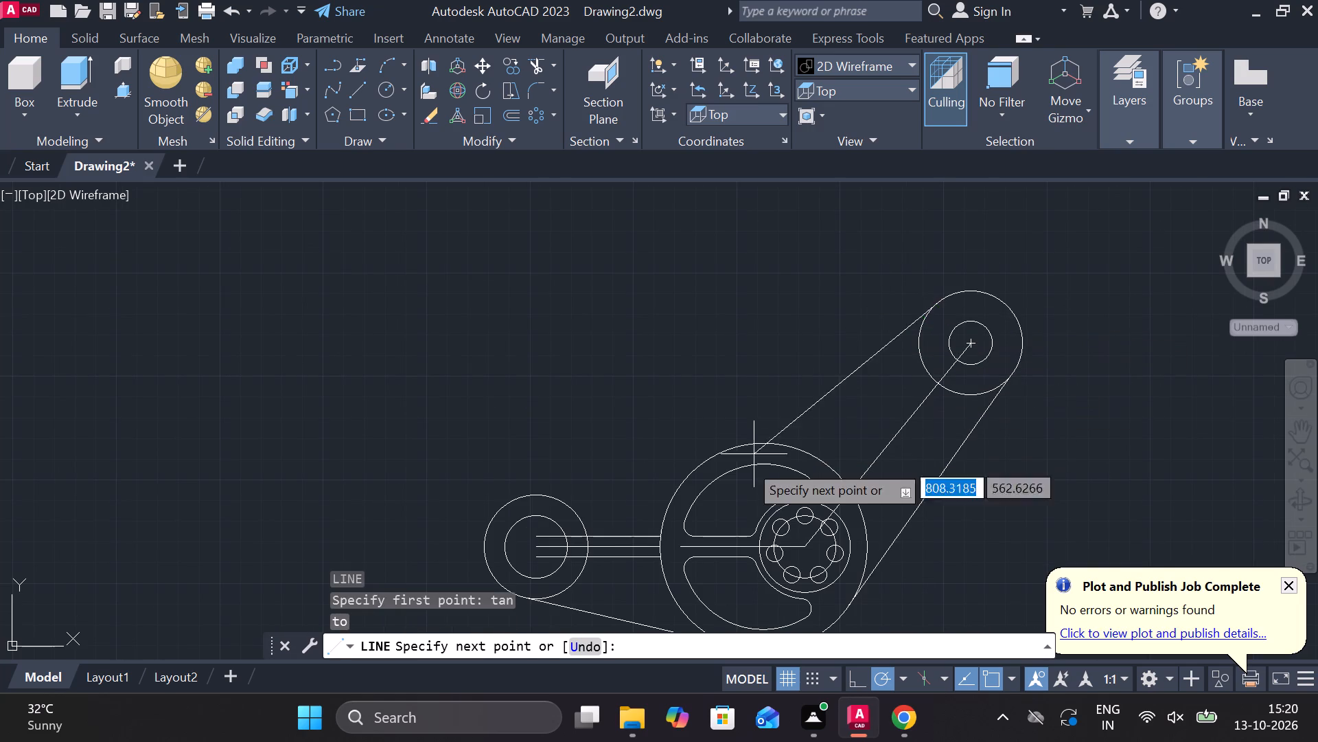
text(tan)
key(space)
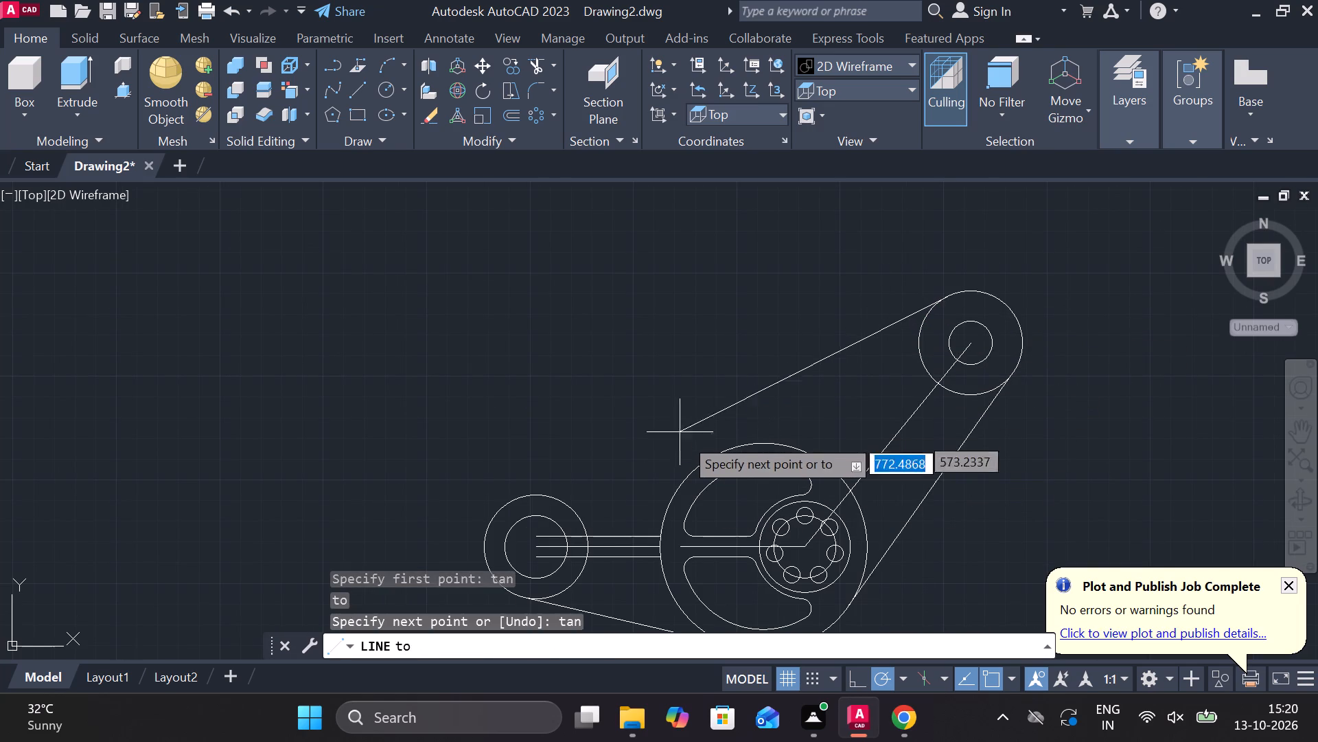
click(715, 456)
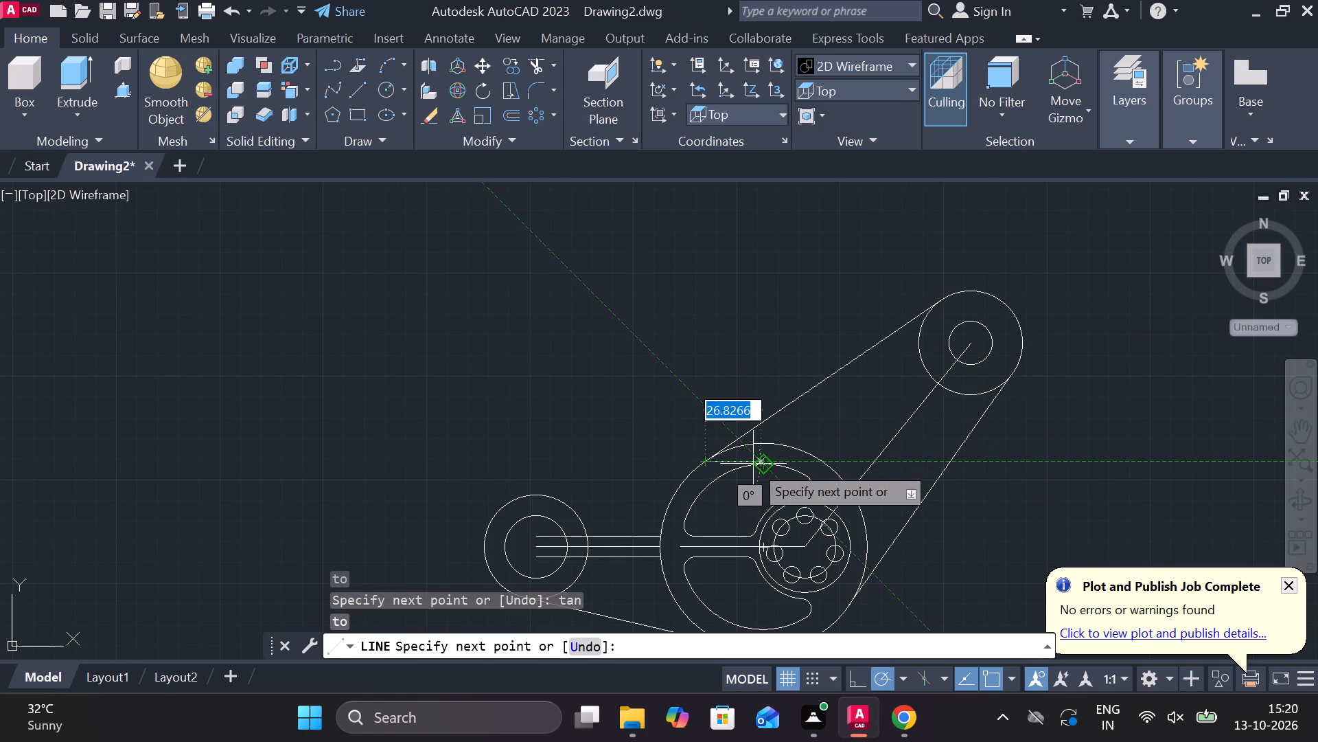
key(Escape)
Draw a line tangent to the top of the left end's outer circle and the upper side of the large hub circle.
text(l tan)
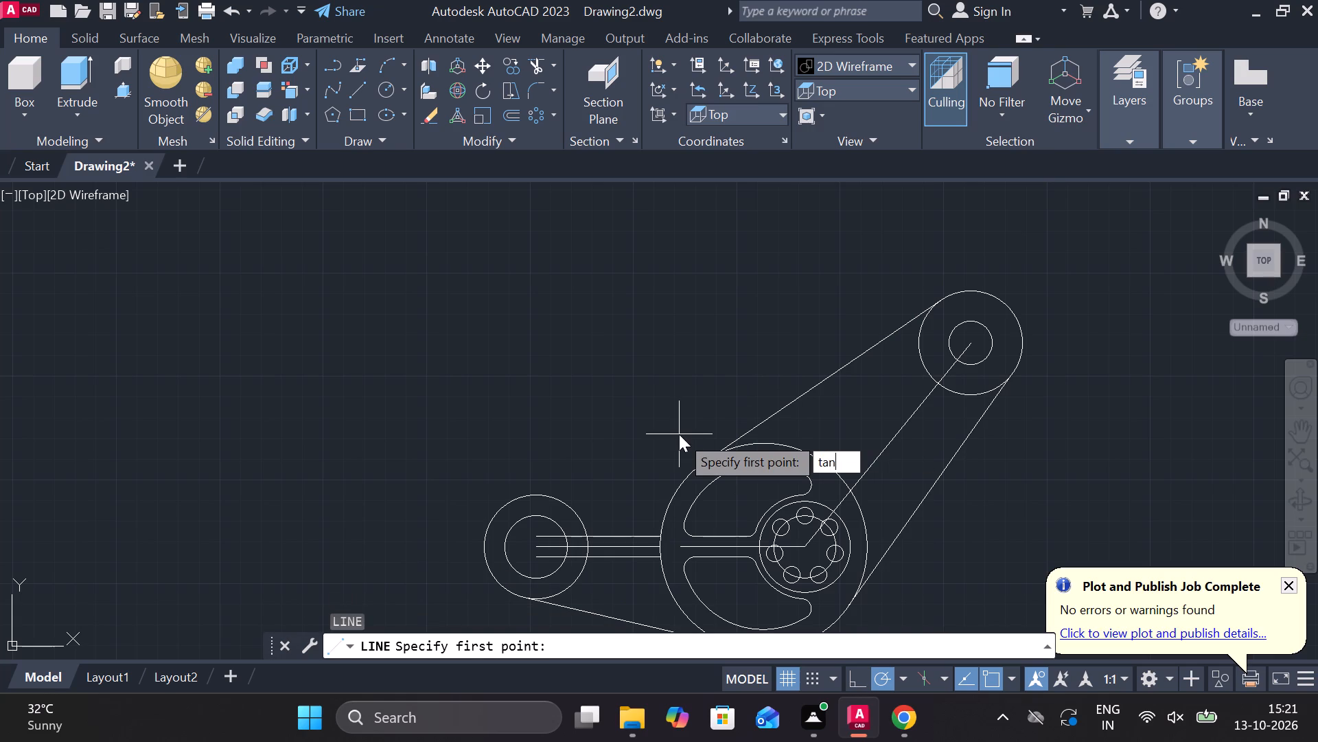
key(space)
click(531, 491)
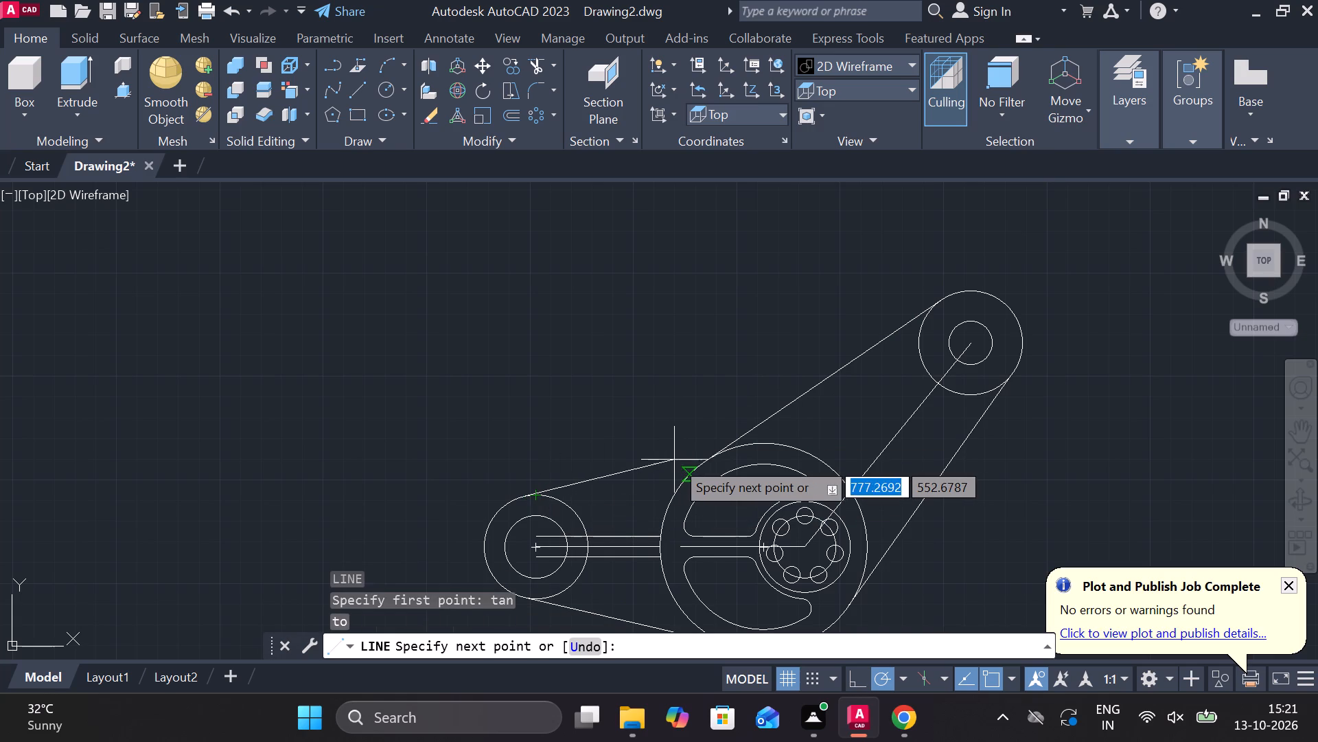
text(tan)
key(space)
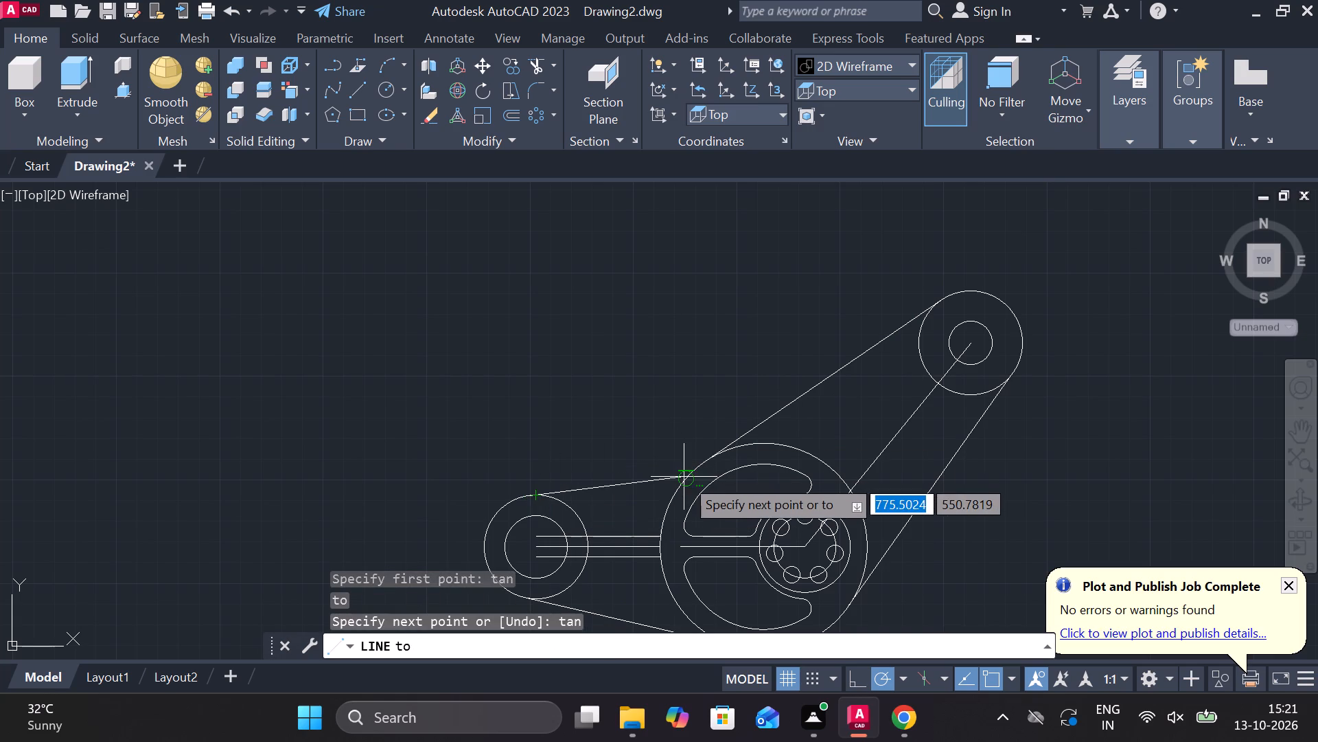
click(692, 474)
key(Escape)
Examine where the two upper tangent lines cross each other and meet the large hub circle.
scroll(750, 438, up, 3)
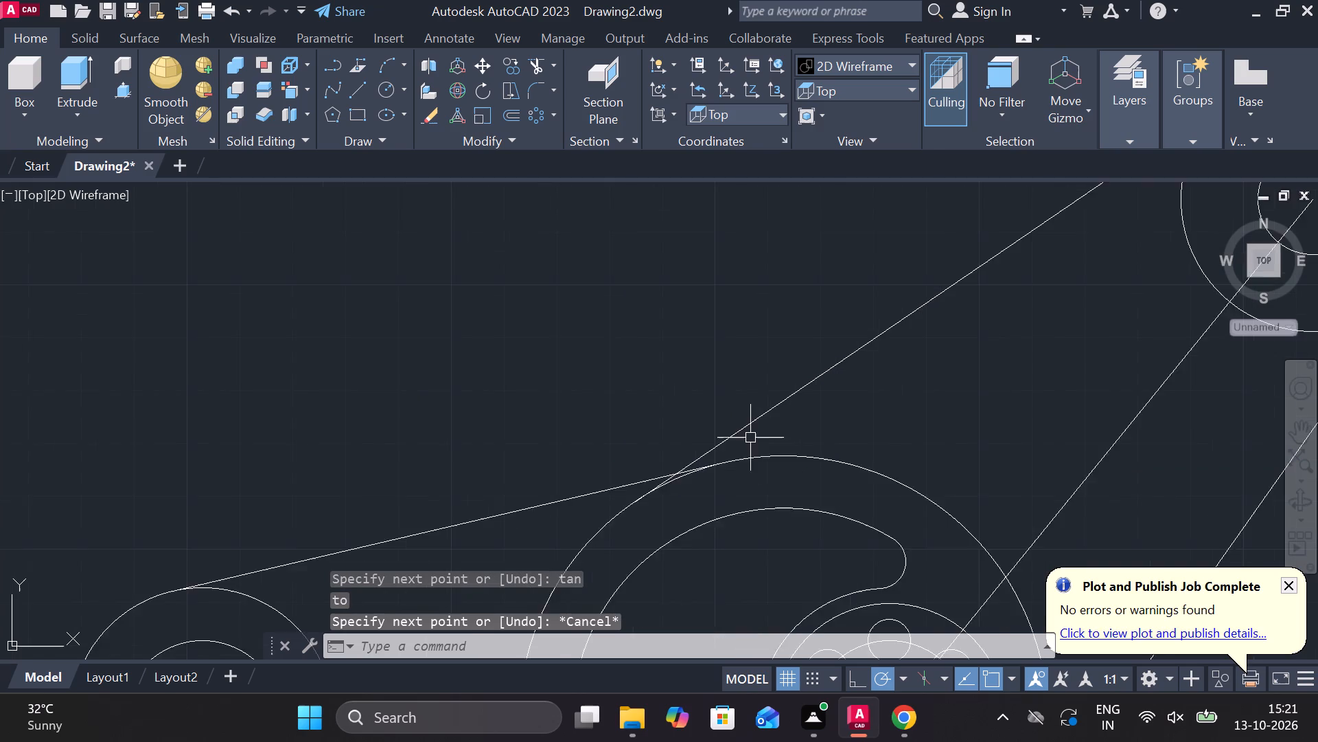
scroll(647, 514, up, 1)
scroll(647, 514, down, 7)
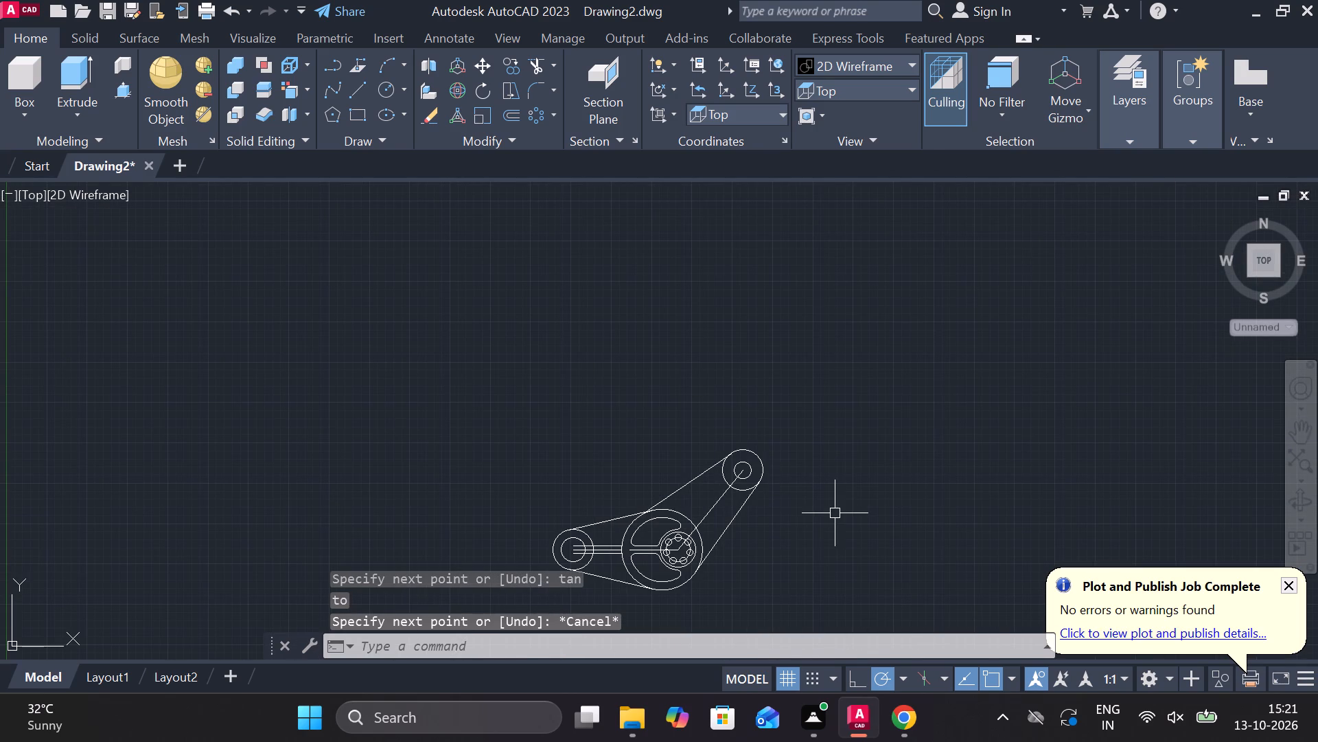
scroll(608, 550, up, 3)
scroll(746, 466, up, 3)
middle_drag(763, 438, 637, 625)
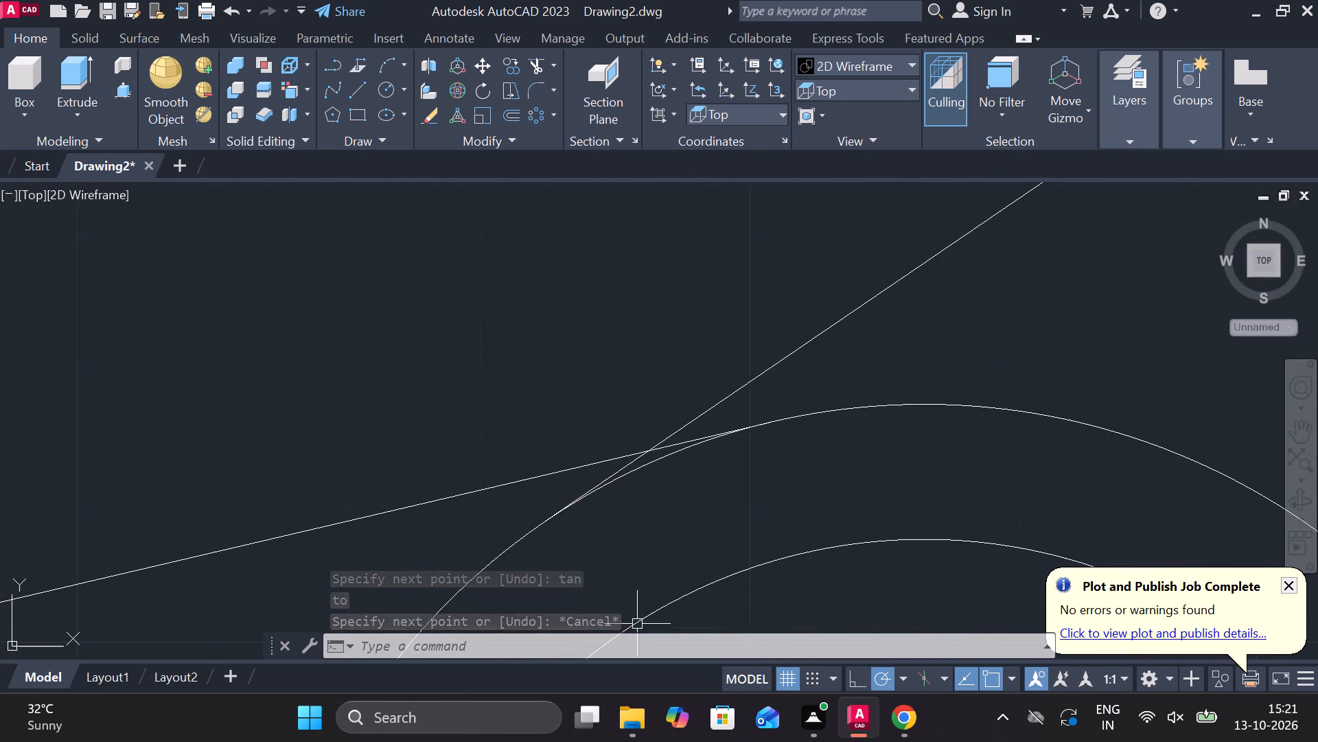
scroll(669, 450, up, 2)
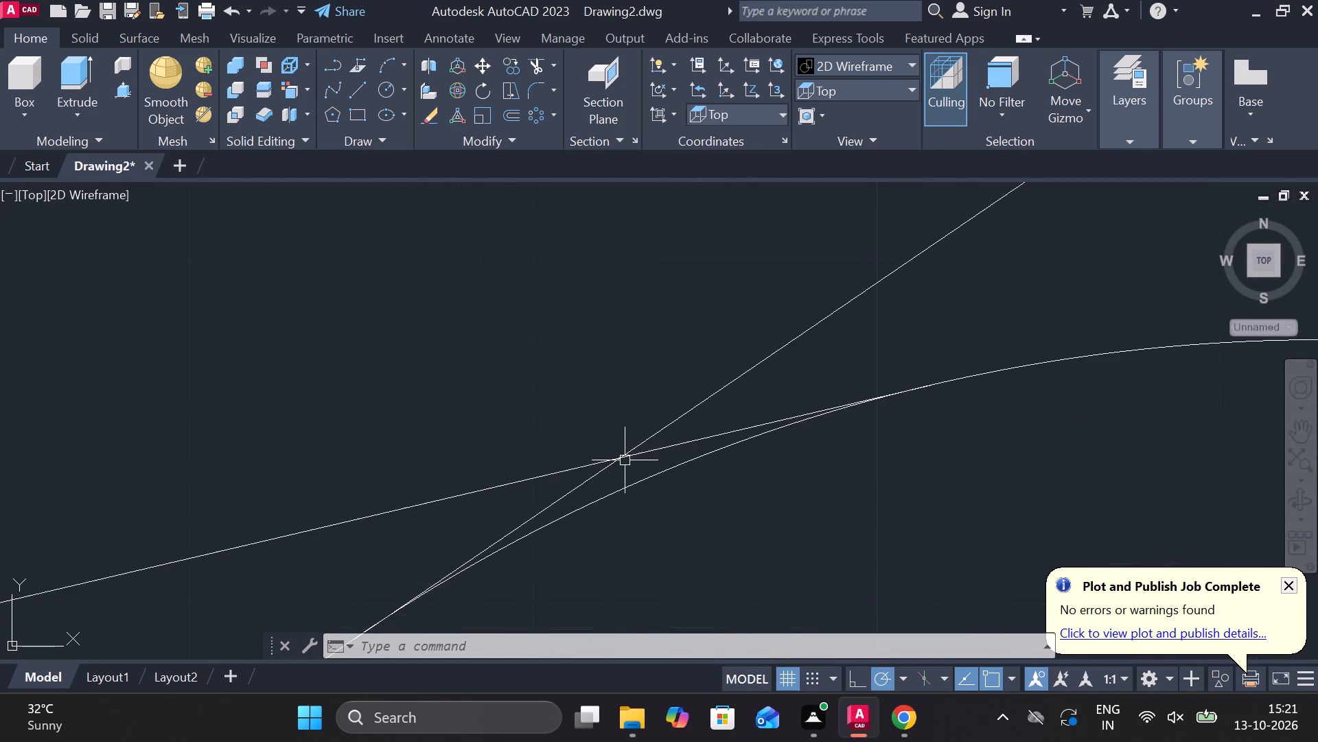
click(622, 462)
click(618, 458)
click(646, 446)
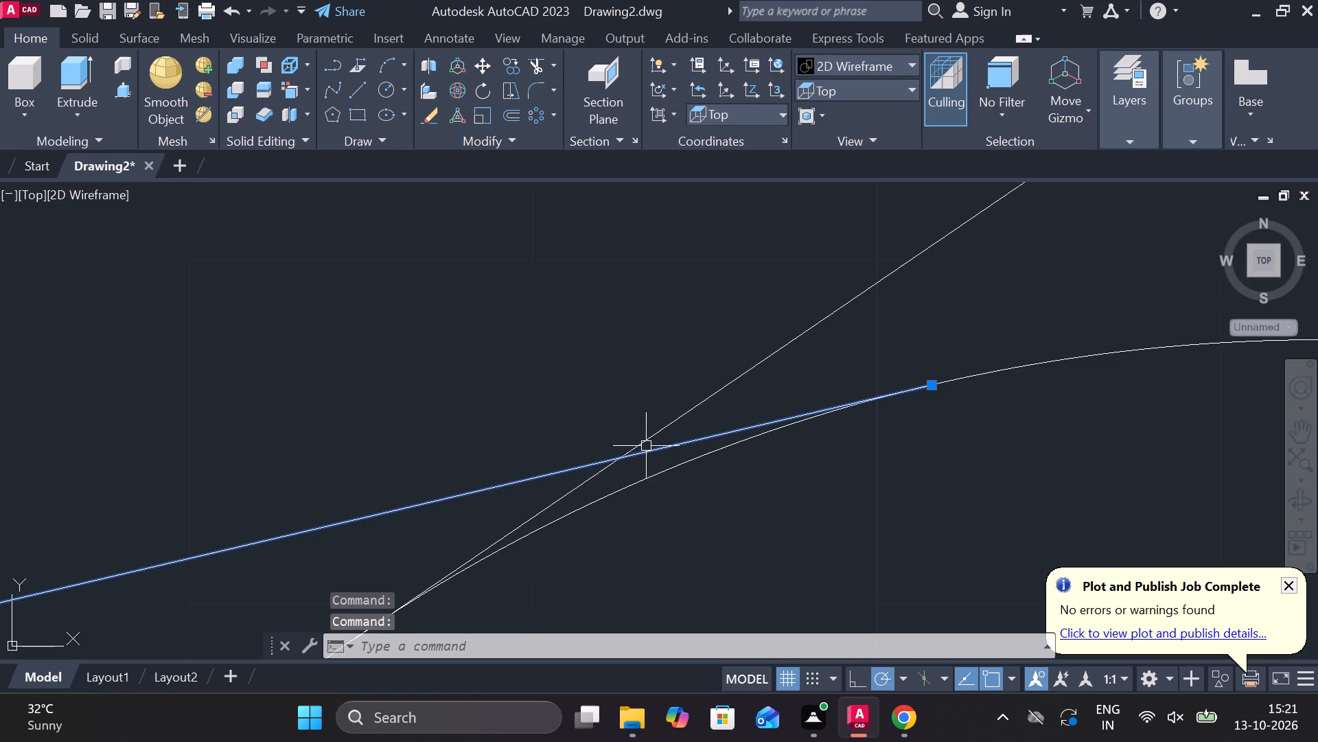
click(639, 447)
click(621, 456)
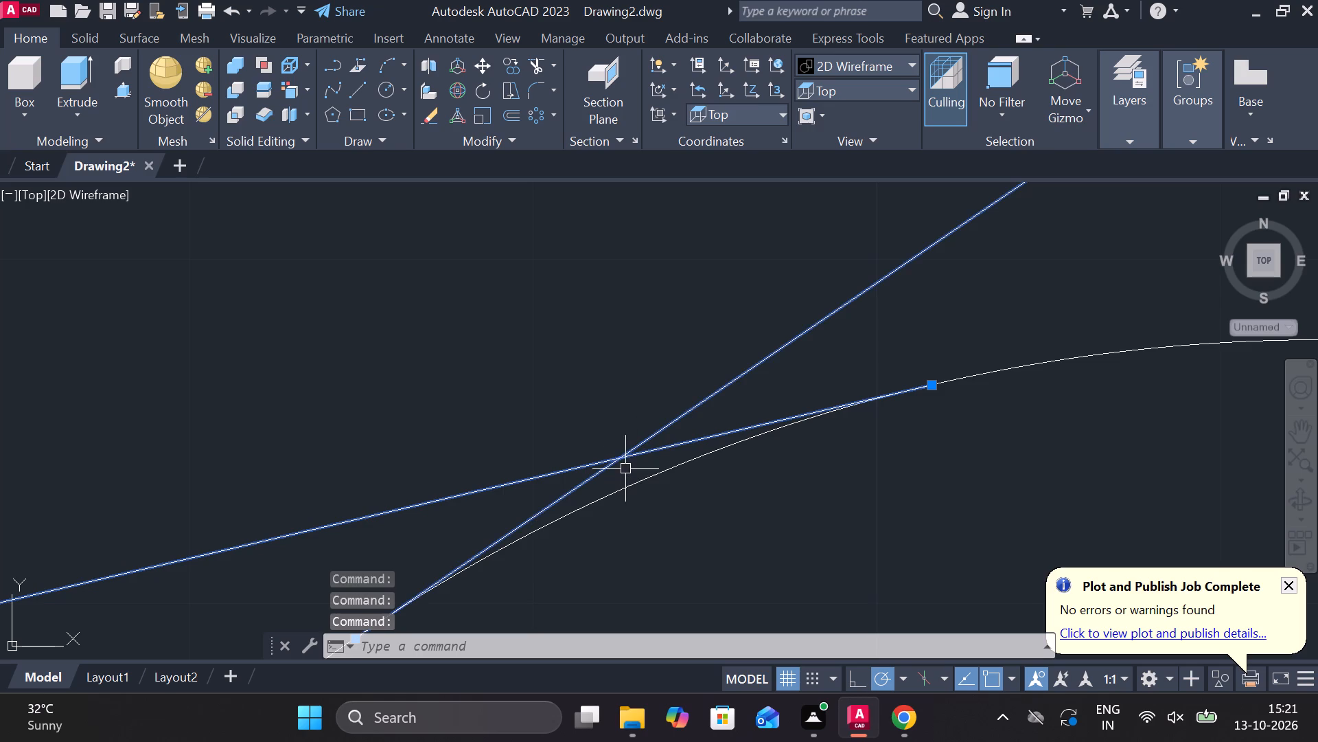
scroll(631, 468, down, 3)
key(Escape)
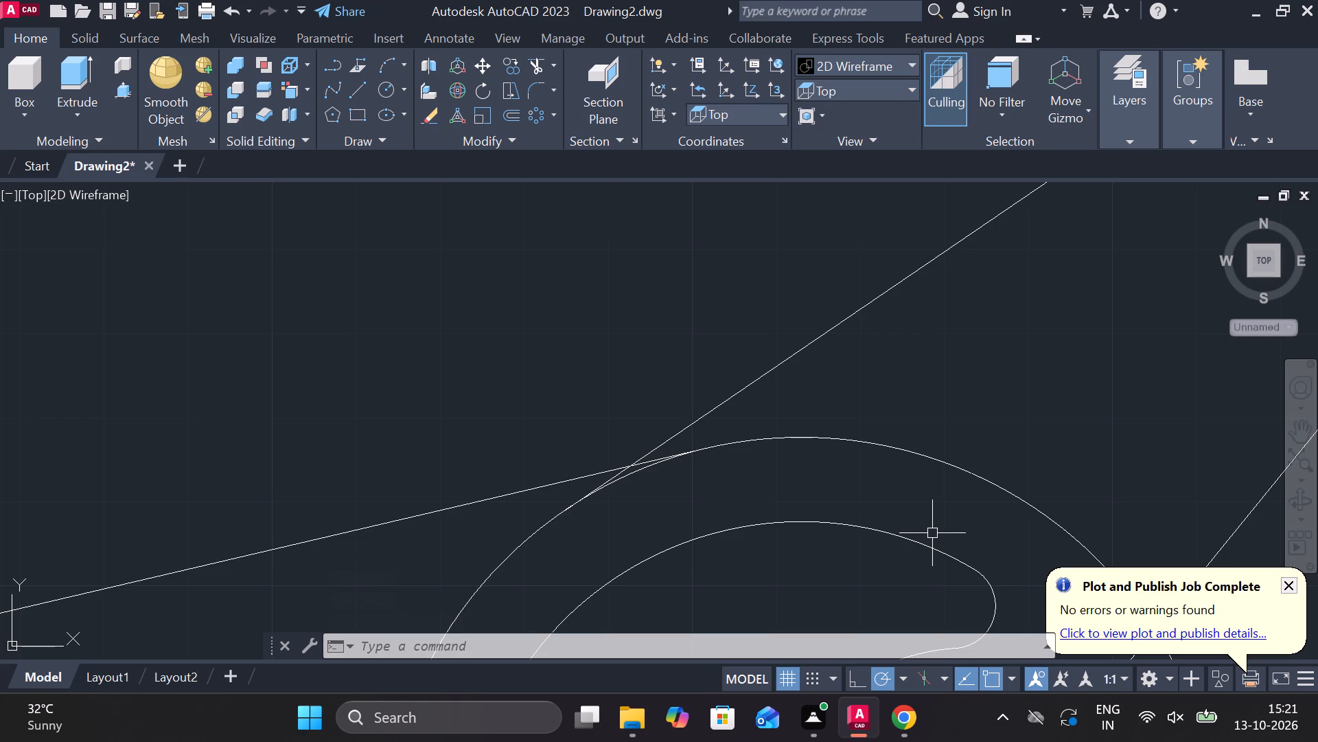
Offset the left arm's upper and lower tangent outline lines inward by 10.
scroll(947, 511, down, 2)
middle_drag(732, 507, 658, 357)
key(Escape)
click(589, 374)
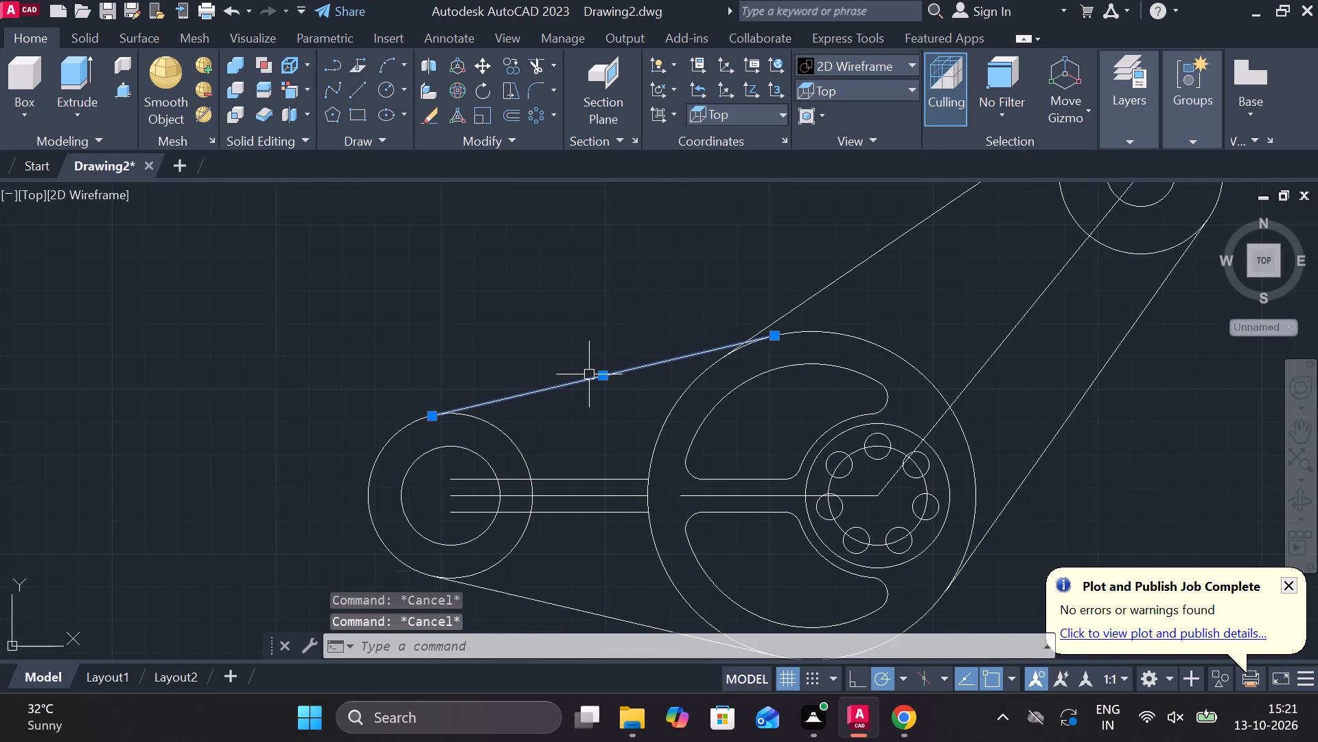
key(o)
key(Return)
key(Return)
text(10)
key(Return)
middle_drag(589, 444, 584, 408)
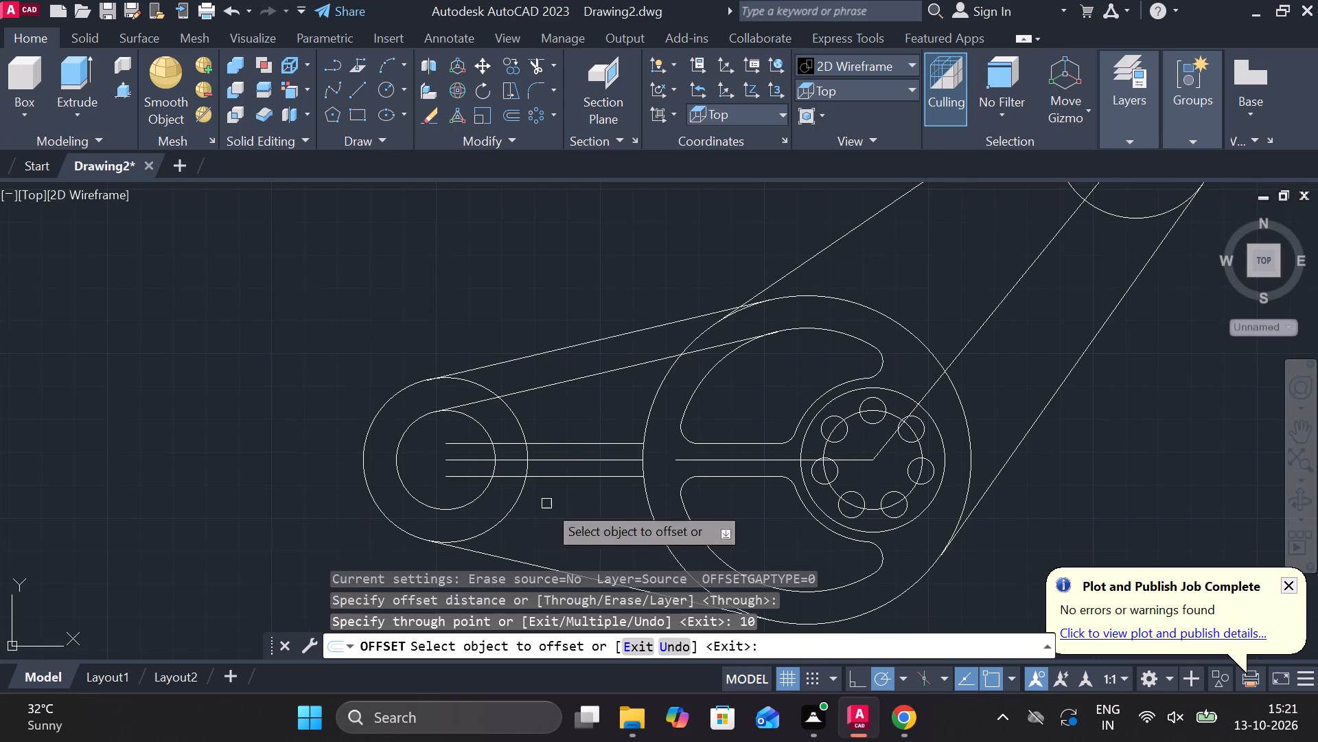
click(523, 560)
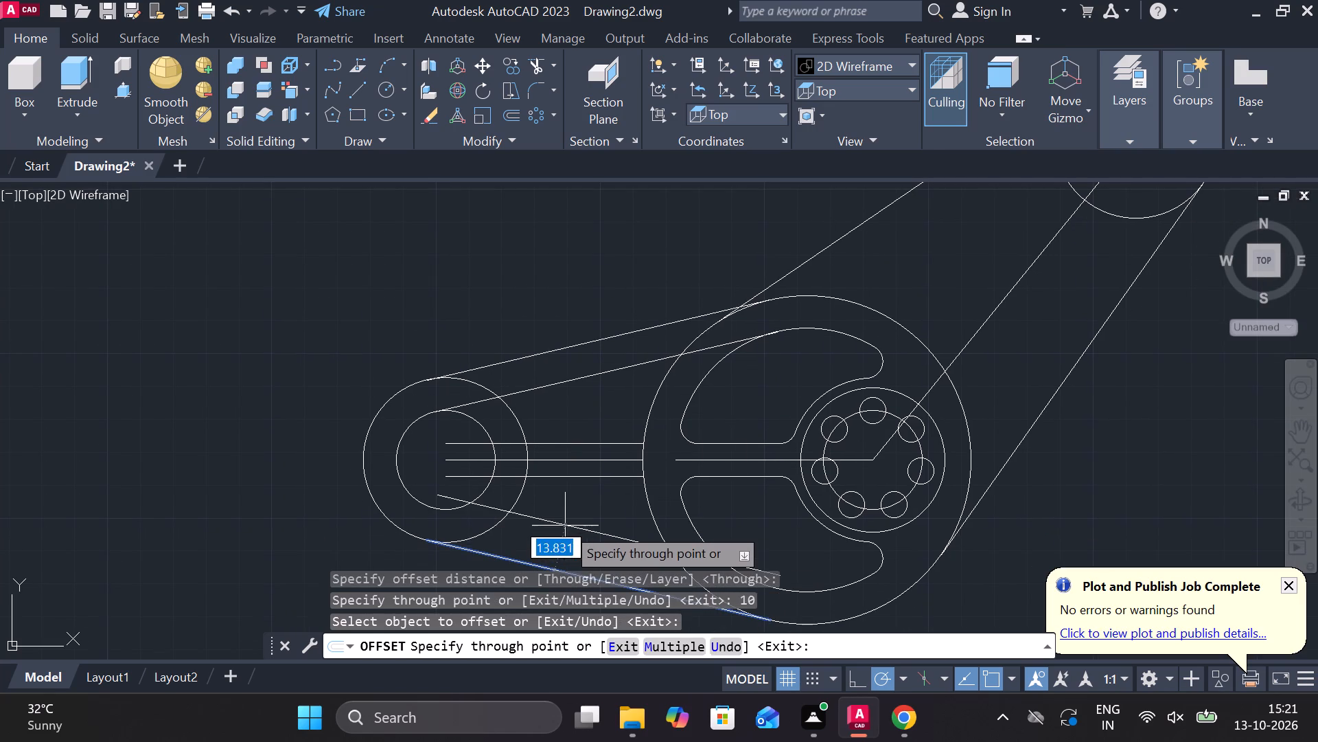
text(10)
key(Return)
Offset both tangent outline lines of the upper-right arm inward by 10.
middle_drag(926, 210, 858, 286)
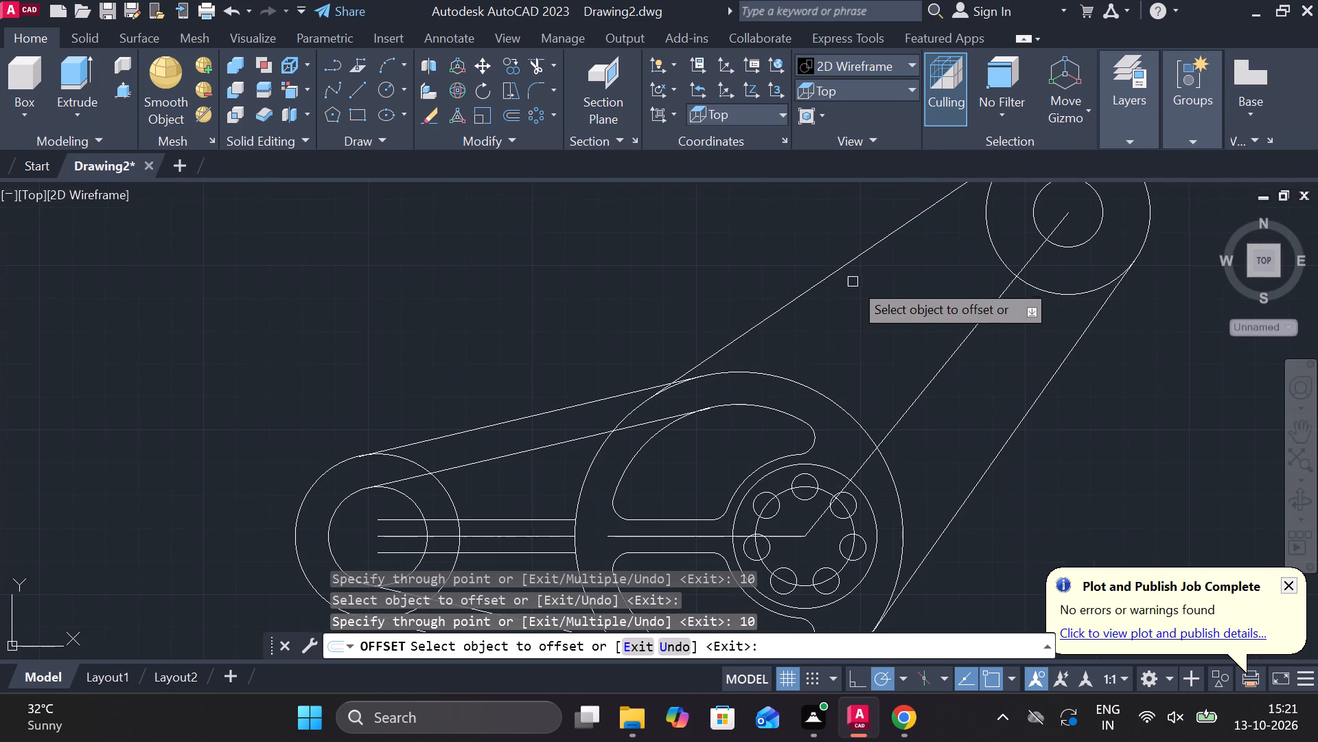
click(844, 270)
text(10)
key(Return)
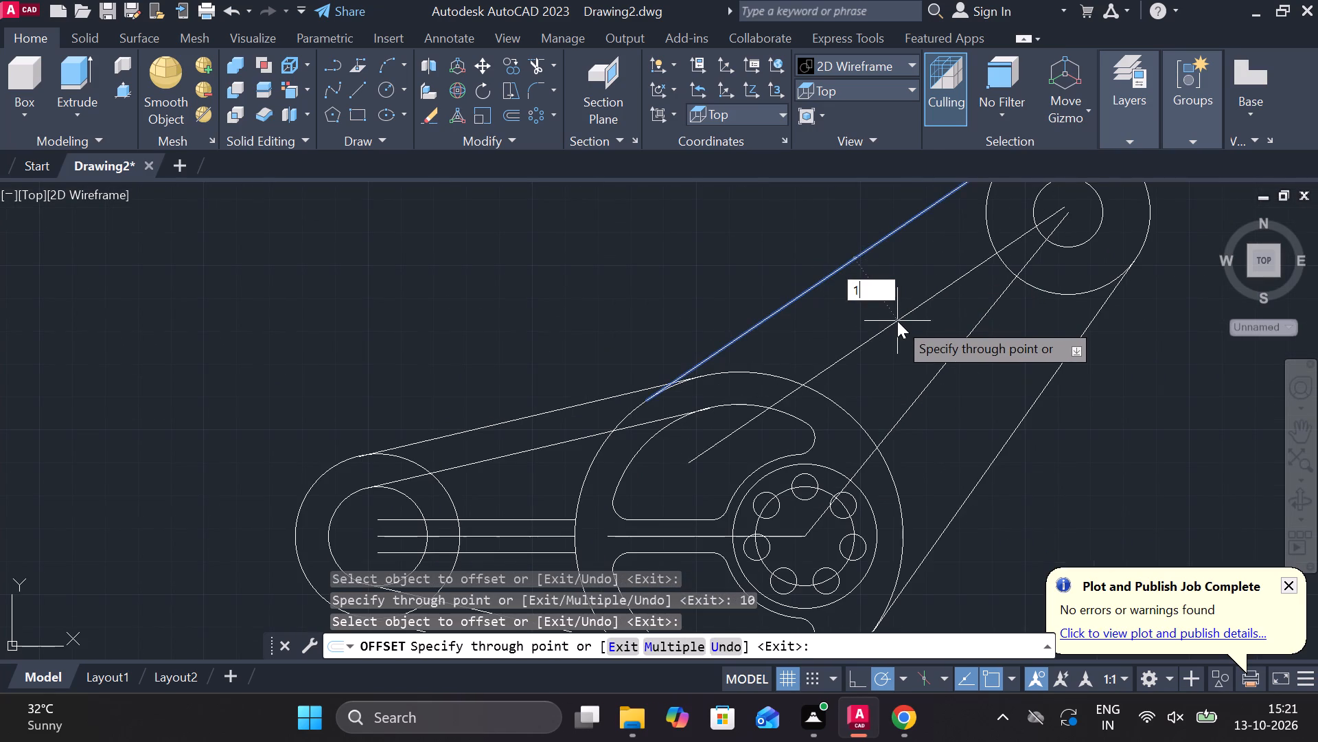
click(1002, 448)
text(10)
key(Return)
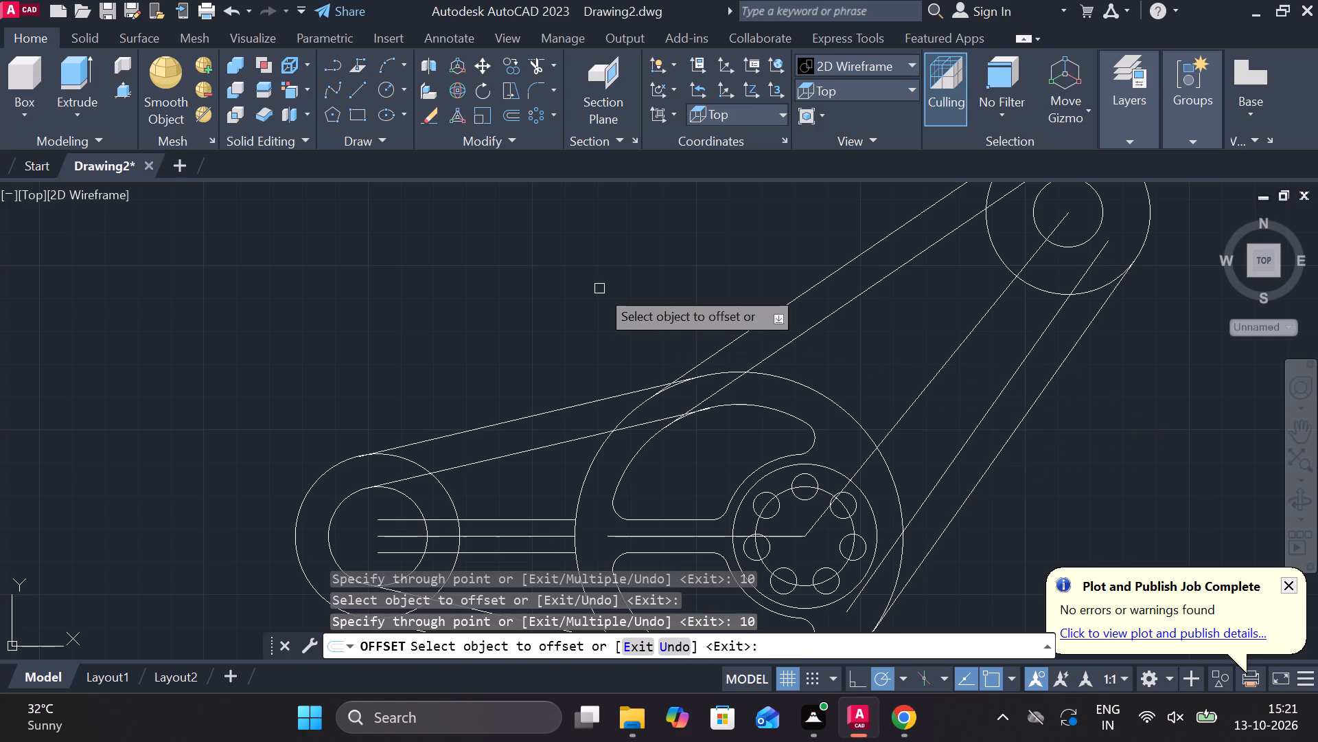
key(Escape)
Fillet the left arm's two inner offset lines with the left end's outer circle and the large hub circle, using radius 5 in multiple mode.
text(f r)
key(space)
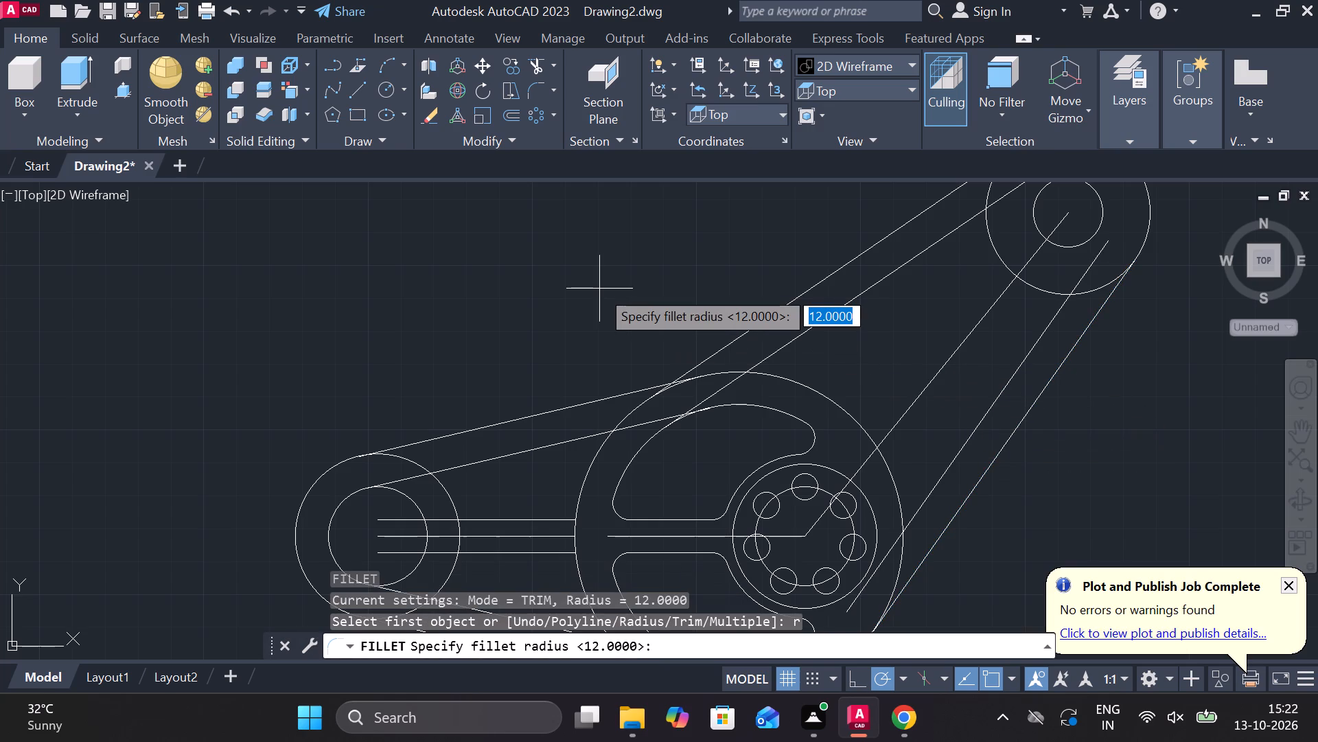
text(5)
key(space)
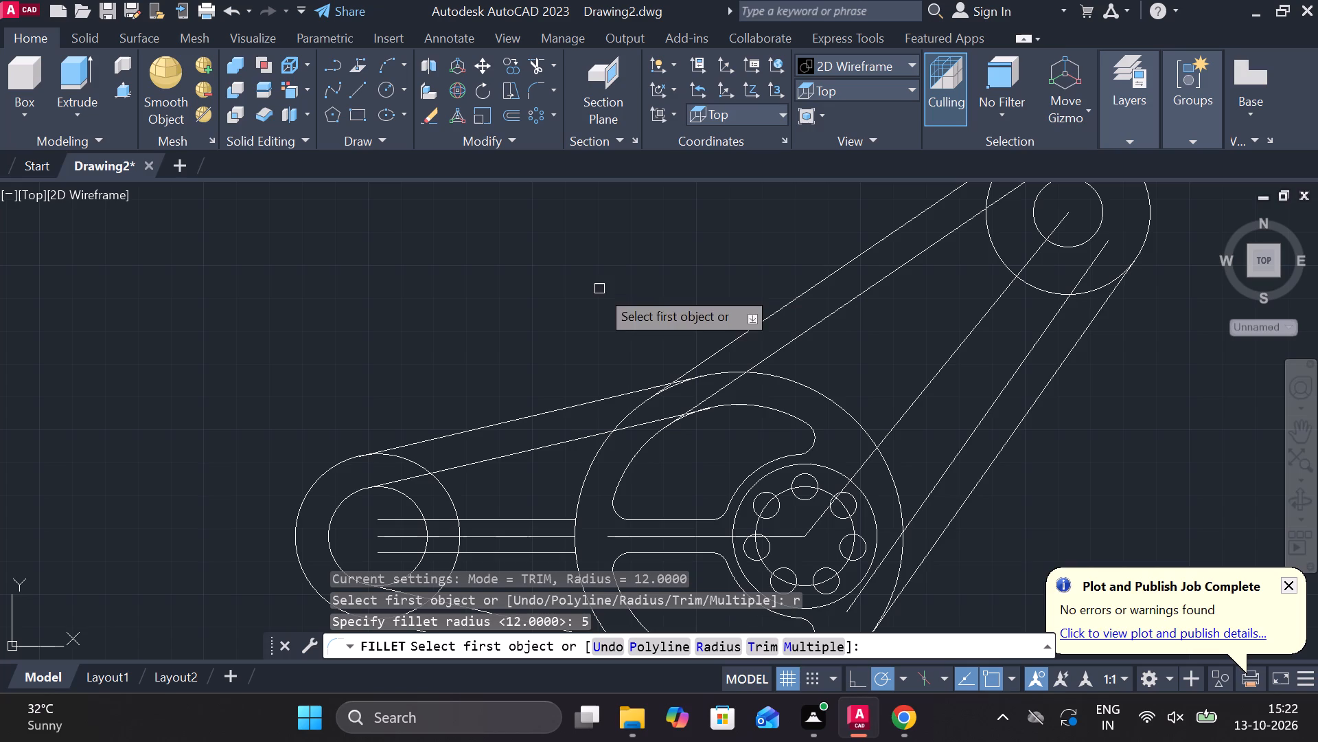
click(840, 645)
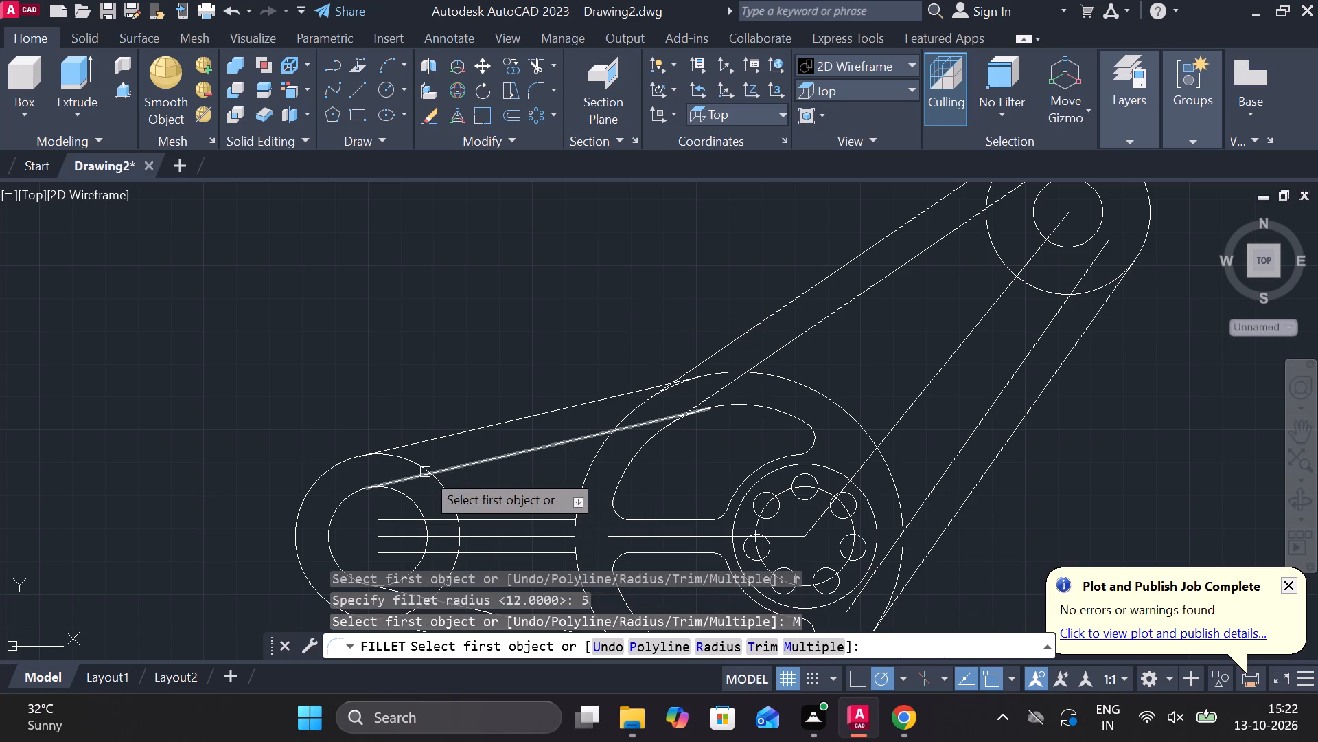
click(460, 467)
drag(447, 499, 454, 499)
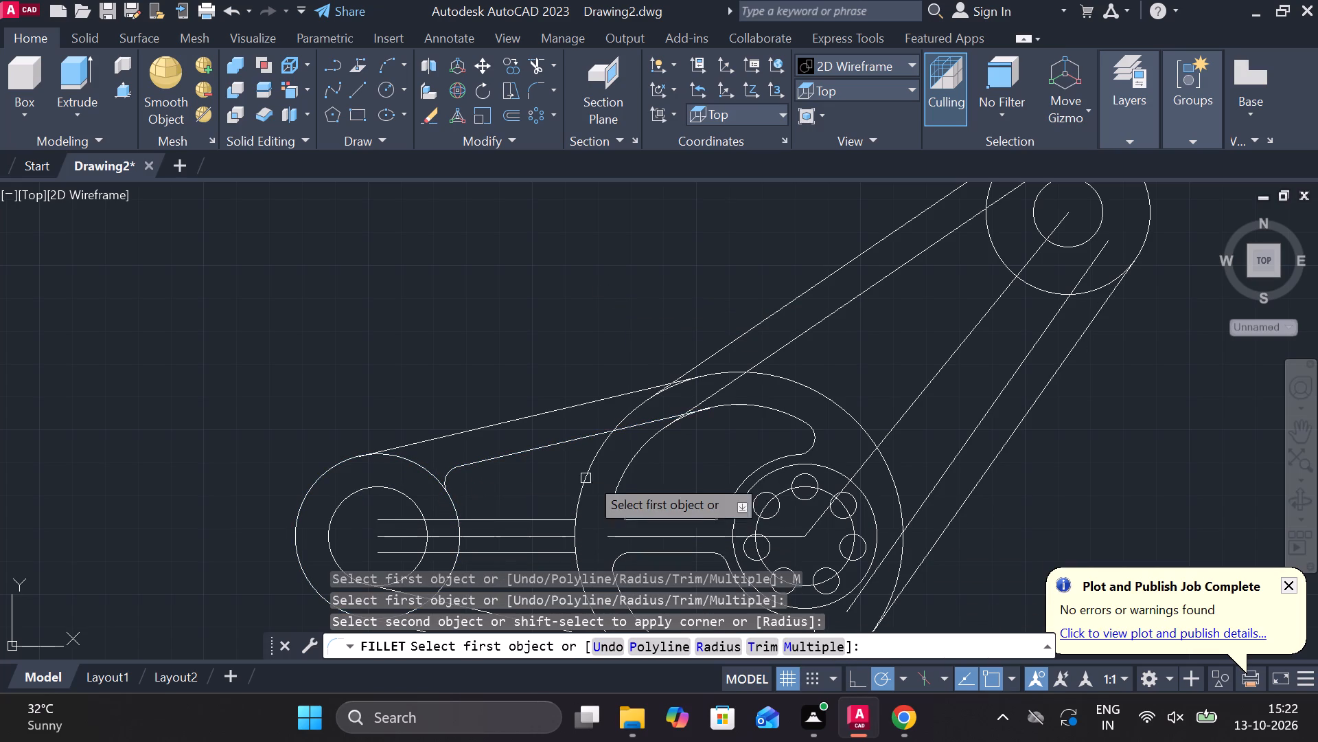
click(592, 431)
click(596, 451)
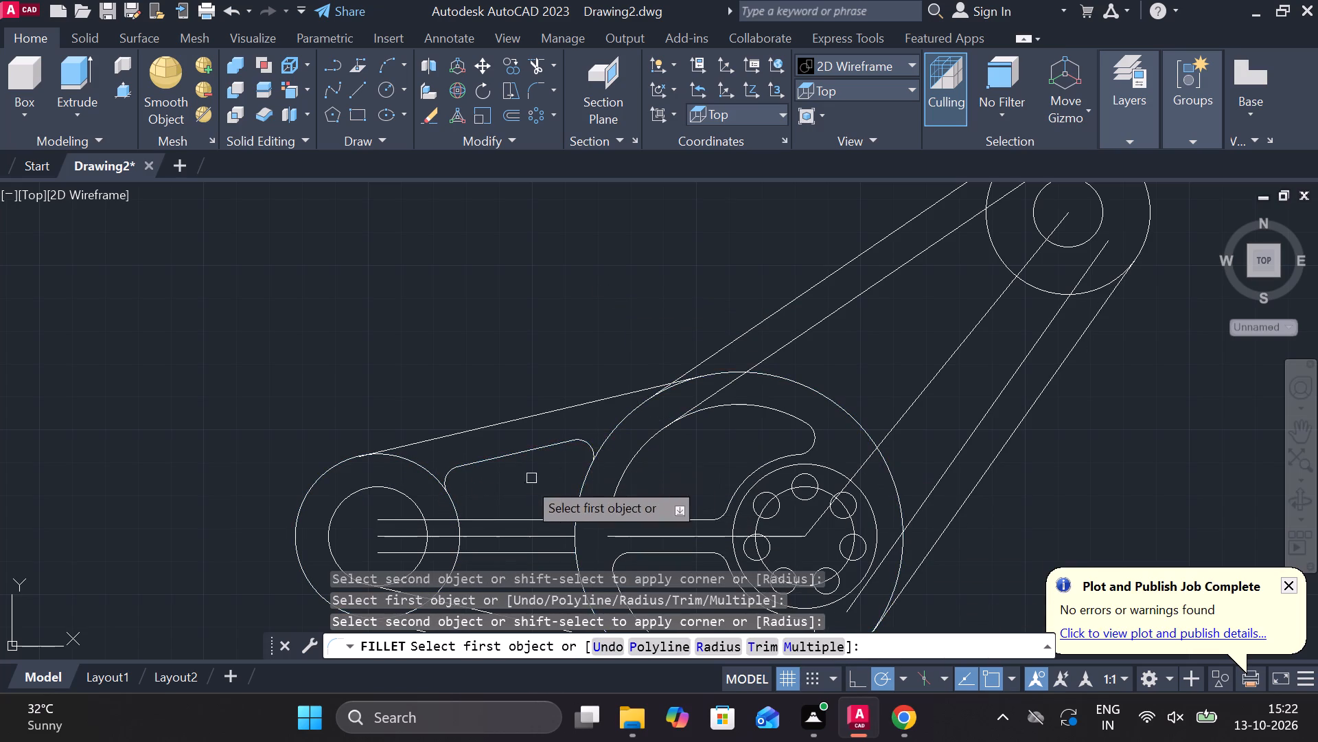
middle_drag(519, 482, 557, 374)
click(481, 471)
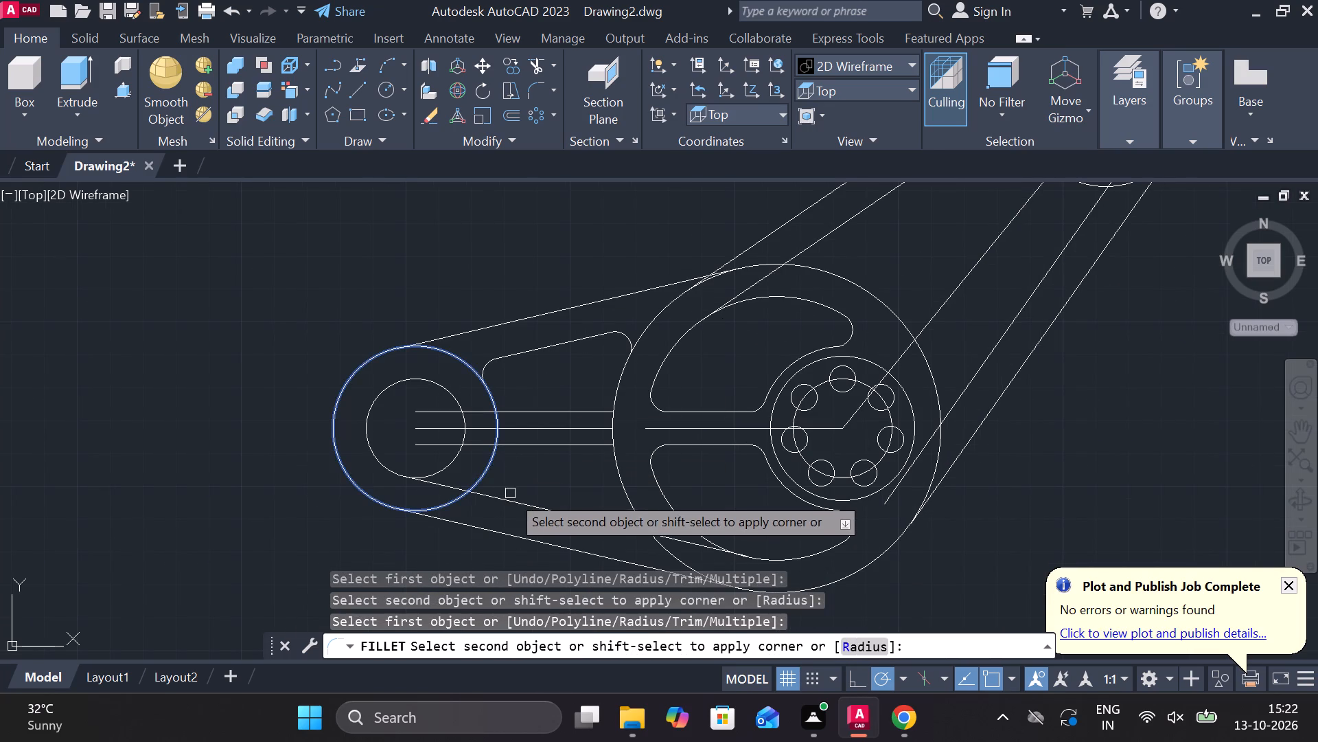
click(509, 503)
click(629, 505)
click(632, 528)
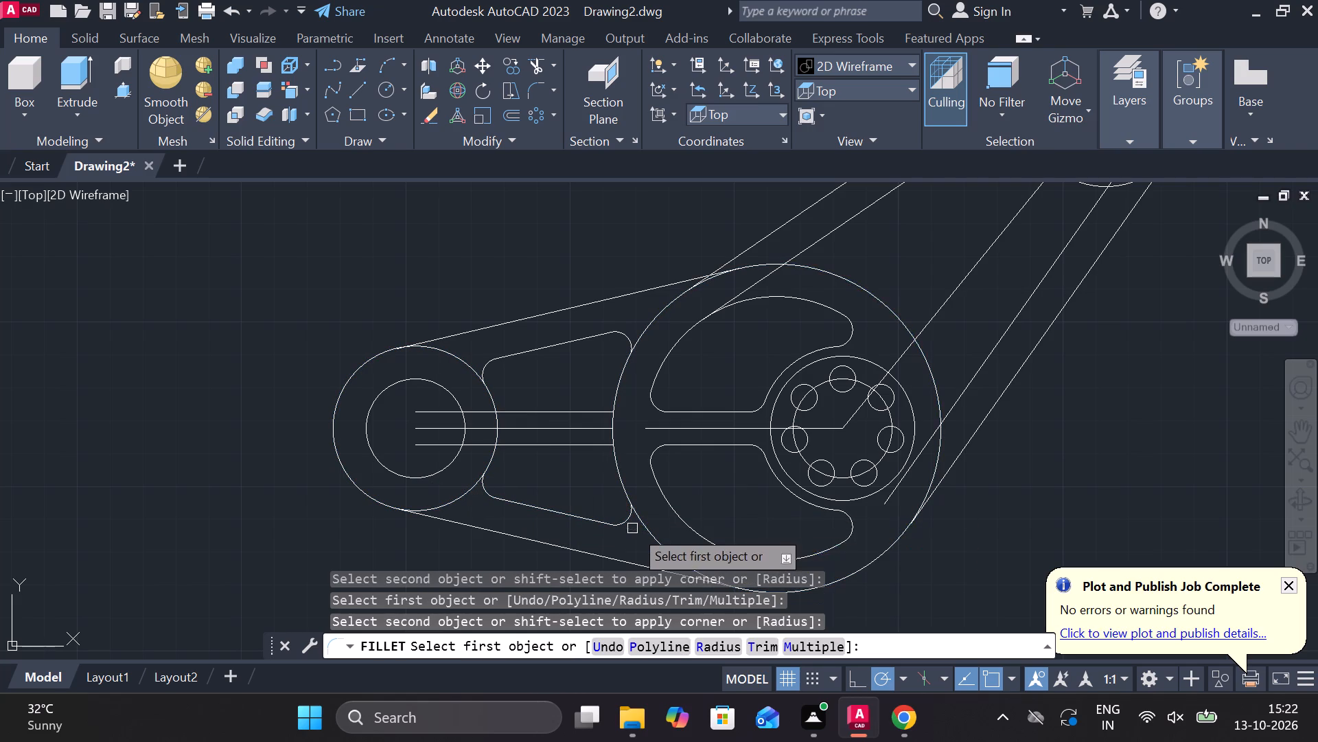
Fillet the upper-right arm's two inner offset lines with the large hub circle at radius 5.
click(830, 239)
click(834, 273)
middle_drag(865, 275, 710, 325)
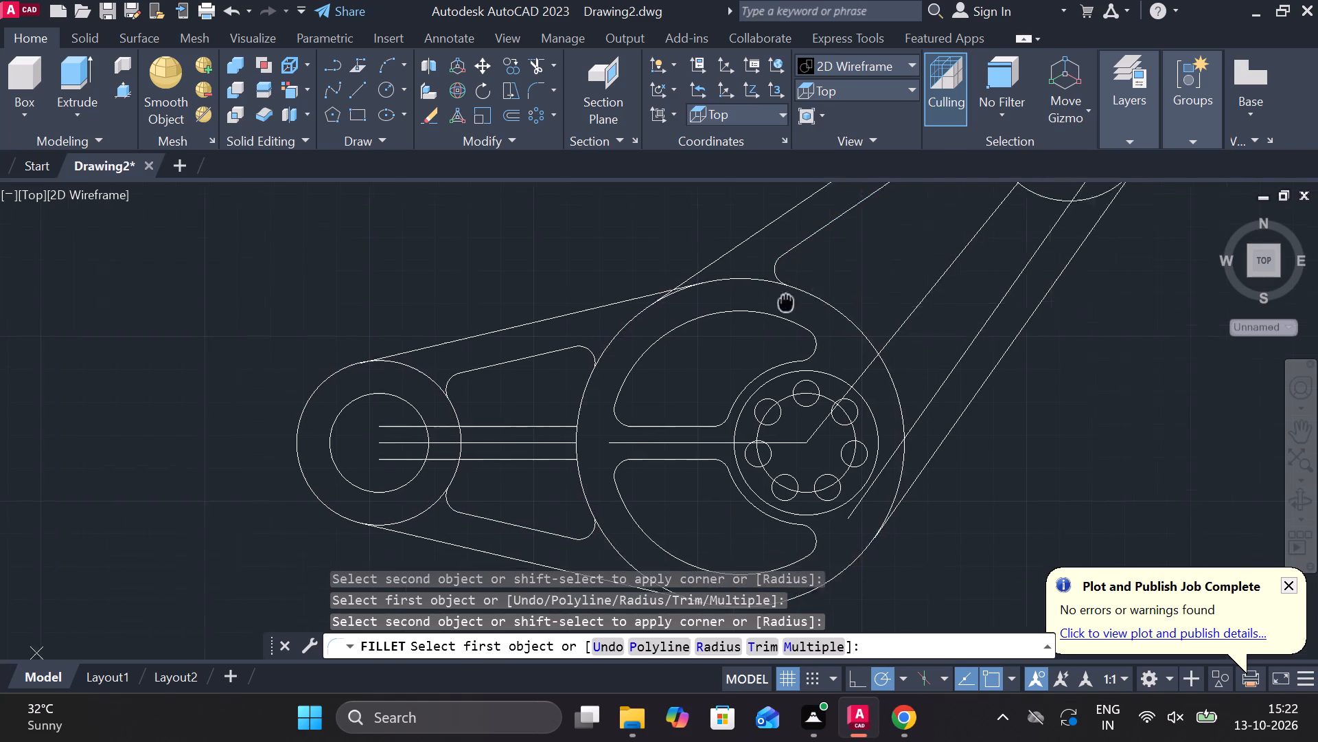
middle_drag(710, 325, 620, 345)
click(713, 468)
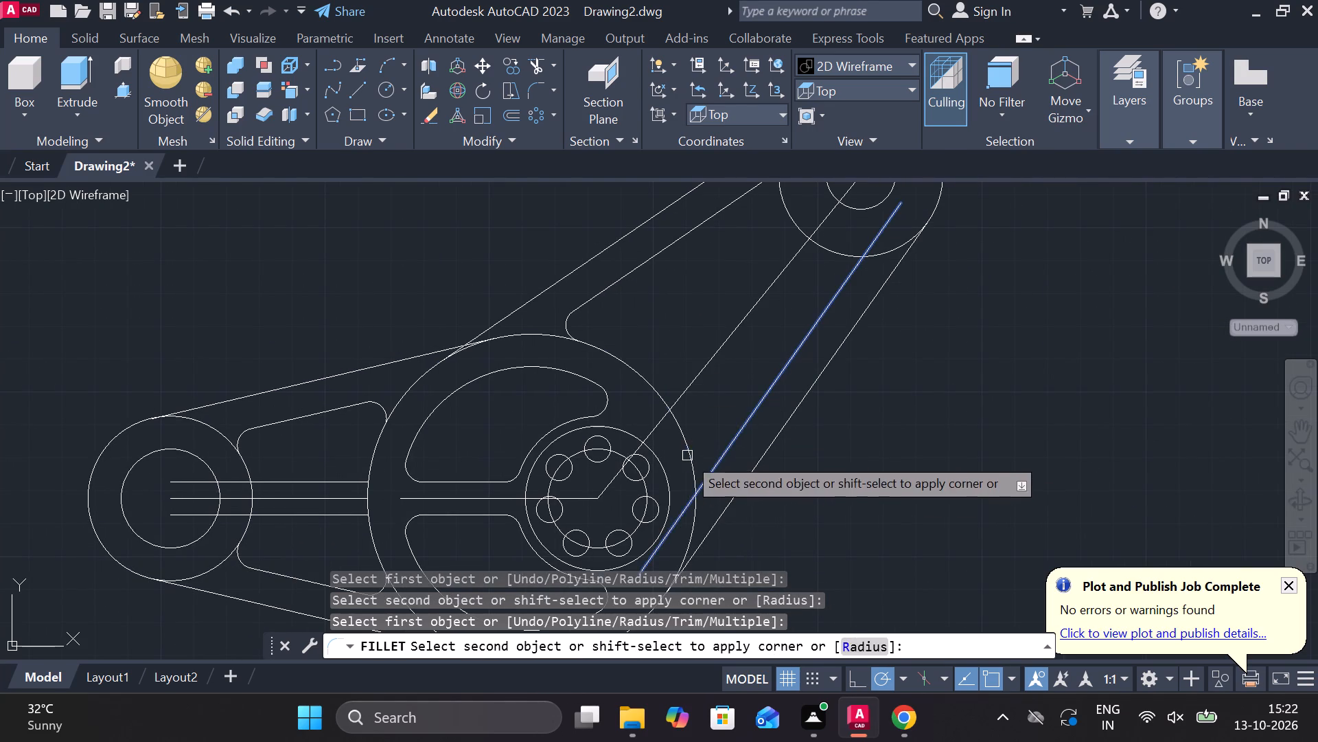
click(685, 453)
Fillet the upper-right arm's two inner offset lines with the outer circle at the arm's far end.
middle_drag(738, 417, 674, 508)
scroll(733, 420, down, 1)
click(695, 351)
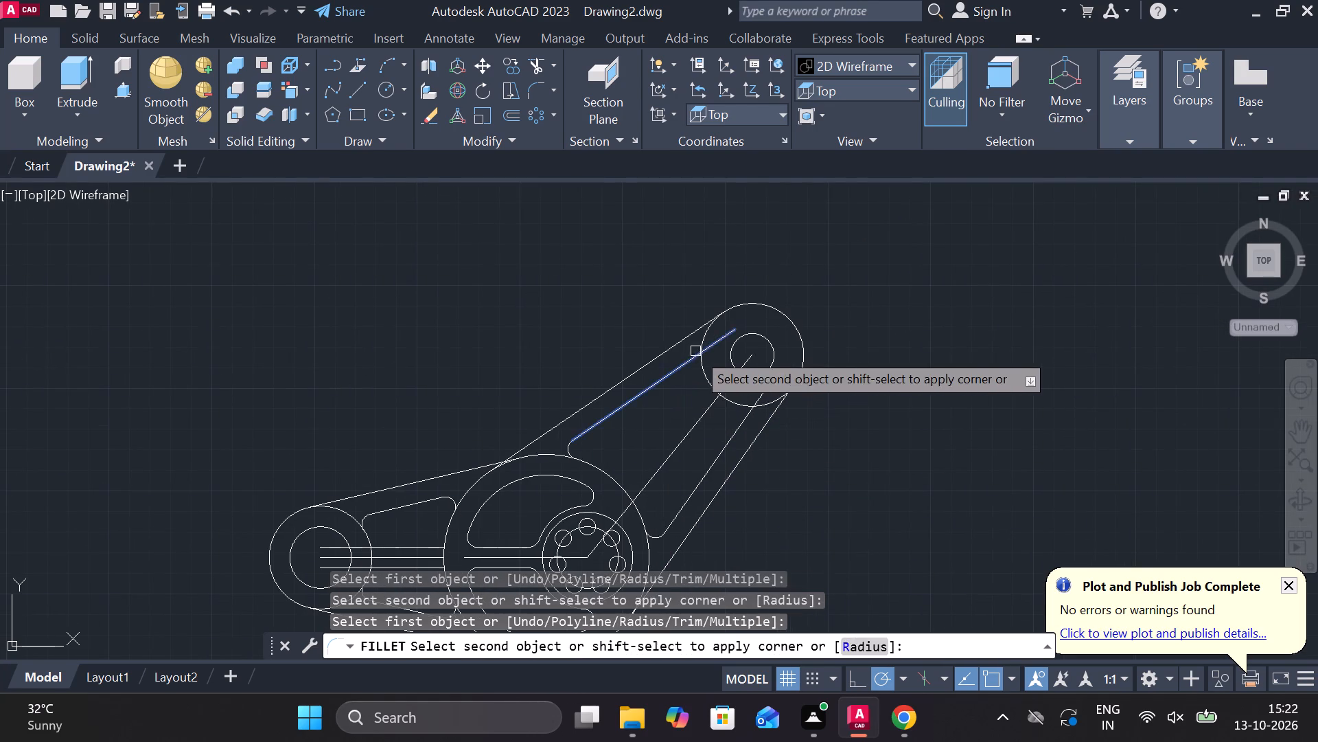
click(707, 376)
click(736, 416)
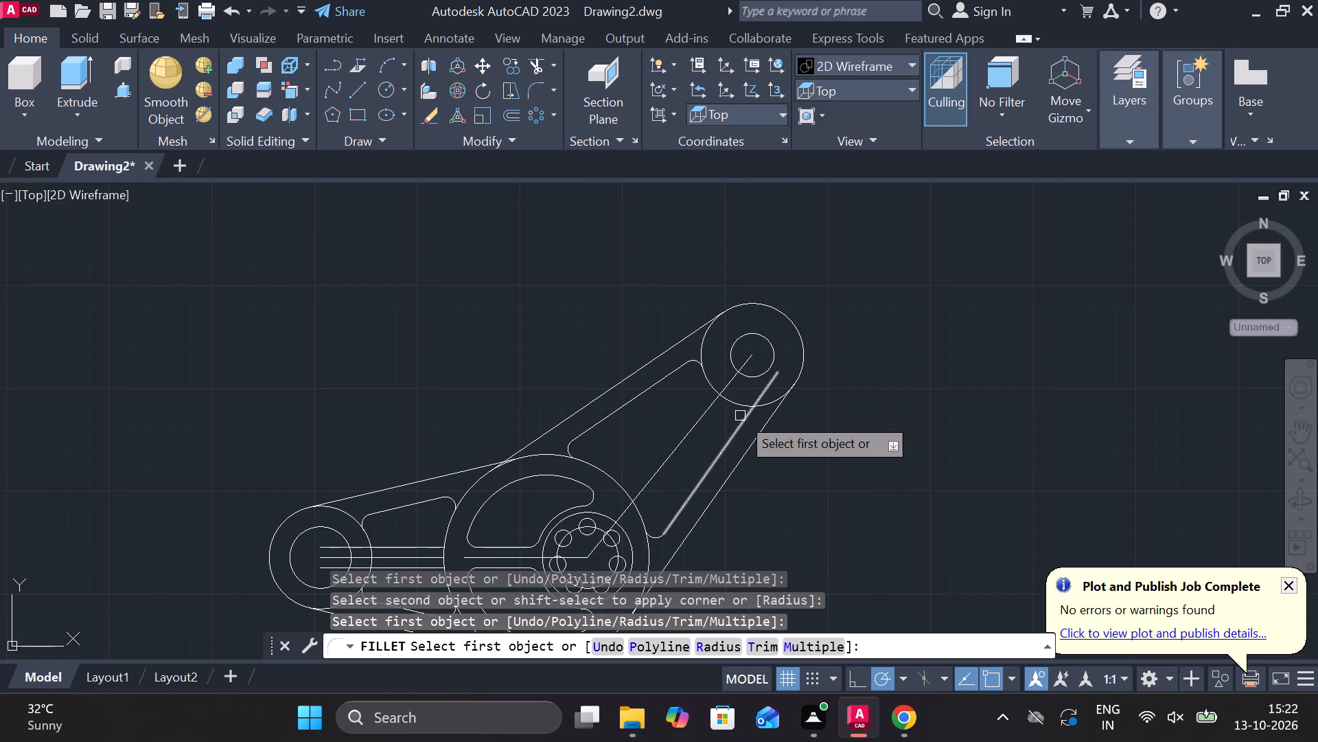
click(740, 416)
click(735, 405)
middle_drag(811, 460, 877, 366)
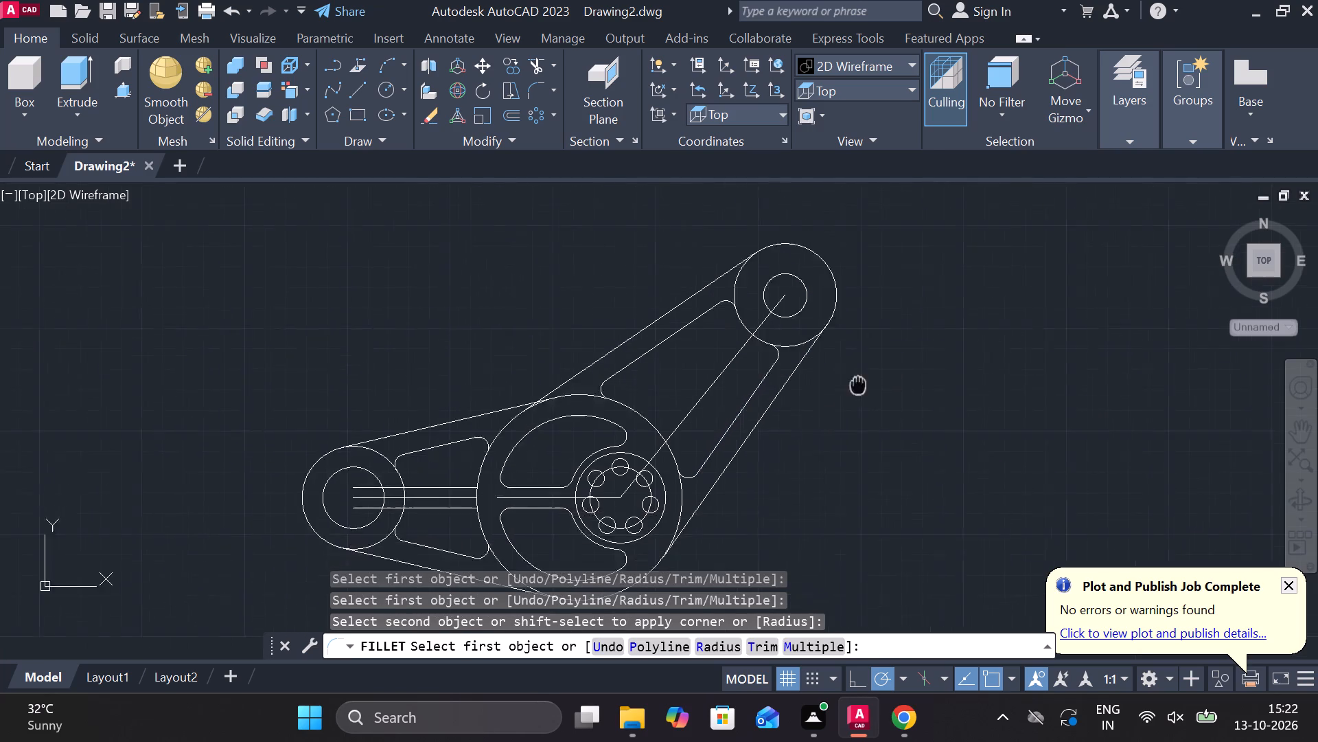
middle_drag(877, 366, 881, 361)
key(Escape)
Erase the left arm's three horizontal construction lines, the hub's horizontal centre line segments and the diagonal centre line to the upper-right end.
middle_drag(785, 488, 871, 378)
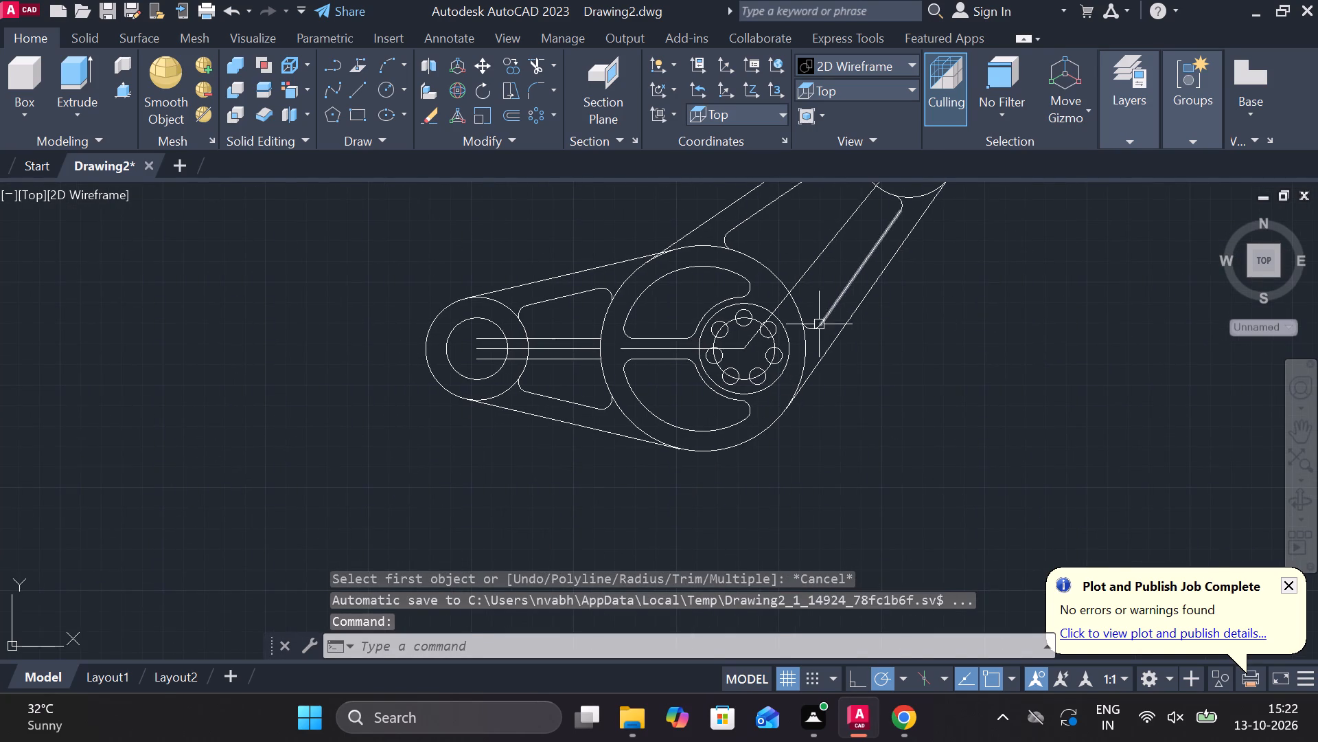
scroll(484, 336, up, 2)
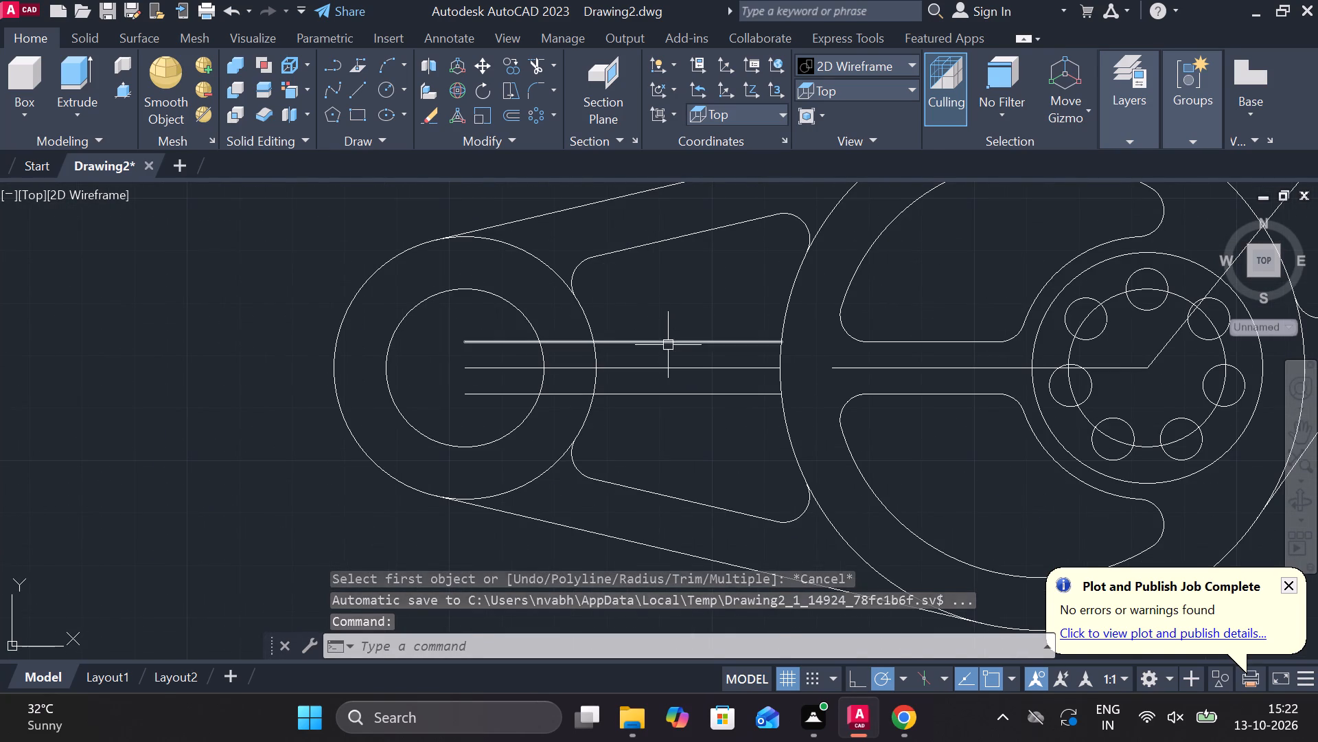
click(668, 345)
click(668, 372)
click(664, 385)
click(670, 396)
click(675, 398)
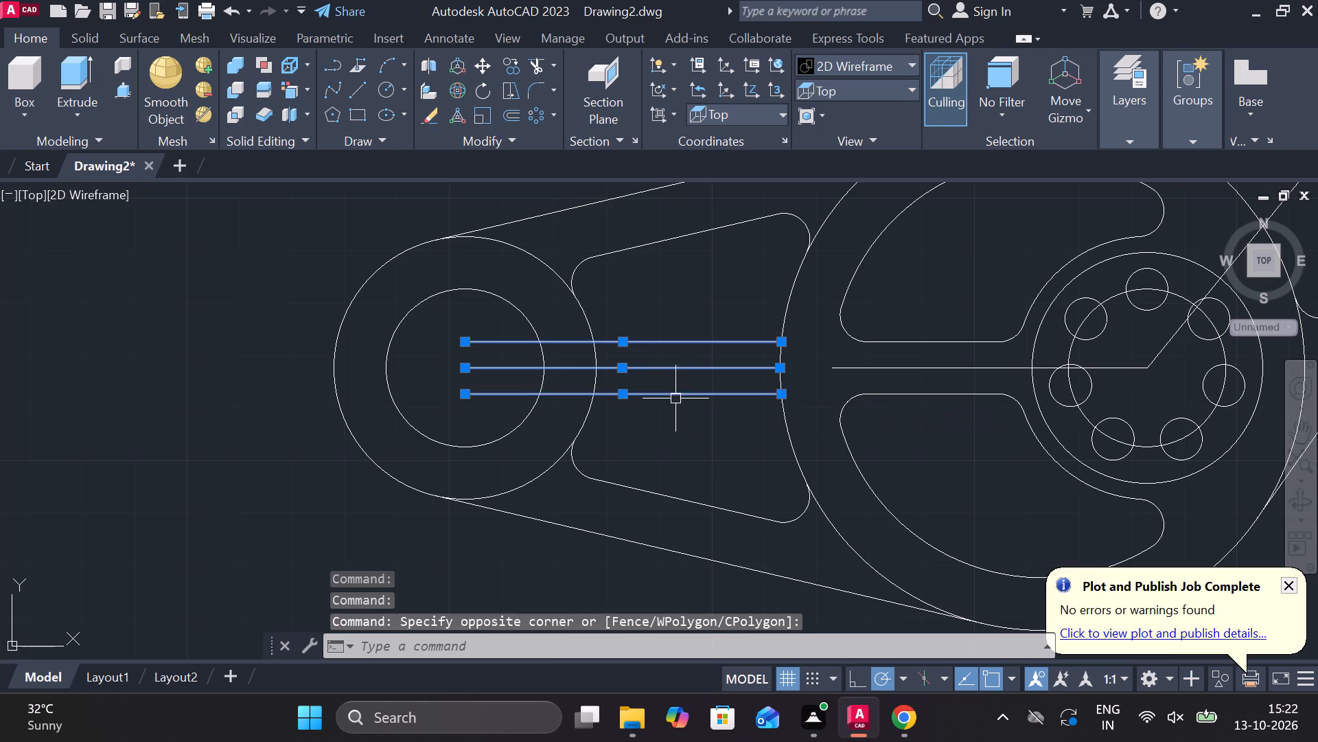
middle_drag(698, 401, 618, 413)
click(787, 378)
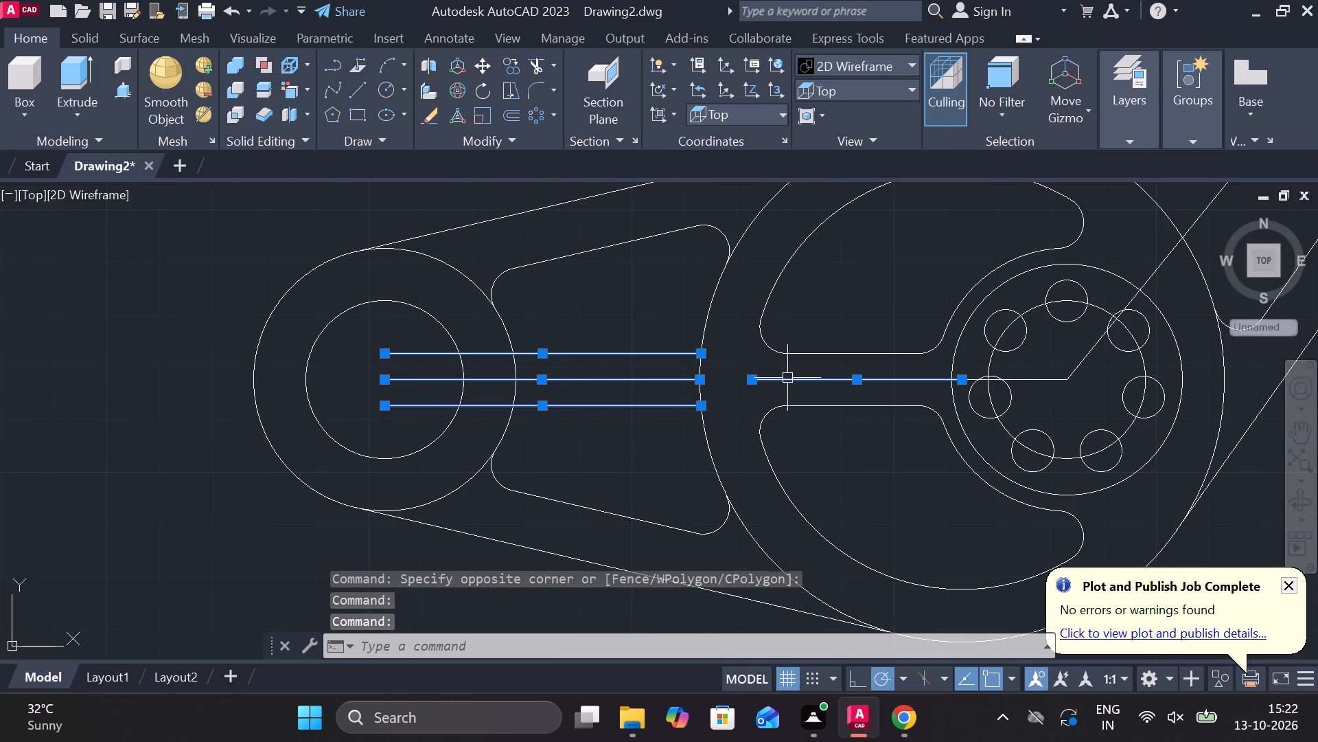
middle_drag(798, 379, 478, 447)
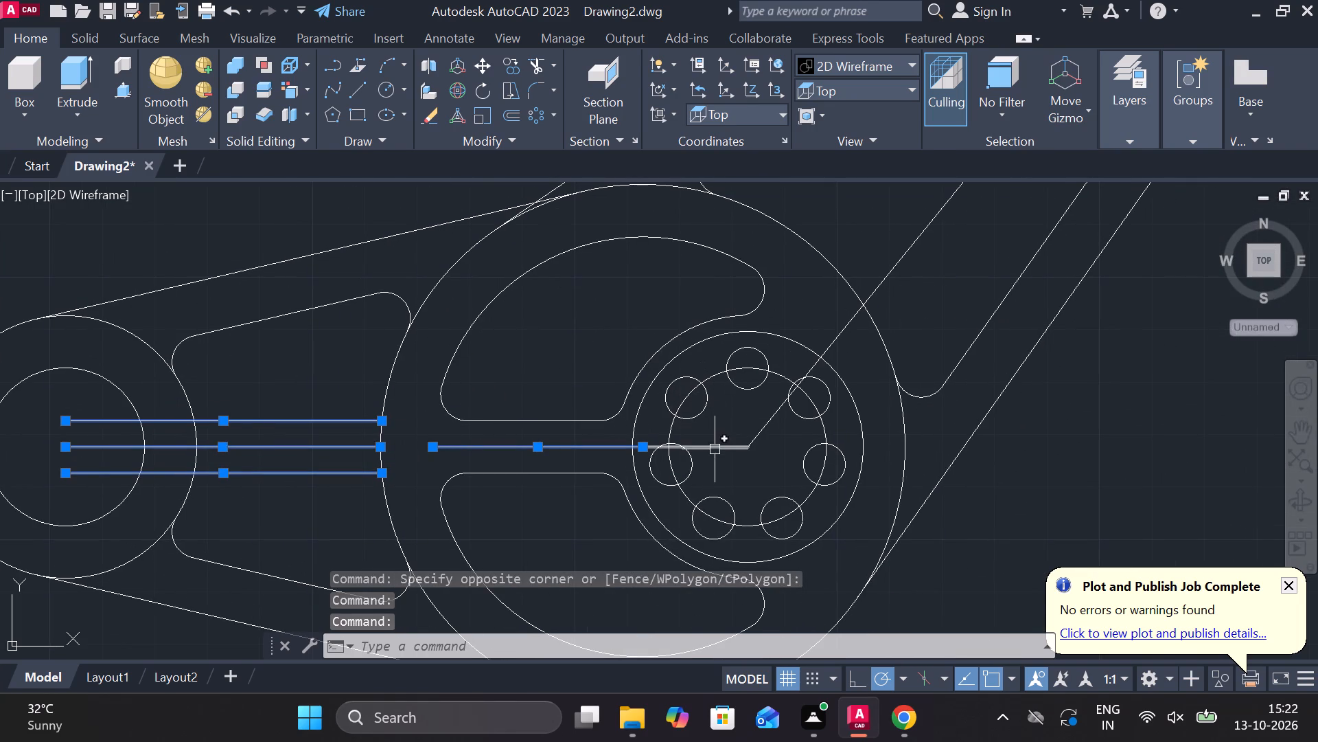
click(715, 451)
click(829, 332)
click(841, 344)
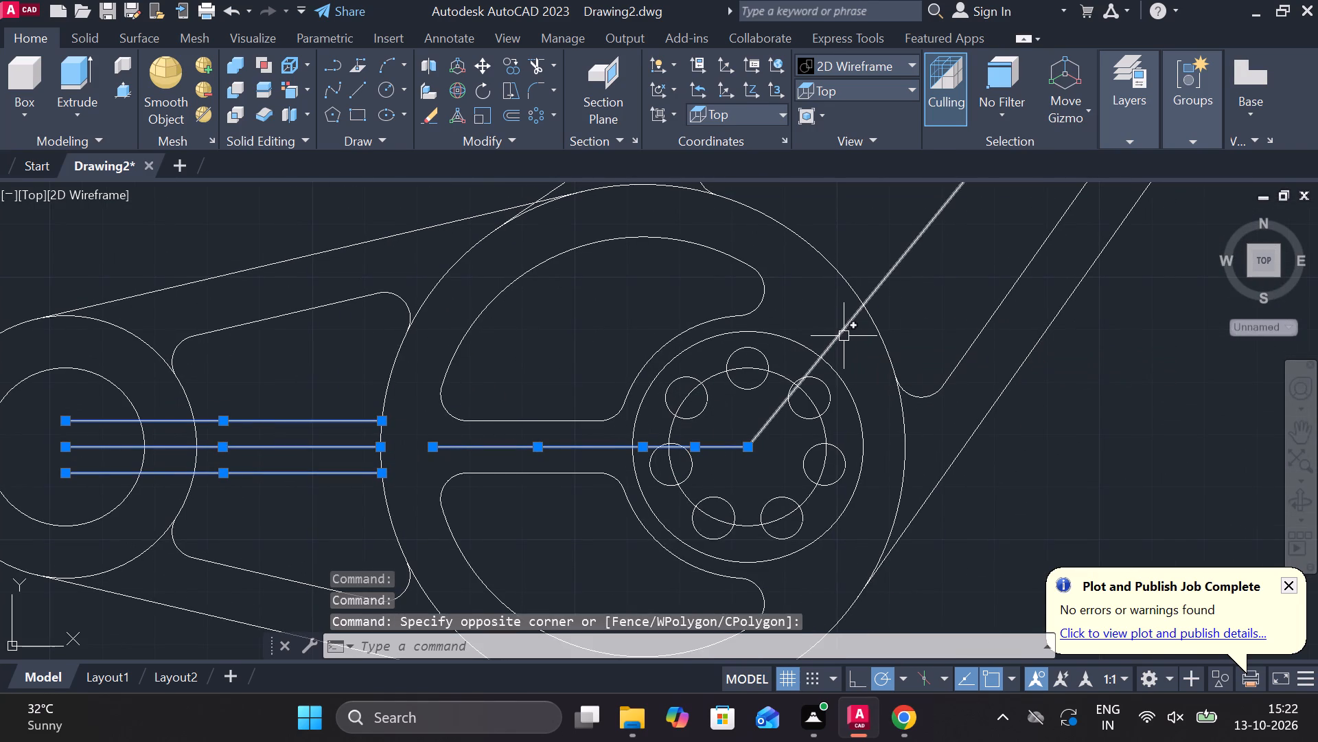
click(842, 335)
scroll(853, 335, down, 2)
middle_drag(879, 320, 778, 409)
text(e)
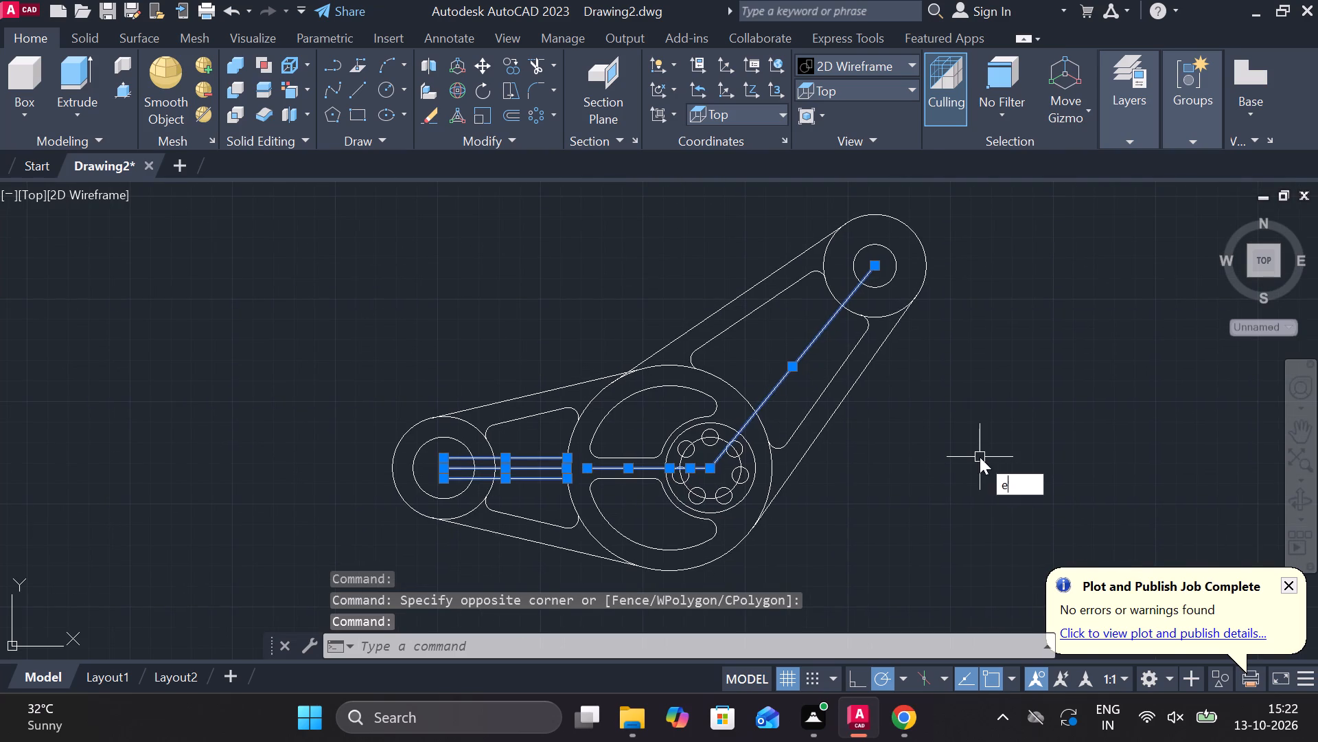
key(space)
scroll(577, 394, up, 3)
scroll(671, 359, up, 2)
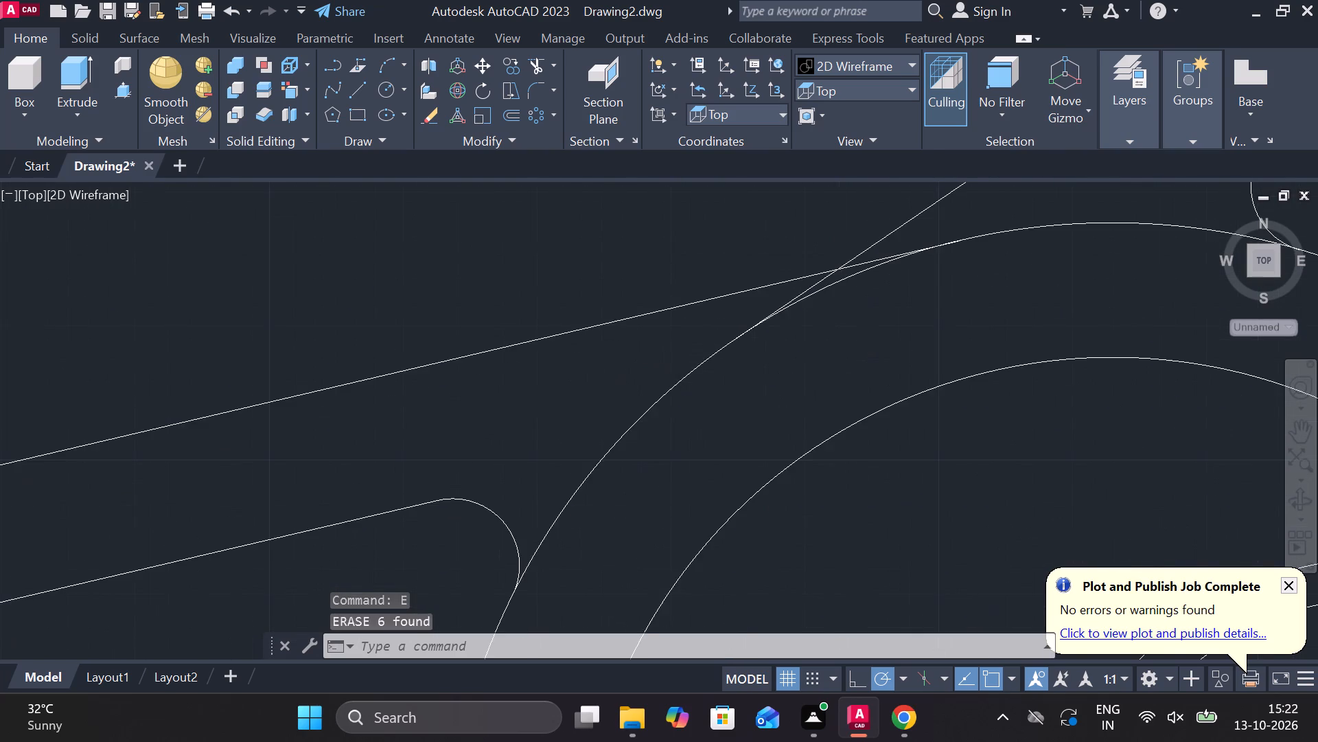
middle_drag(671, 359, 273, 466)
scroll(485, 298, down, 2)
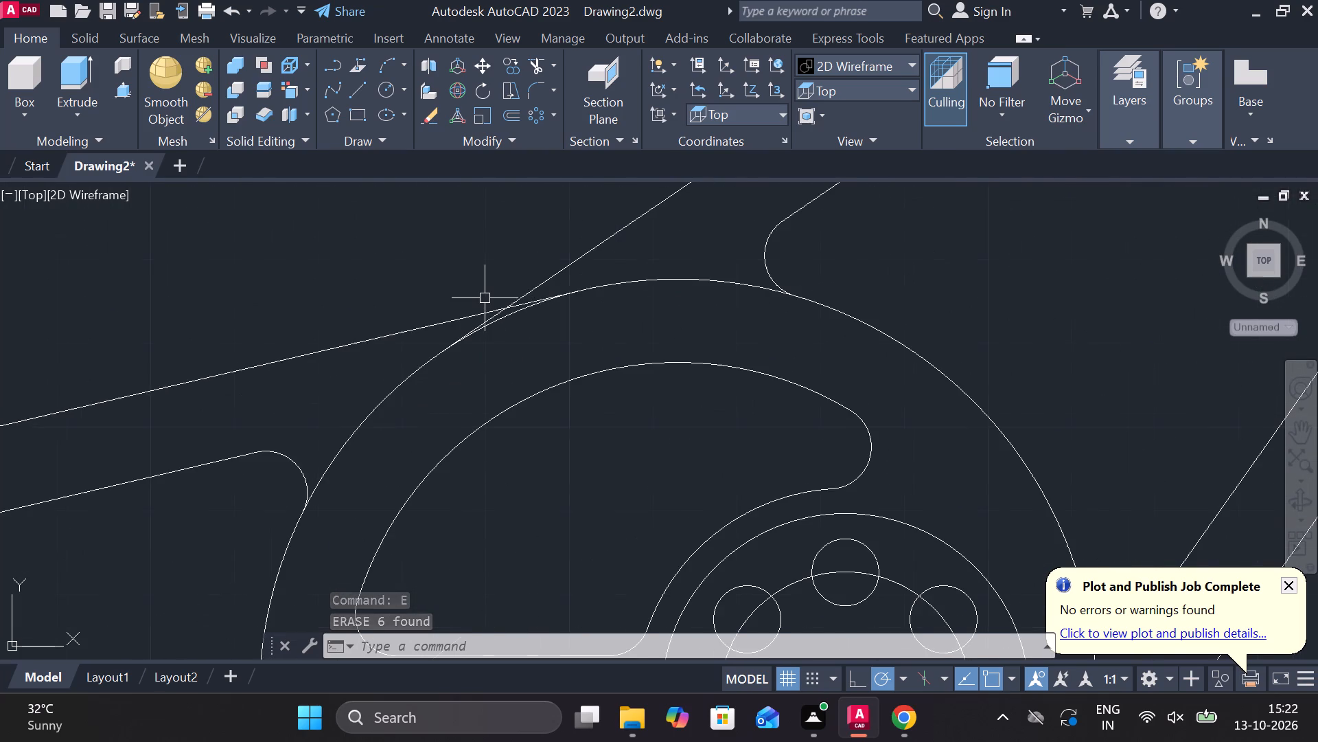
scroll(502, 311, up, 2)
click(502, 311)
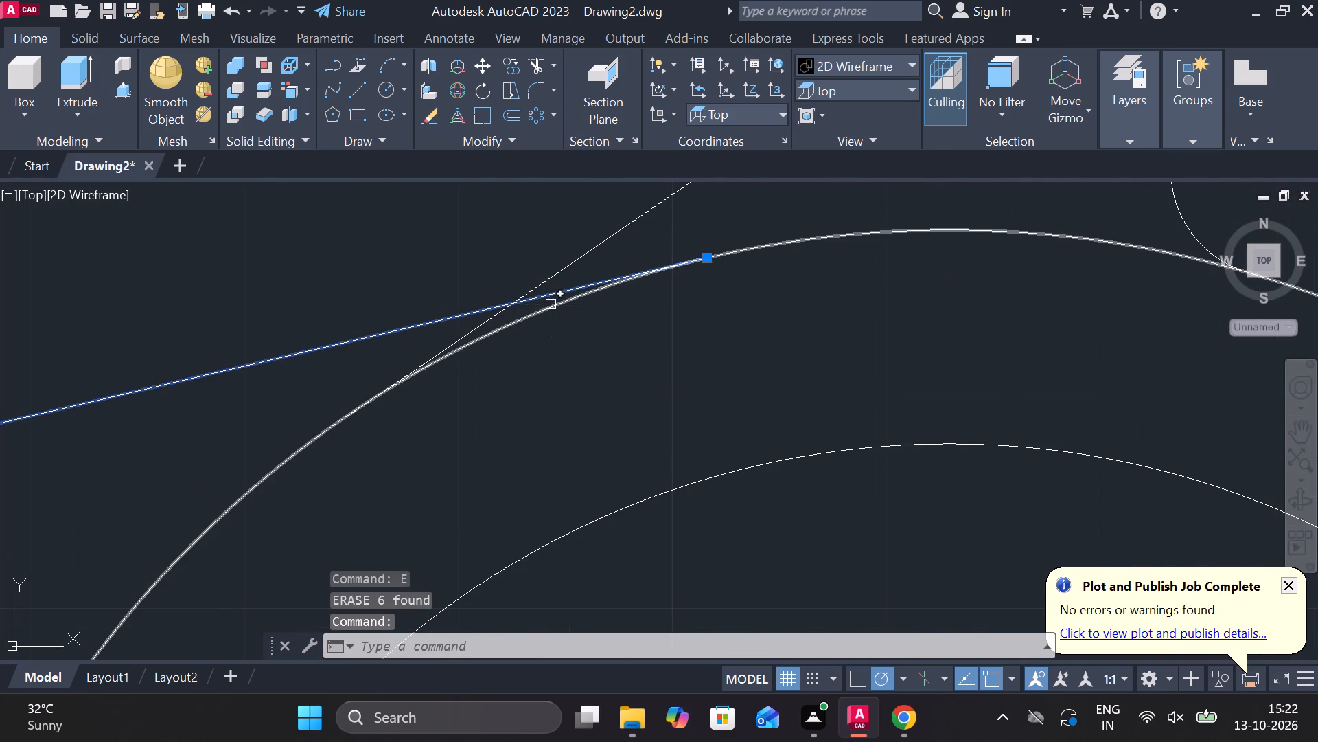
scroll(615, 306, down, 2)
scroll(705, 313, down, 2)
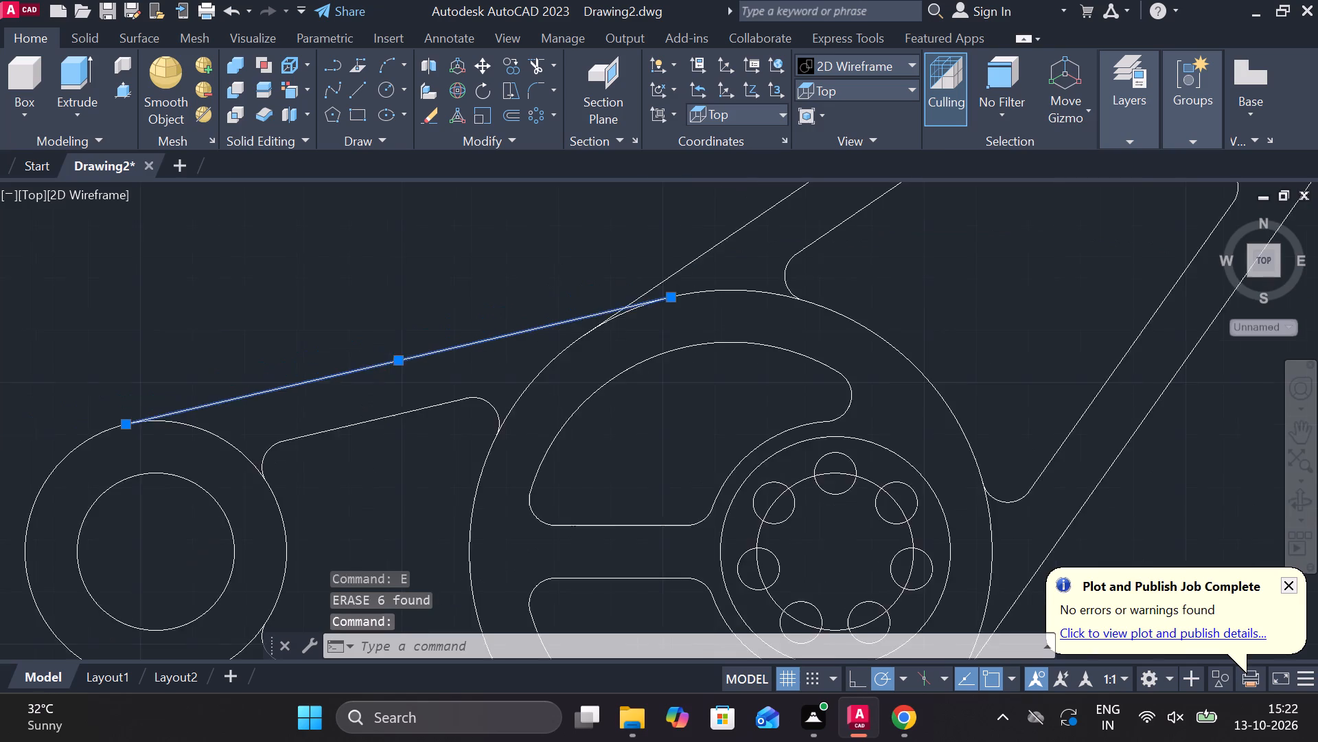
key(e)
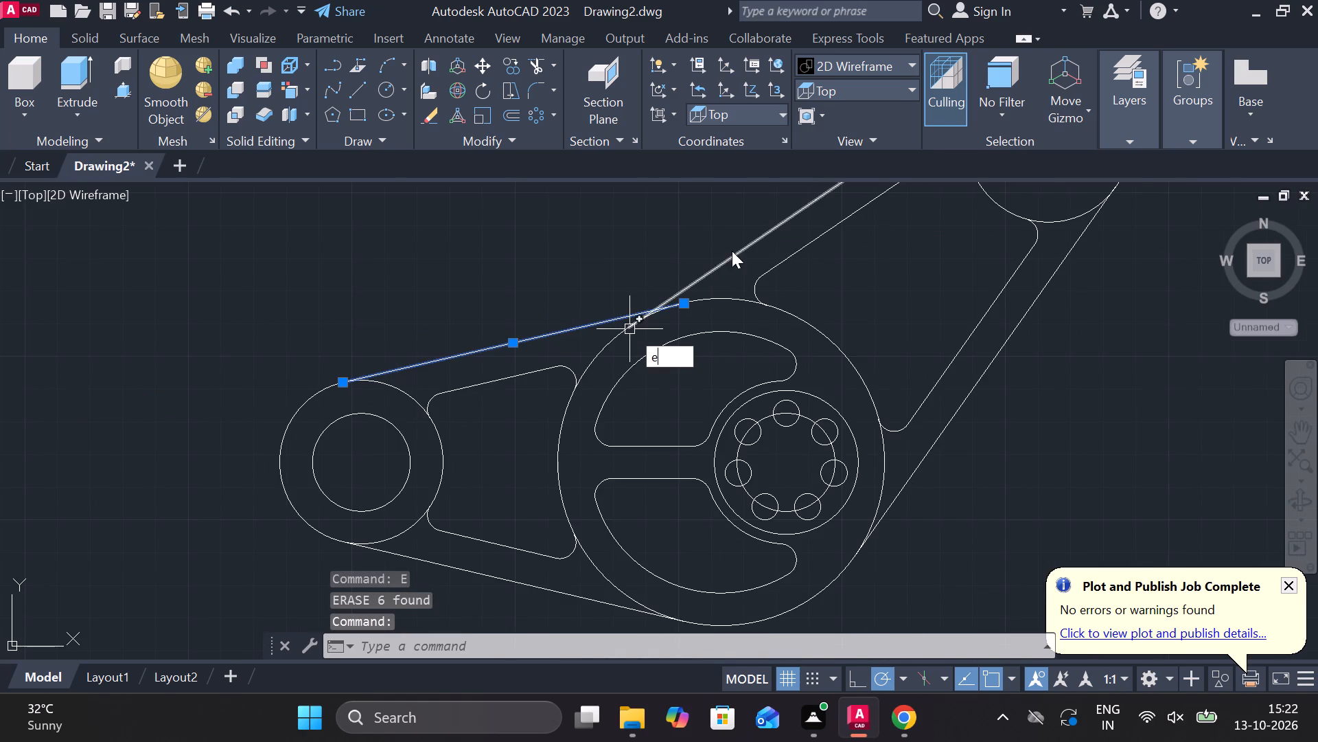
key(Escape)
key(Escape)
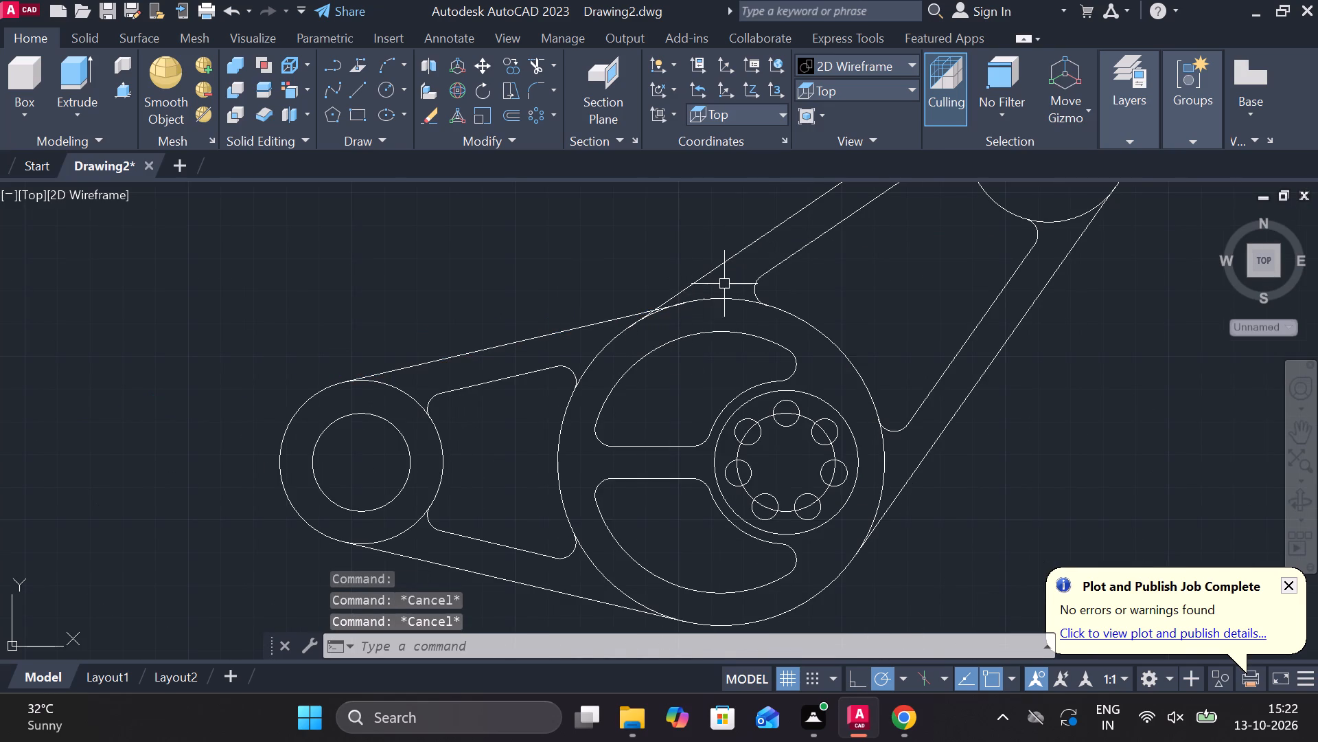
Erase the two upper outline lines of both arms that cross above the large hub circle.
scroll(687, 289, up, 1)
click(675, 293)
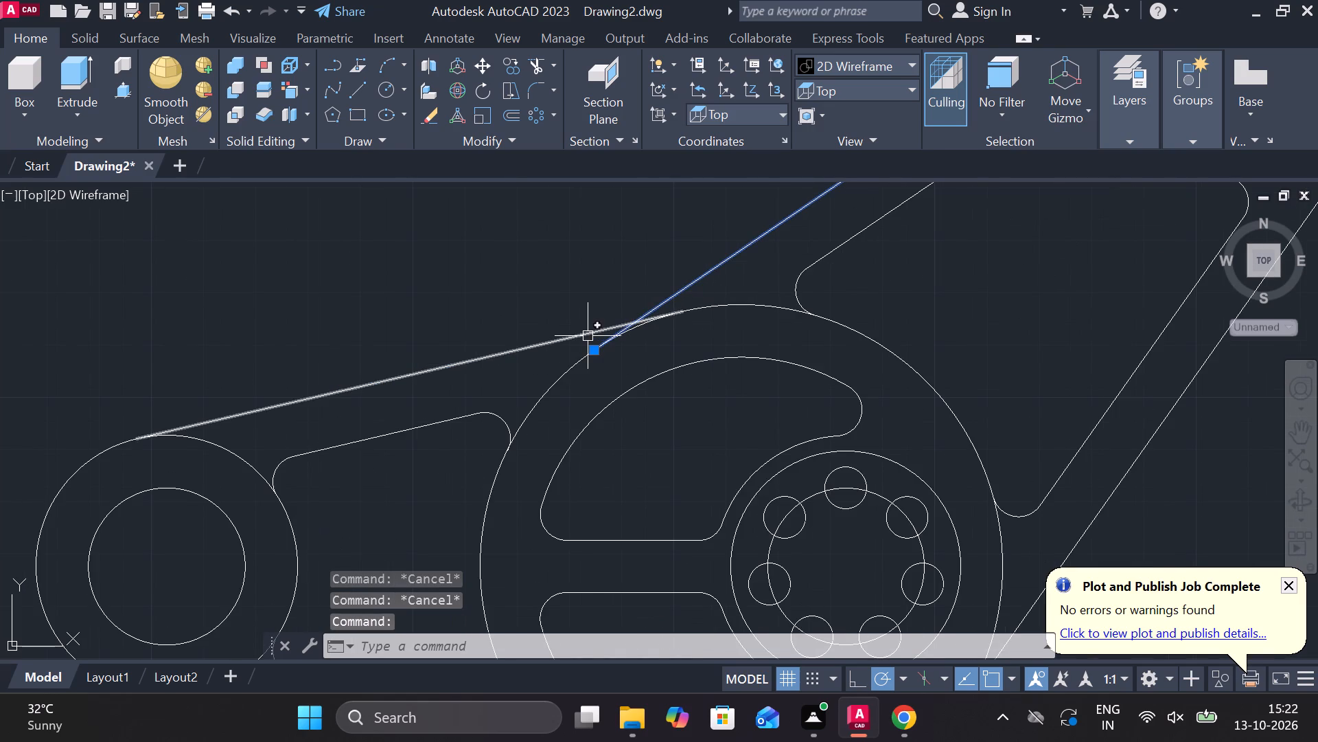
click(588, 336)
text(e)
key(space)
Draw the left arm's upper outline line from a tangent on the left end's outer circle to the large hub circle.
key(l)
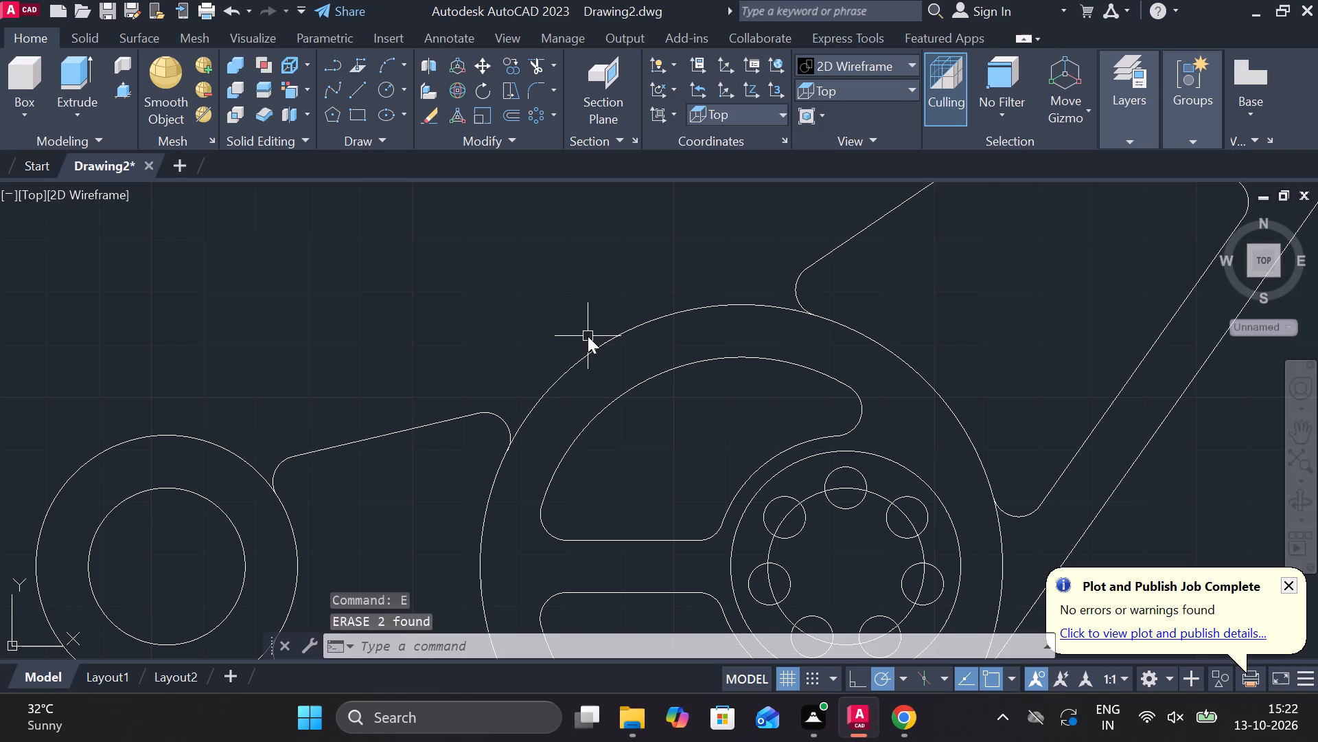
key(Return)
text(tan)
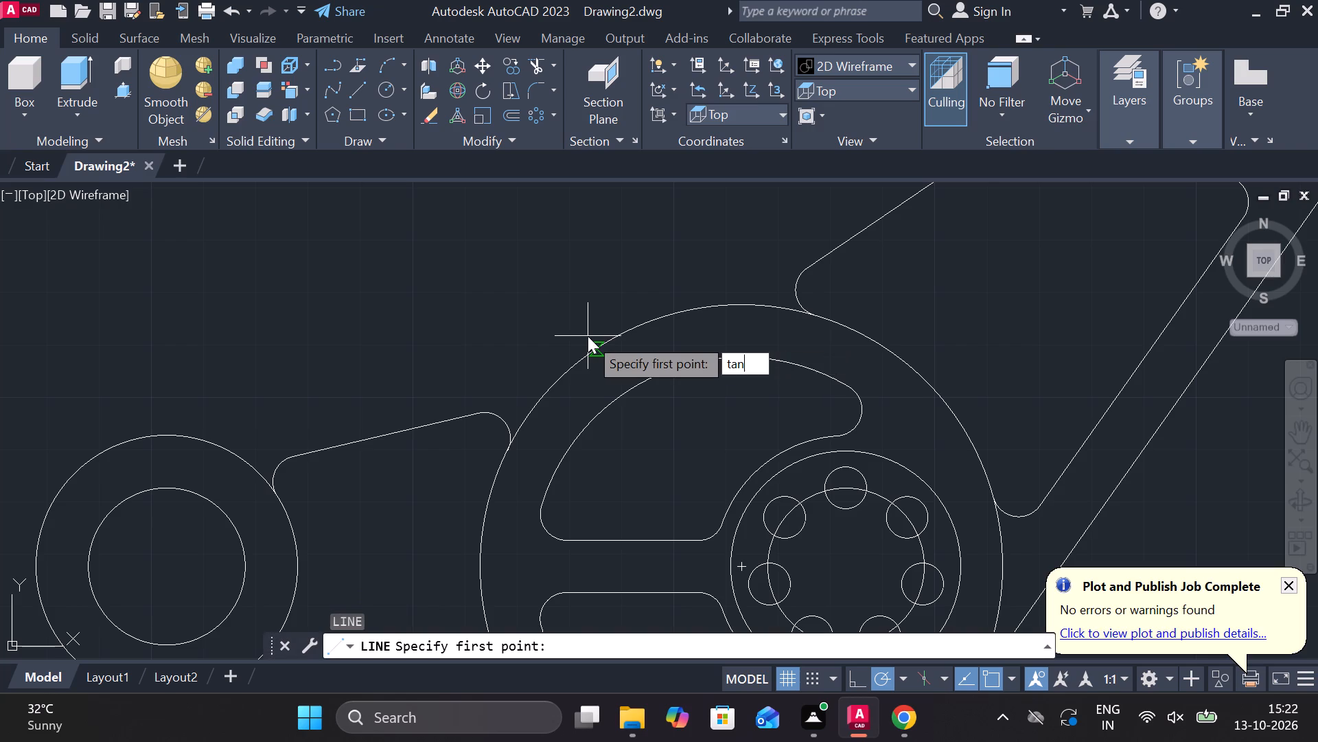
key(space)
click(132, 437)
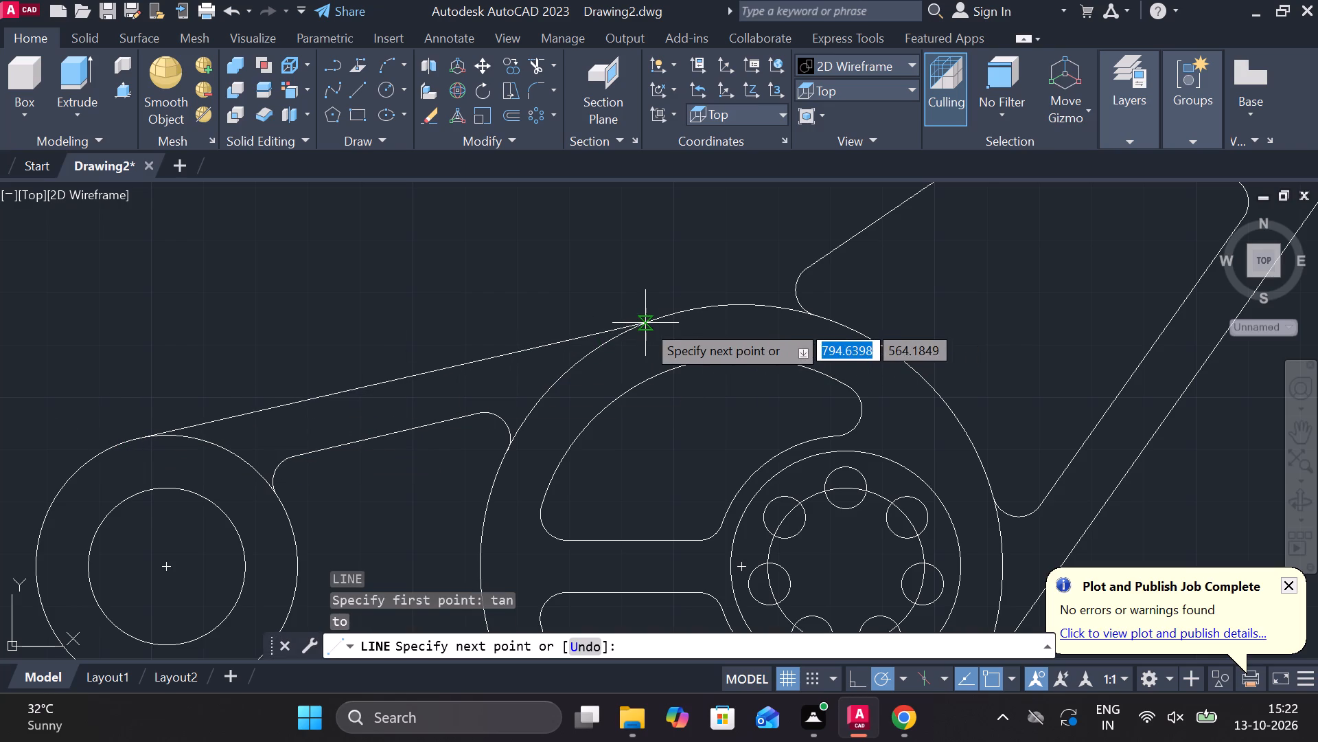
click(645, 323)
middle_drag(718, 258, 536, 428)
key(Escape)
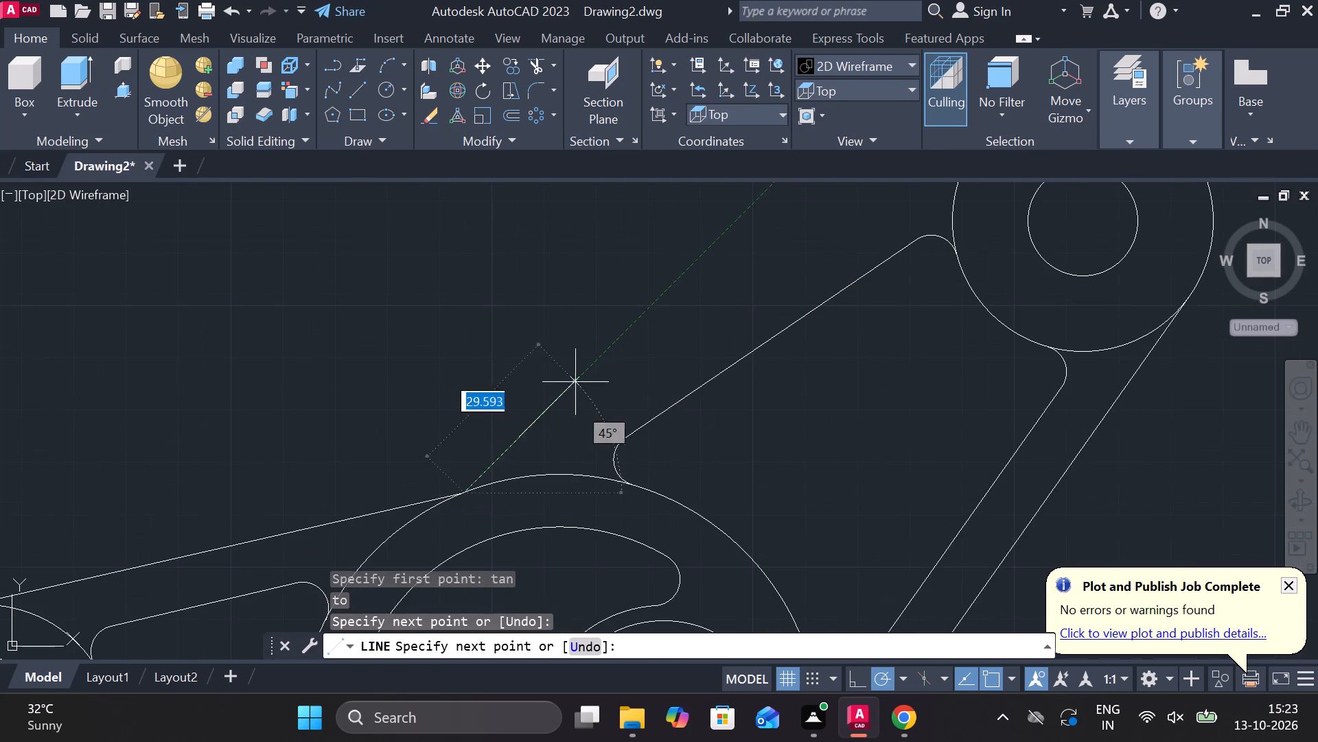
key(k)
key(Escape)
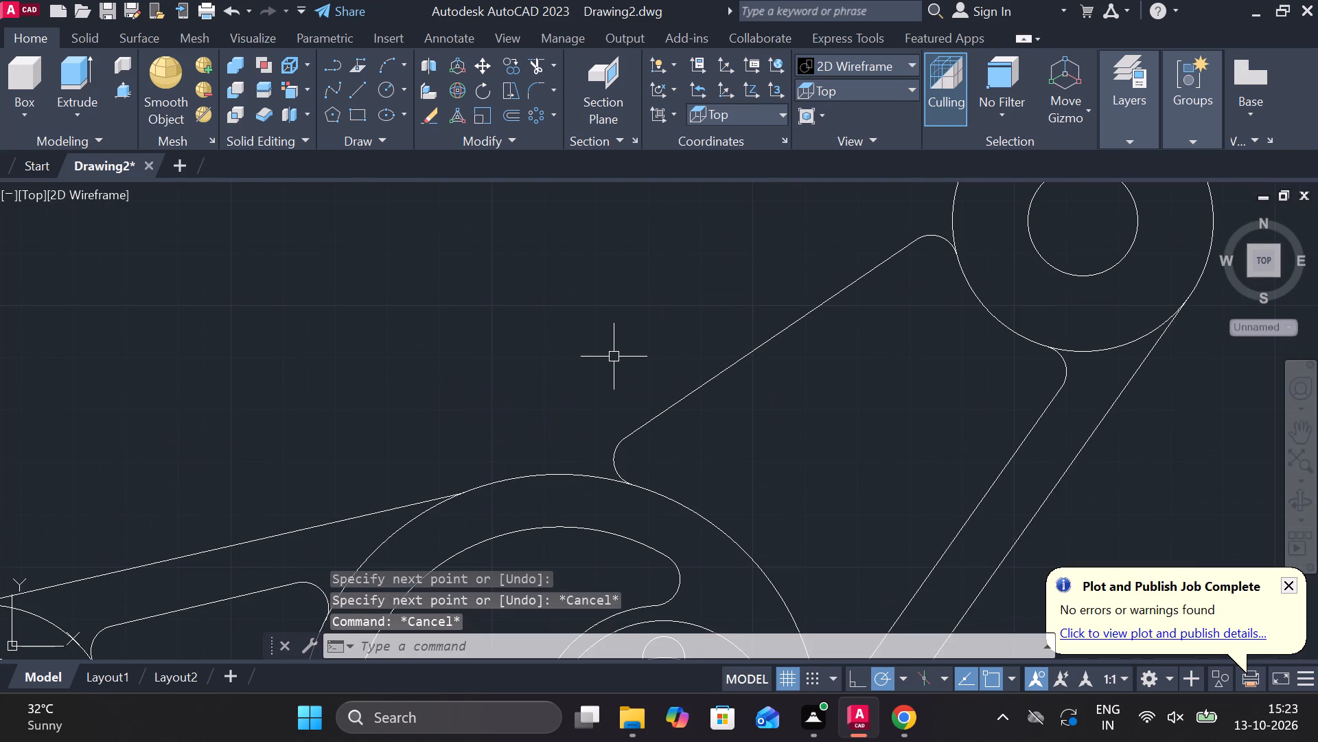
Draw the upper-right arm's upper outline line from a tangent on its end circle to the hub end of the left arm's upper line.
scroll(614, 357, down, 1)
key(l)
key(Return)
text(tan)
key(space)
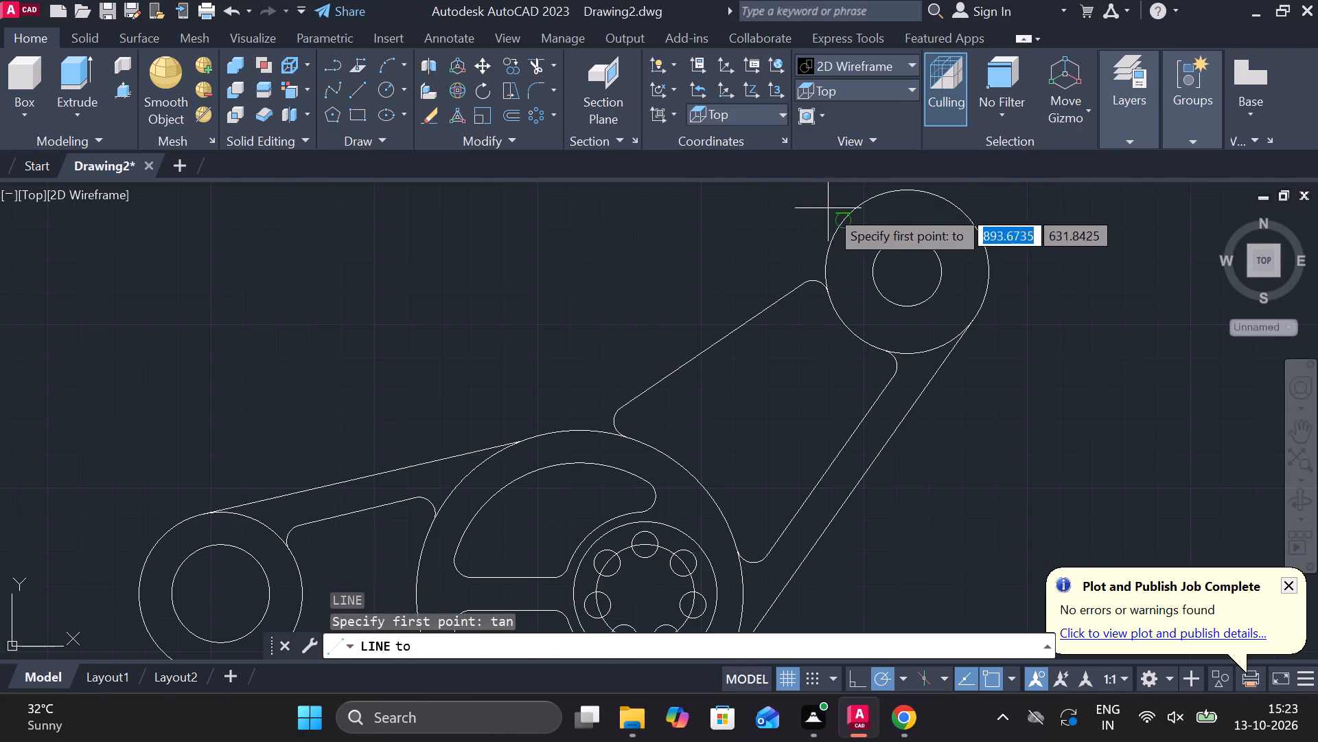
click(833, 208)
click(517, 437)
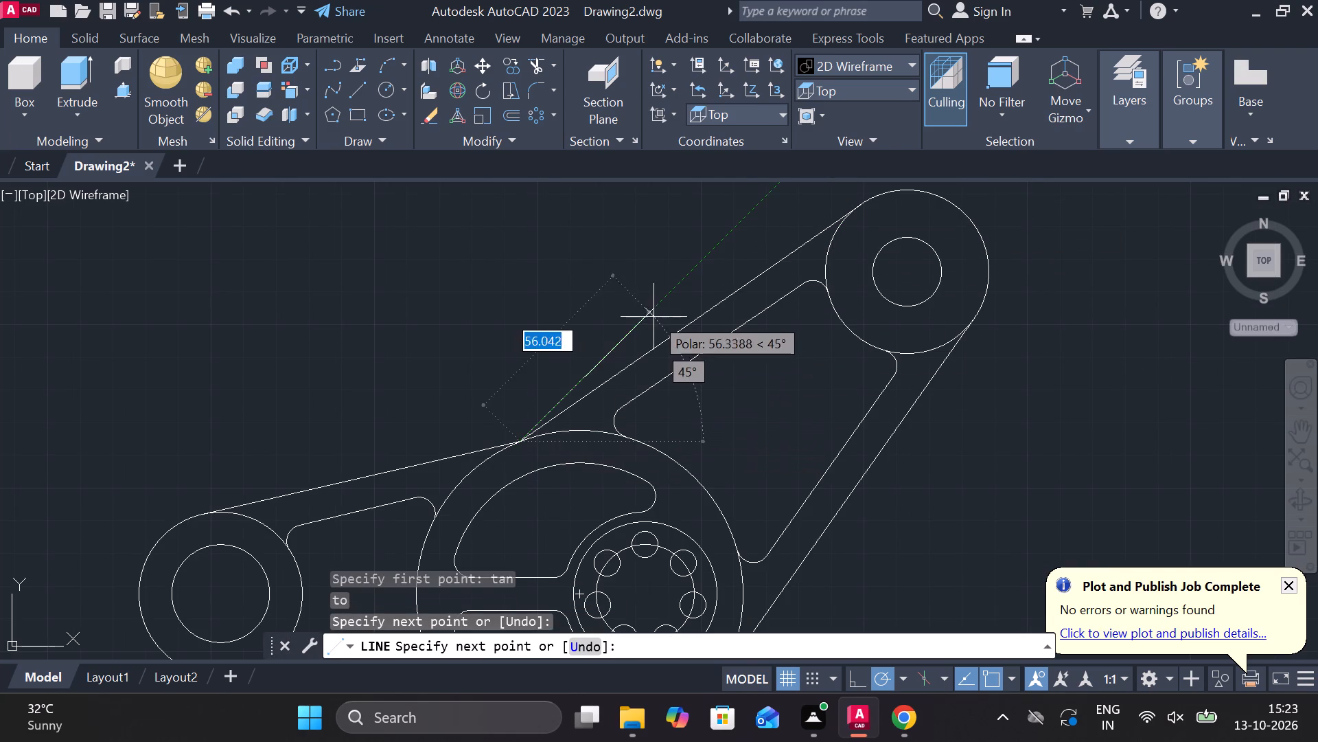
key(Escape)
key(Escape)
scroll(727, 350, down, 2)
scroll(796, 420, up, 1)
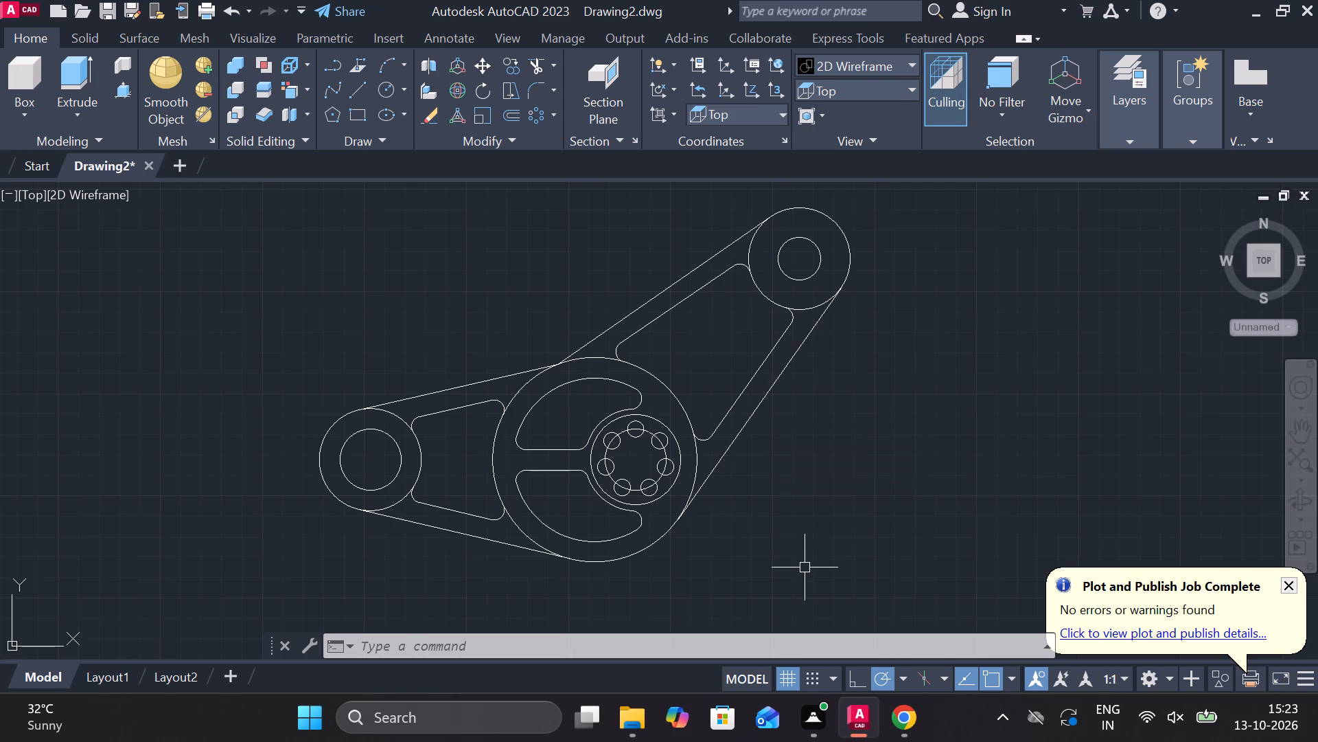
Switch the view from Top to SW Isometric.
middle_drag(735, 513, 805, 517)
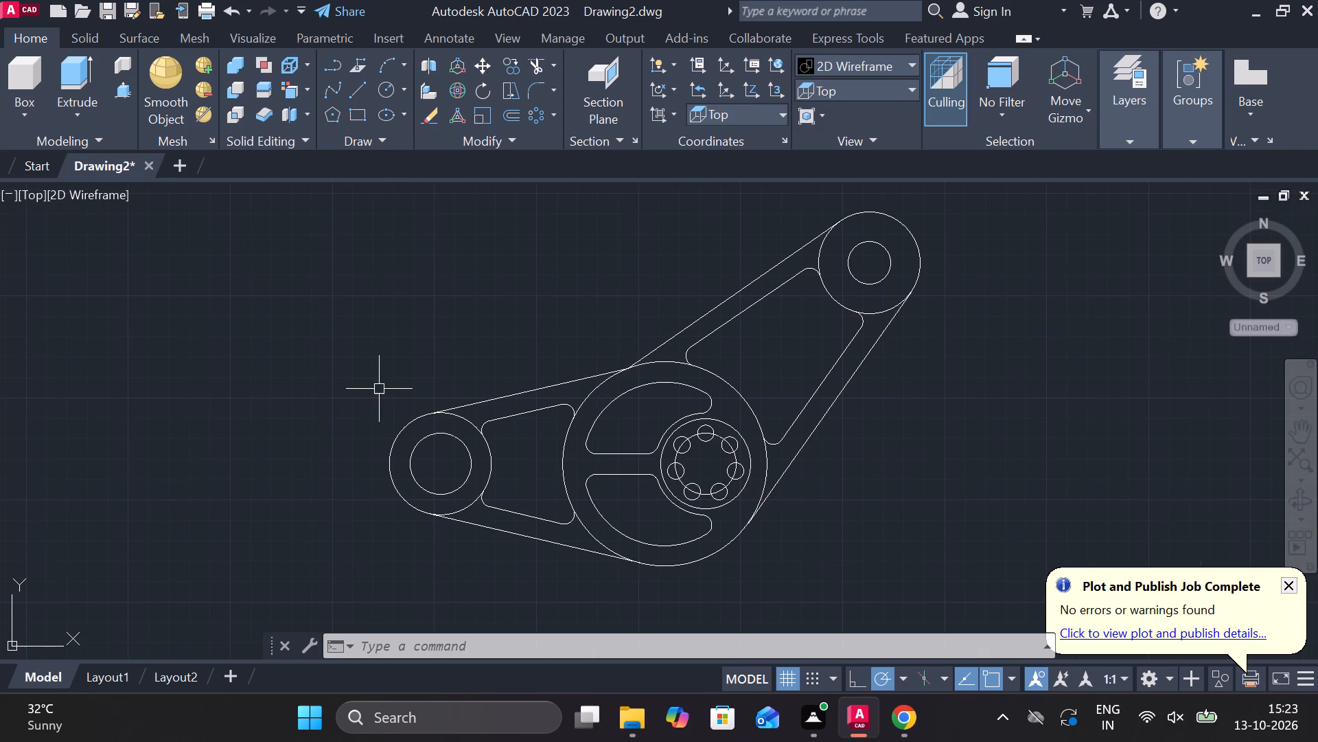
click(899, 91)
click(846, 249)
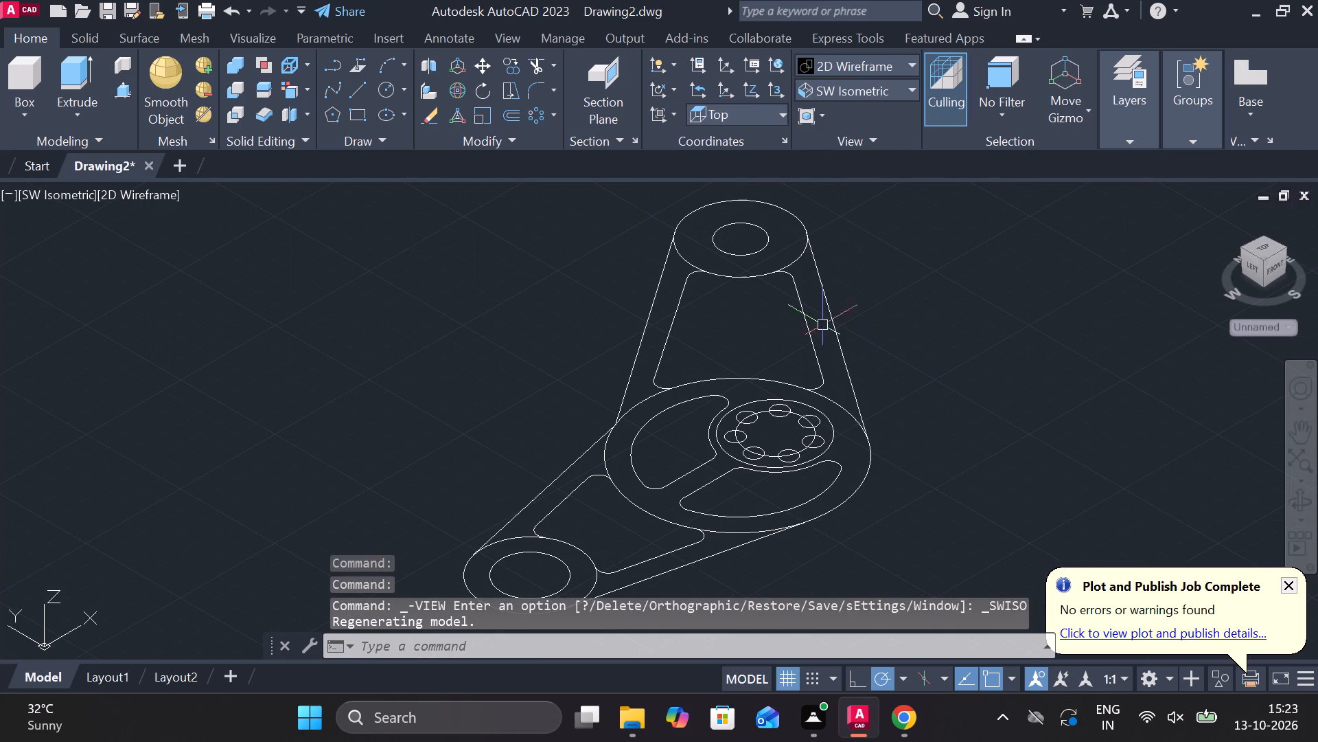
Erase the pitch circle running through the centres of the seven small holes.
scroll(821, 343, down, 2)
scroll(807, 407, up, 4)
scroll(820, 408, down, 2)
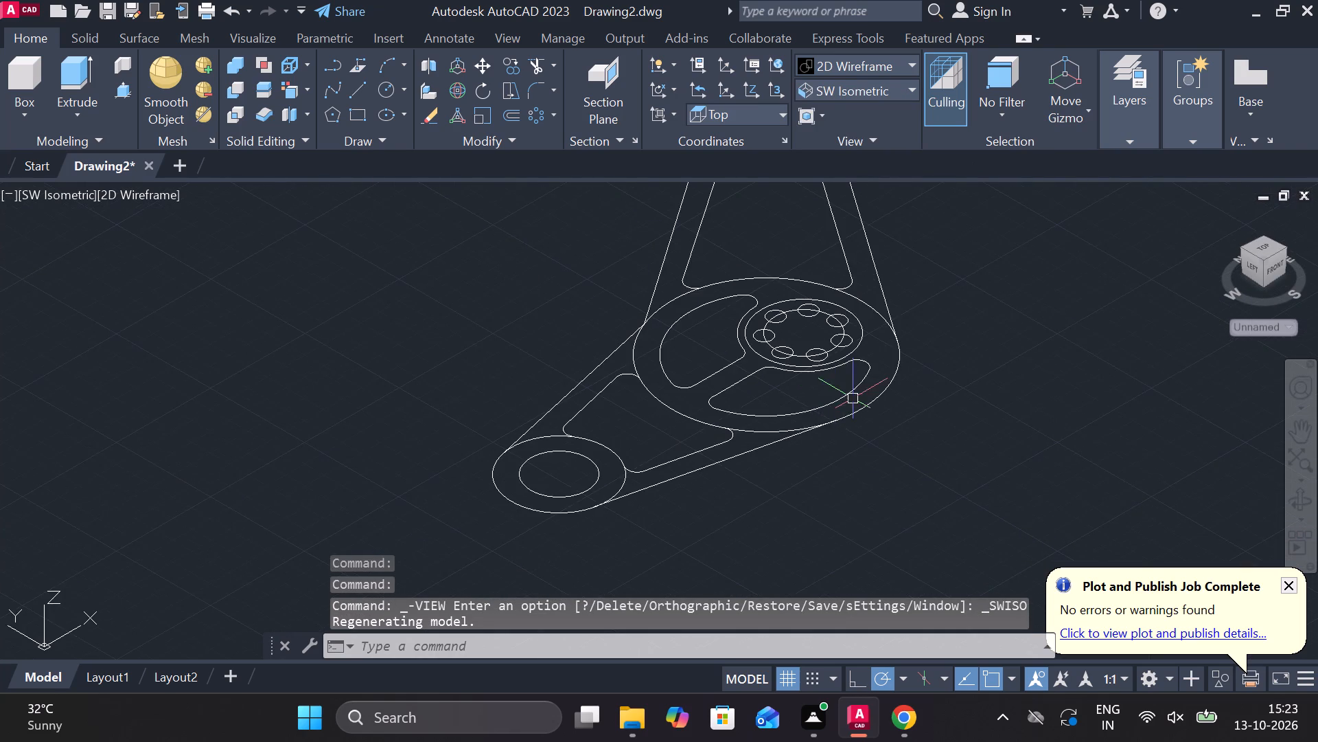
middle_drag(853, 398, 754, 443)
scroll(712, 381, up, 3)
double_click(779, 441)
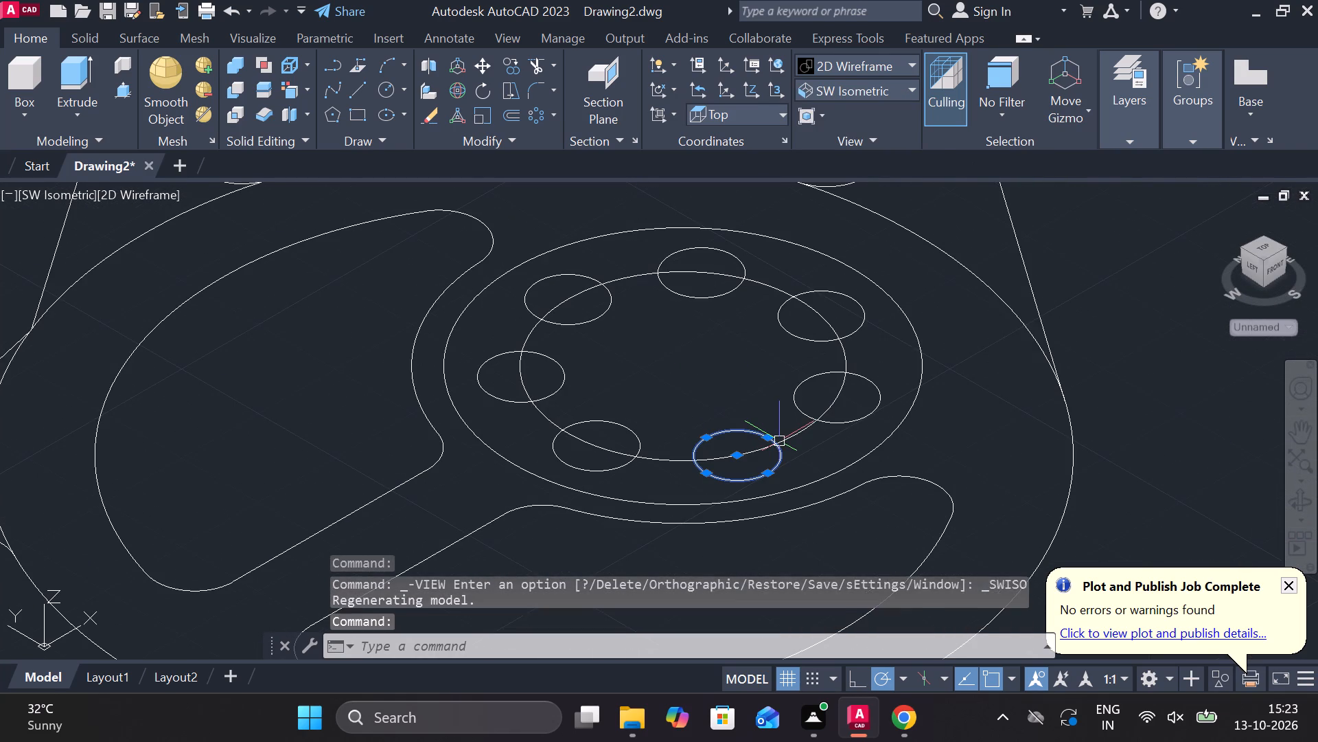
key(Escape)
click(801, 421)
key(Escape)
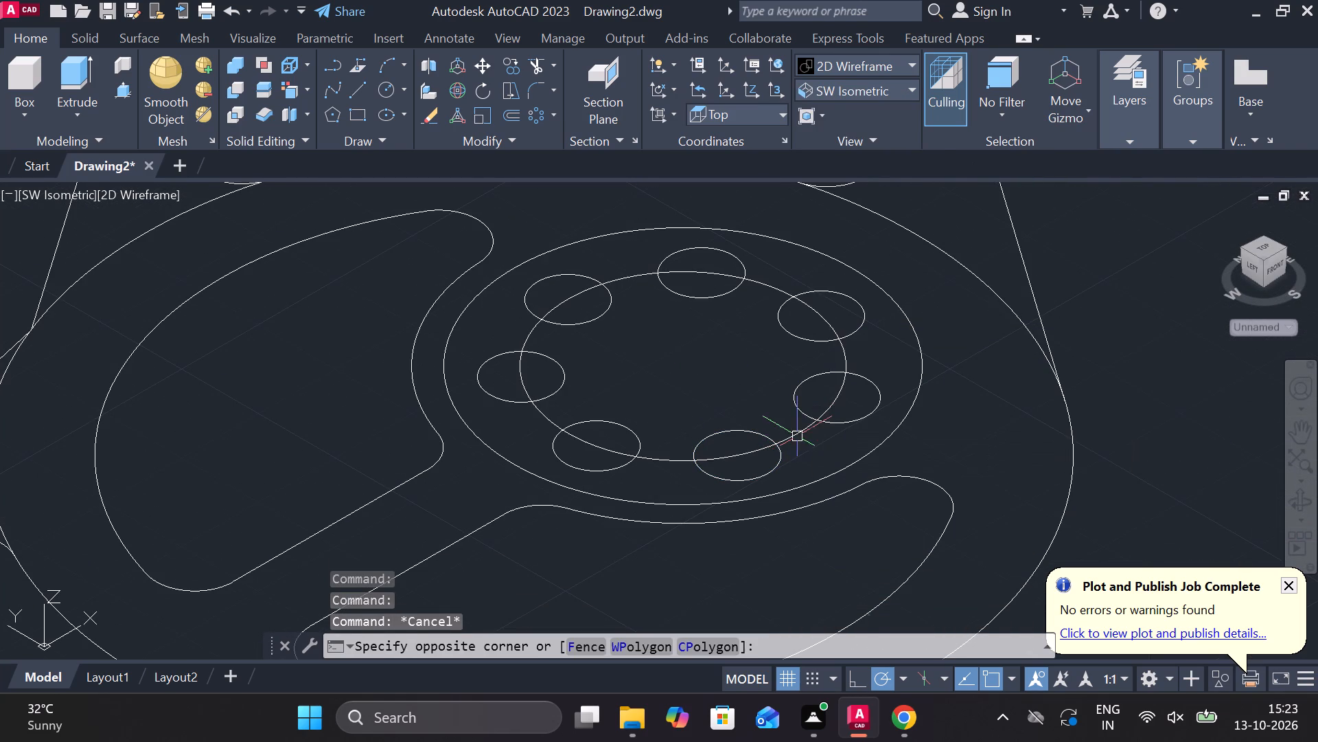
click(797, 436)
text(e)
key(space)
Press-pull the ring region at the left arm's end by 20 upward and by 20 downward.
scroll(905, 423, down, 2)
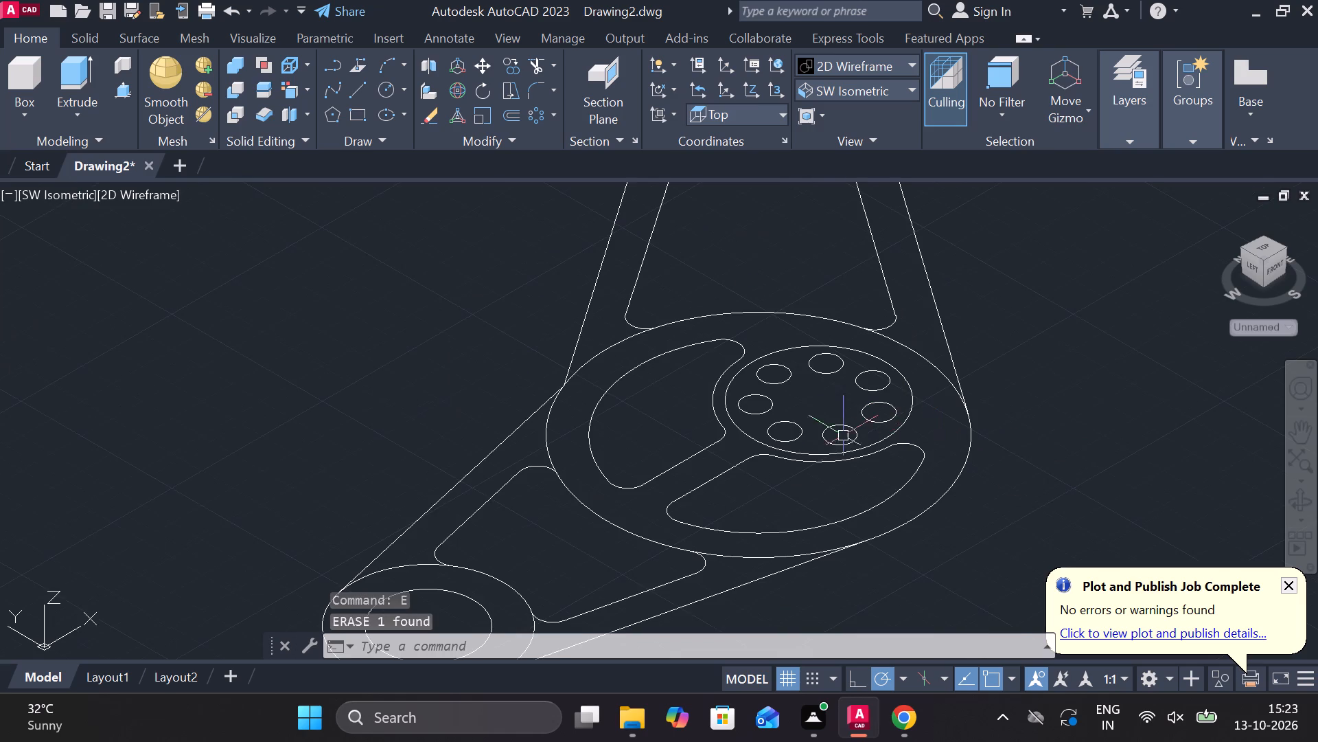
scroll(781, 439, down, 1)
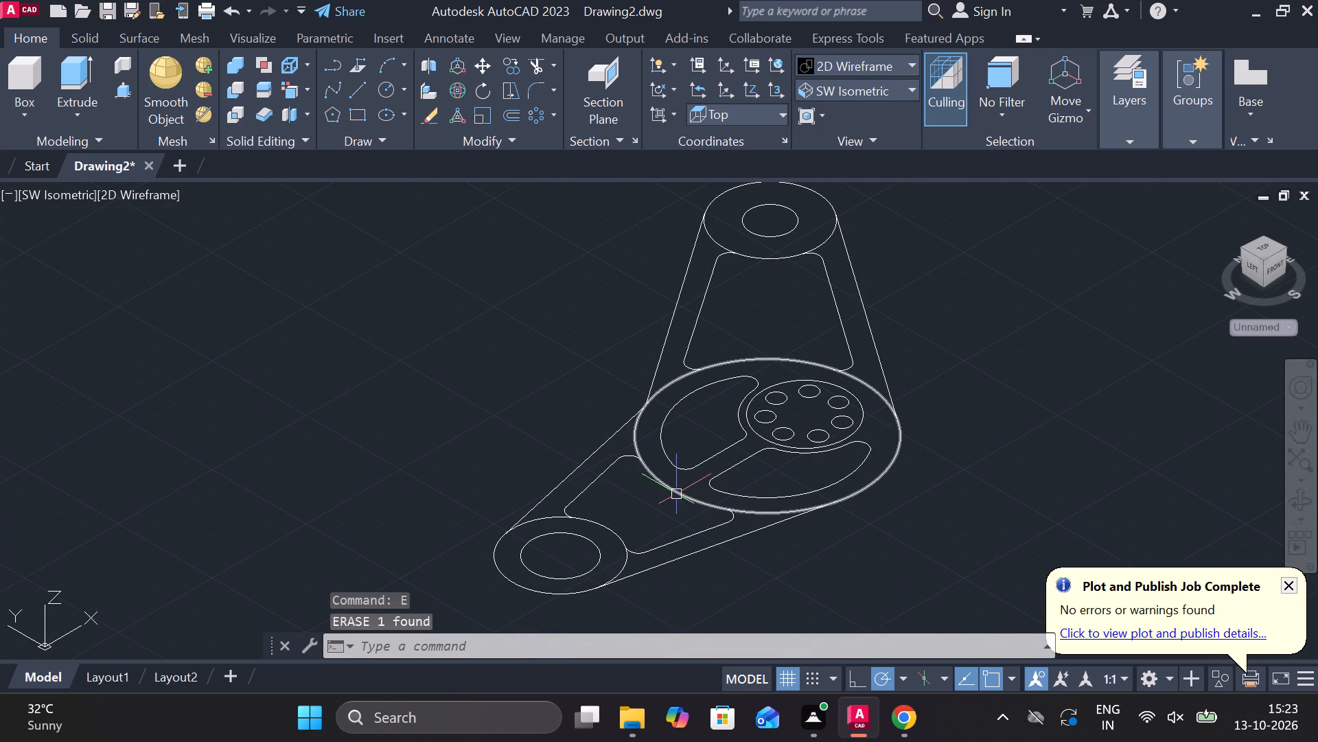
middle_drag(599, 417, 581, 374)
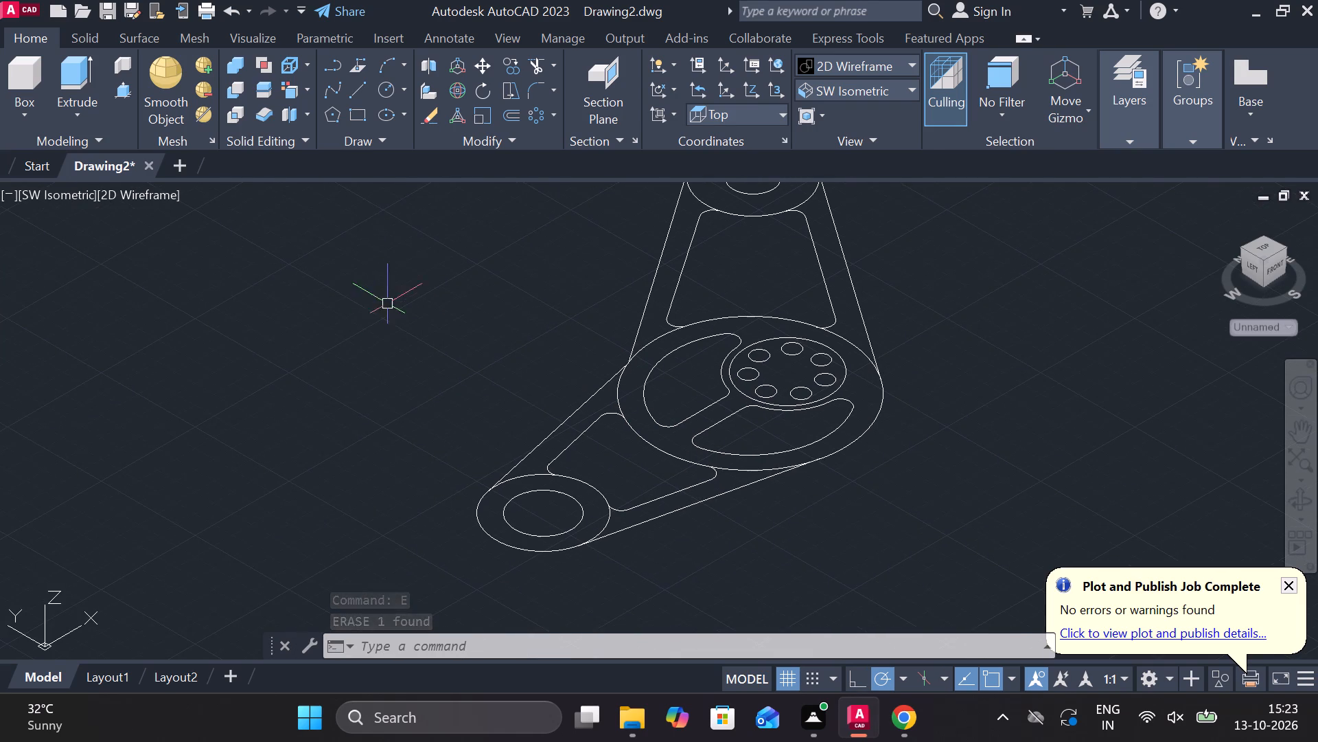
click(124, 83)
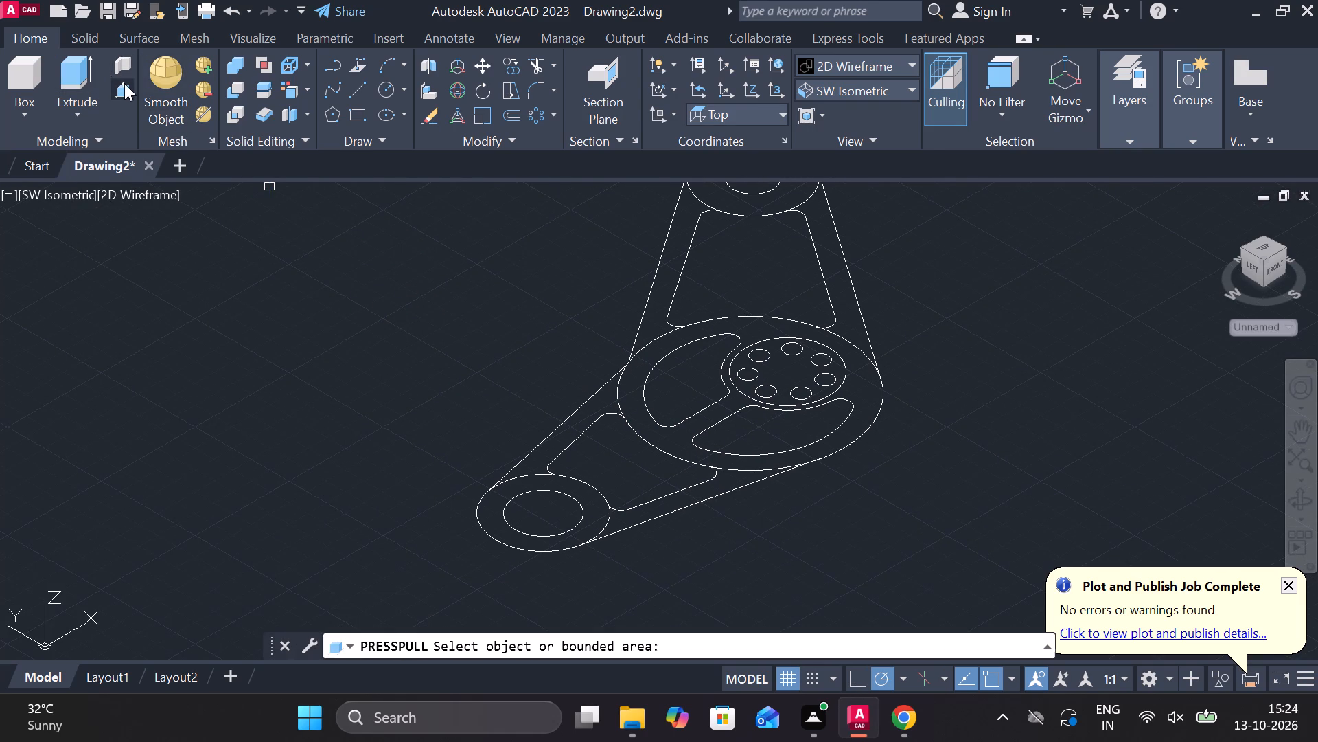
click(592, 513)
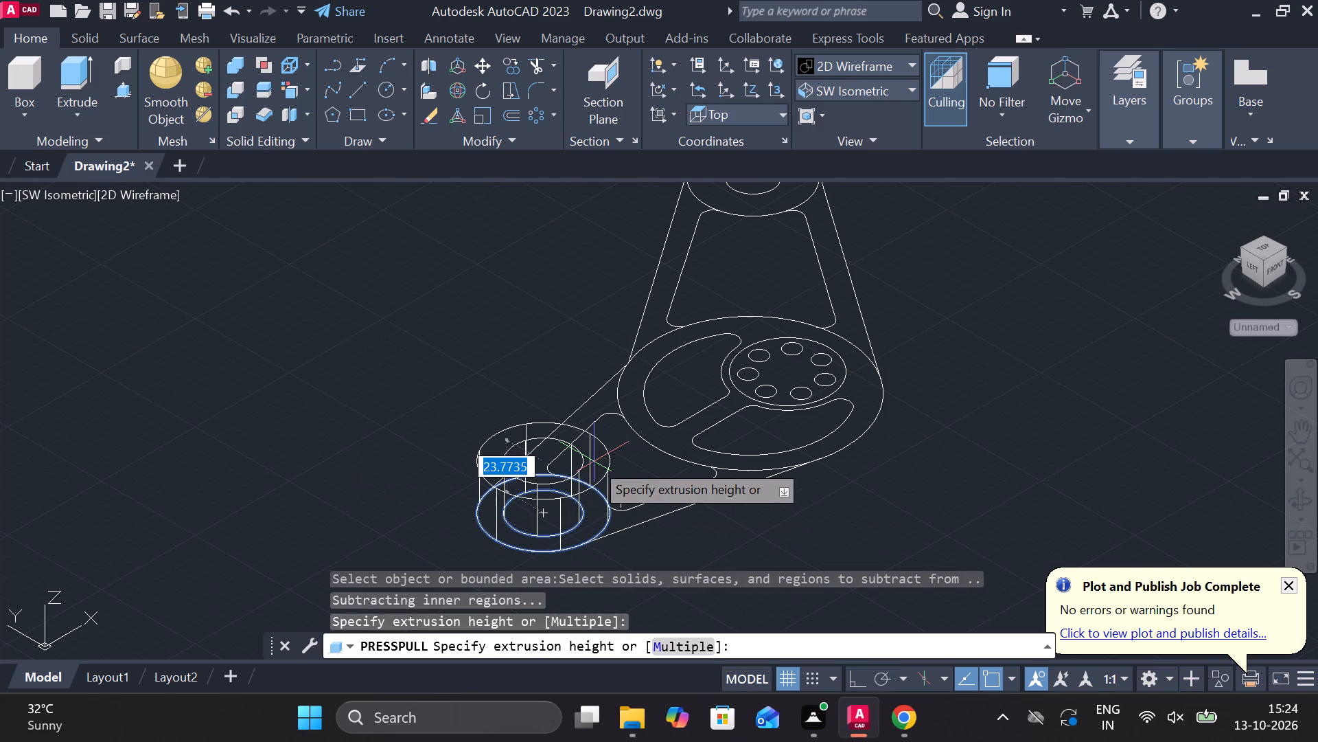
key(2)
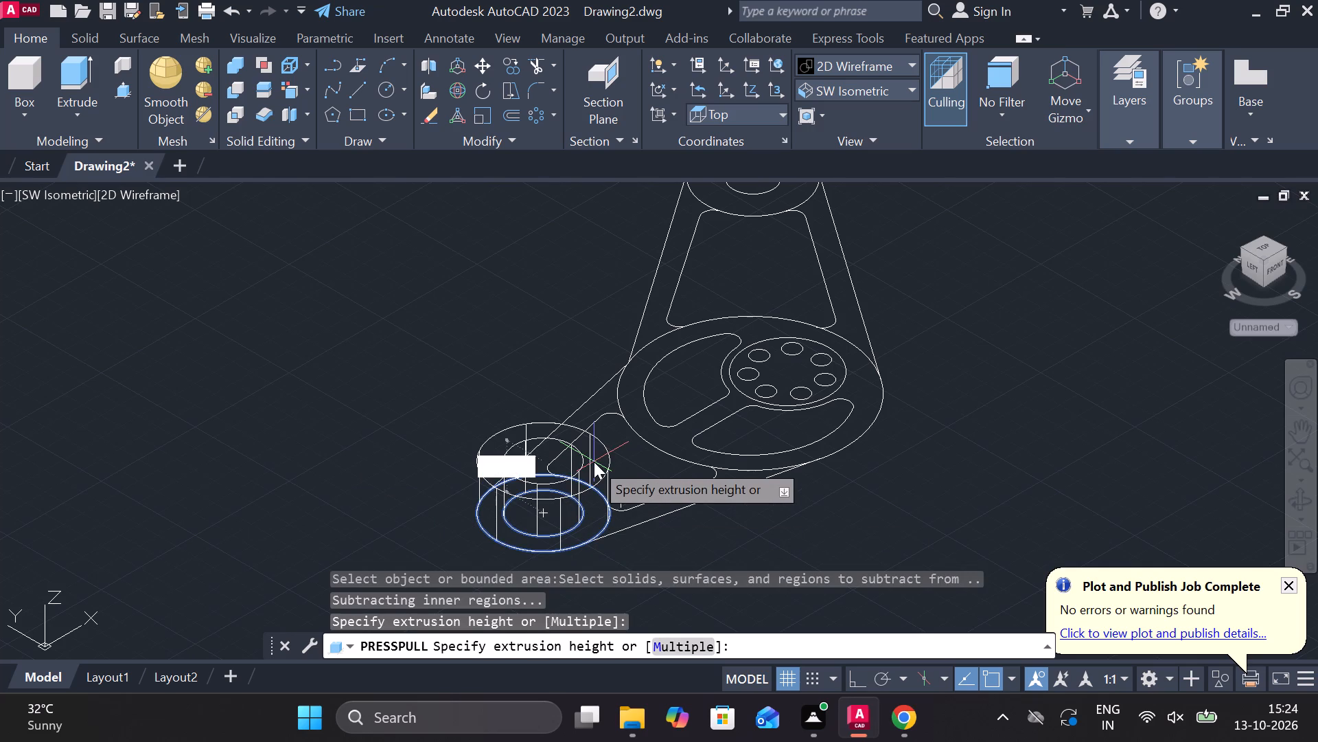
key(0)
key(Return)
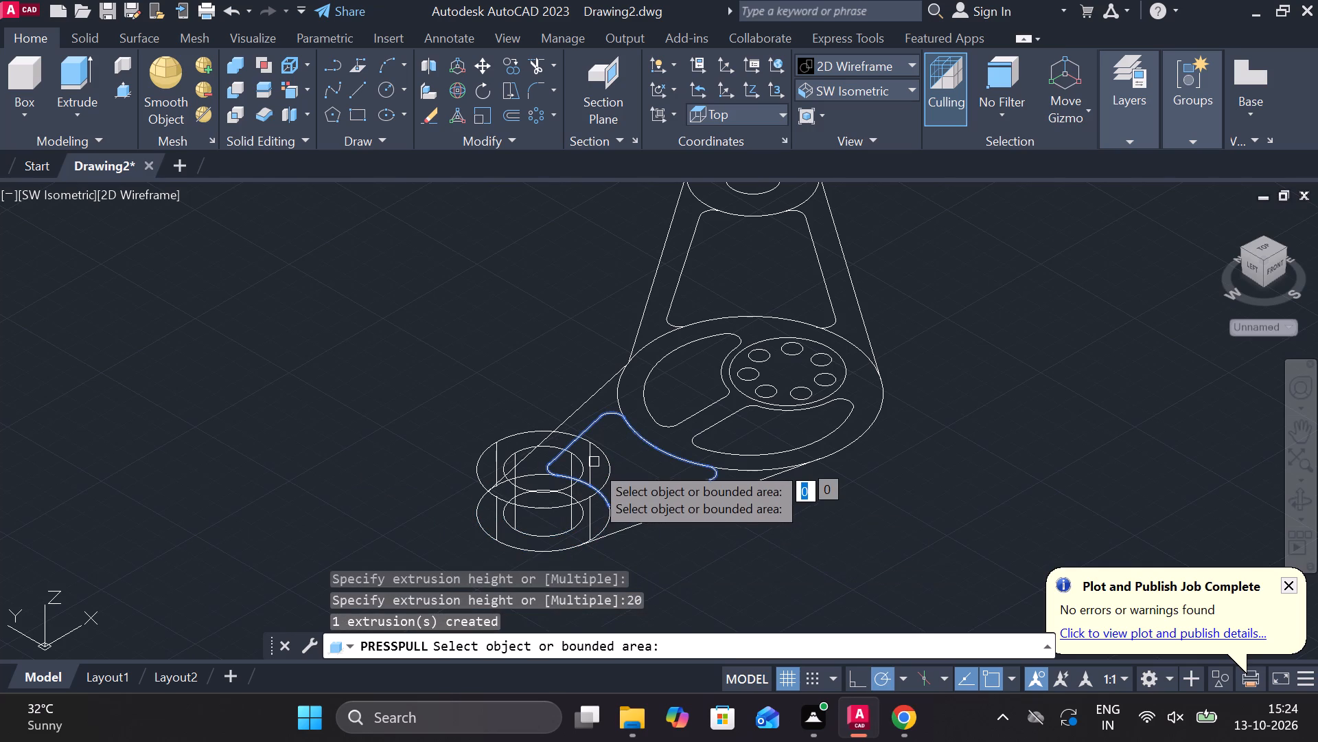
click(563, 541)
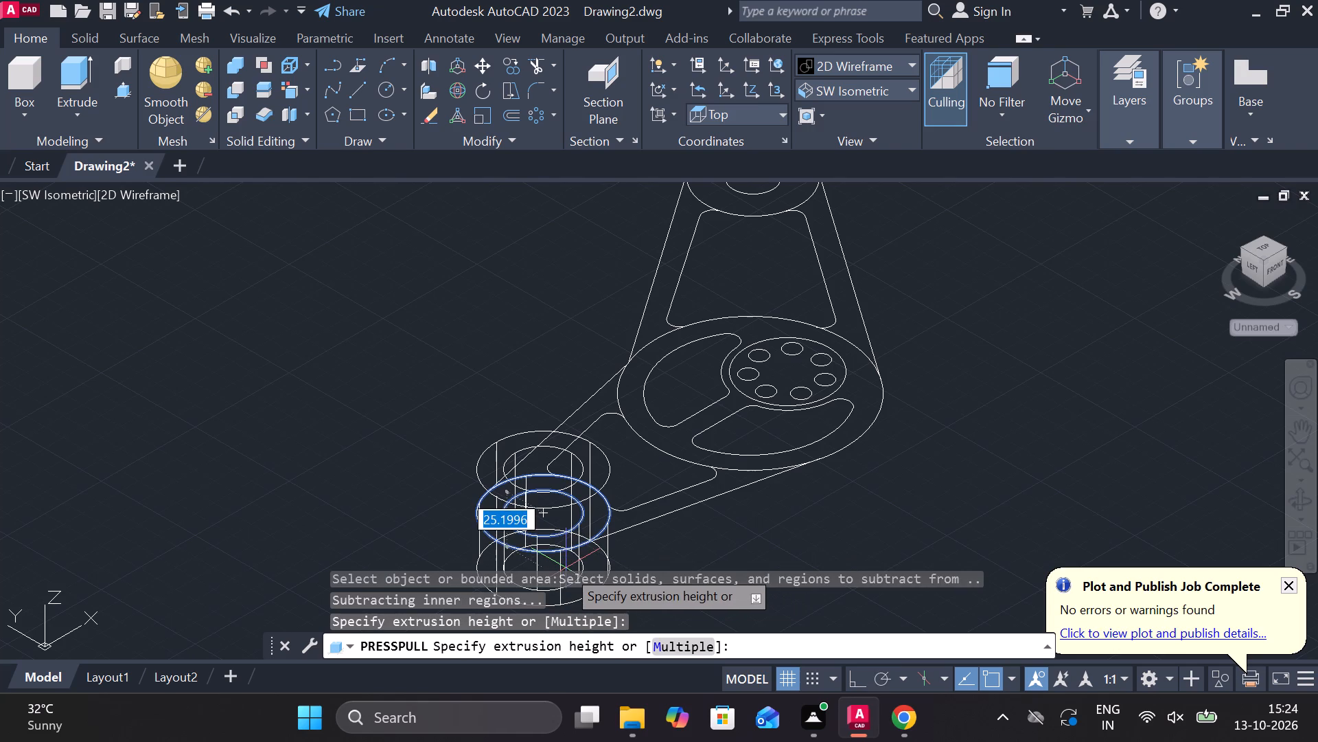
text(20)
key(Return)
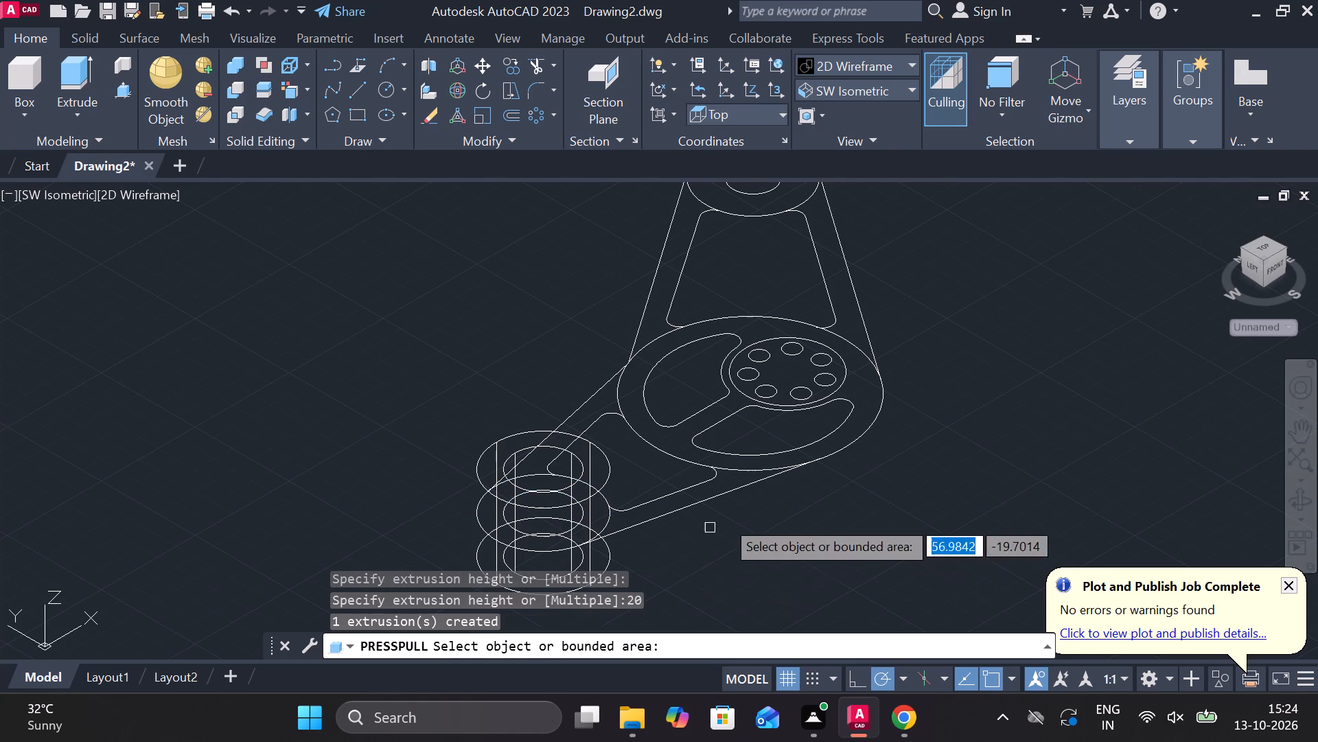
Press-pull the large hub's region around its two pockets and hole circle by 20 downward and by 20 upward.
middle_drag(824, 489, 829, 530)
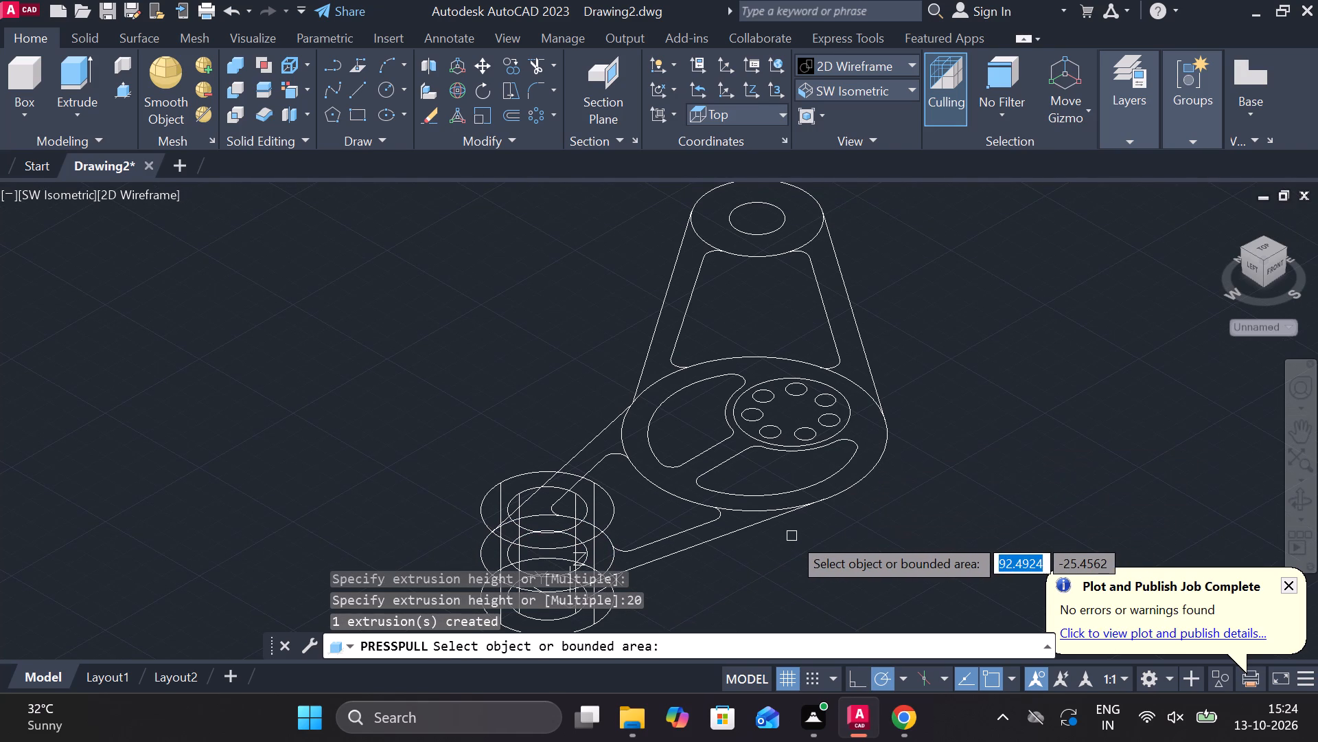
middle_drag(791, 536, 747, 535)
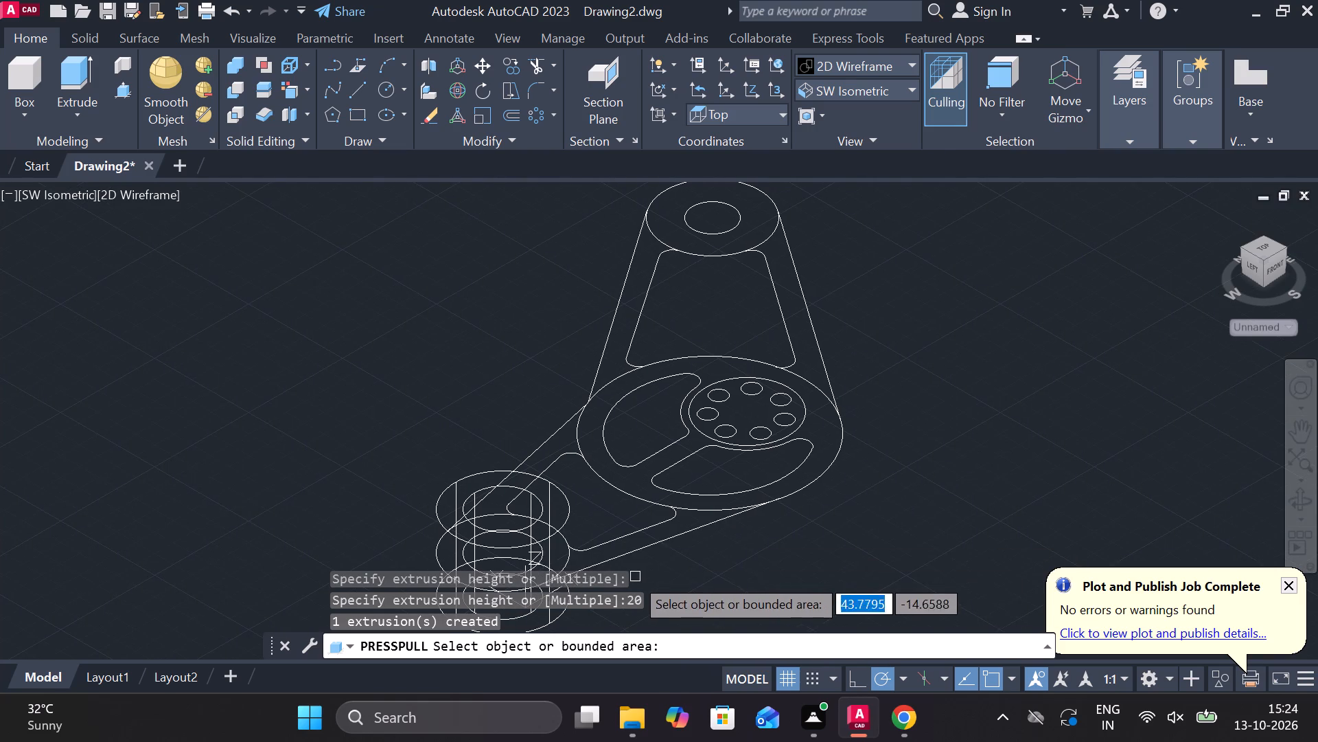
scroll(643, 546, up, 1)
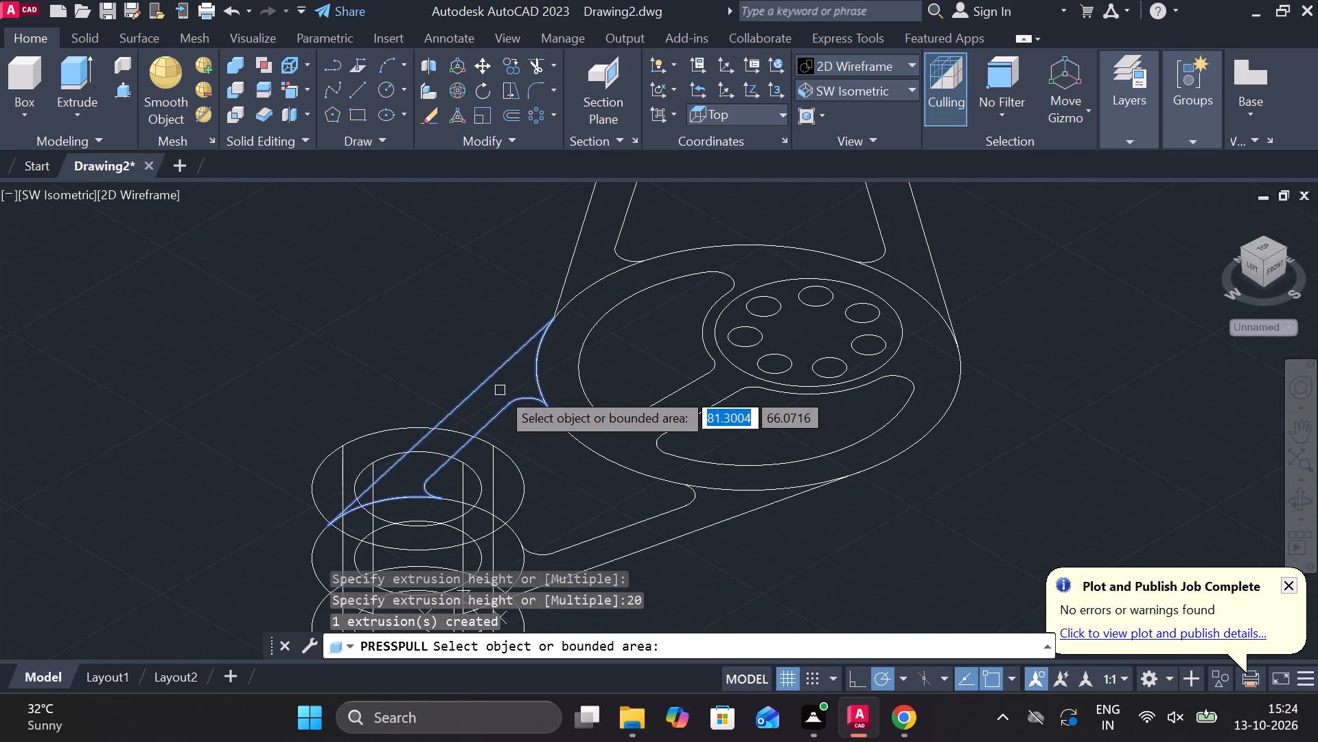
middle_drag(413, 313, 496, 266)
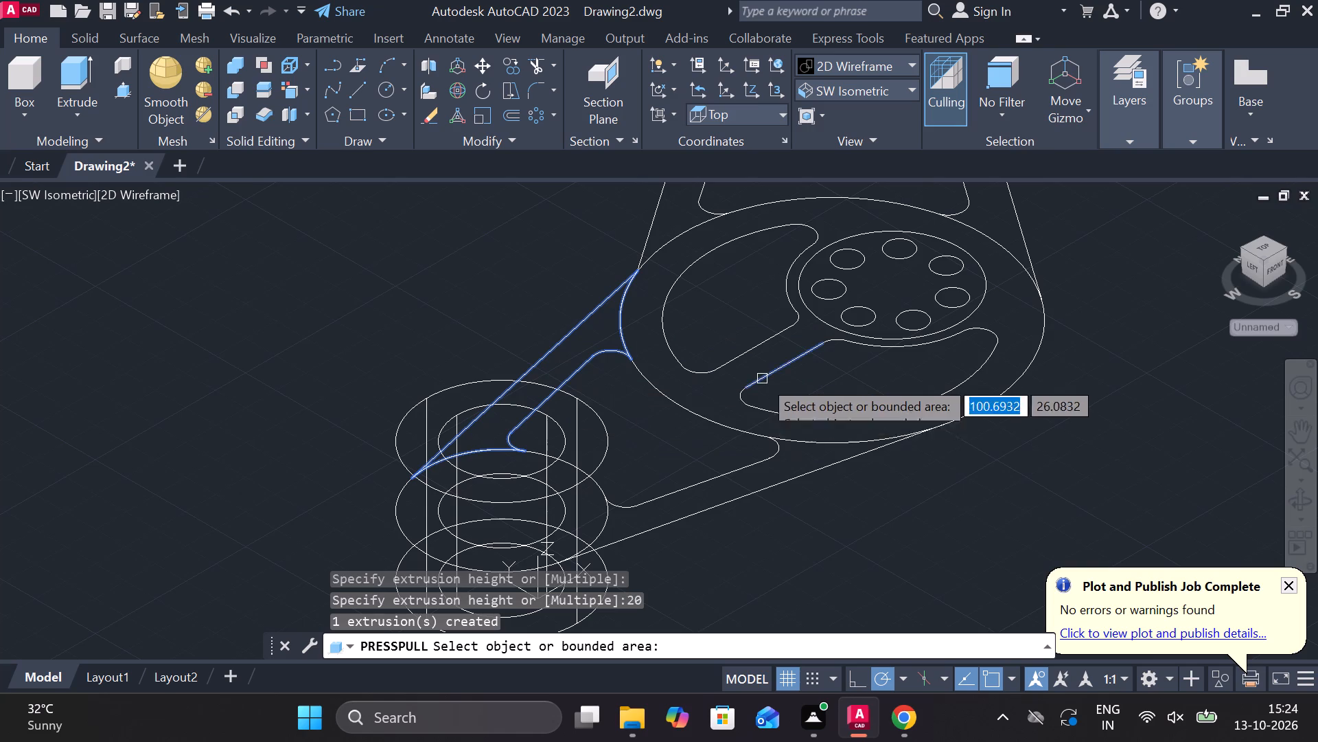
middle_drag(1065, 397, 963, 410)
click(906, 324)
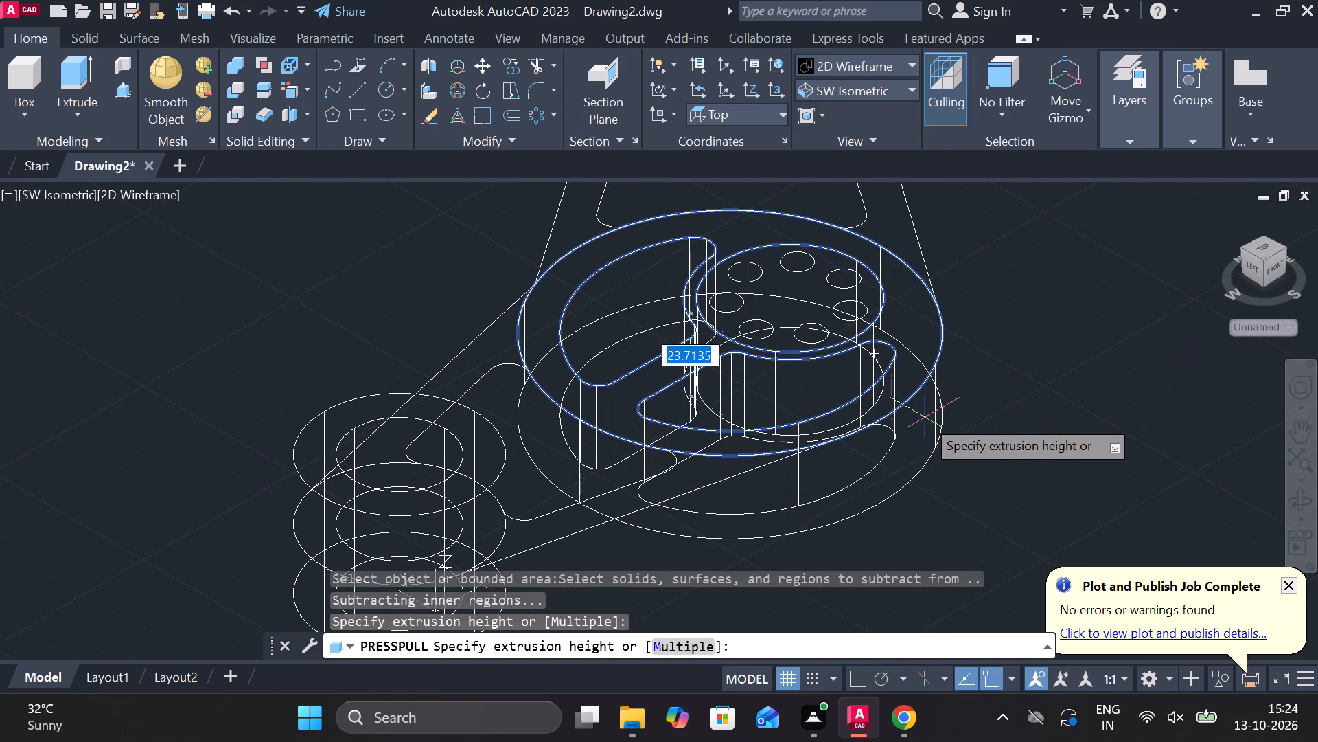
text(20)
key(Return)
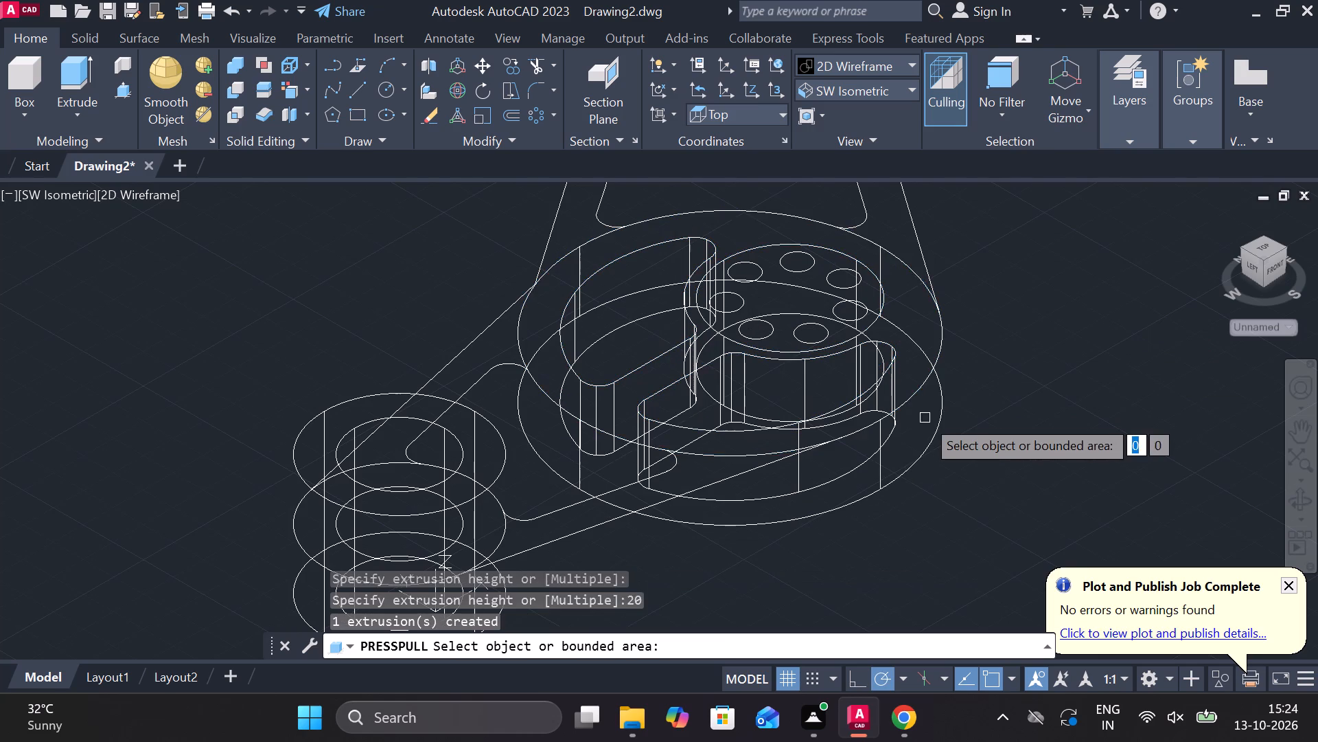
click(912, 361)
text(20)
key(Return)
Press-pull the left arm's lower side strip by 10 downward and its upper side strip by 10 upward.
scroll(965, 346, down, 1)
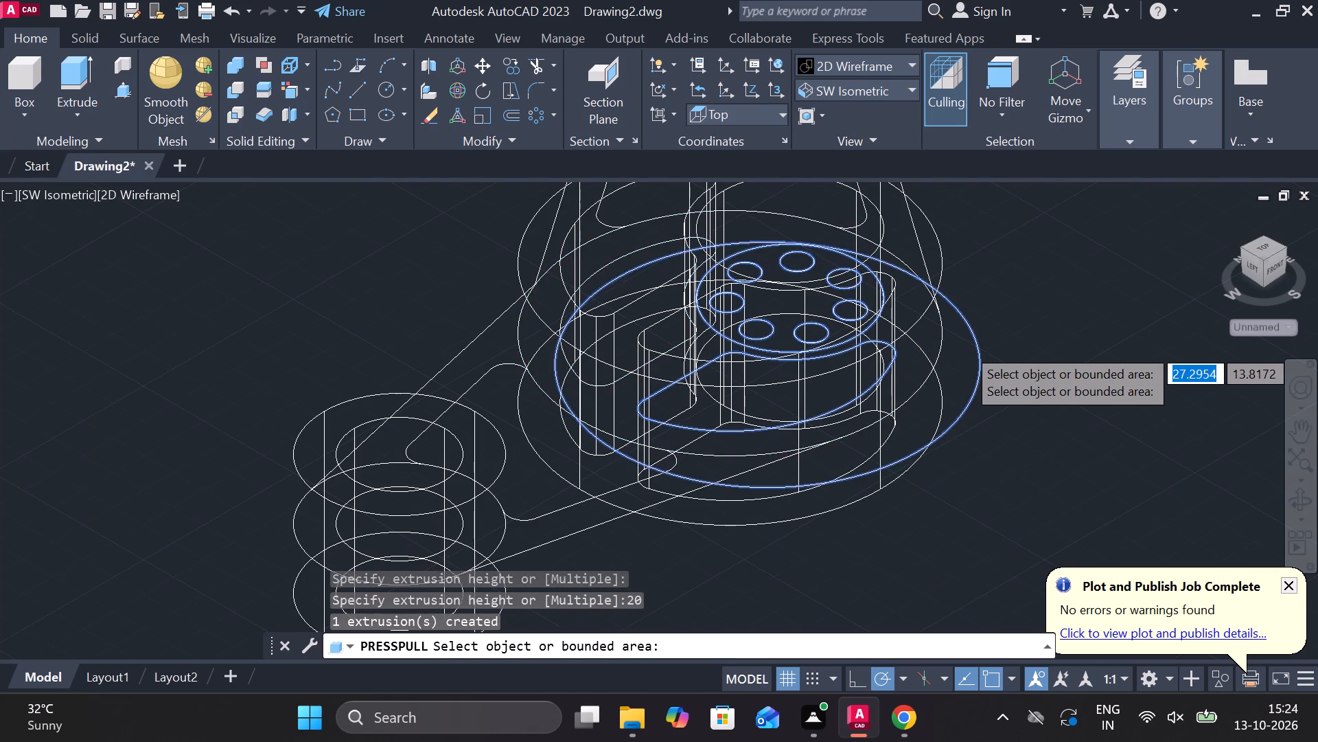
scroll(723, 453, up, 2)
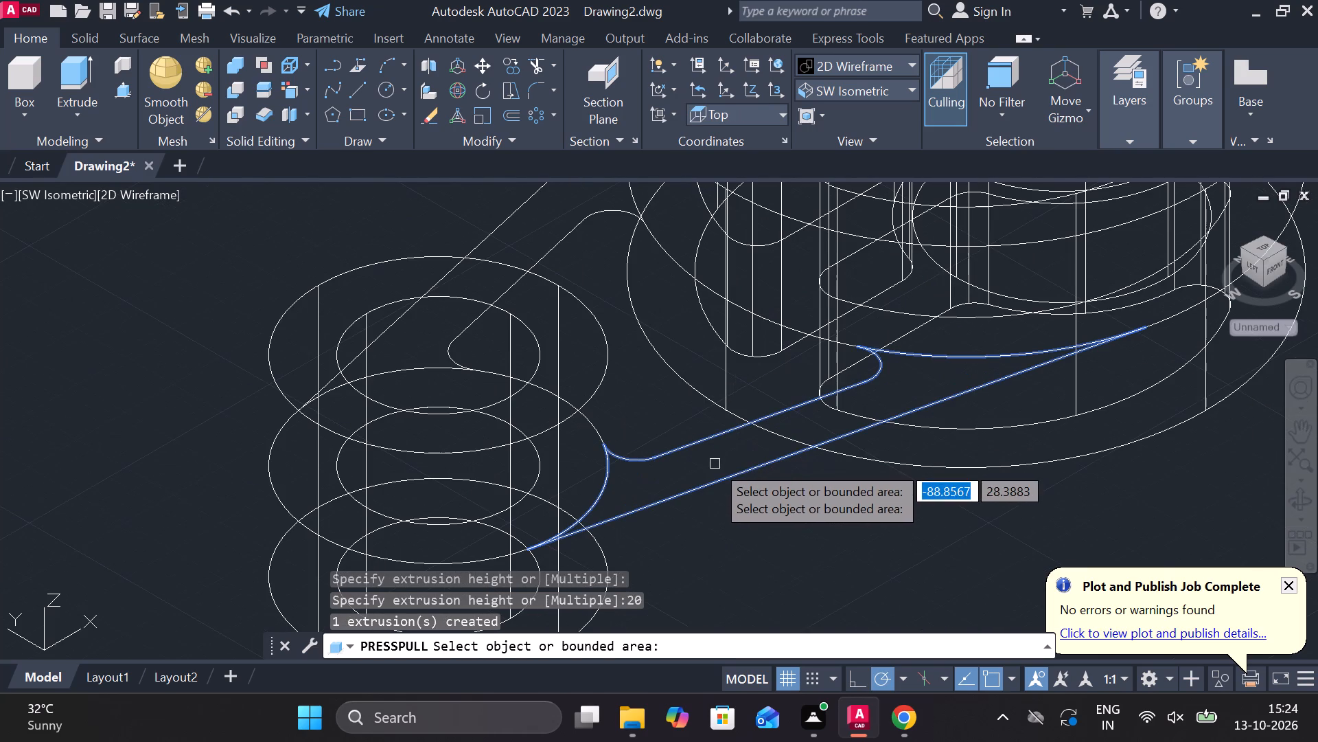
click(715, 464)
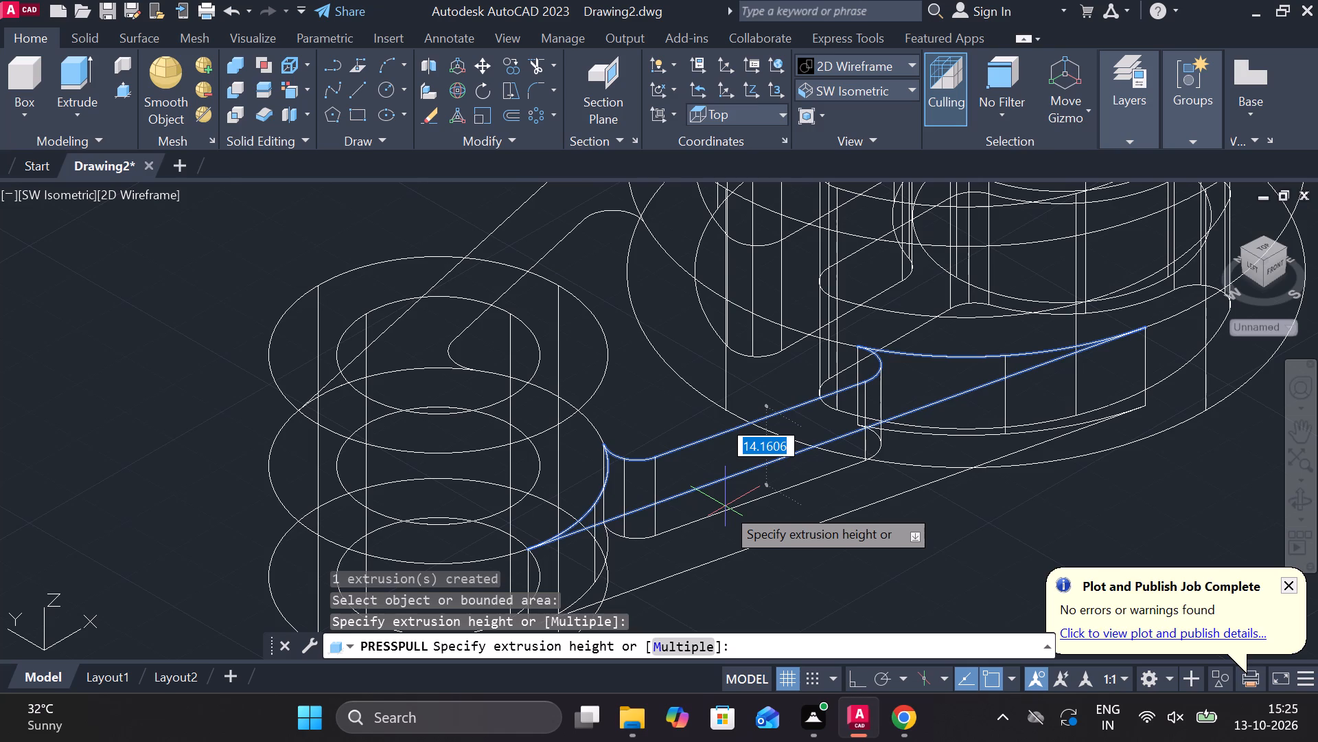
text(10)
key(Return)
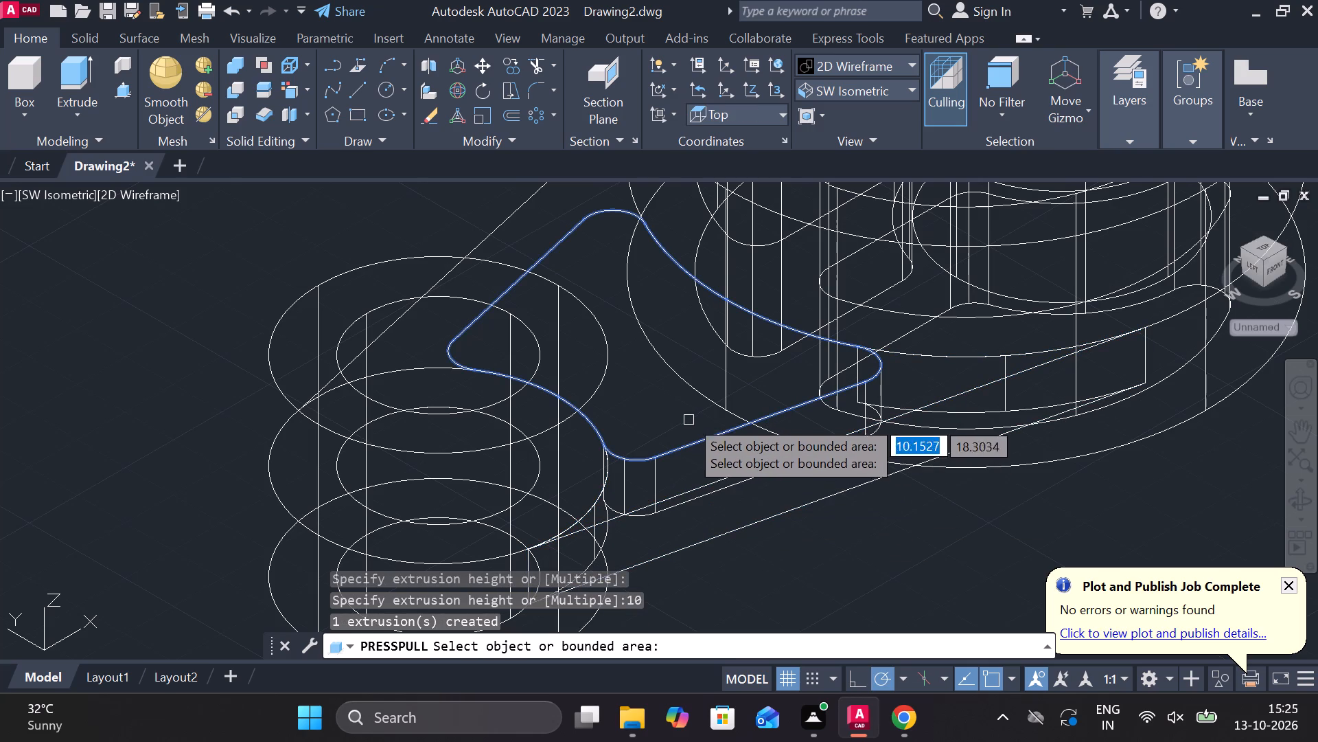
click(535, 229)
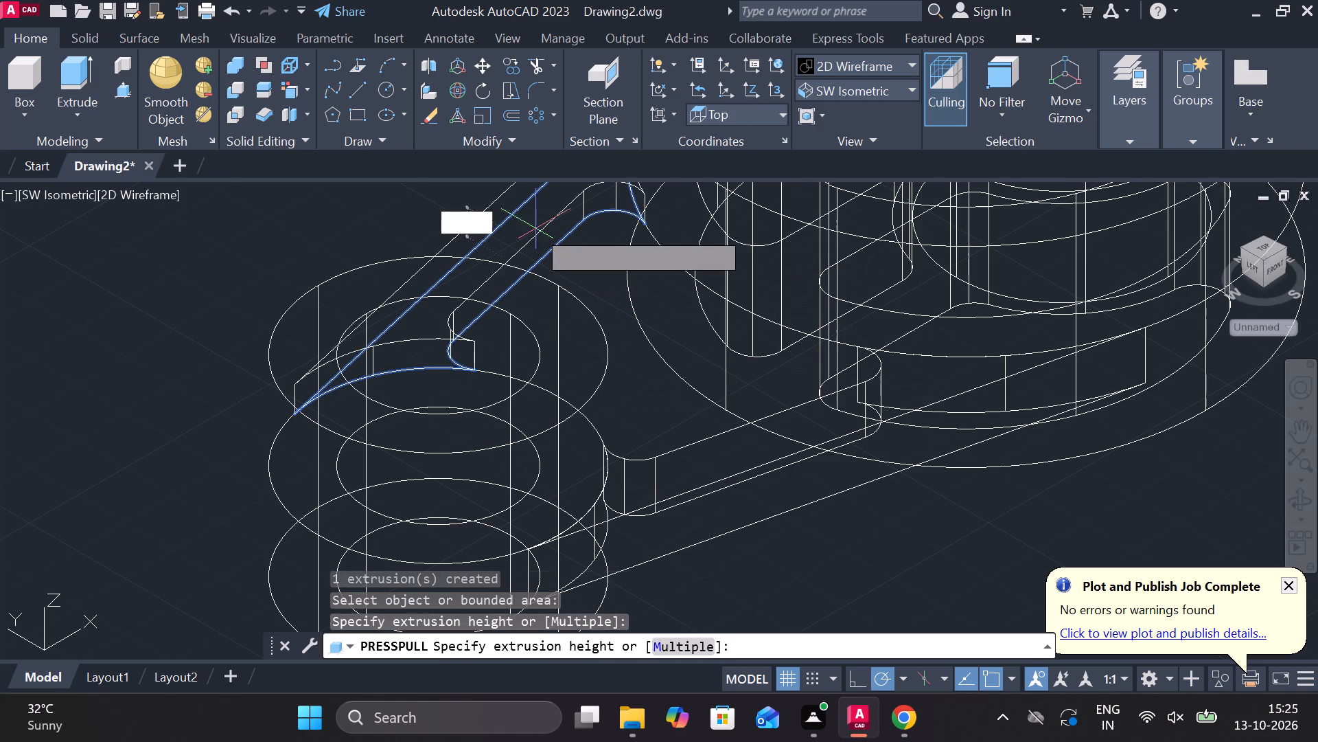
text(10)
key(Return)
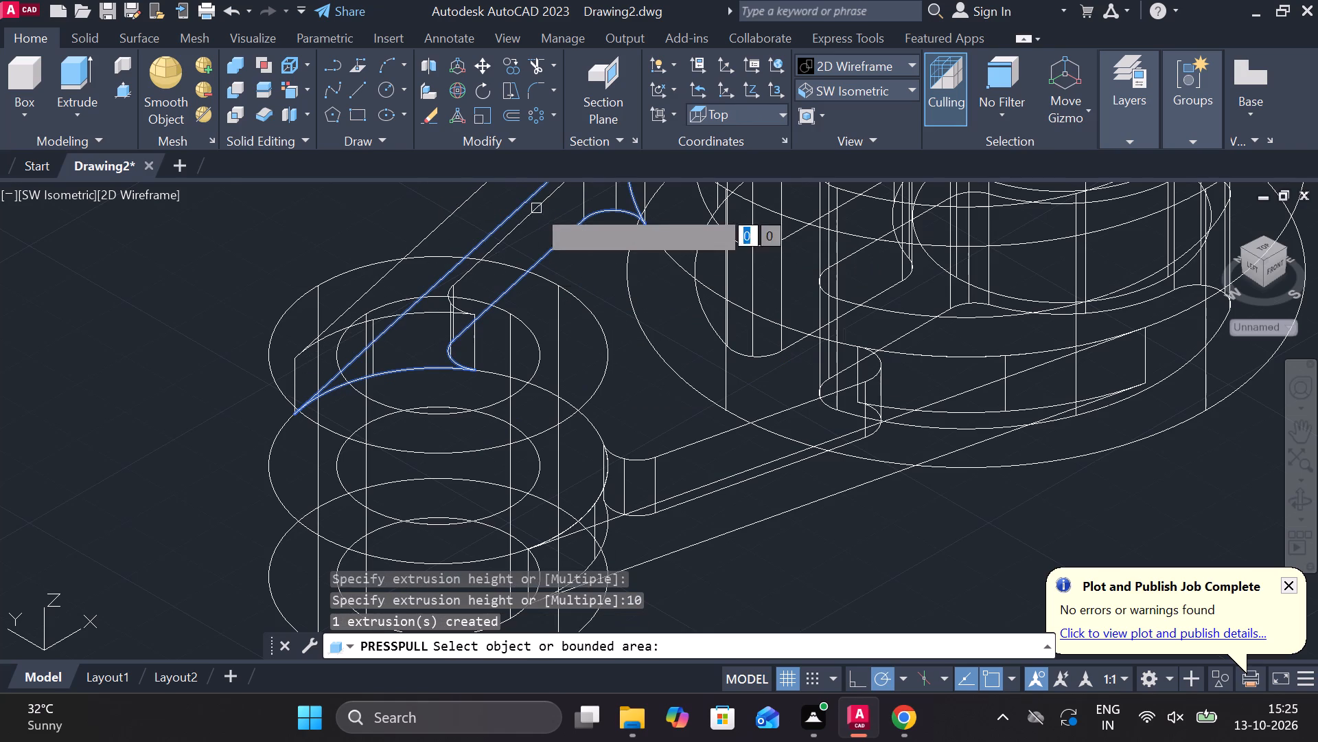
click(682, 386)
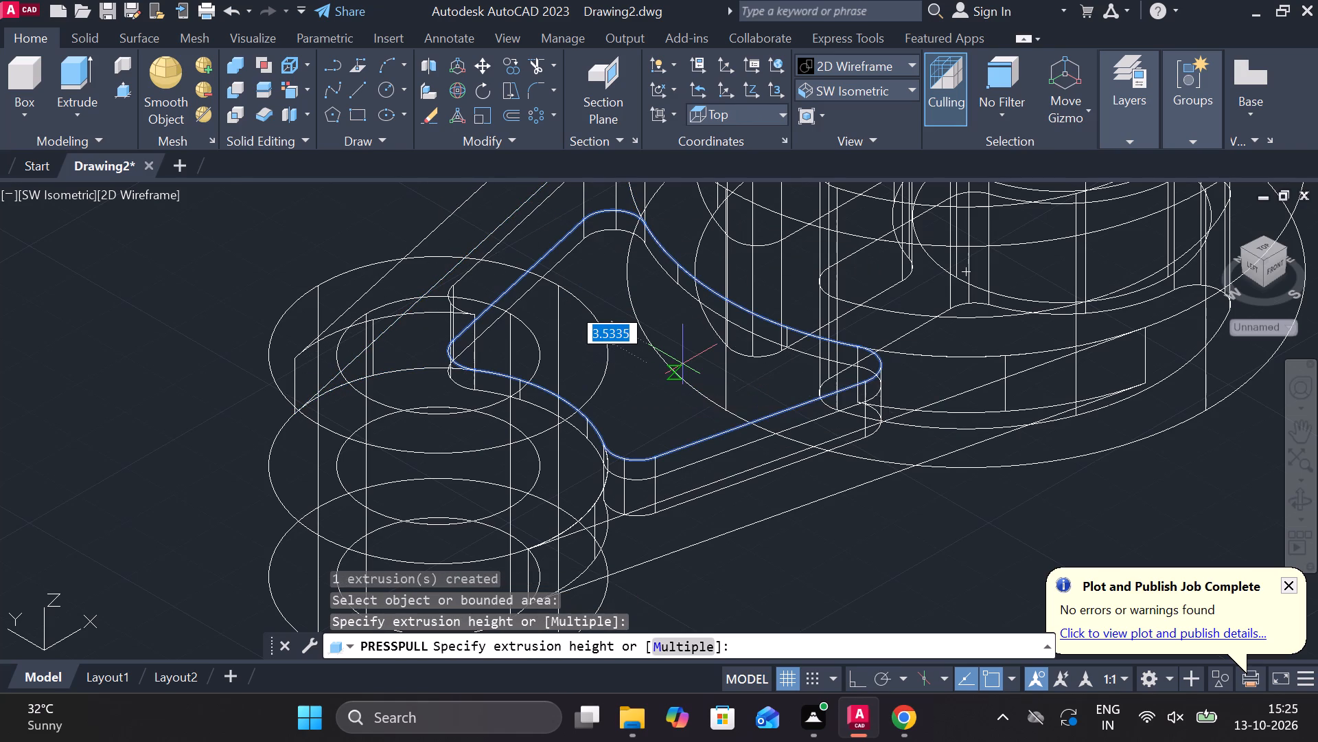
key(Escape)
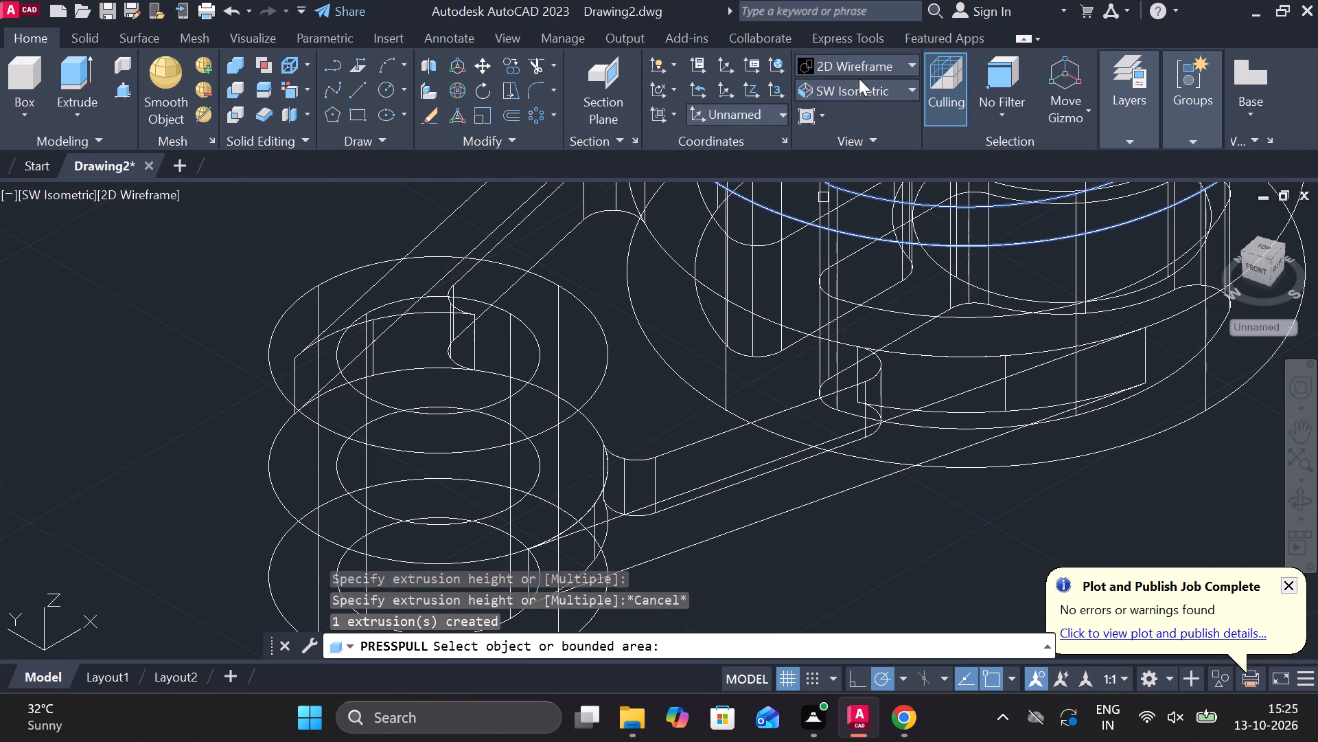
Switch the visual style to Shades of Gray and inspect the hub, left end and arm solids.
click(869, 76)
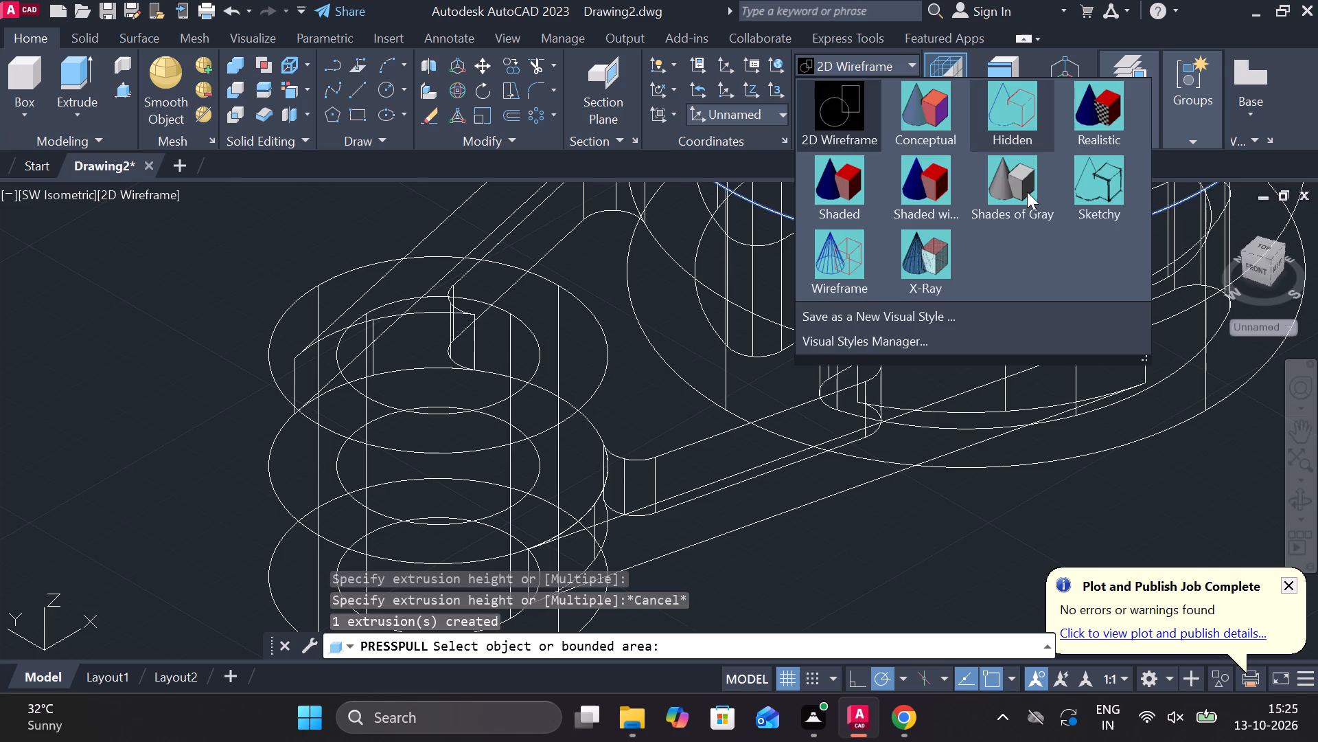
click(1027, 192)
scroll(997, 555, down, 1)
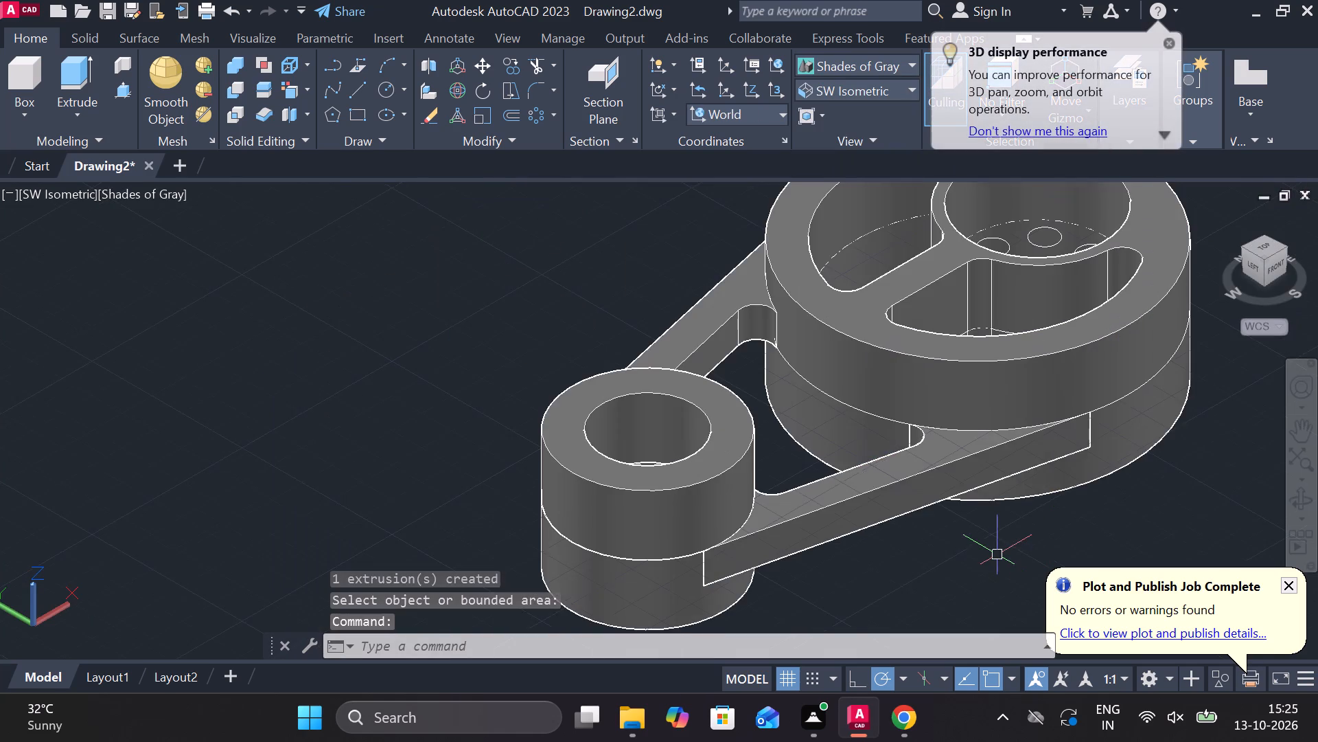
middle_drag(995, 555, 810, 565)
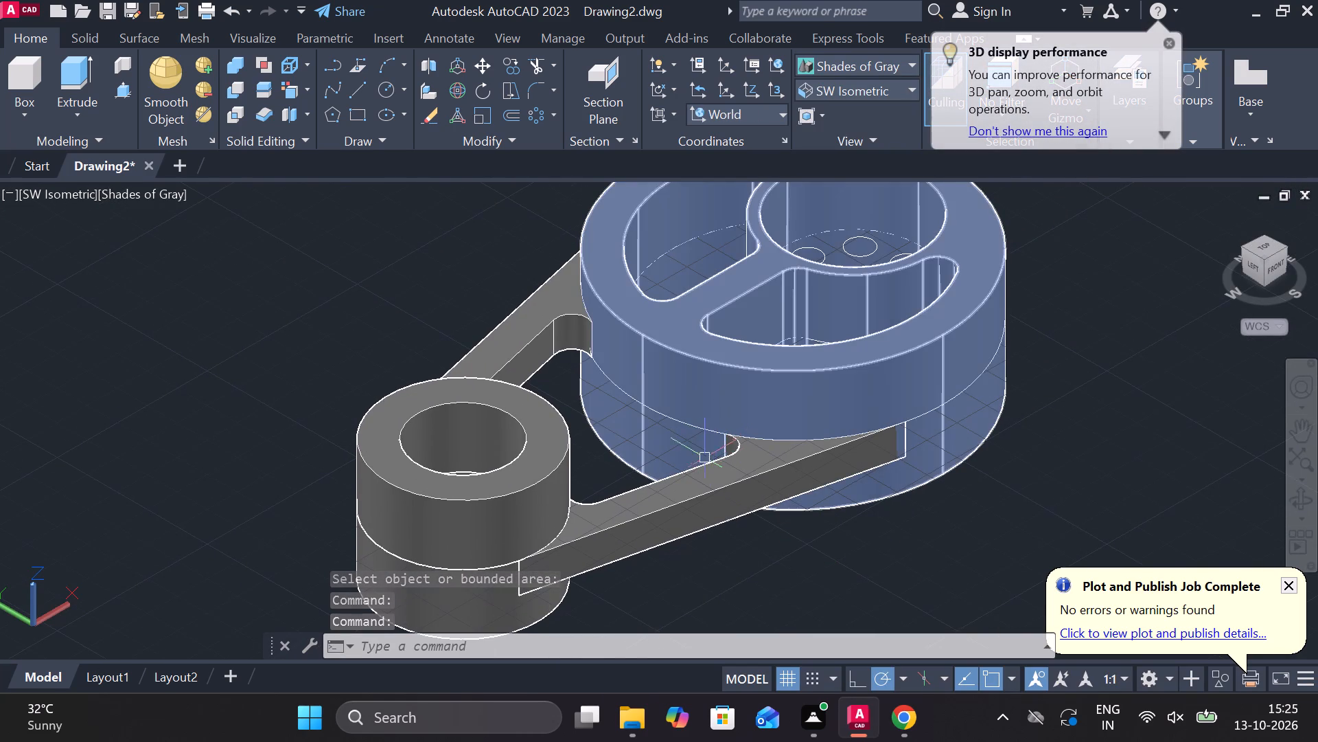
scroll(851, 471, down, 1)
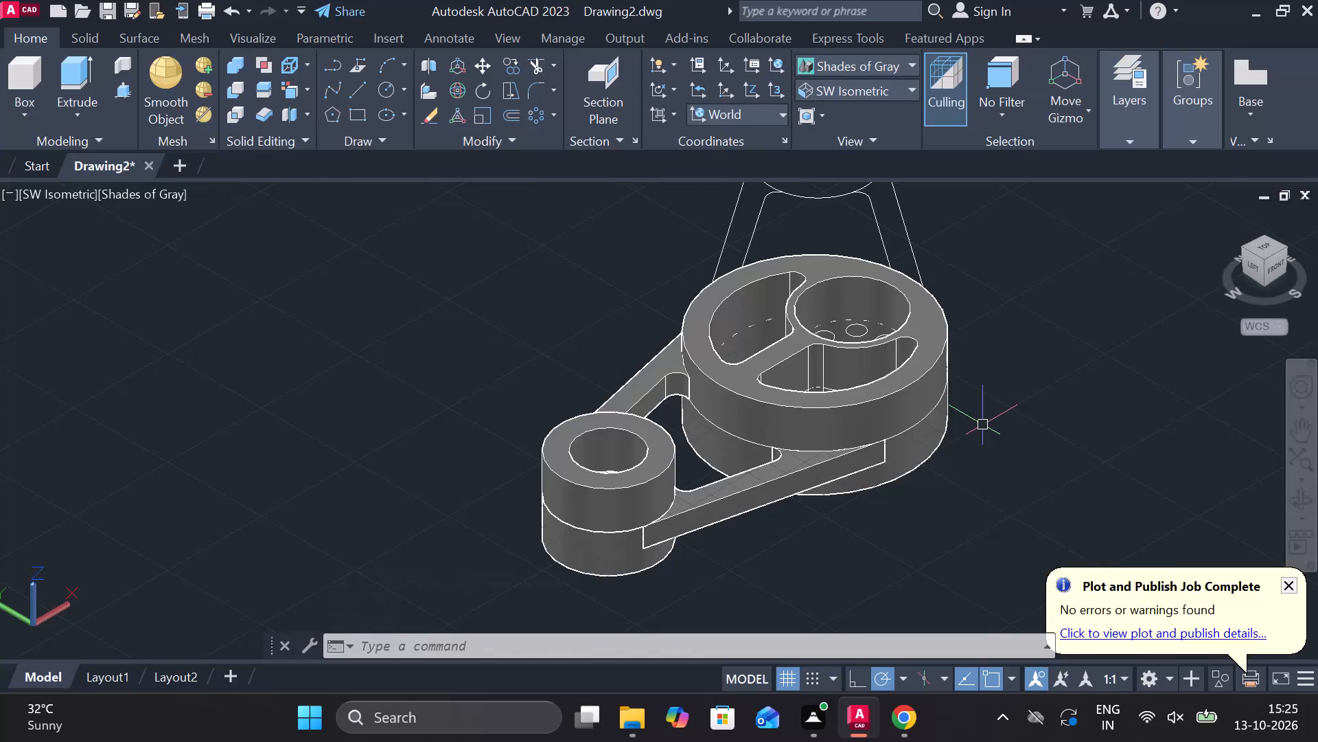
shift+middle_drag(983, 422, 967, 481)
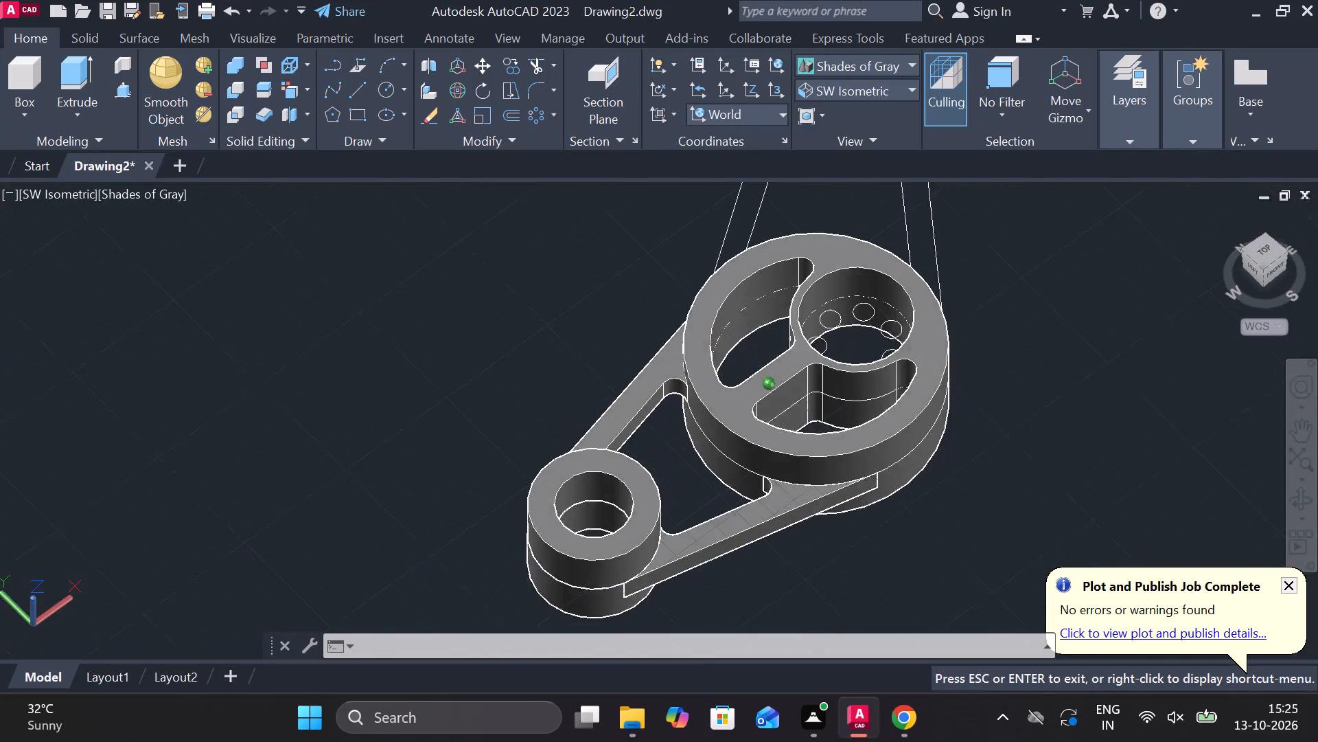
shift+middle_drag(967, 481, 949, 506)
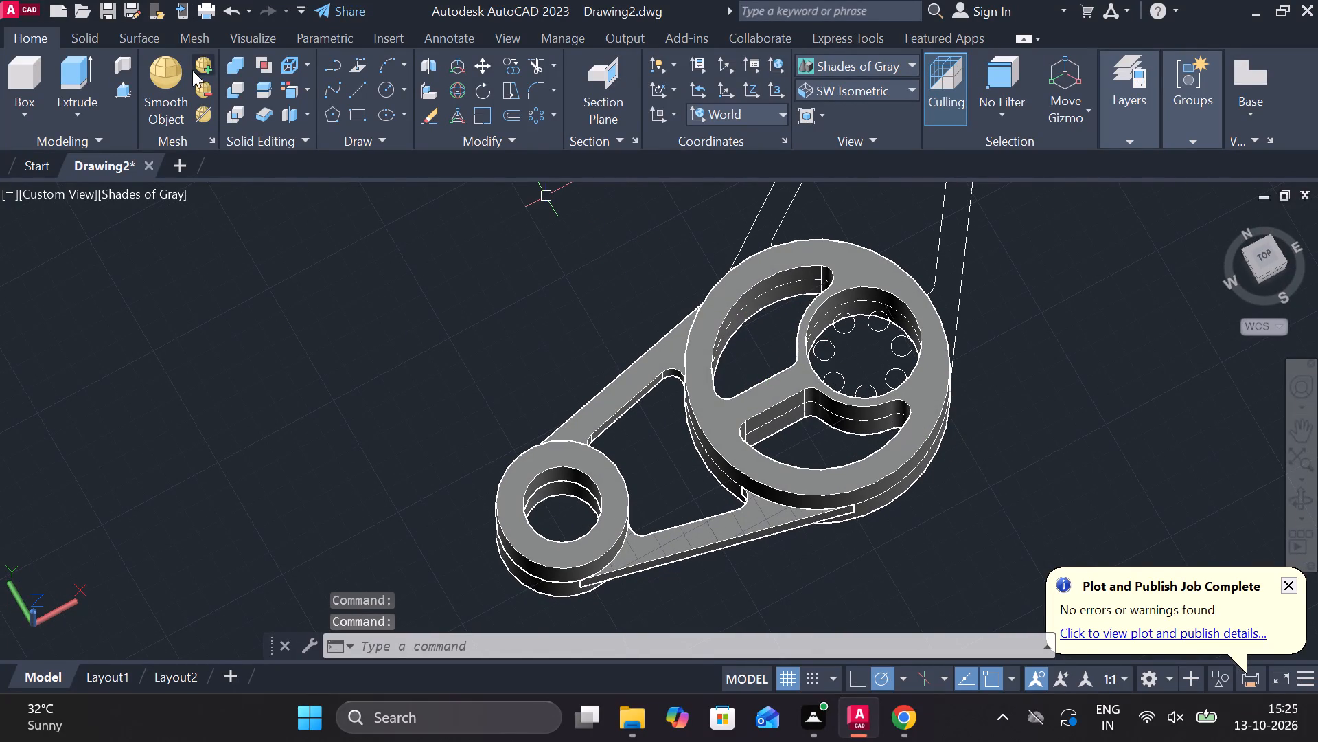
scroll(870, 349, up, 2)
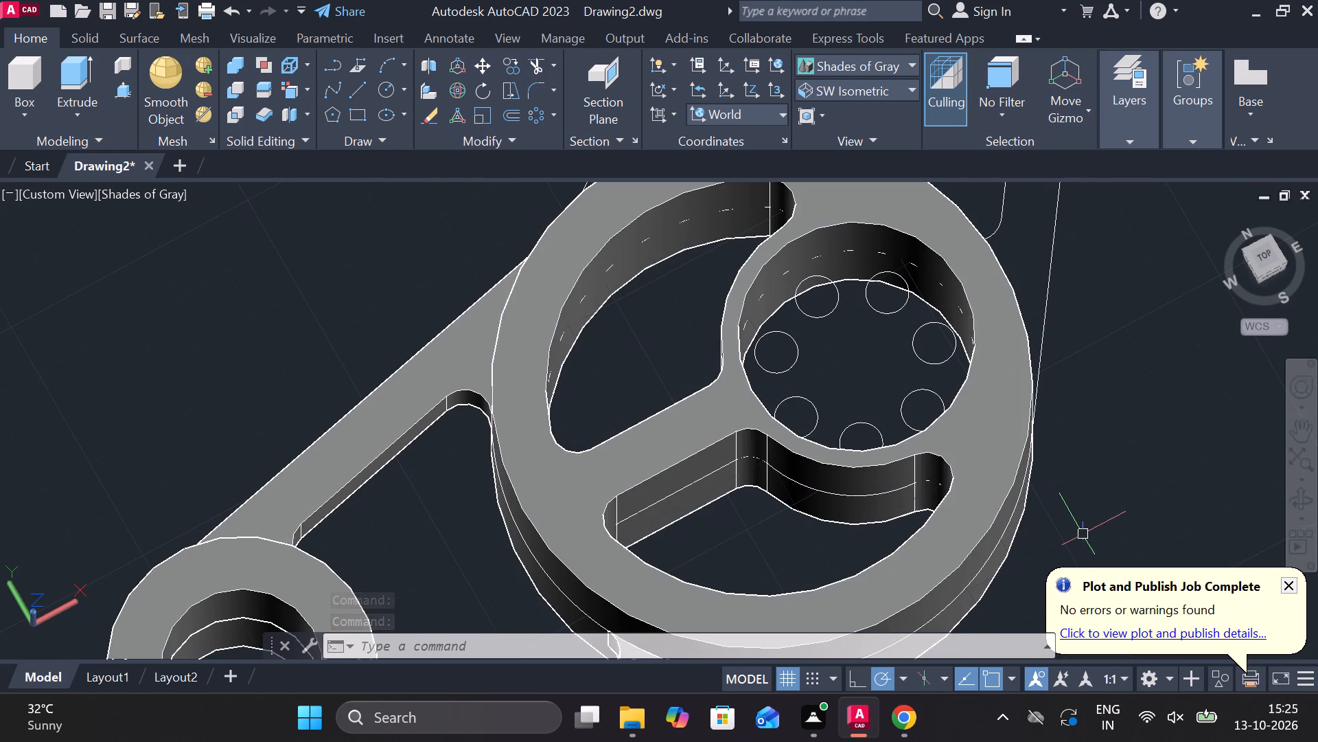
Undo the press-pulls, the isometric view change, the pitch circle erasure and the arms' upper outline lines.
key(ctrl+z)
key(ctrl+z)
key(ctrl+z)
key(ctrl+z)
key(ctrl+z)
key(ctrl+z)
key(ctrl+z)
key(ctrl+z)
key(ctrl+z)
key(ctrl+z)
key(ctrl+z)
key(ctrl+z)
key(ctrl+z)
key(ctrl+z)
key(ctrl+z)
key(ctrl+z)
key(ctrl+z)
key(ctrl+z)
key(ctrl+z)
scroll(819, 407, down, 2)
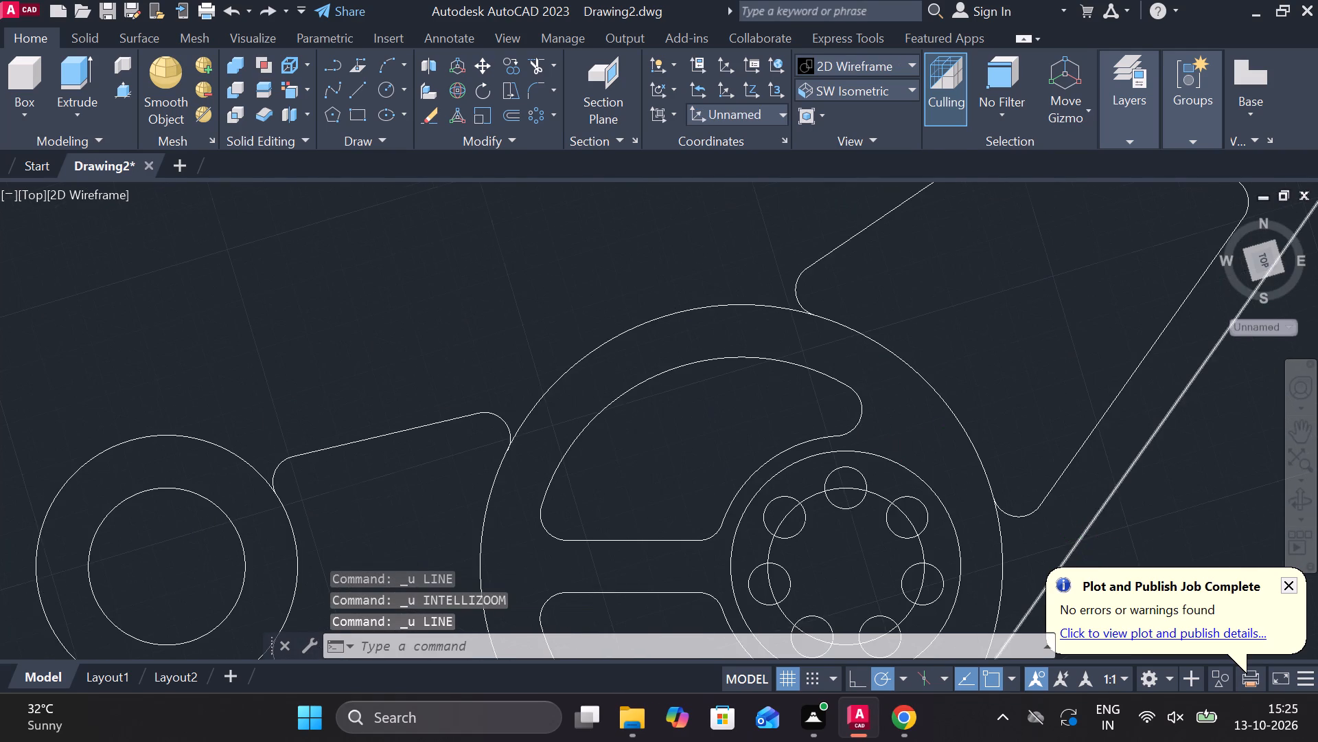
scroll(720, 459, up, 2)
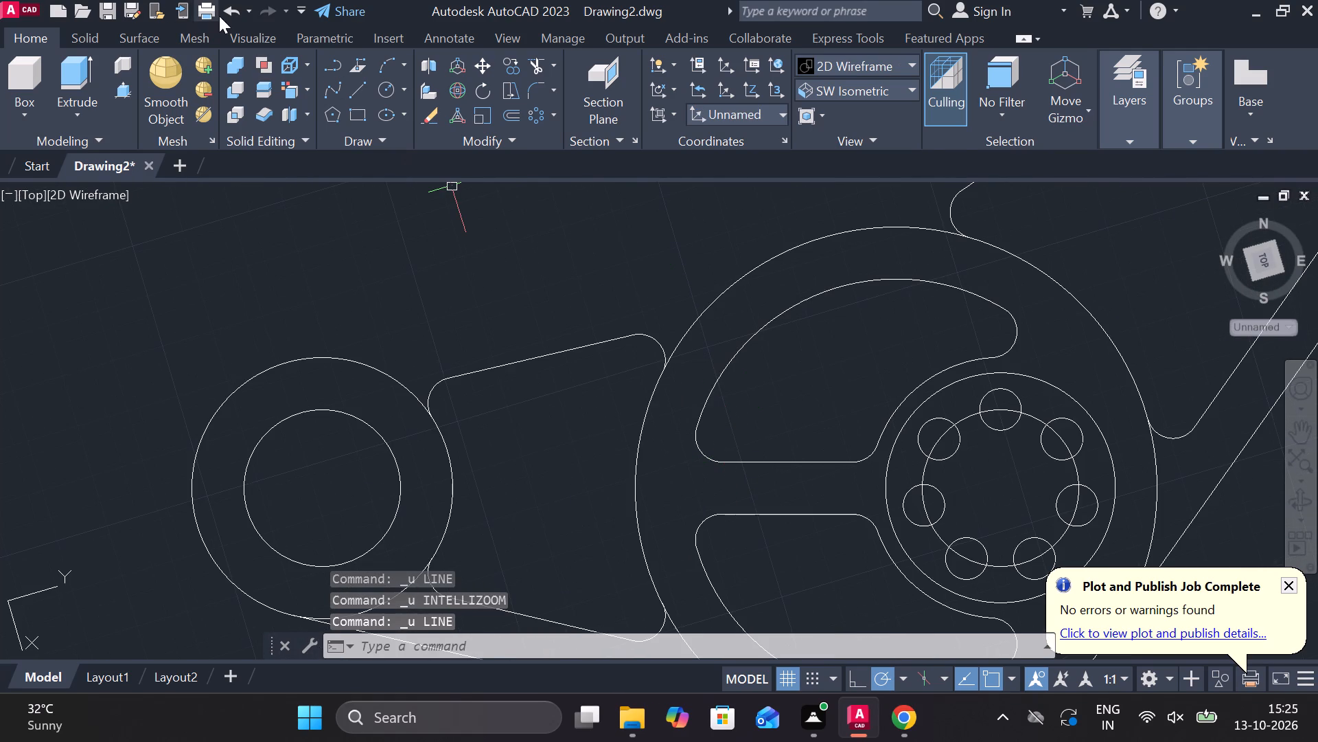
scroll(374, 137, down, 2)
scroll(461, 222, down, 2)
click(264, 11)
Draw the left arm's upper outline as a line tangent to the left end's outer circle and the large hub circle.
middle_drag(463, 200, 469, 313)
key(l)
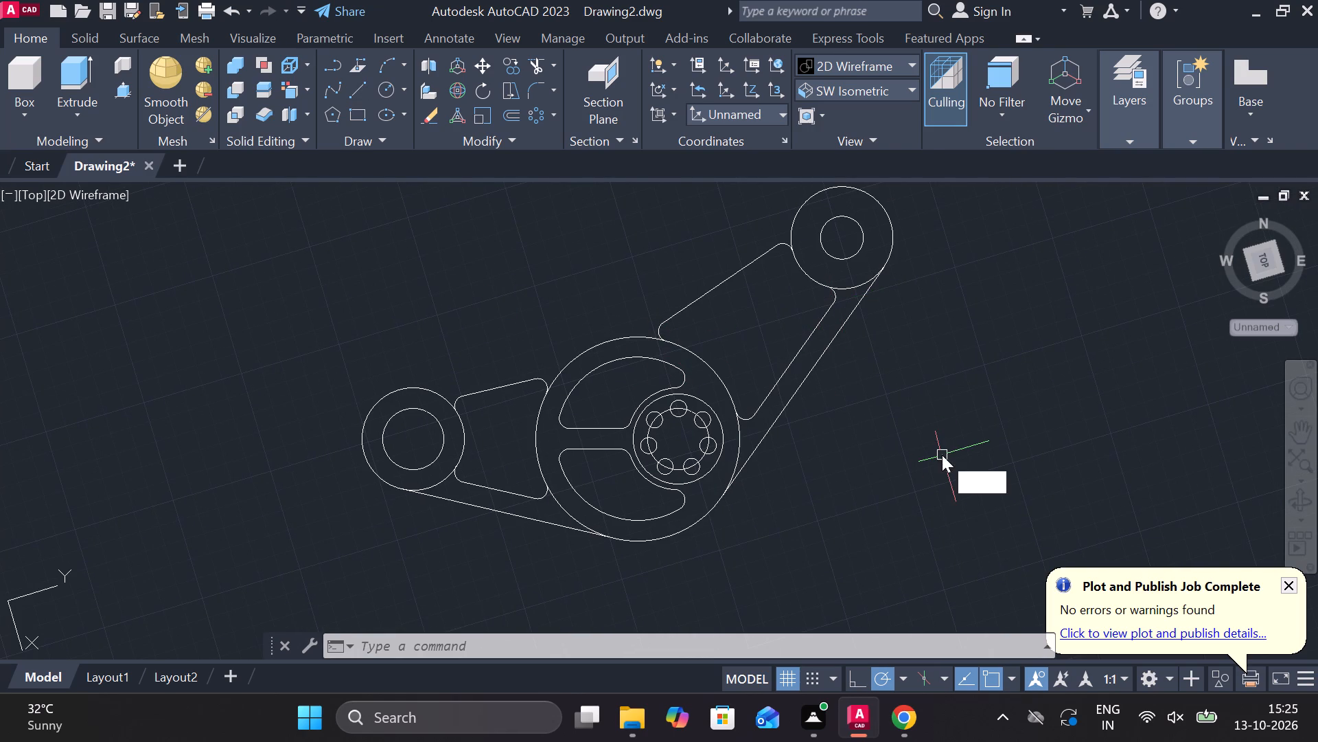
key(Return)
text(tan)
key(Return)
click(390, 391)
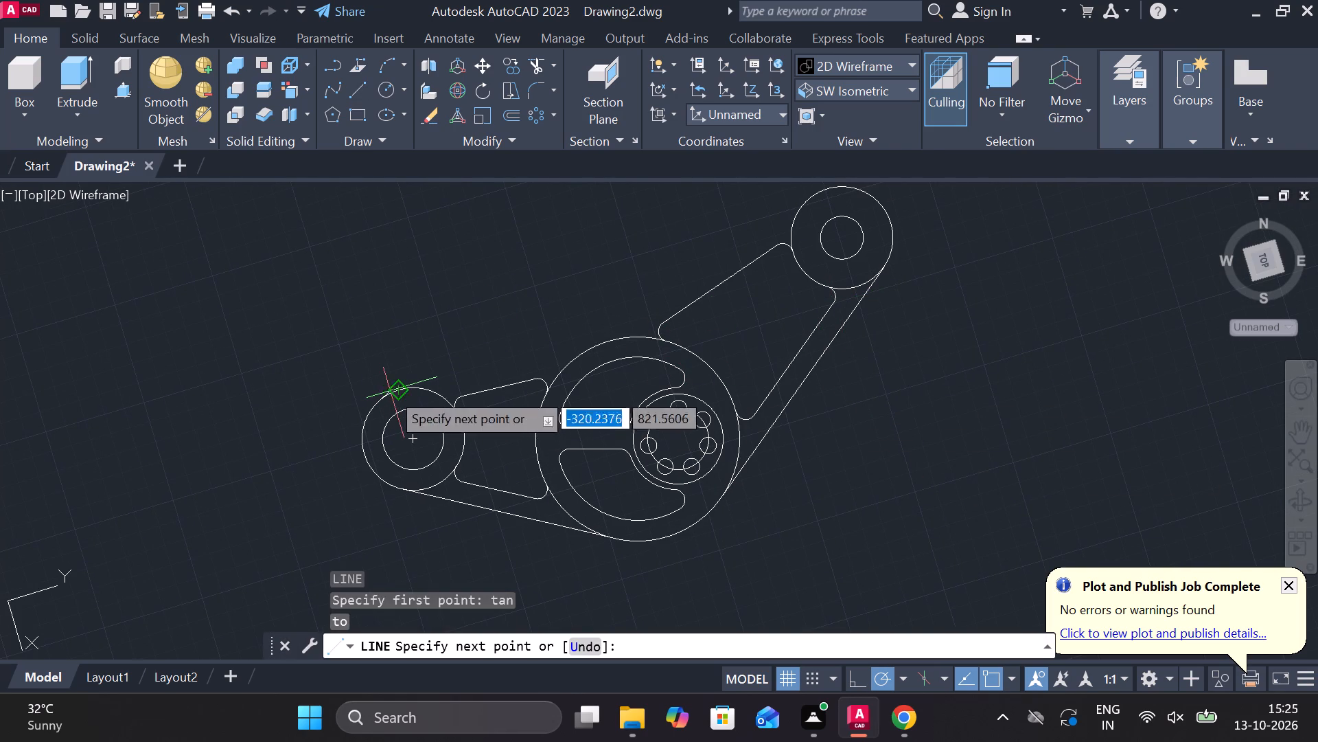
scroll(595, 350, up, 3)
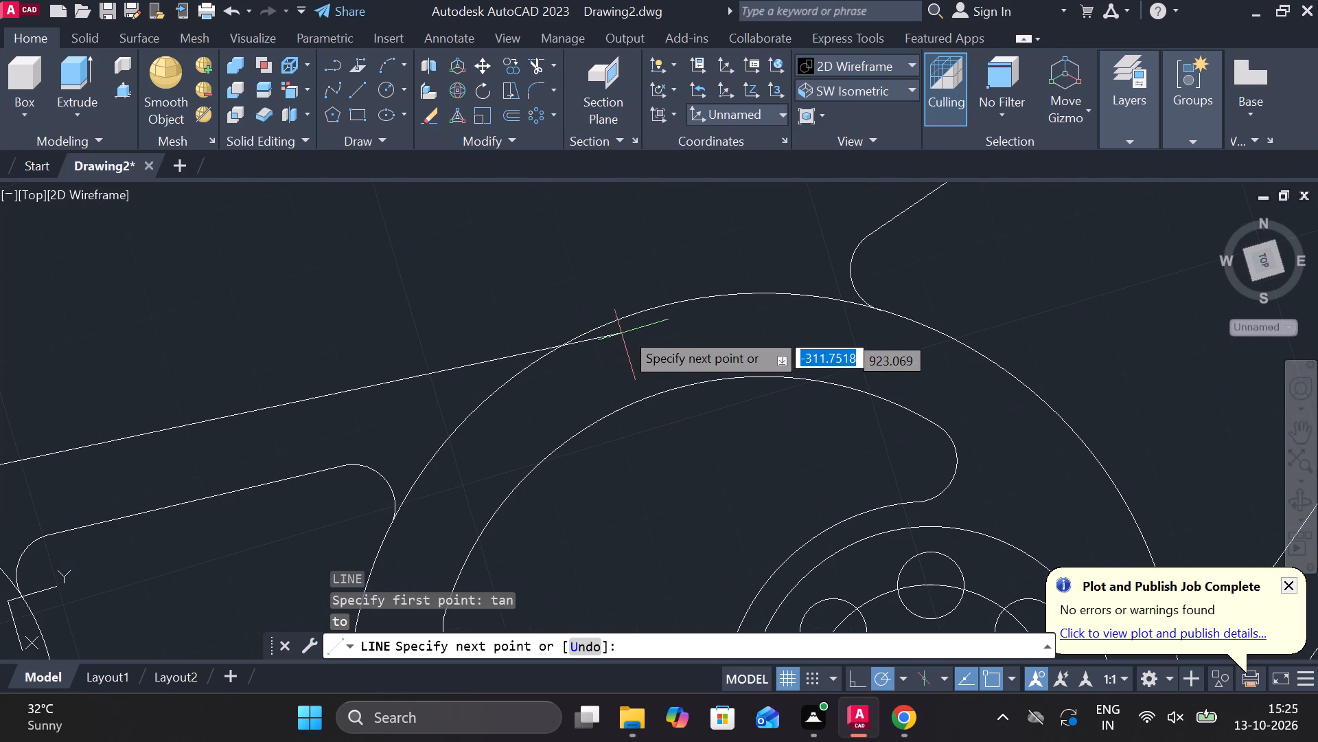
click(648, 308)
scroll(671, 286, down, 2)
key(Escape)
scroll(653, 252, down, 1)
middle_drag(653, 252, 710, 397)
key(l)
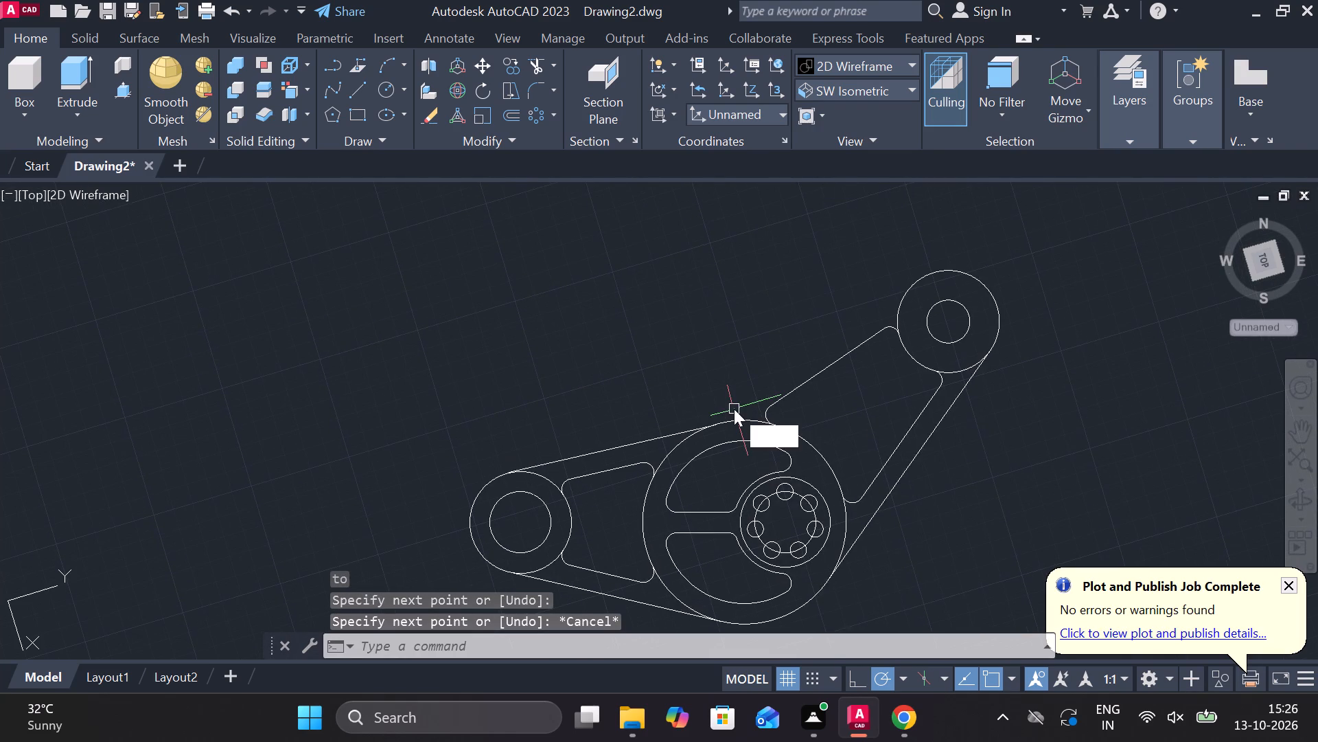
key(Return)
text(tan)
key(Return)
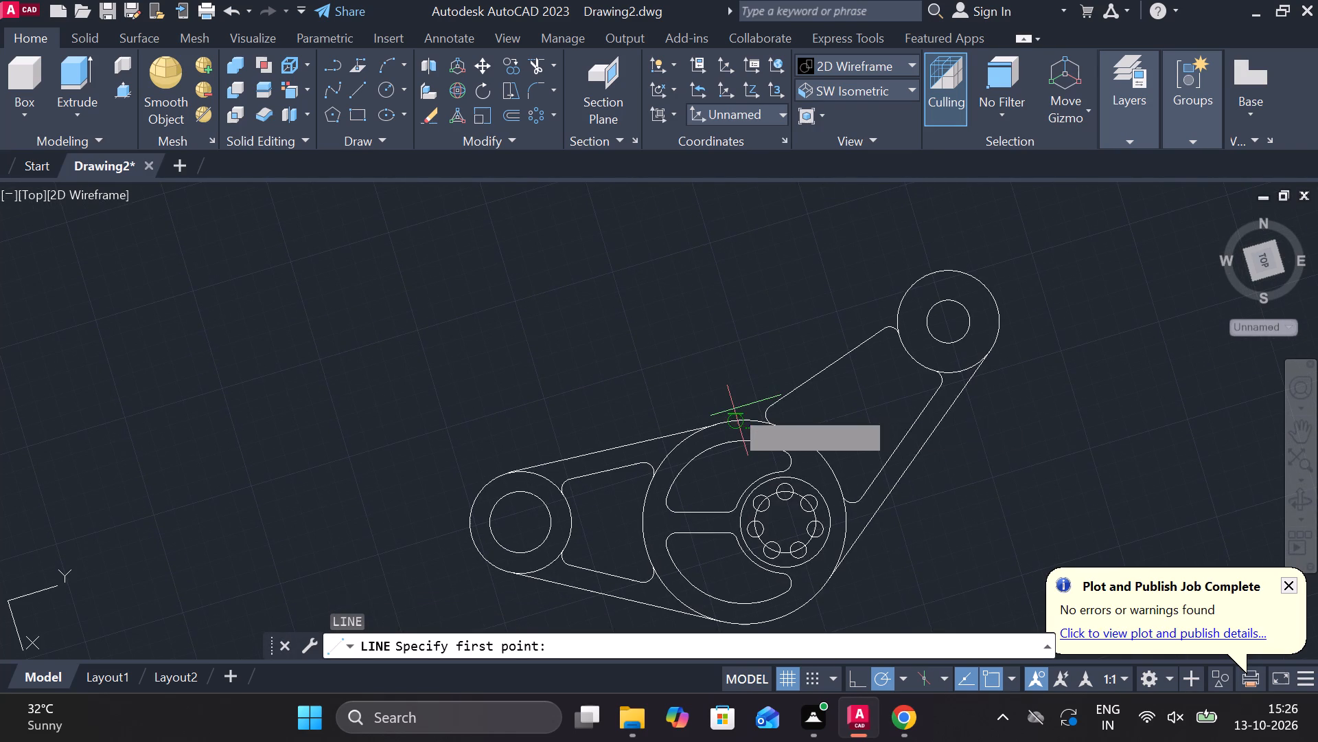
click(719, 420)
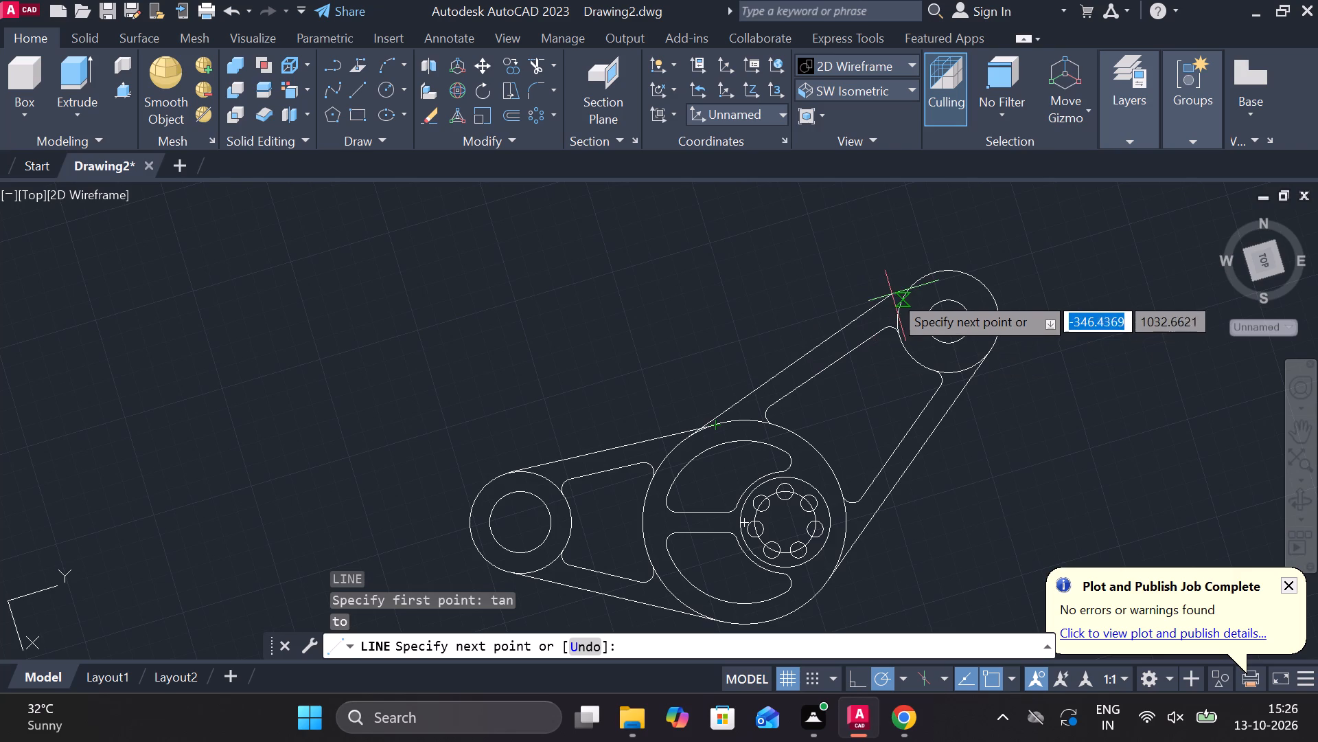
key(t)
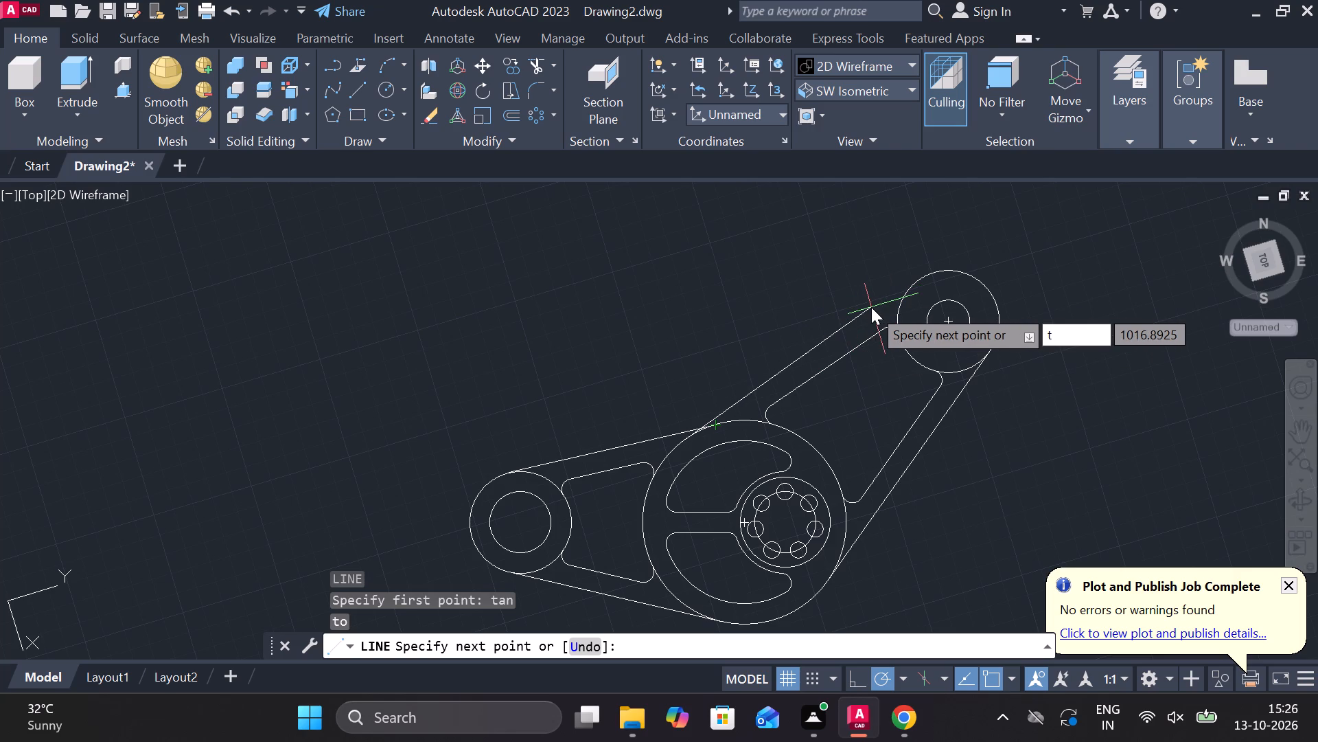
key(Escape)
Draw the right arm's upper outline as a line tangent to the right end's outer circle, ending on the large hub circle.
key(l)
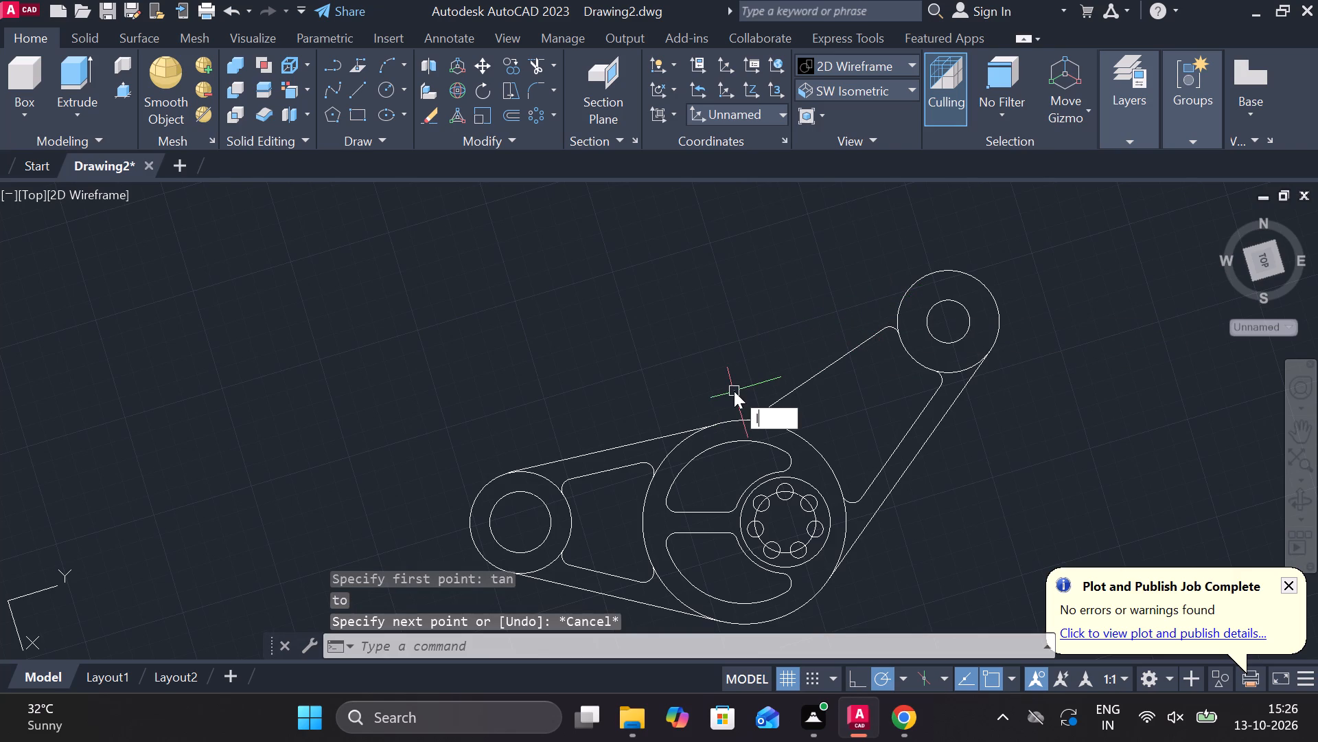
key(Return)
text(tan)
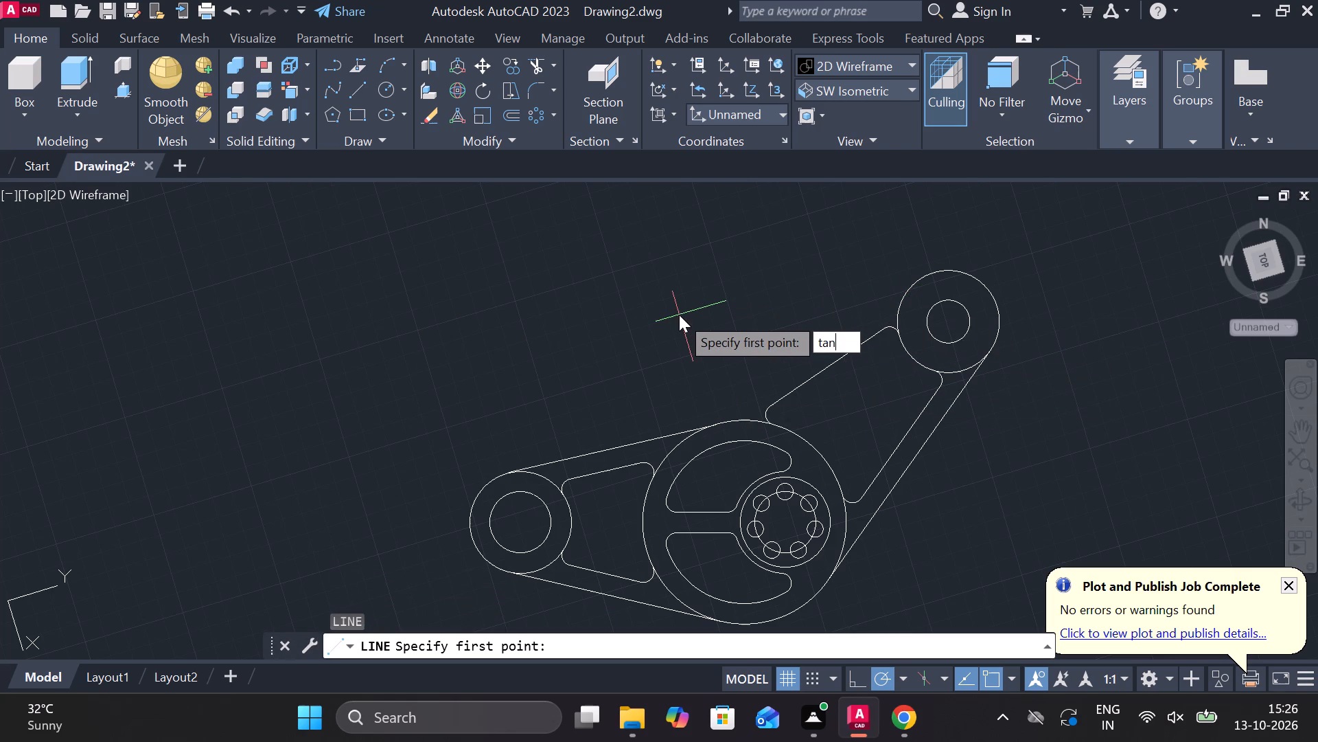
key(Return)
click(901, 280)
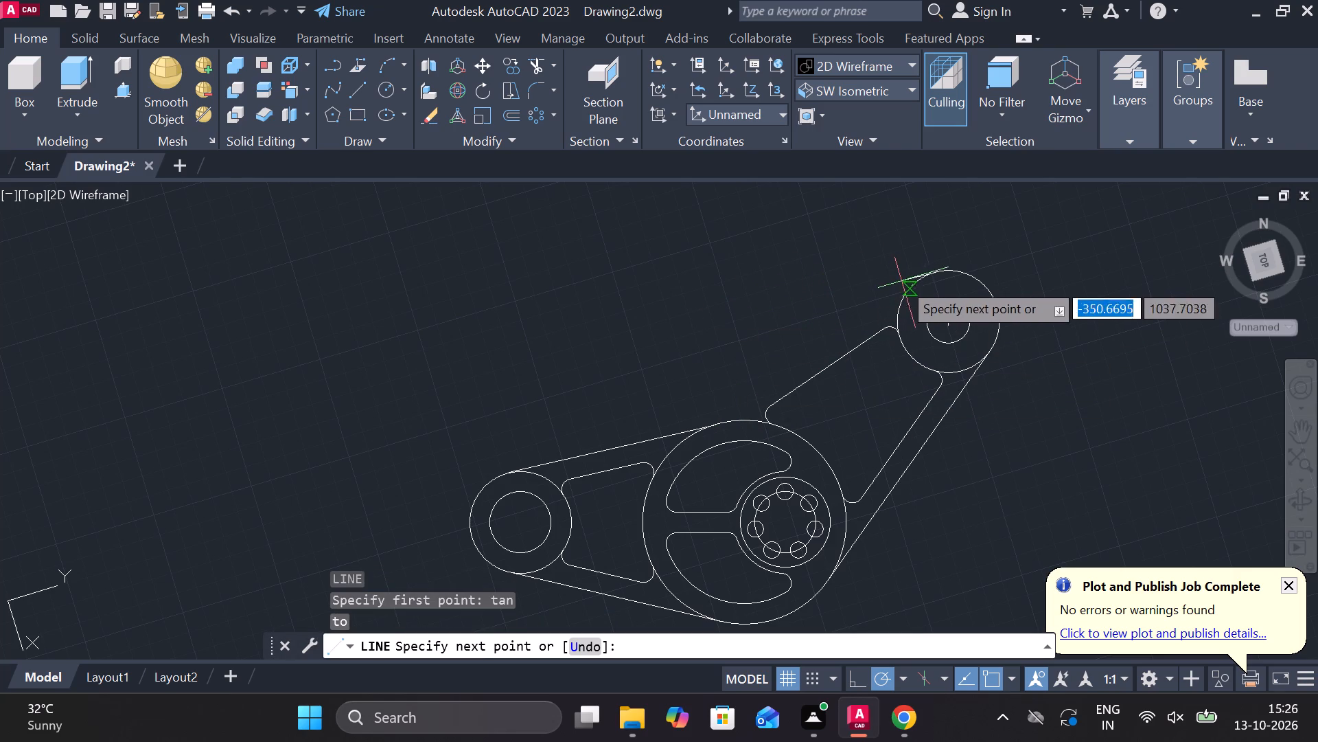
click(706, 426)
key(Escape)
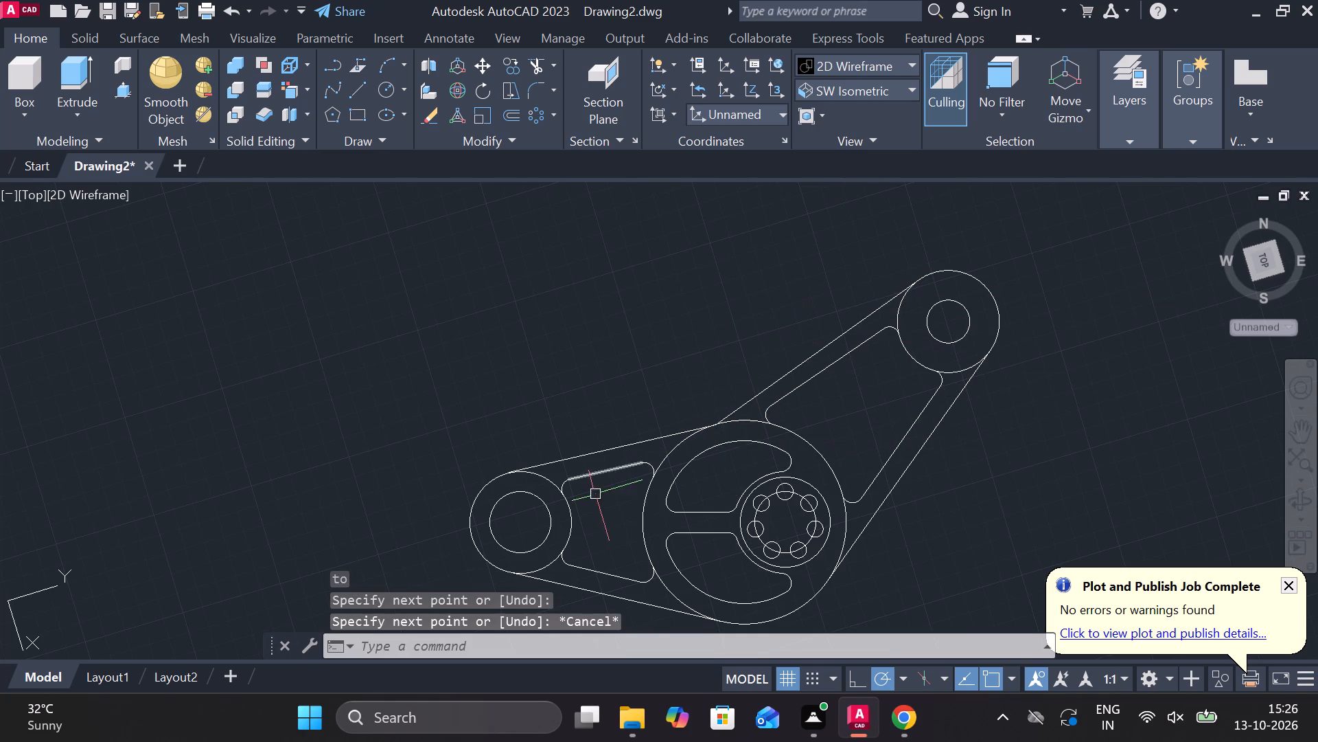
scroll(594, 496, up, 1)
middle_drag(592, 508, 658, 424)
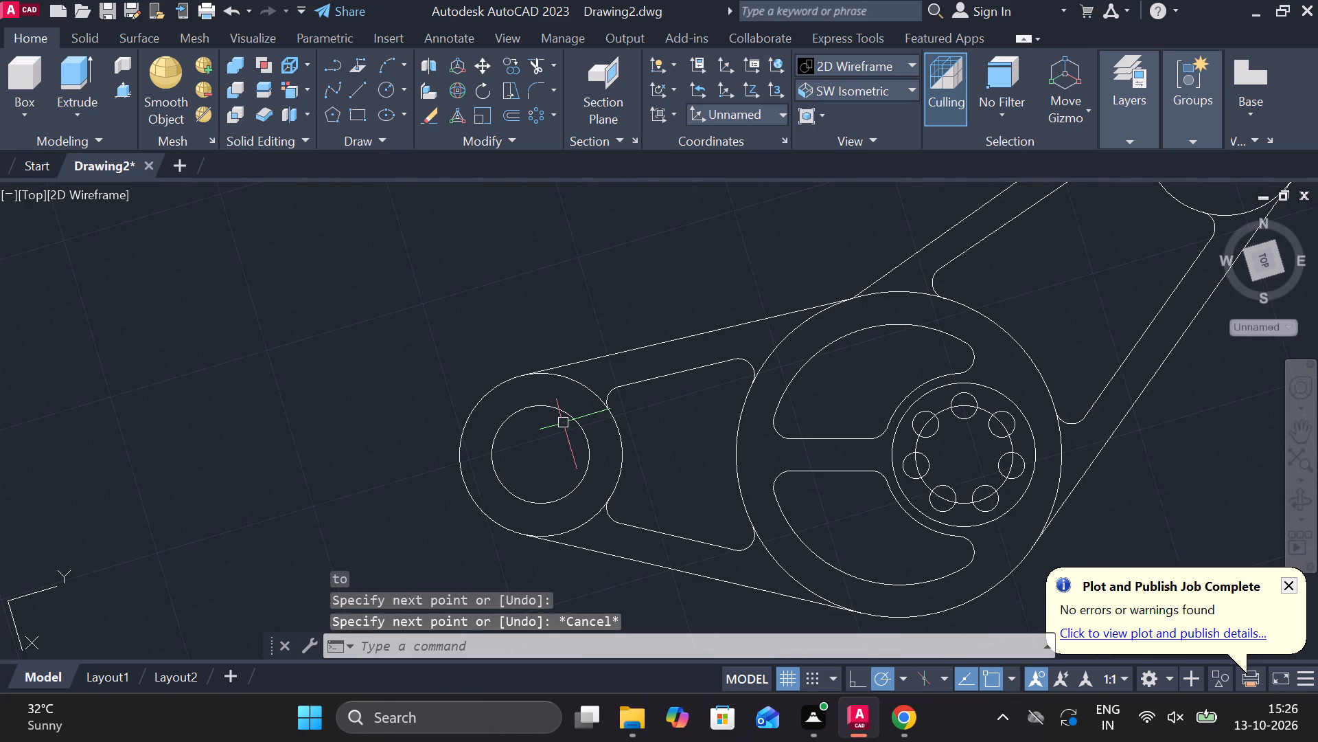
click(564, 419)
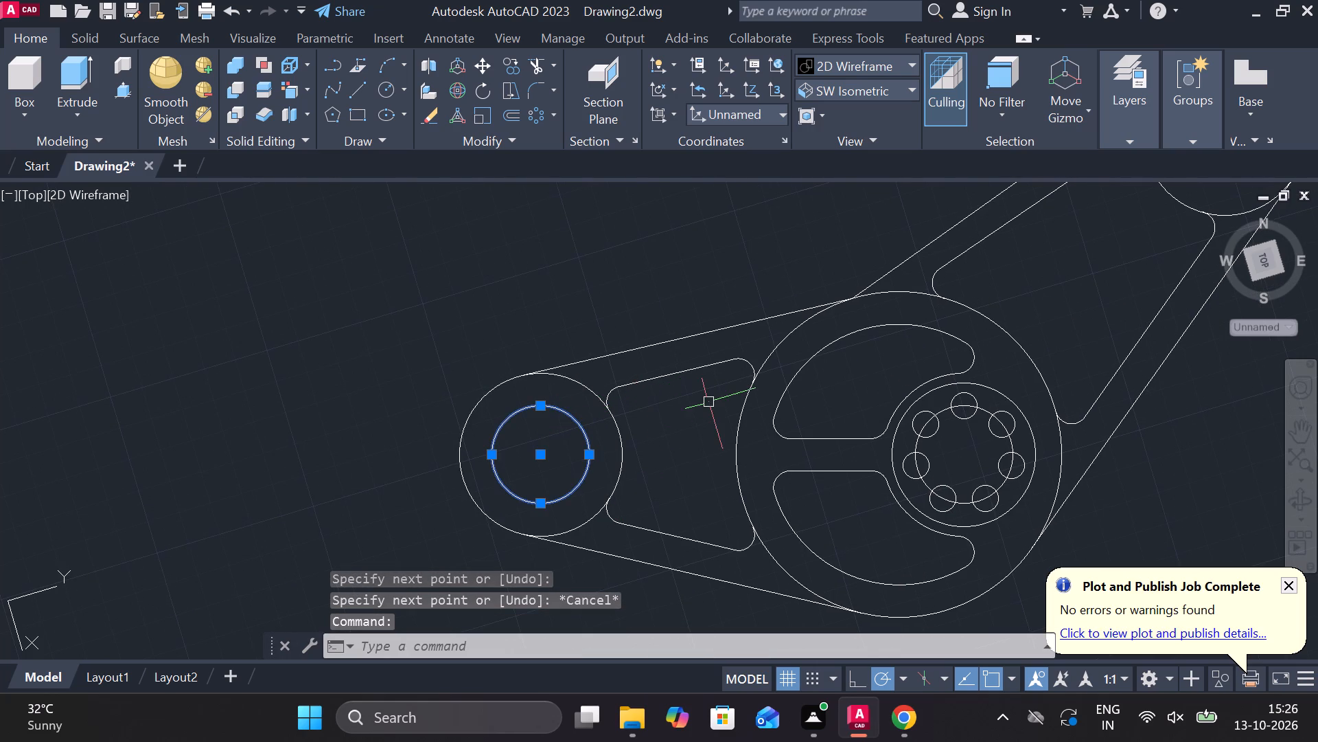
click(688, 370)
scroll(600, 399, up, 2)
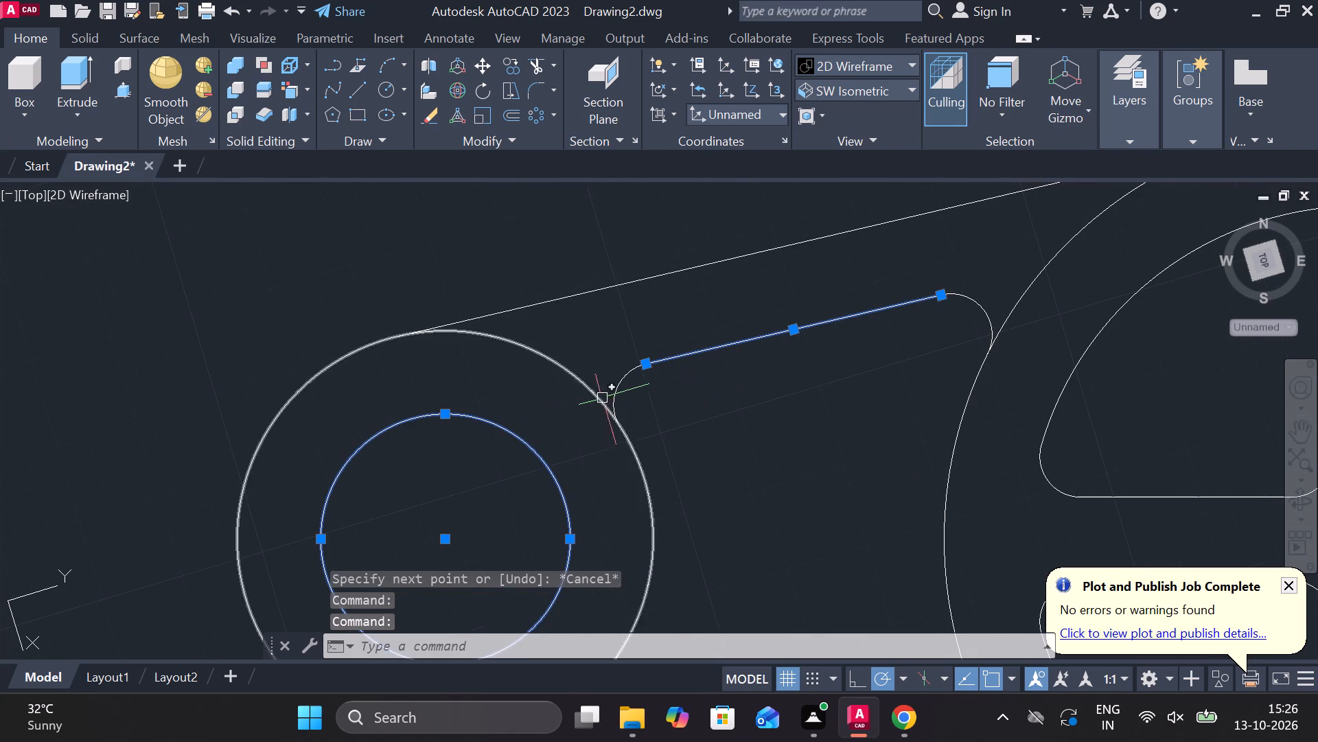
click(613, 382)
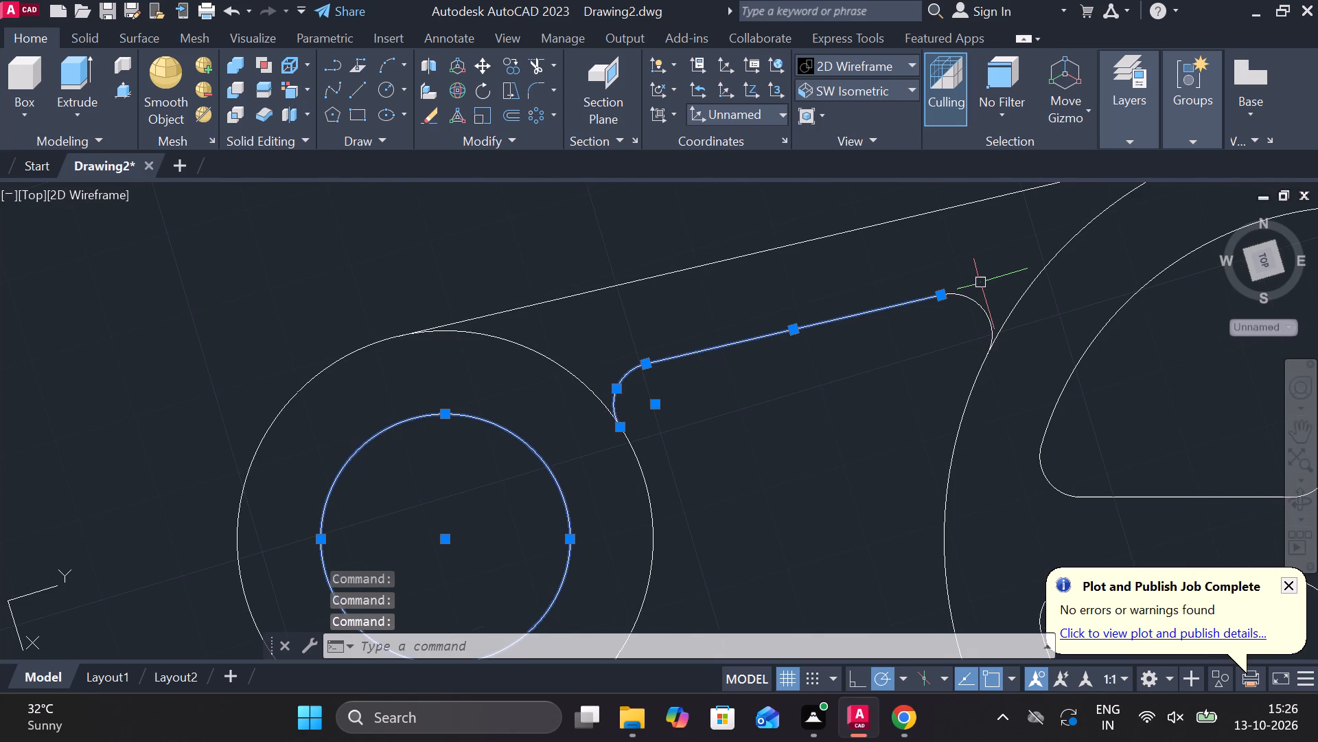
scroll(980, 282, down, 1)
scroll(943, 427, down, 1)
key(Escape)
Join the left arm's upper and lower inner lines with their four corner arcs into polylines.
click(867, 509)
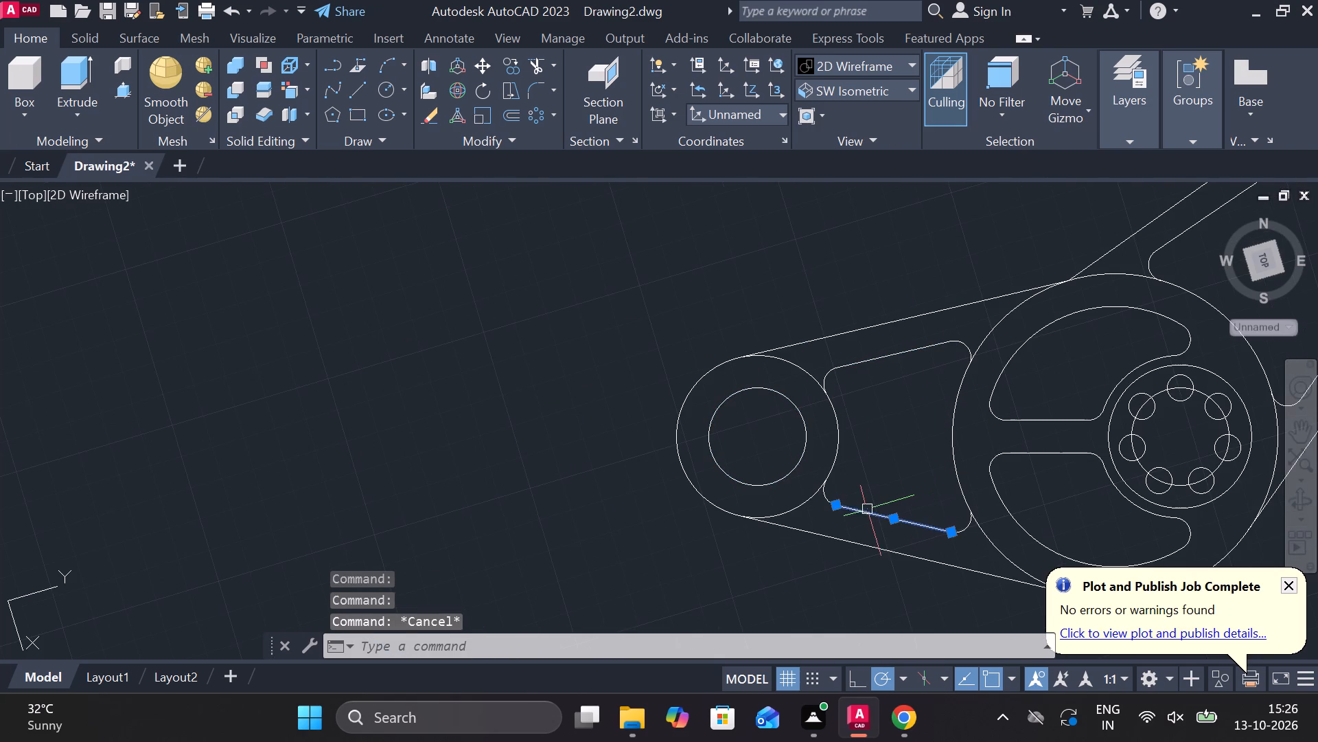
click(826, 378)
click(927, 352)
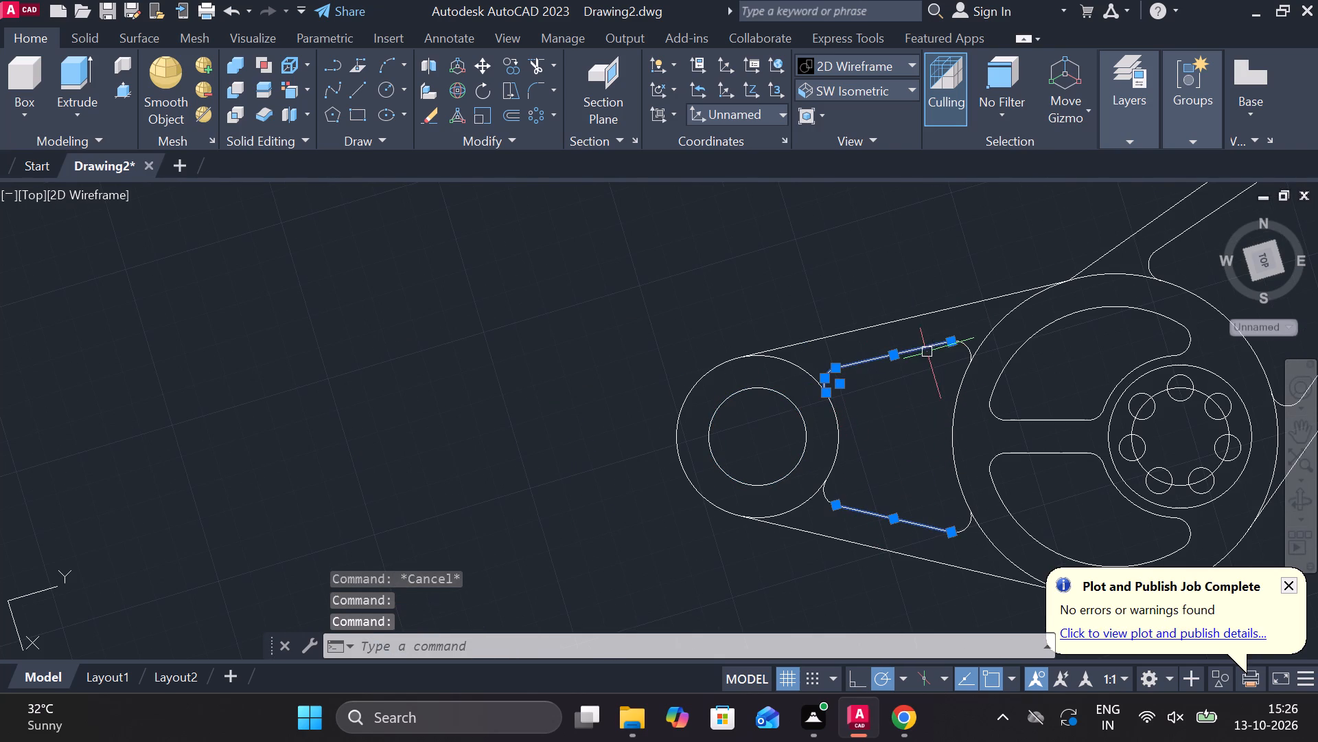
click(967, 342)
click(968, 522)
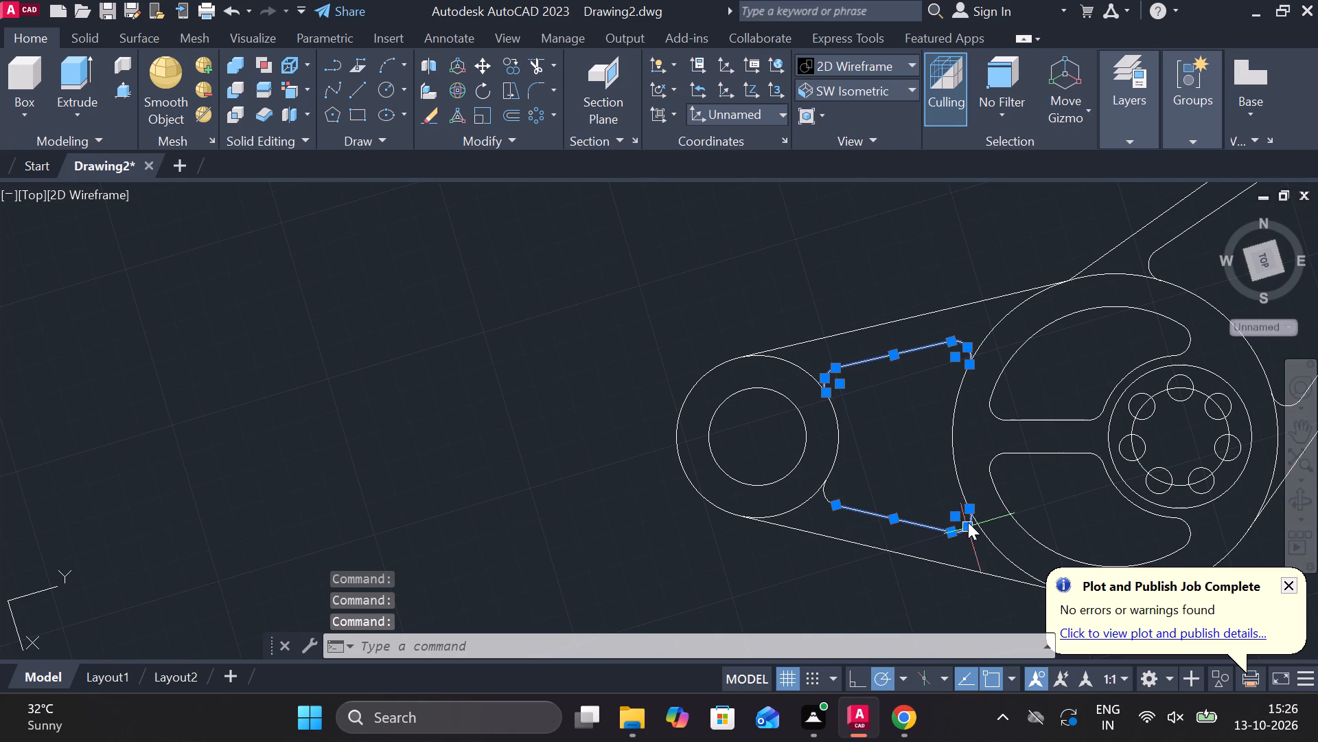
click(824, 498)
key(j)
key(Return)
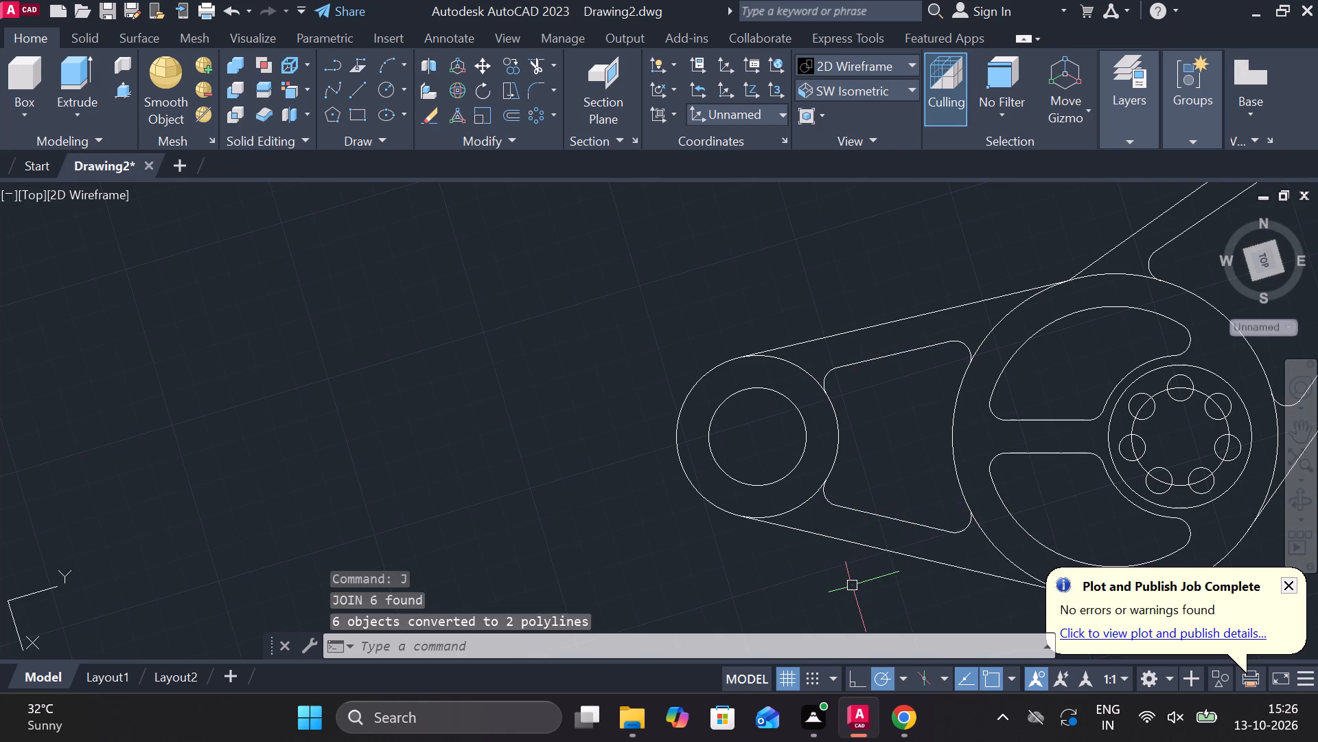
Move the left arm's two joined inner outlines into the empty space well to the left of the part.
click(894, 524)
click(883, 357)
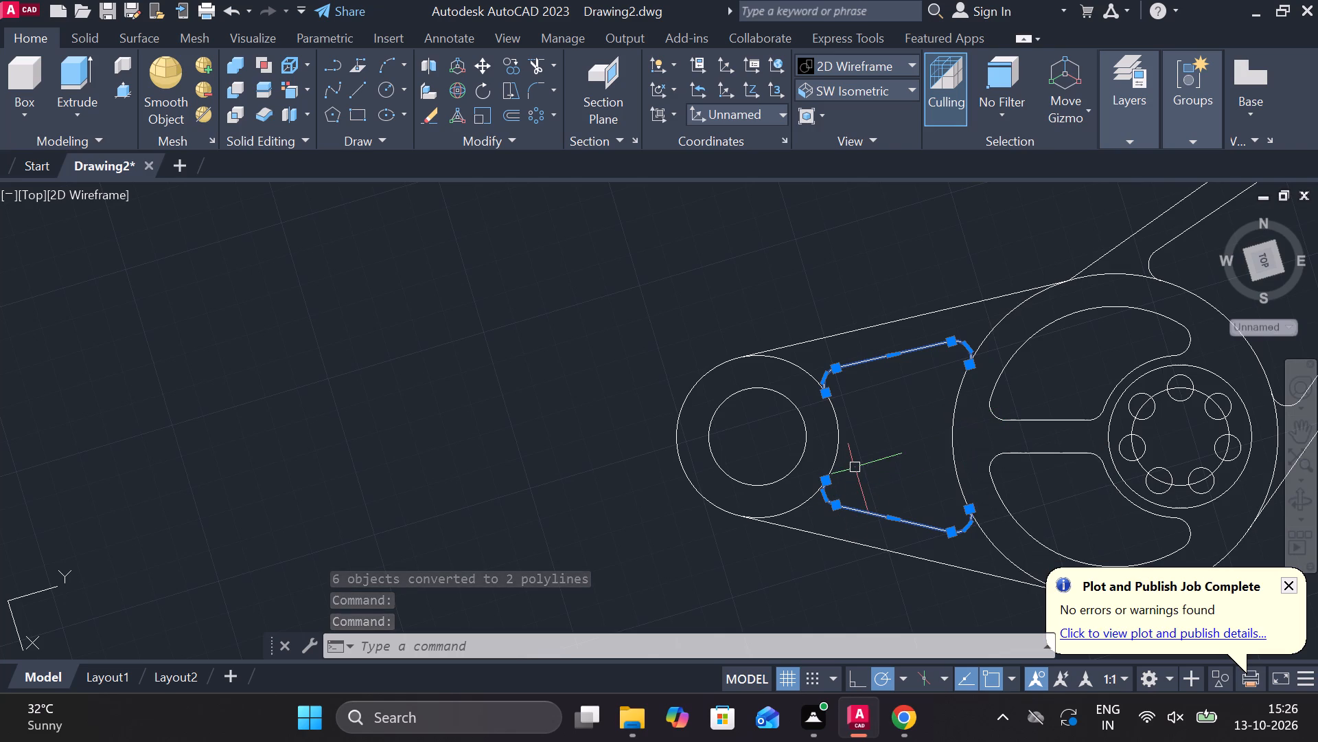
key(m)
key(Return)
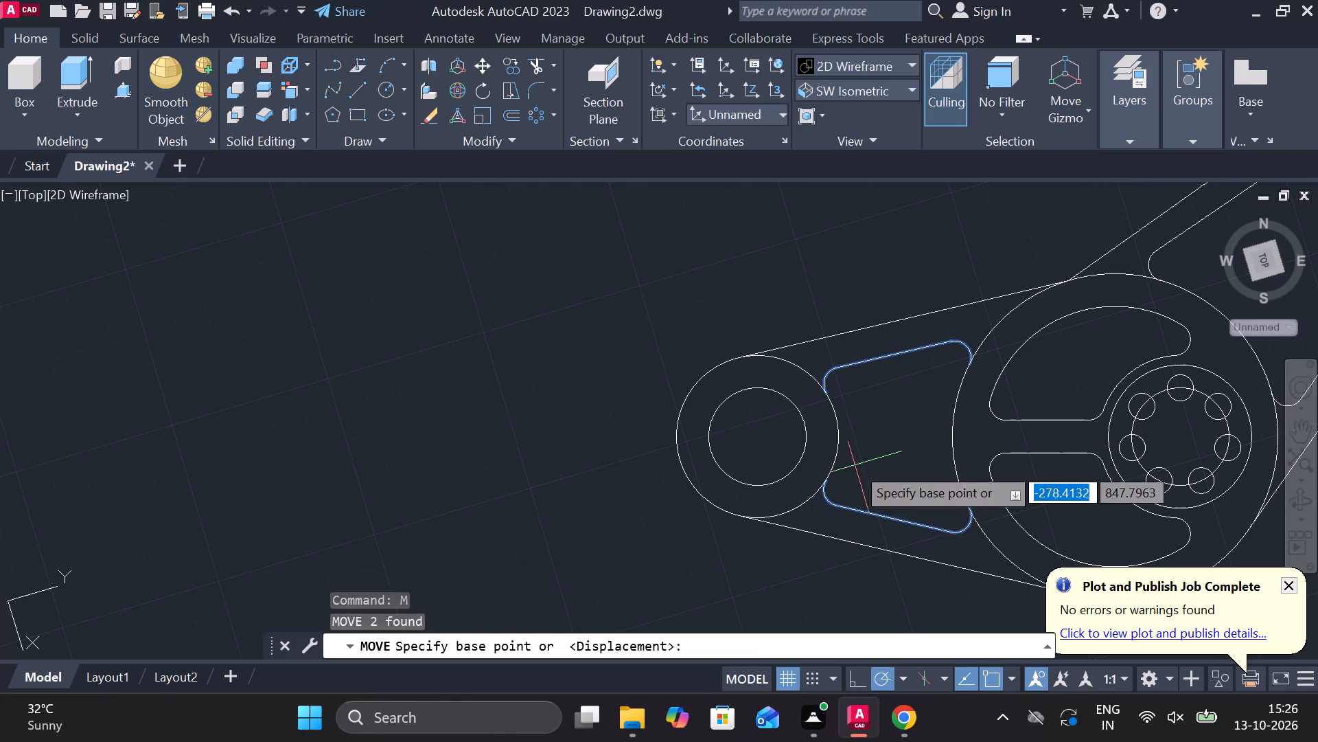
click(974, 515)
scroll(552, 461, down, 2)
click(374, 497)
Move the hub's seven small holes and their pitch circle out to the empty space below and left of the part.
scroll(572, 486, up, 1)
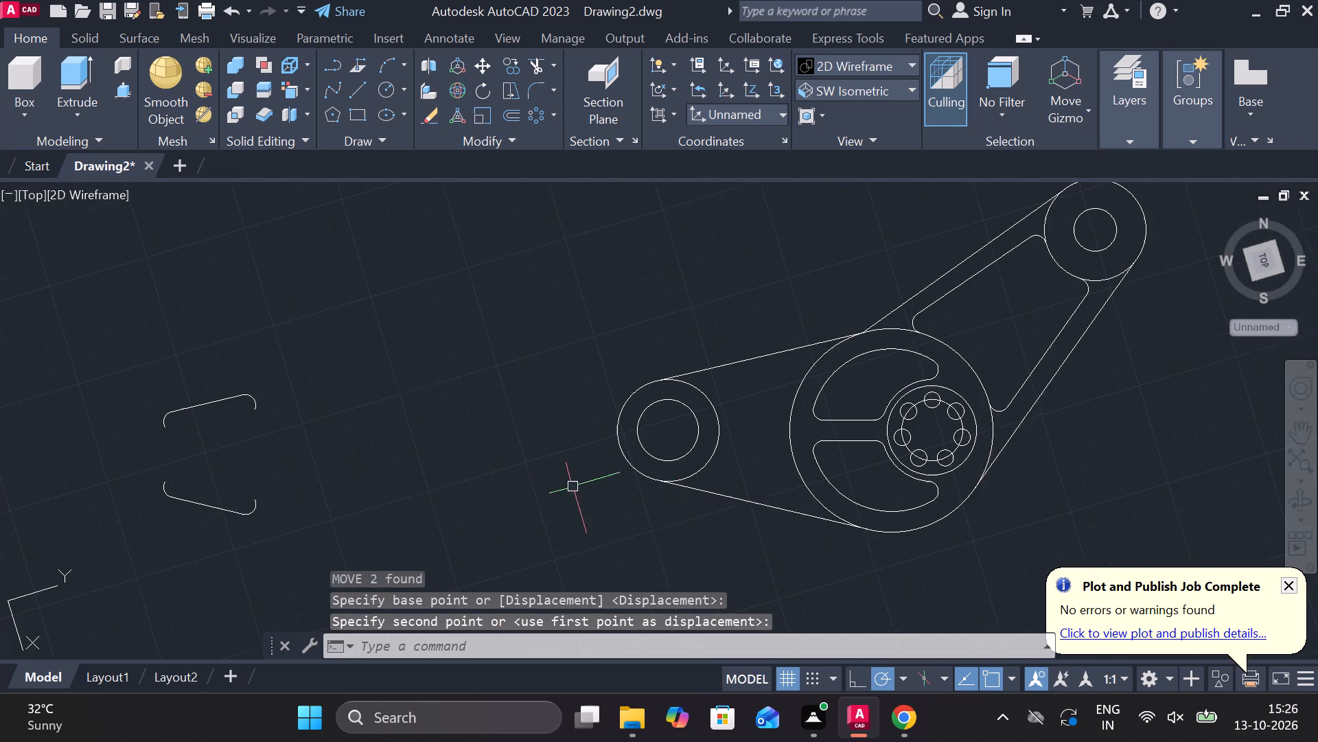
middle_drag(715, 497, 505, 505)
scroll(567, 447, up, 2)
middle_drag(786, 471, 567, 470)
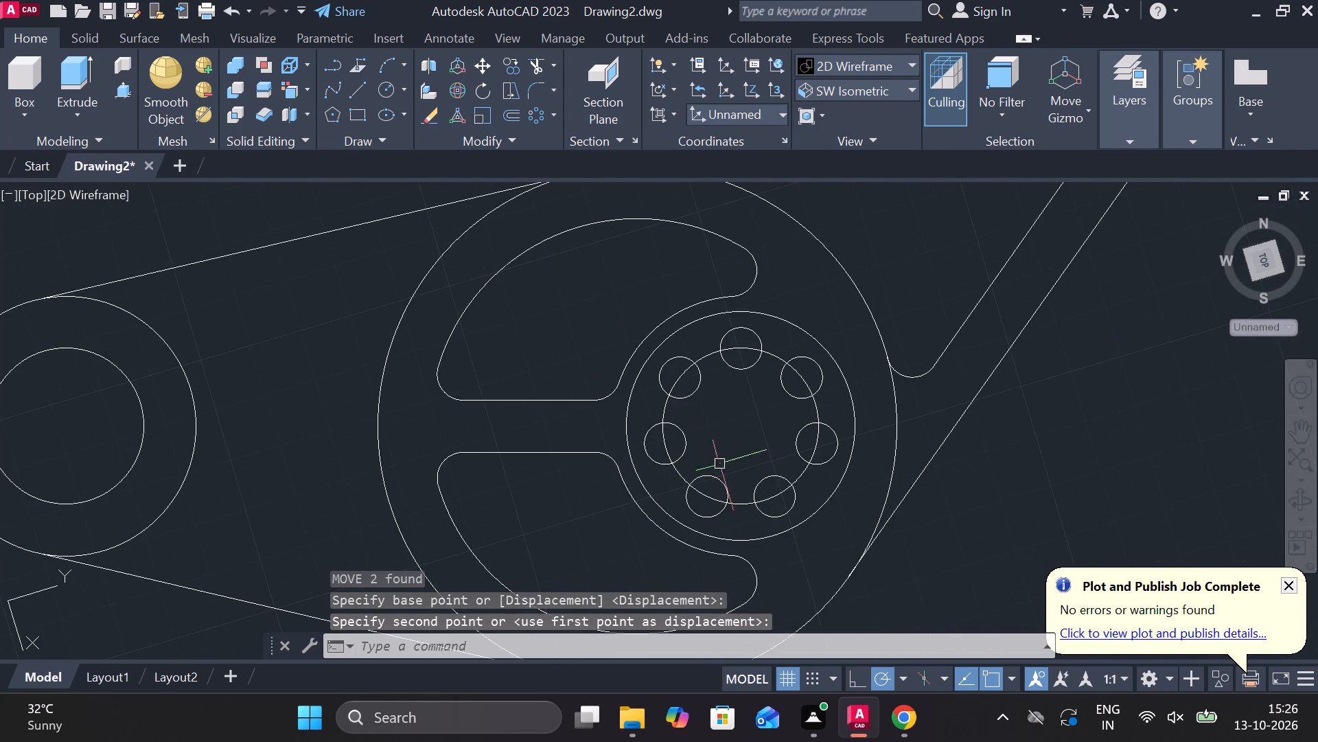
click(810, 486)
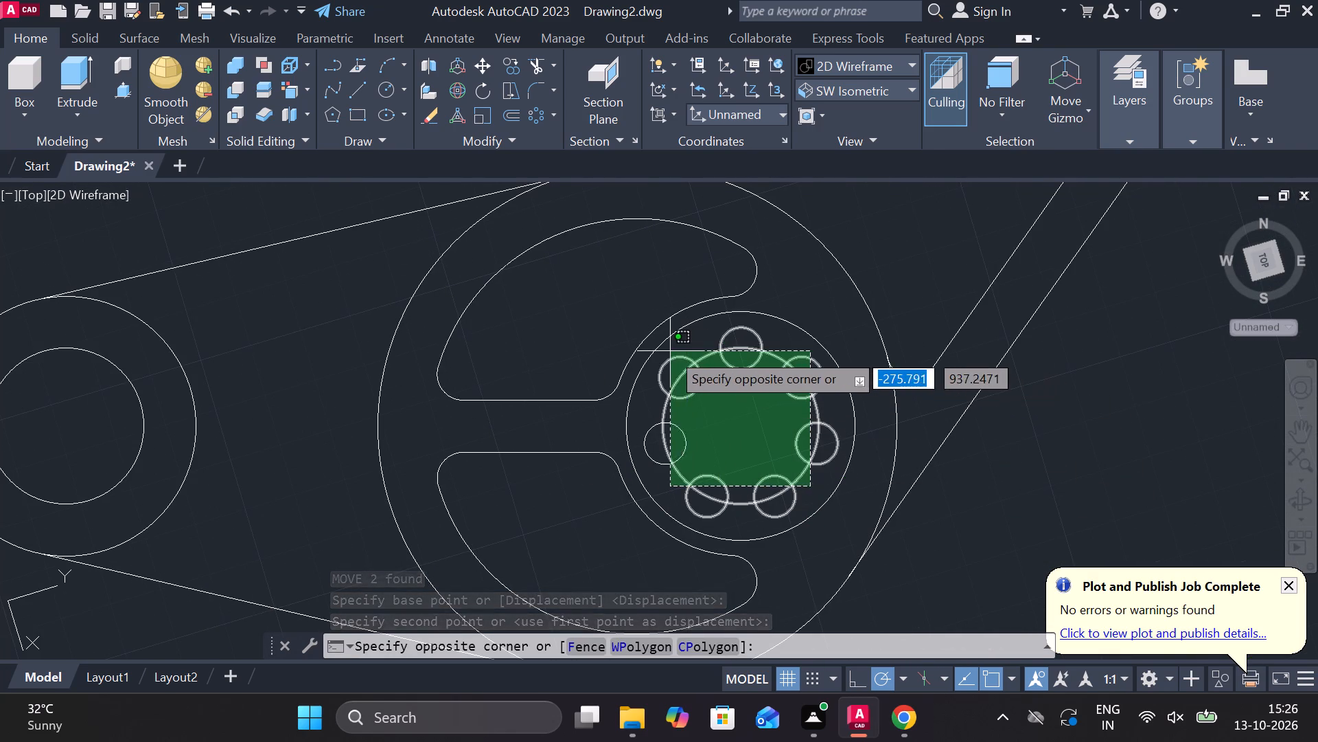
click(670, 351)
key(m)
key(Return)
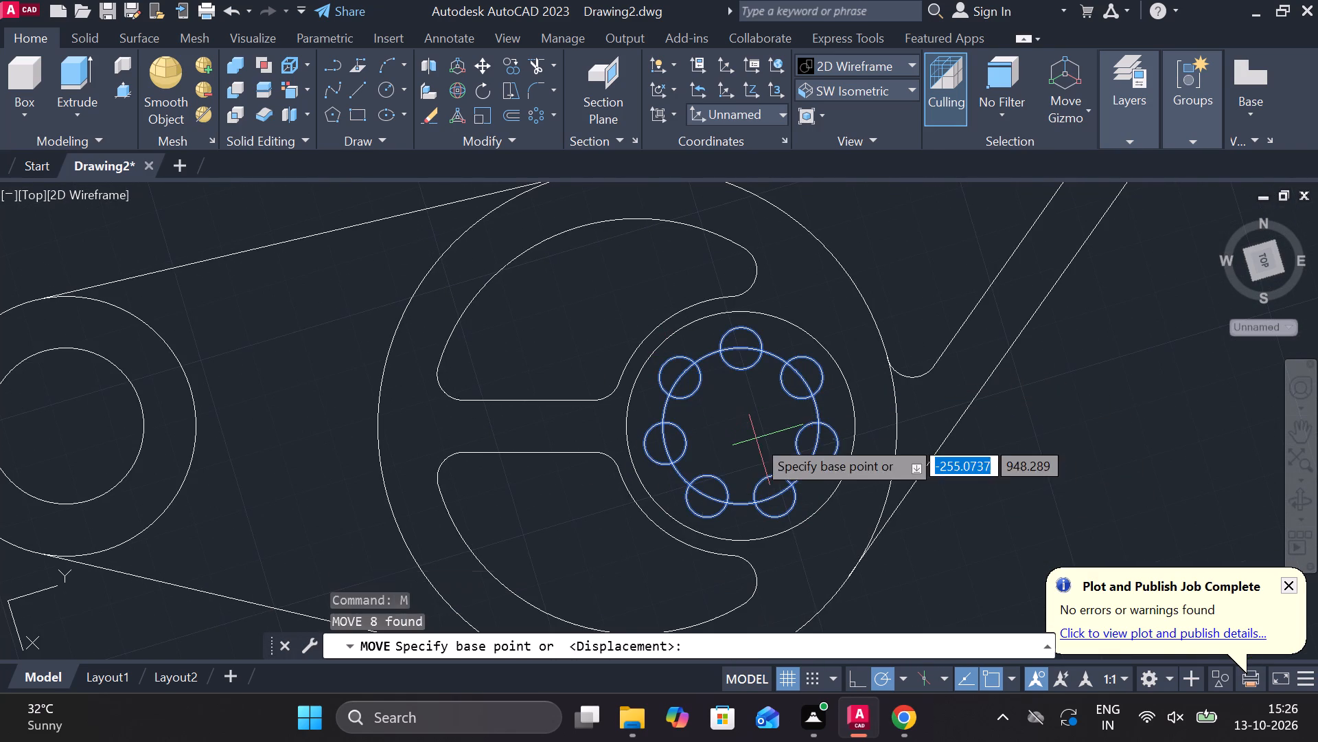
click(741, 431)
scroll(745, 440, down, 1)
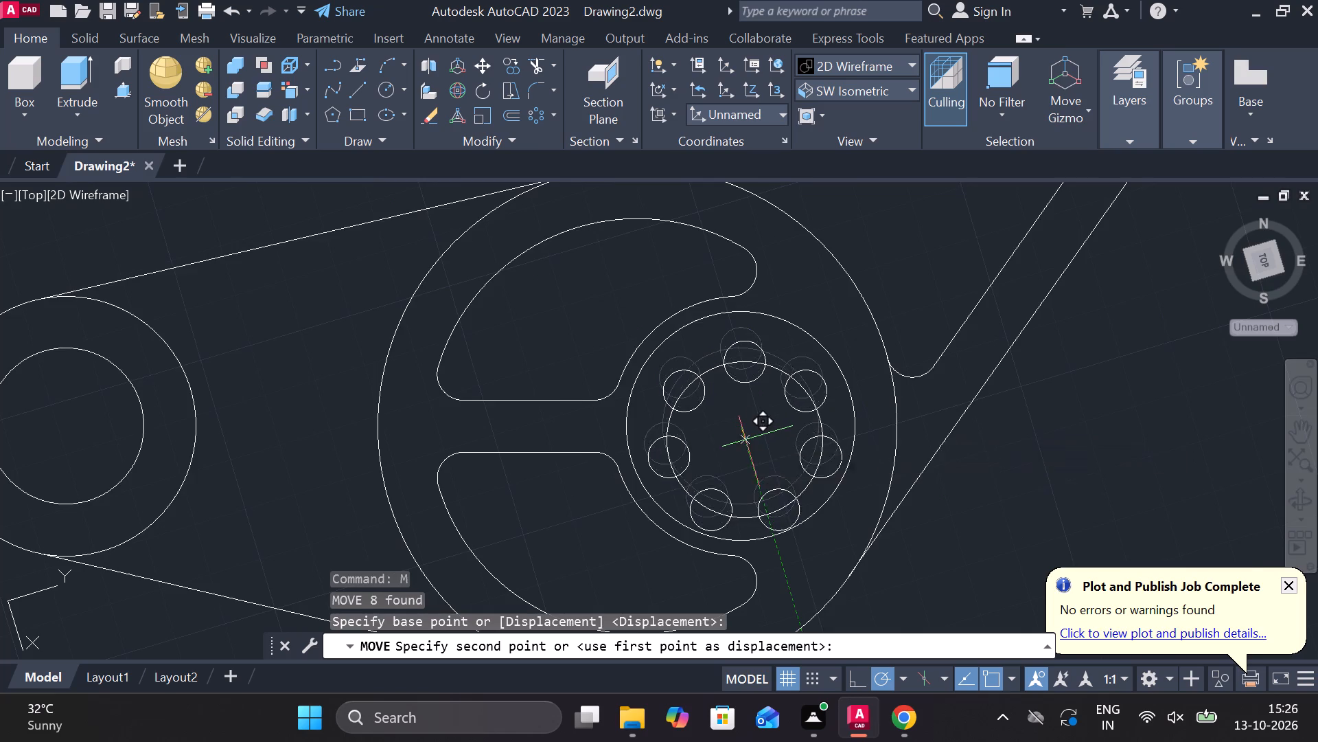
scroll(745, 440, down, 2)
click(407, 533)
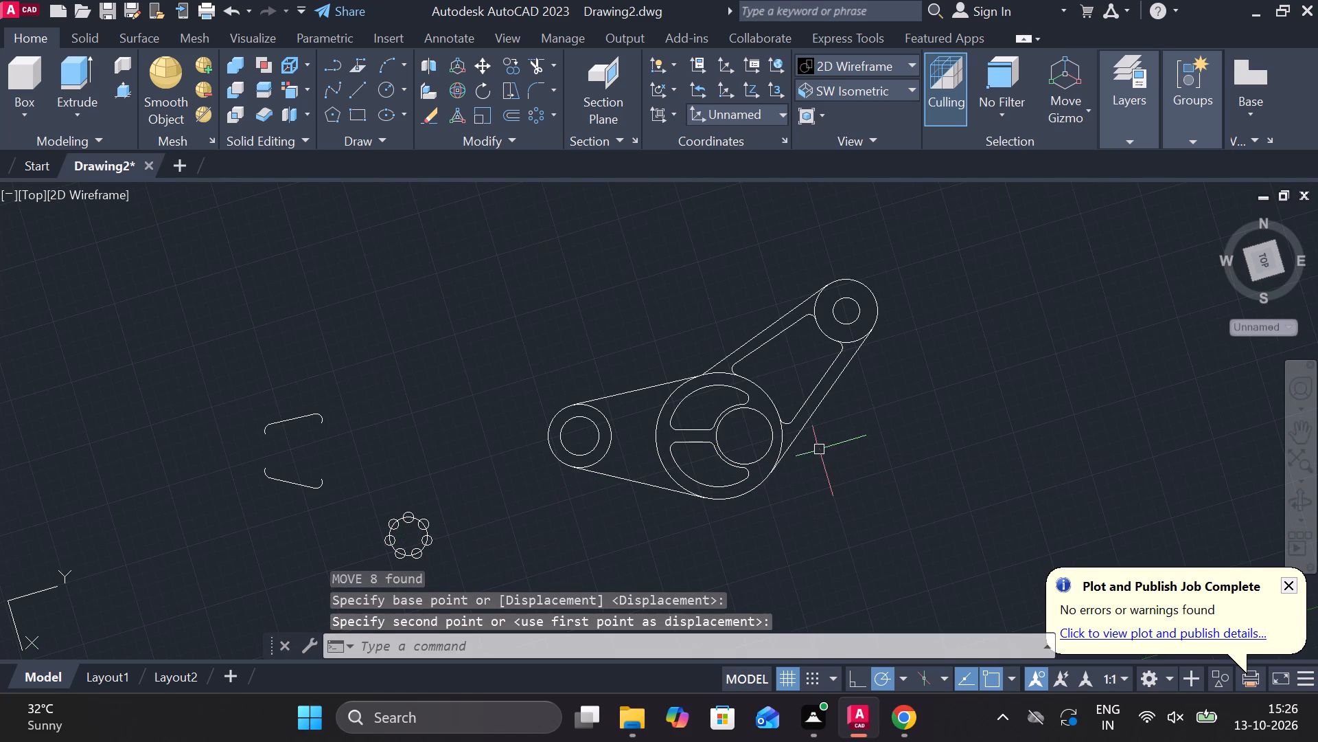
Move the right arm's two inner lines and their four corner arcs into the empty space below the set-aside hole ring.
scroll(819, 449, up, 1)
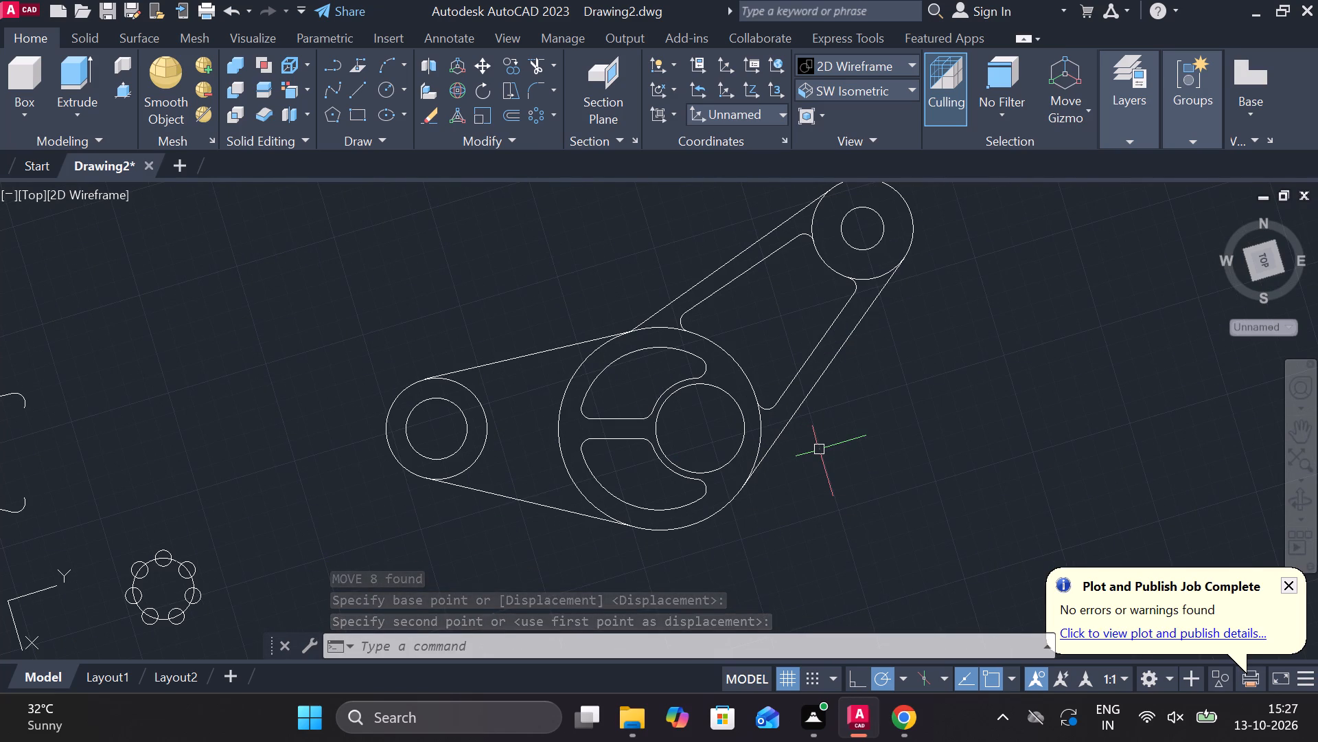
scroll(810, 452, down, 1)
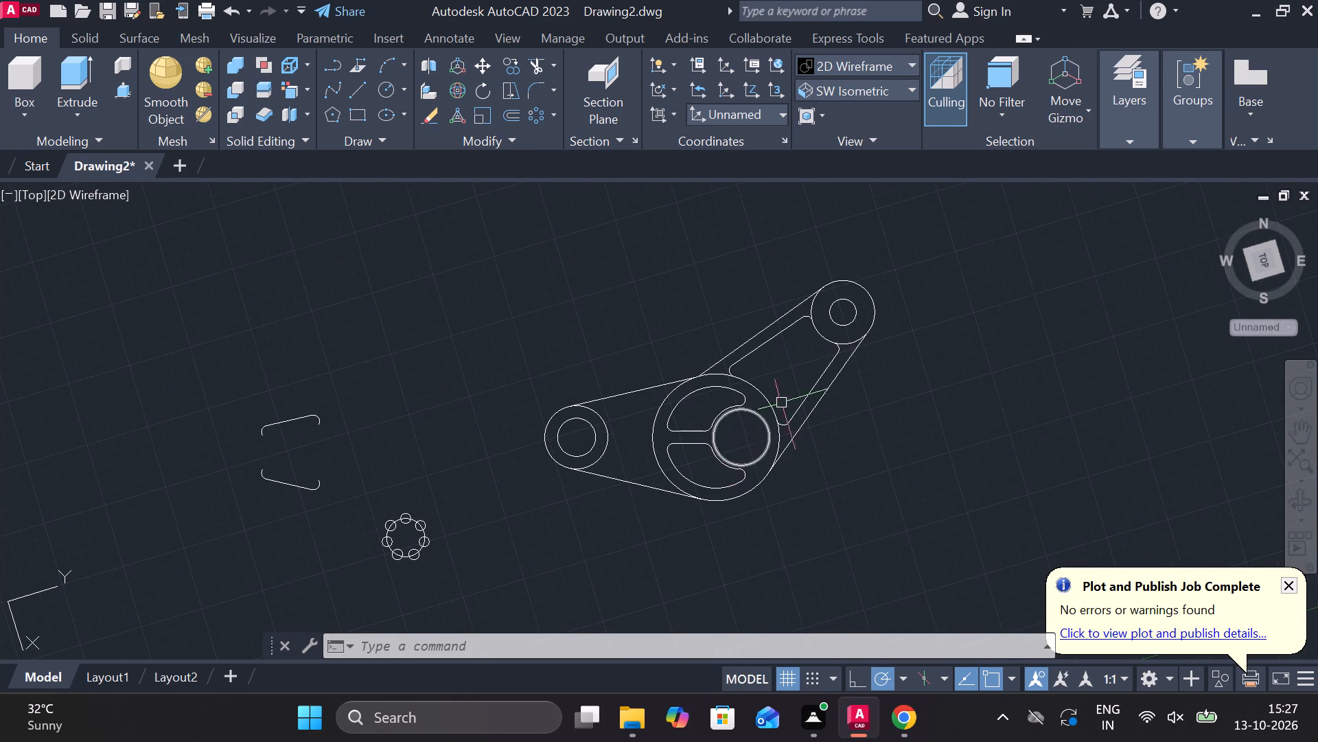
middle_drag(841, 381, 695, 476)
scroll(673, 499, up, 1)
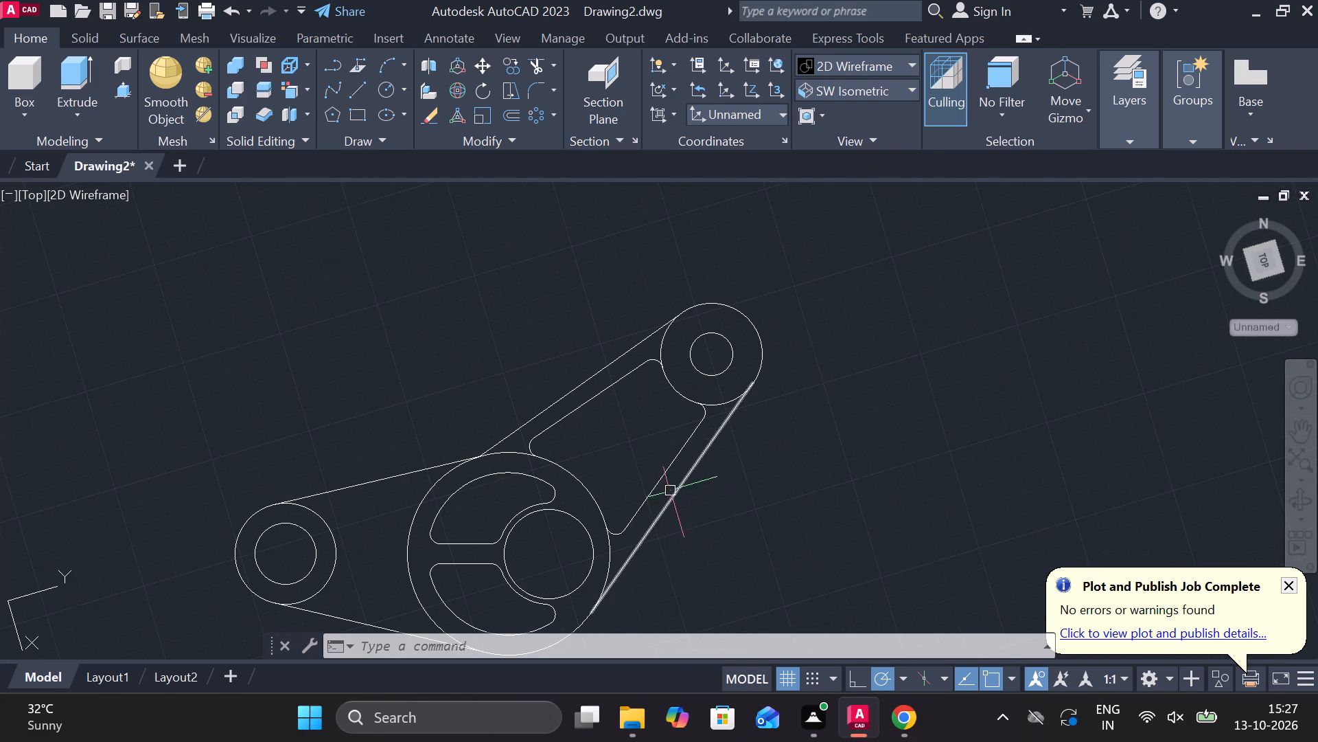
click(668, 477)
scroll(626, 524, up, 3)
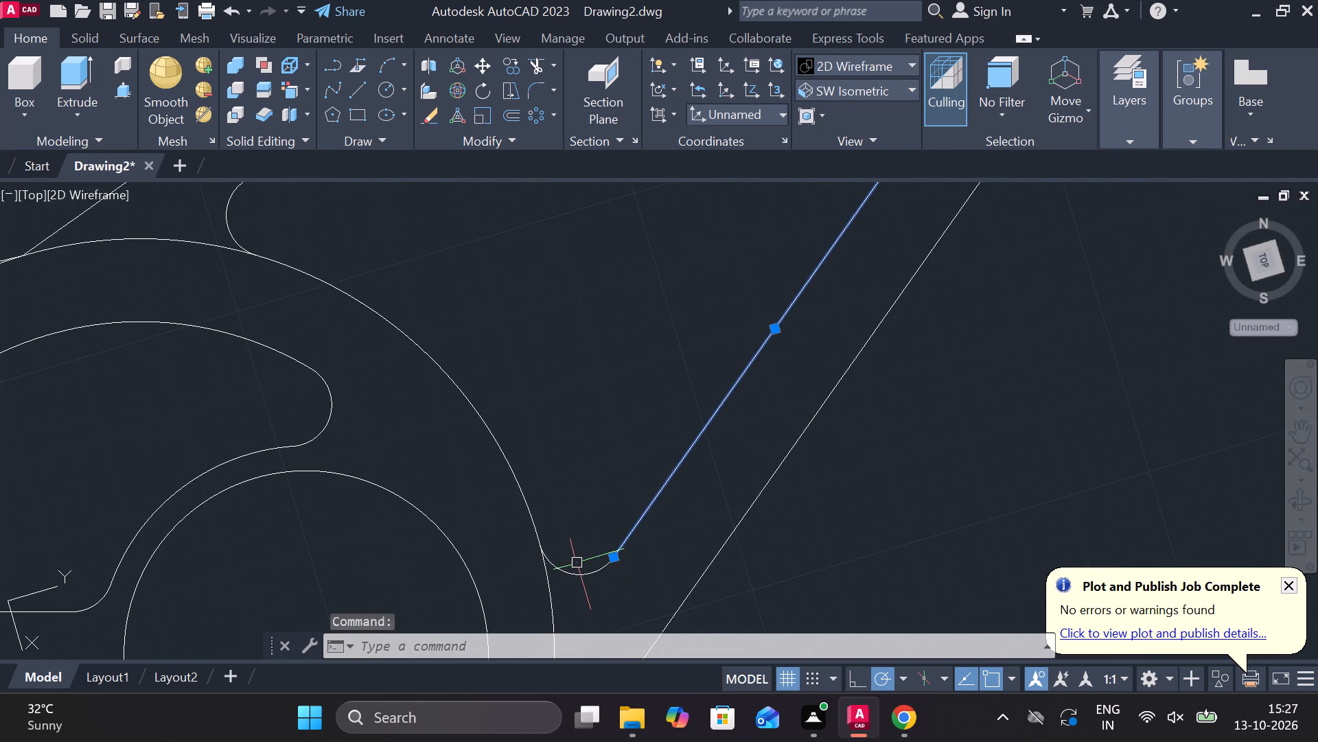
click(577, 576)
scroll(566, 363, down, 1)
middle_drag(570, 356, 660, 414)
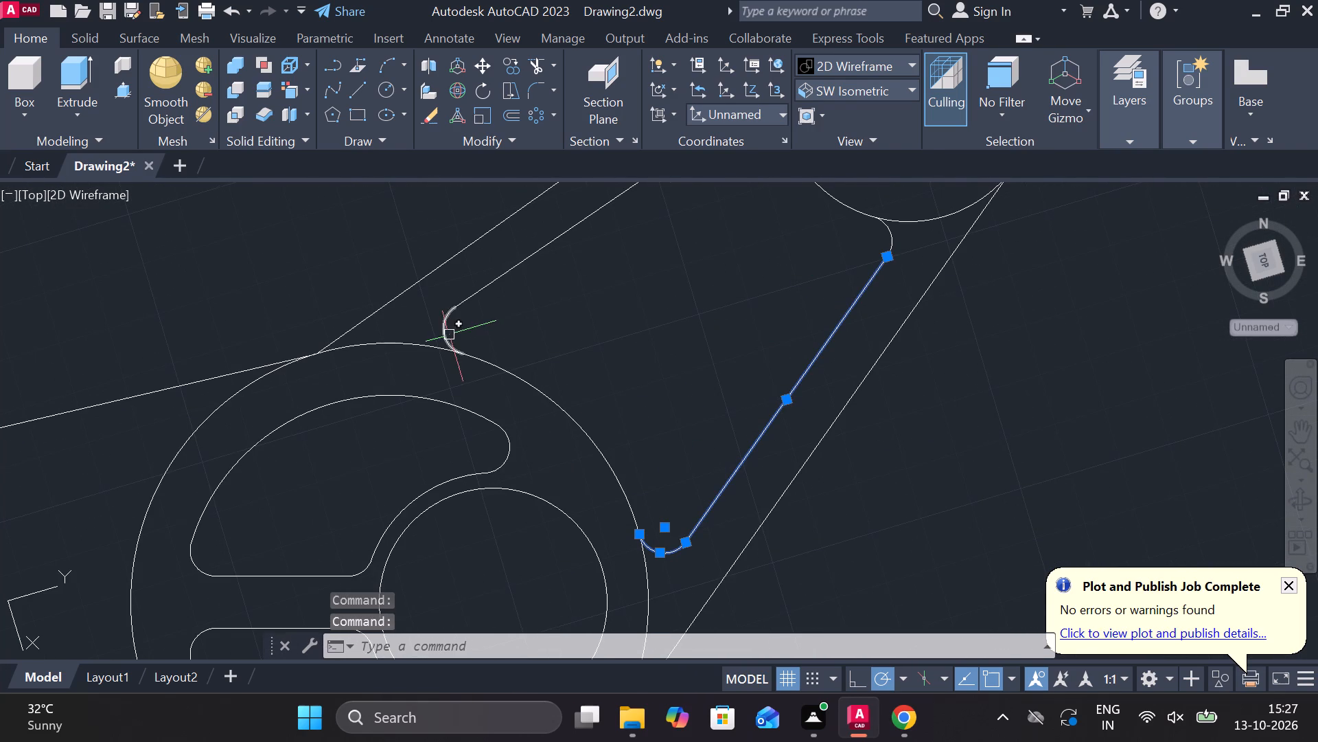
click(448, 333)
click(492, 289)
middle_drag(625, 294, 504, 456)
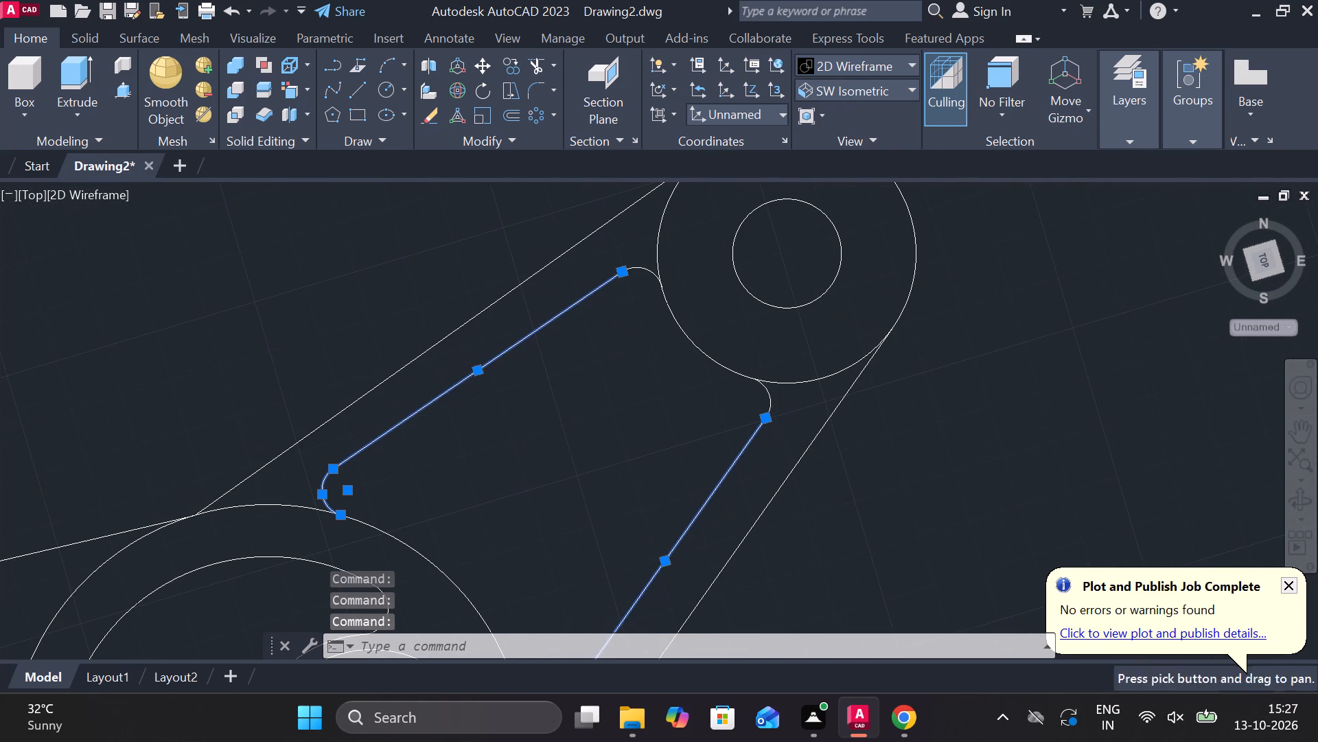
click(636, 269)
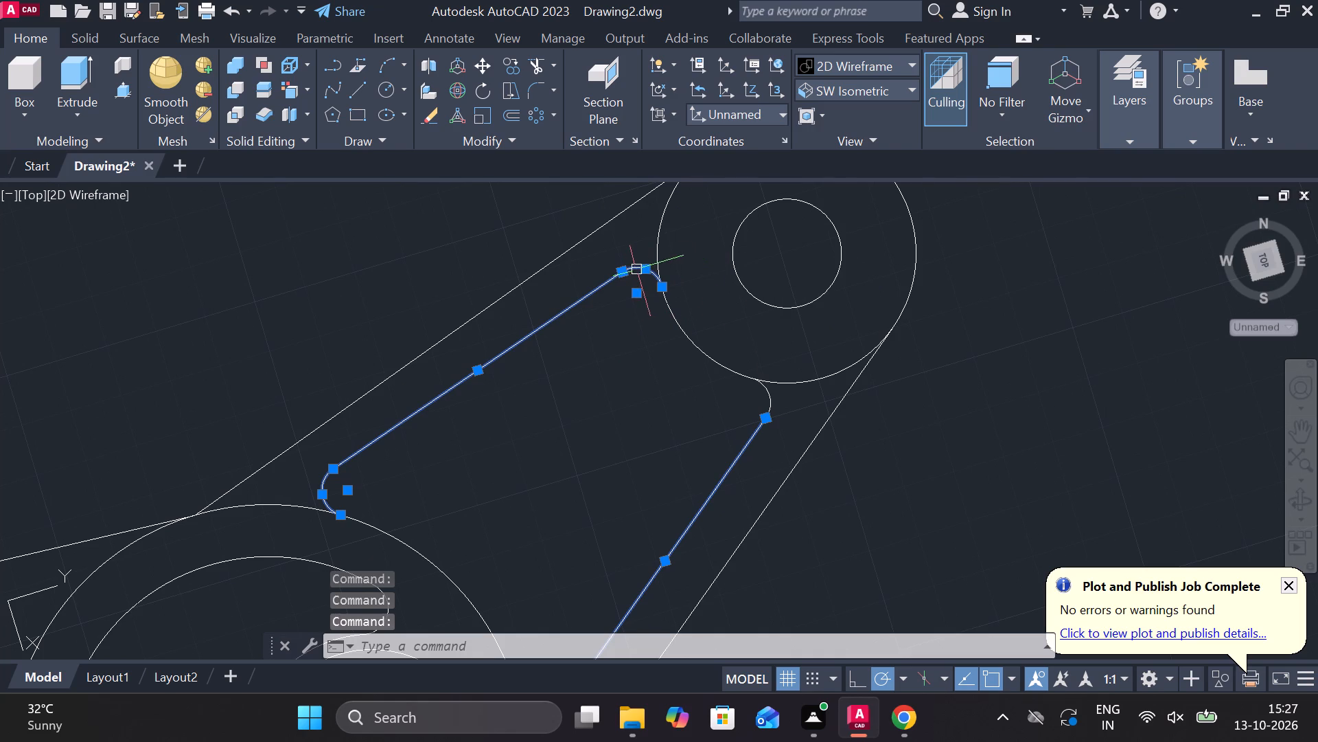
click(767, 401)
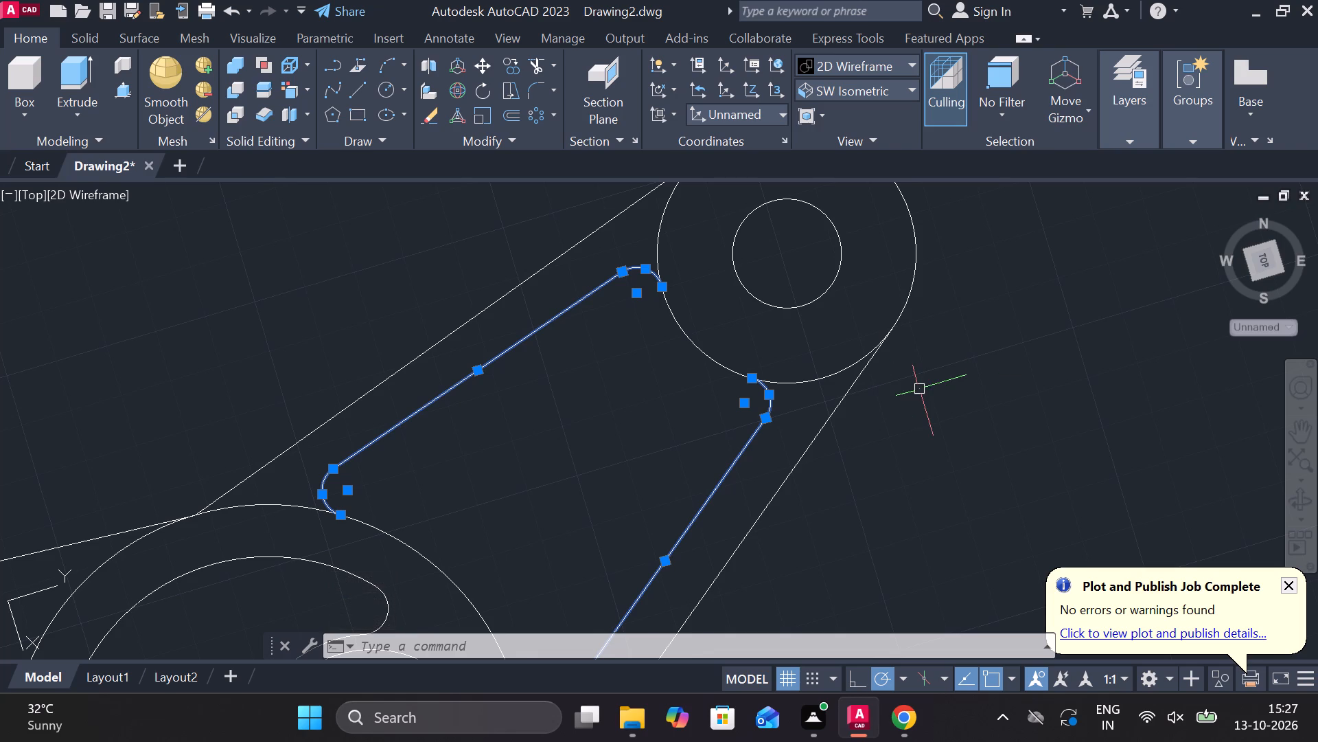
scroll(921, 389, down, 2)
scroll(848, 436, up, 2)
key(m)
key(Return)
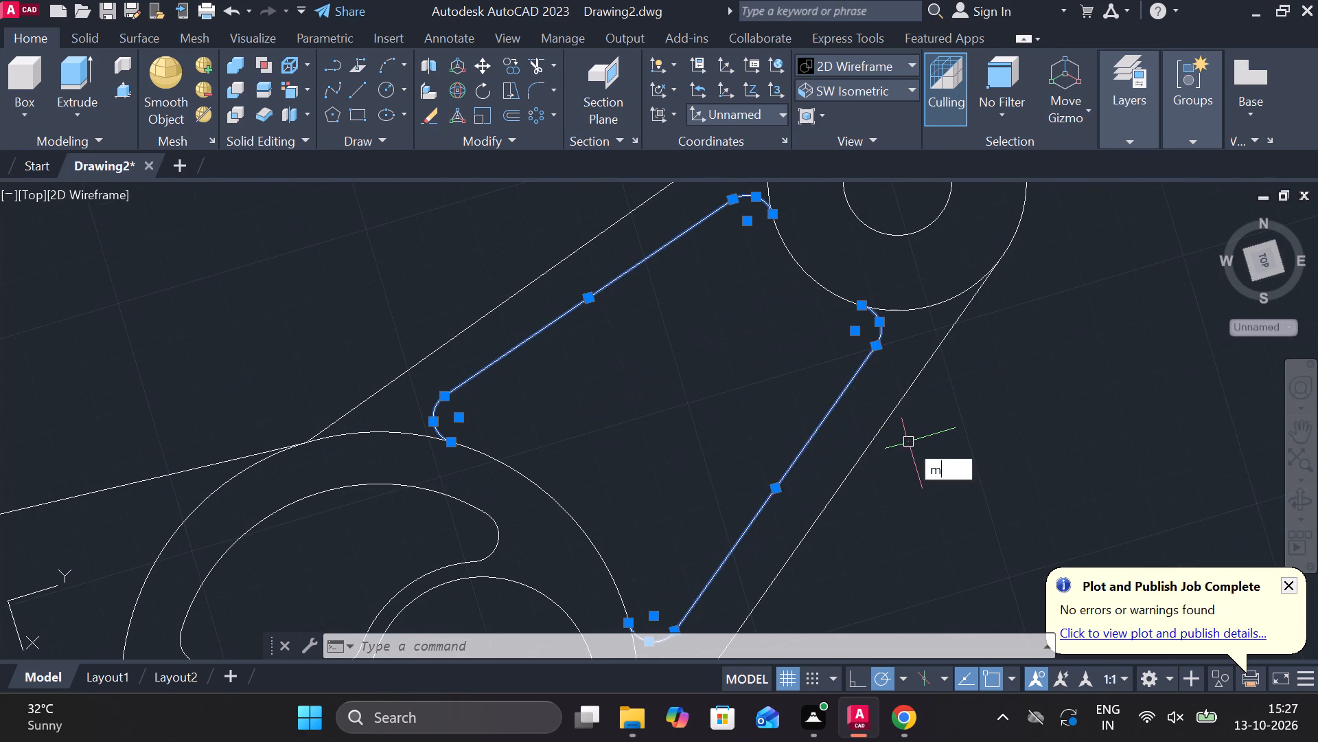
click(769, 506)
scroll(897, 502, down, 2)
middle_drag(964, 518, 881, 159)
scroll(890, 300, down, 1)
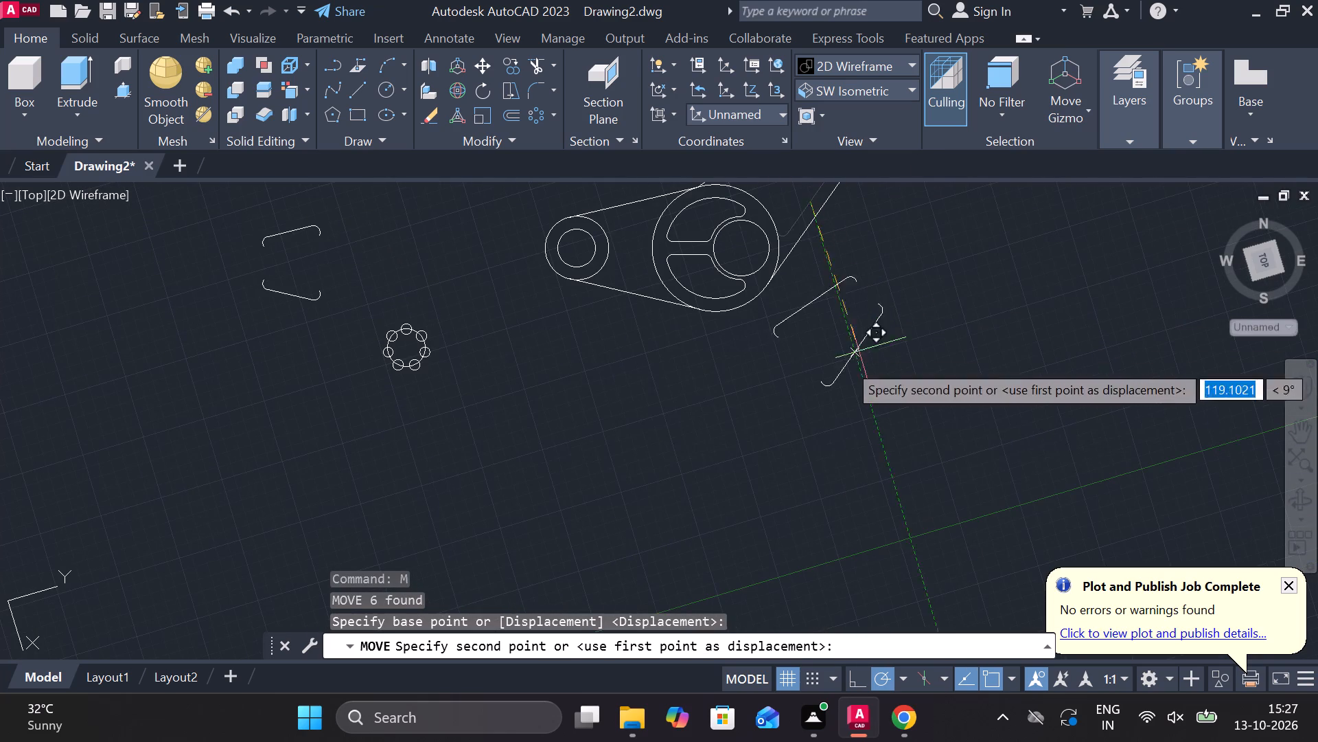
click(456, 495)
Move the left end's inner circle into the empty space between the part and the set-aside left arm outlines.
scroll(507, 244, up, 2)
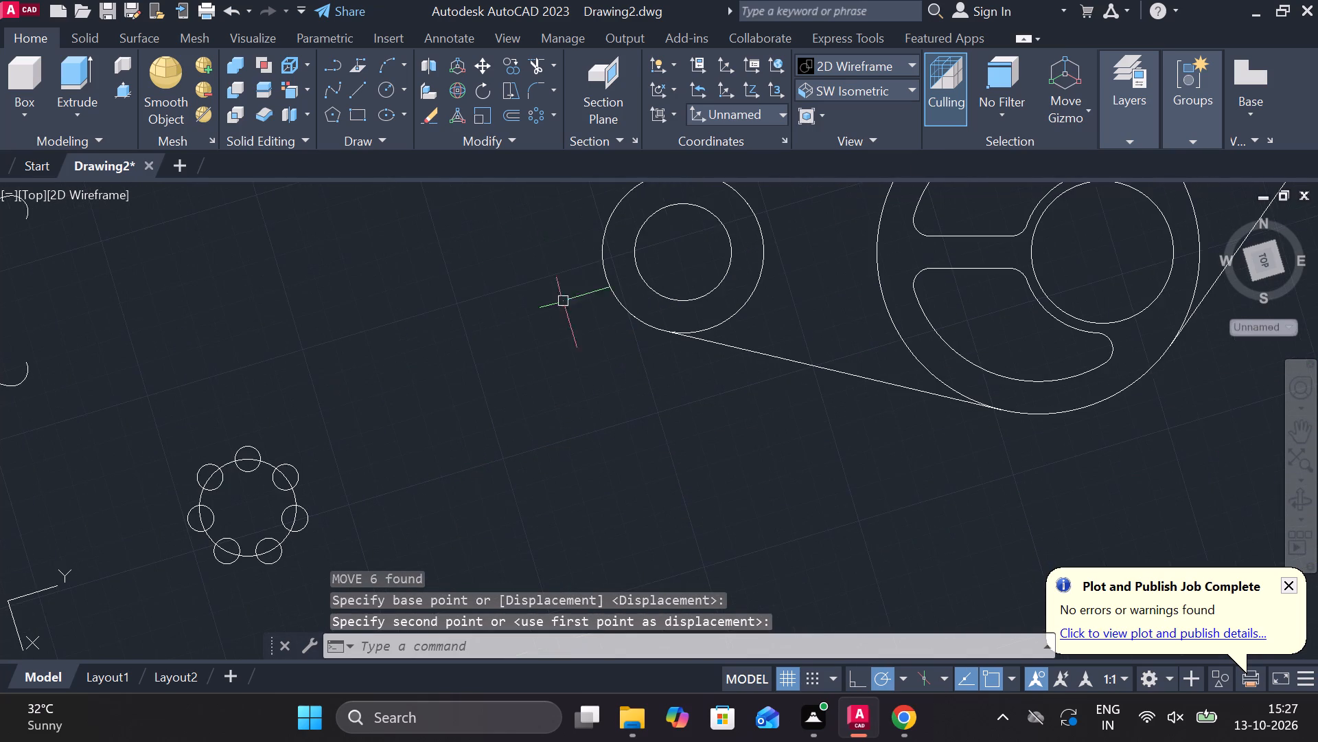
middle_drag(572, 301, 492, 460)
scroll(701, 361, down, 1)
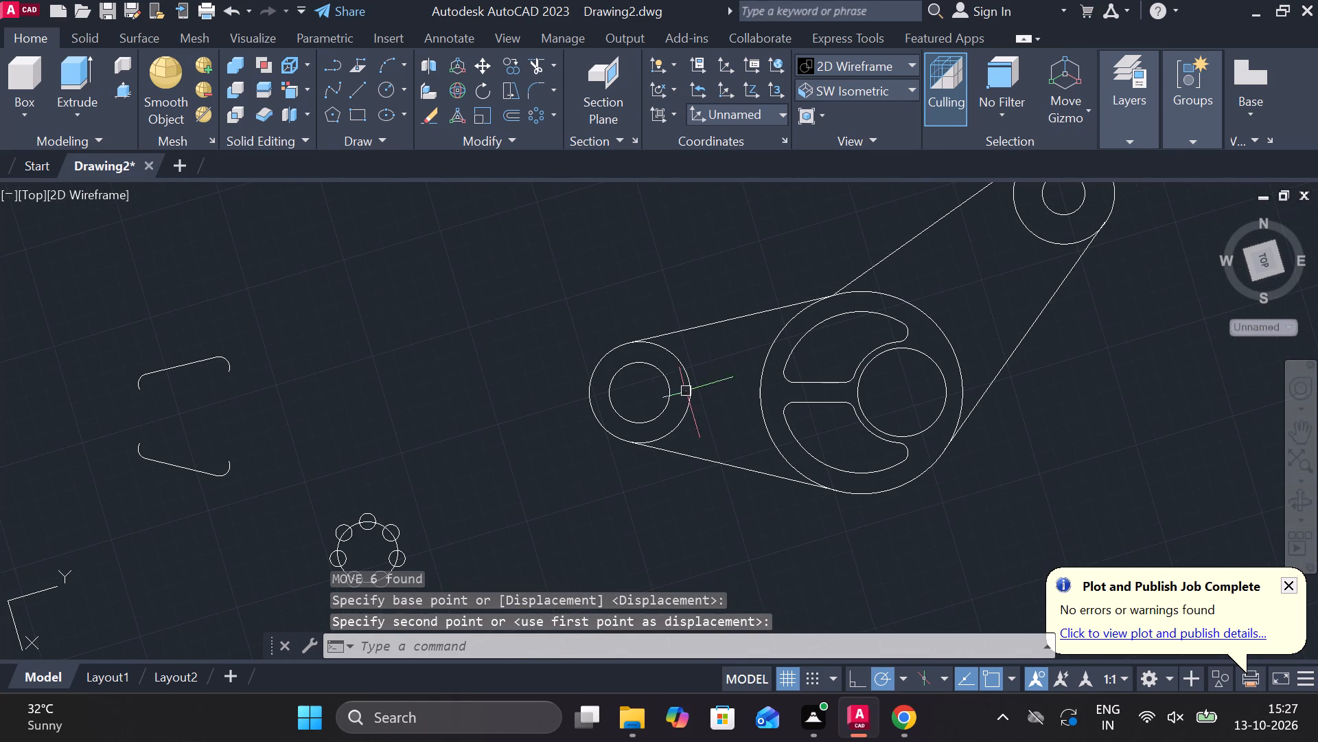
click(667, 387)
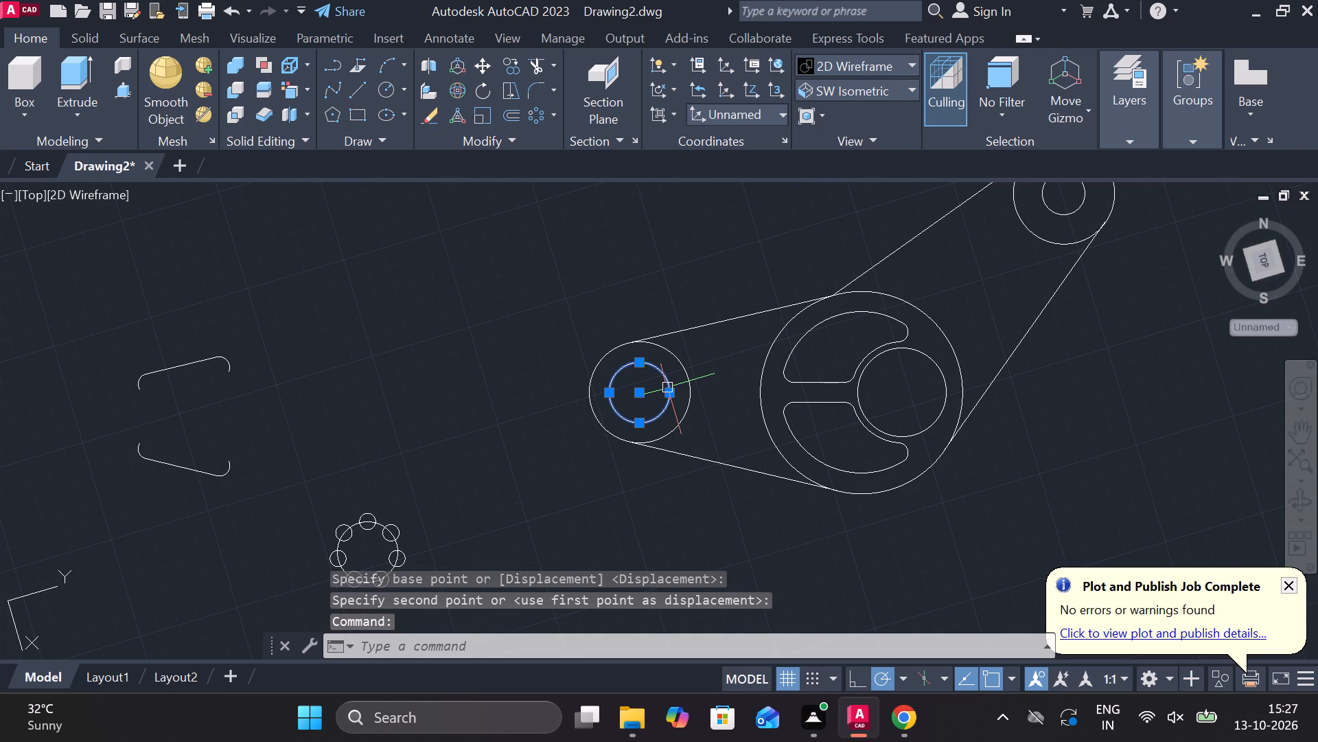
key(m)
key(Return)
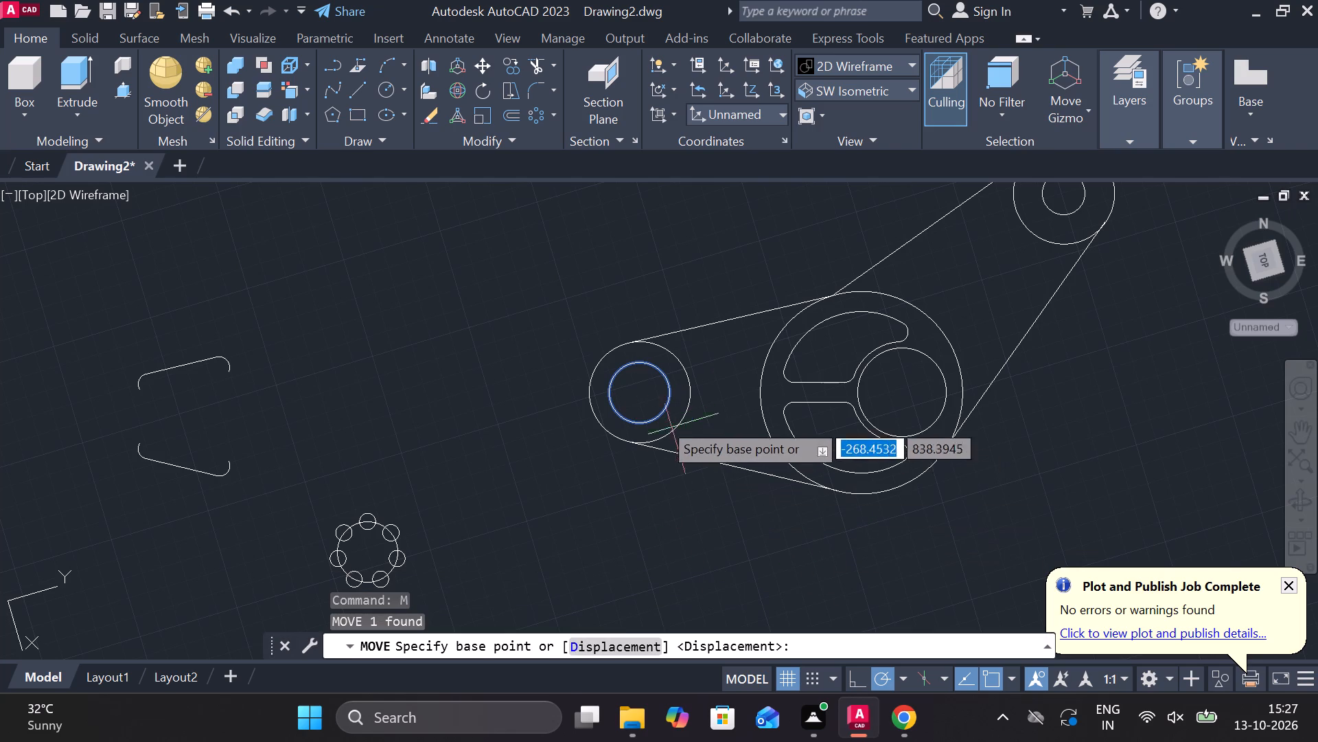
click(635, 401)
click(364, 376)
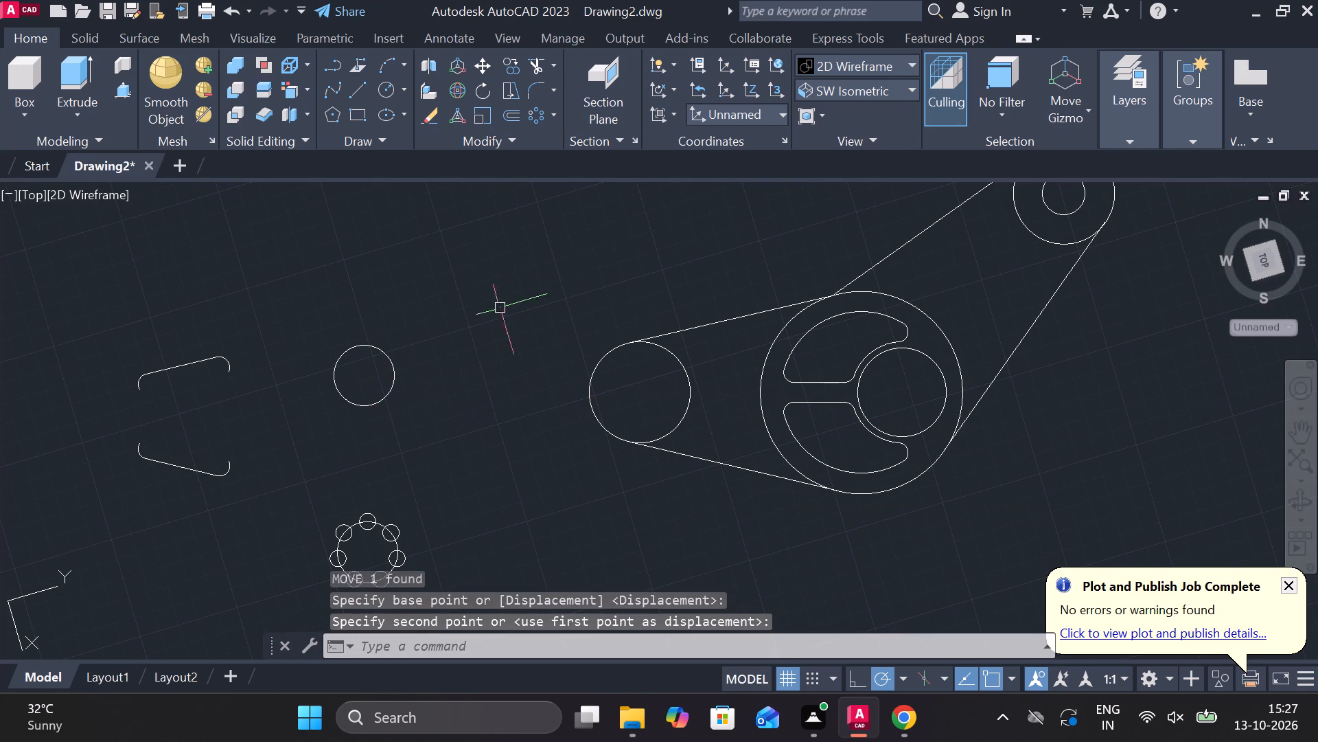
Move the right end's inner circle into the empty space to the right of the part.
middle_drag(513, 295, 279, 405)
click(849, 306)
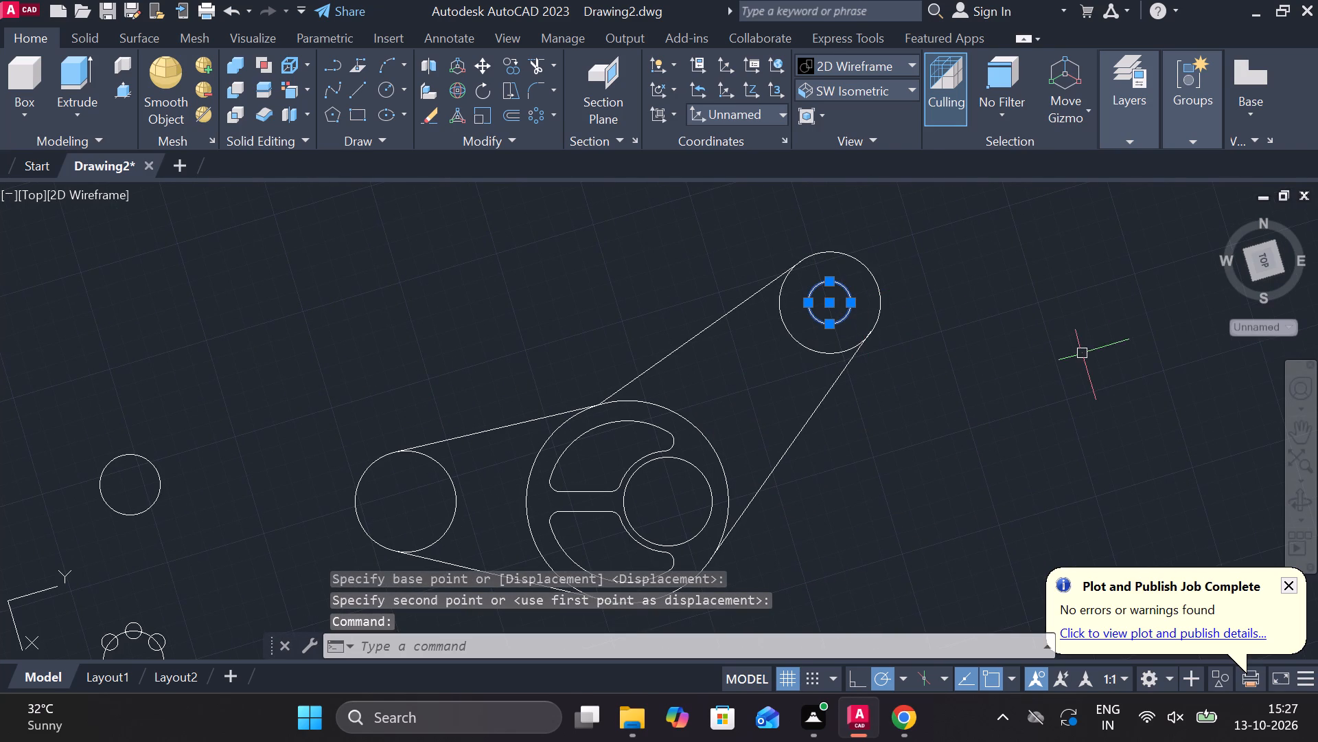
key(m)
key(Return)
click(834, 300)
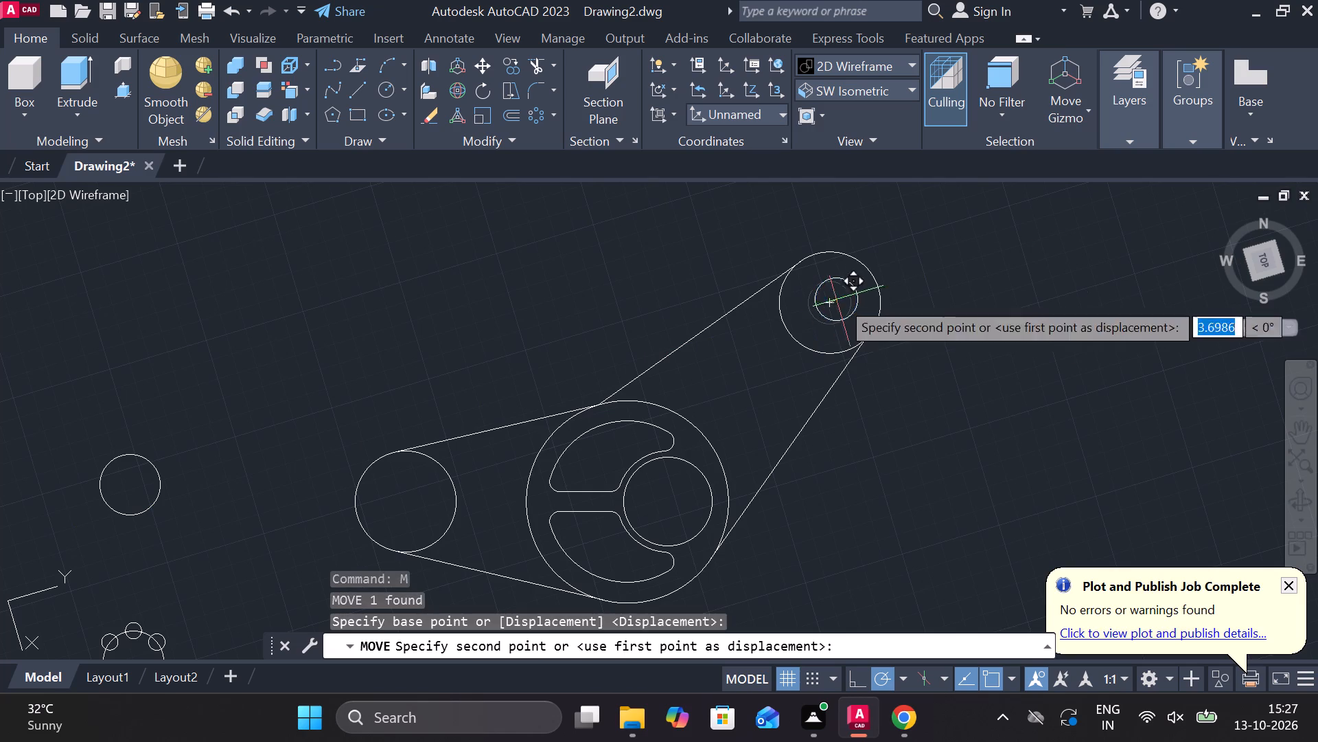
click(1135, 291)
Set the view to SW Isometric.
scroll(1064, 411, down, 1)
scroll(919, 502, up, 1)
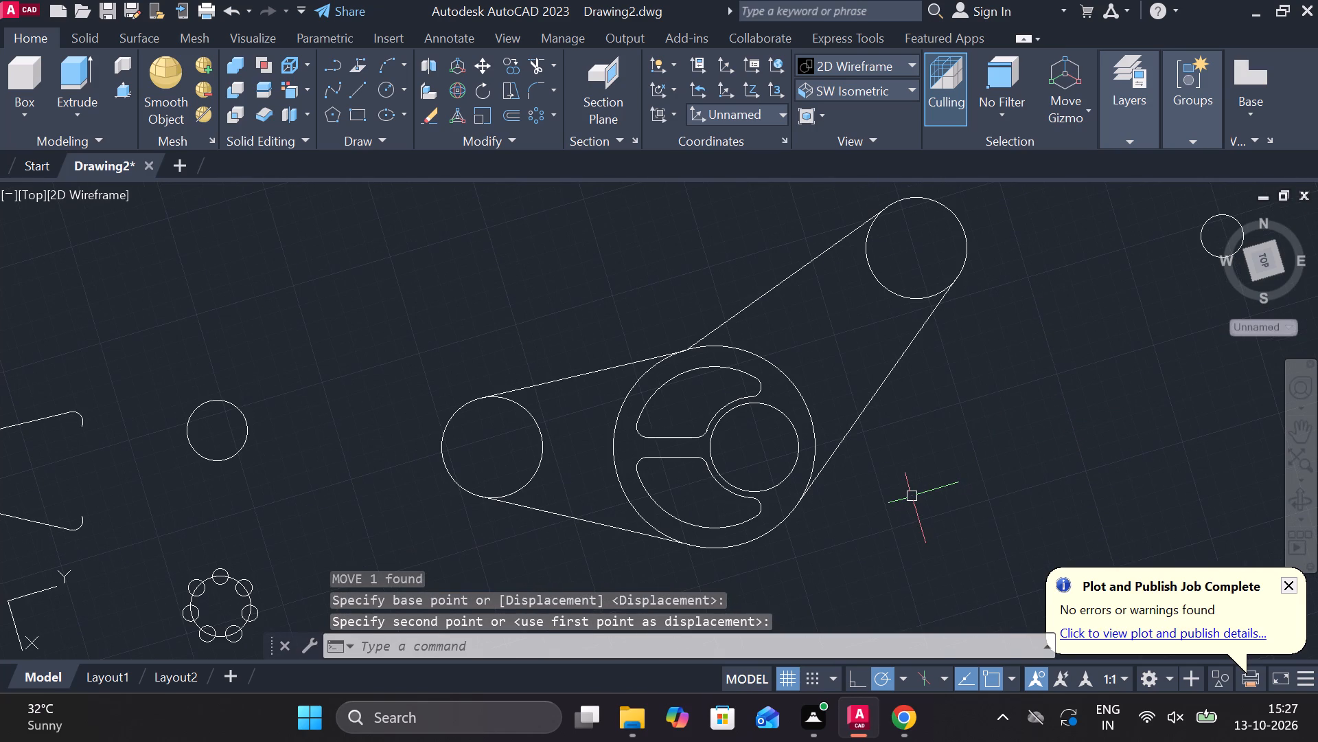
middle_drag(853, 486, 936, 444)
scroll(942, 444, up, 1)
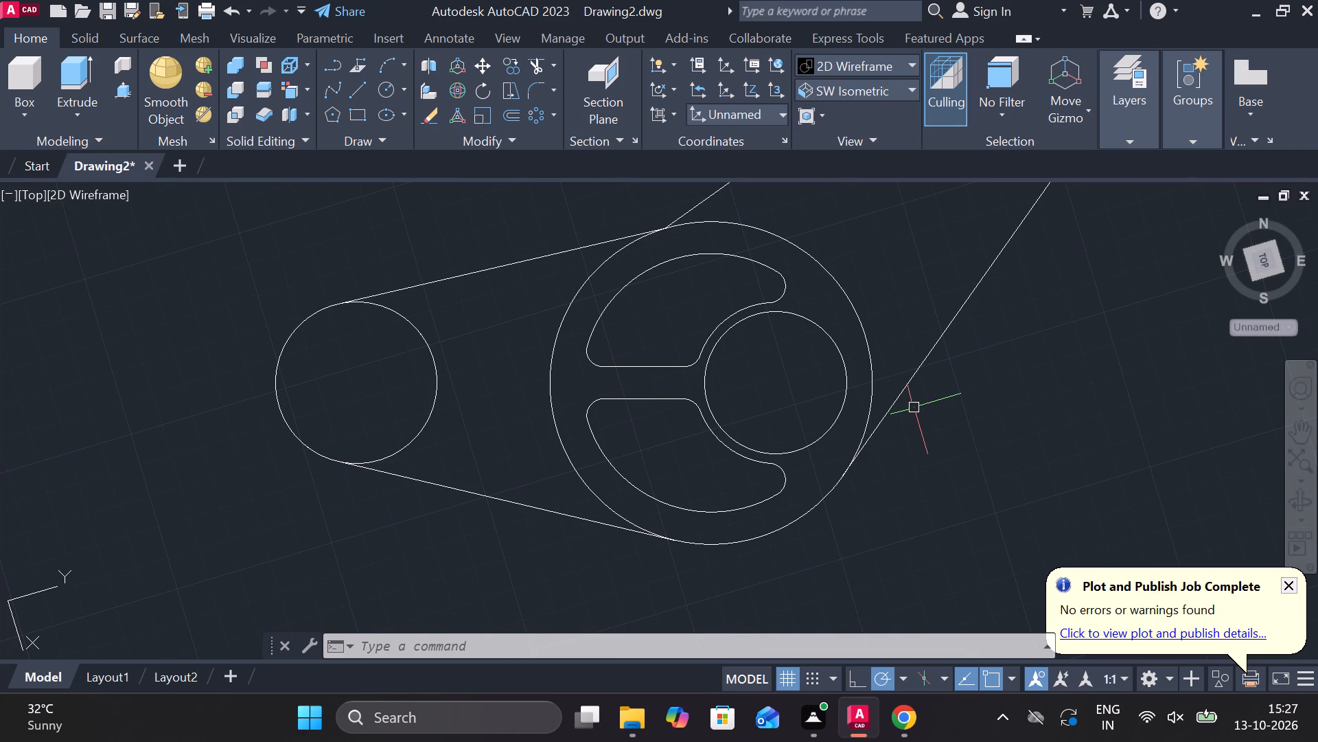
scroll(884, 407, down, 1)
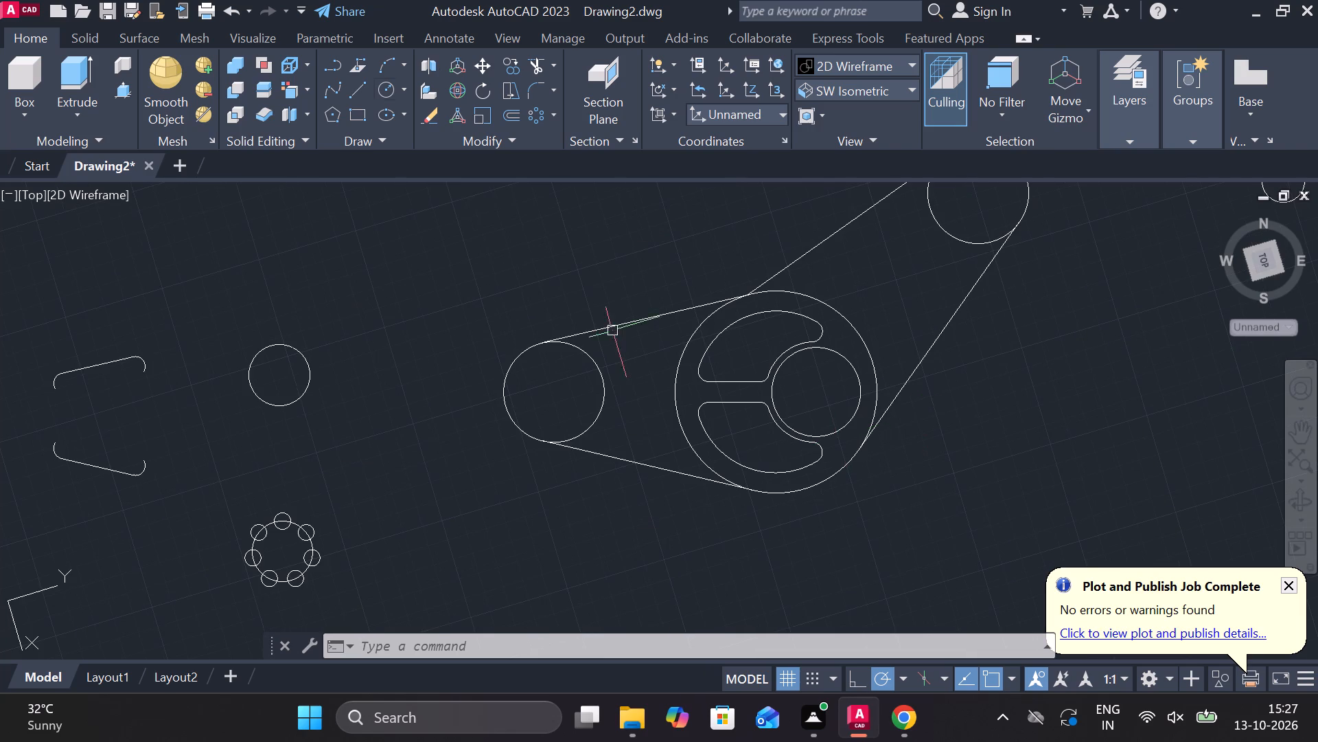
click(840, 81)
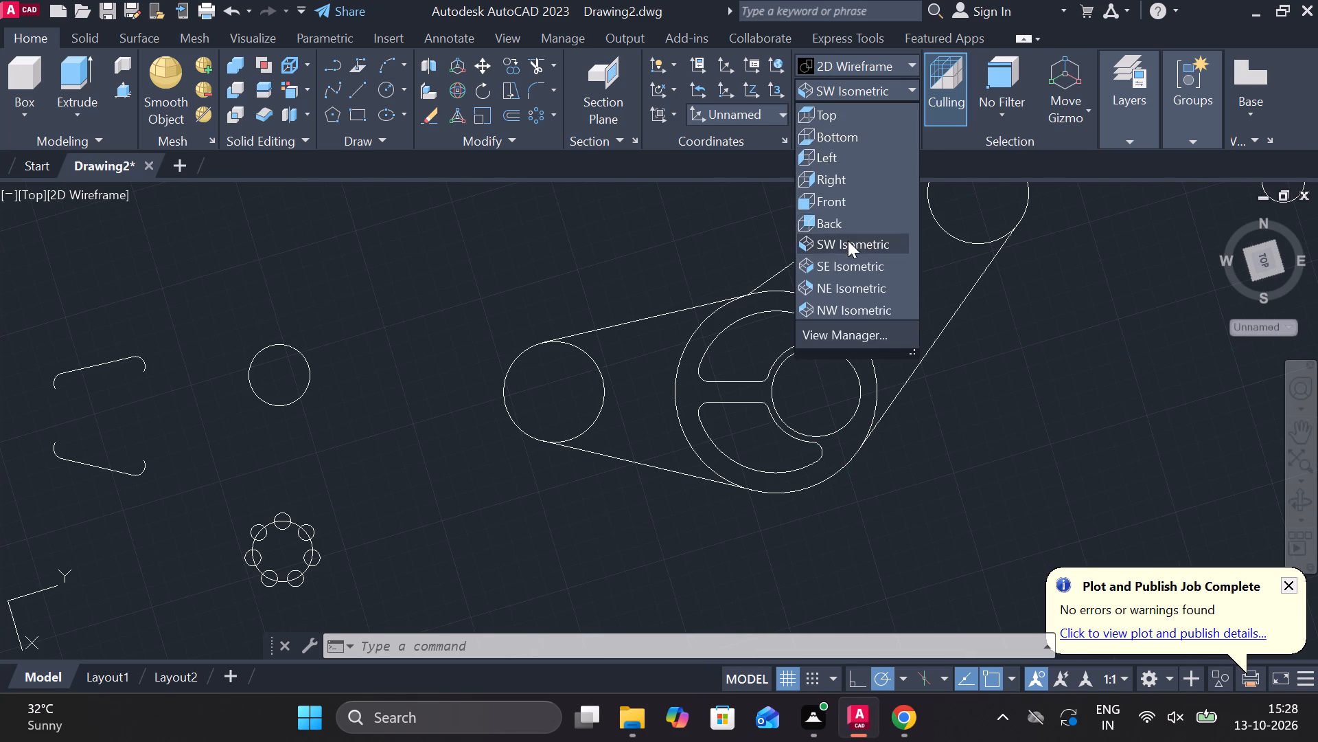
click(848, 240)
Press-pull the left end's circular area 20 upward and 20 downward from the sketch plane.
scroll(613, 375, up, 1)
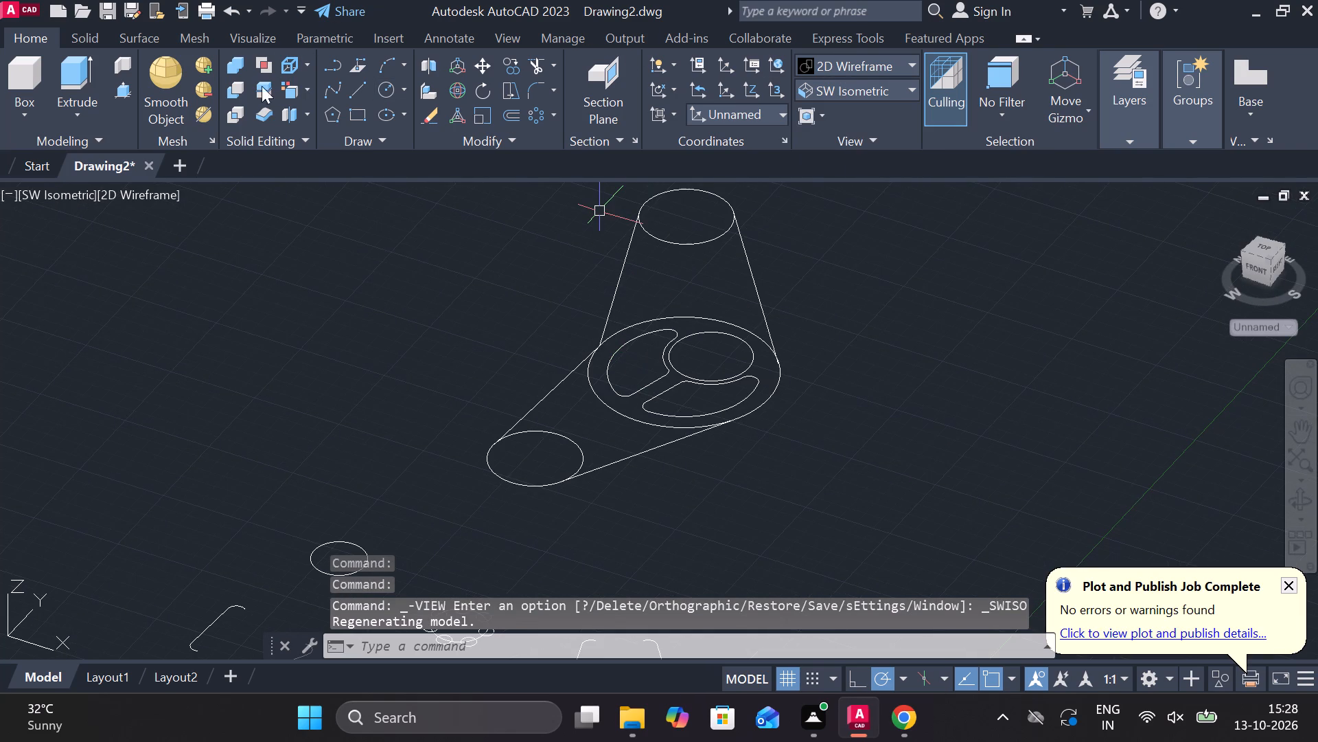
click(125, 95)
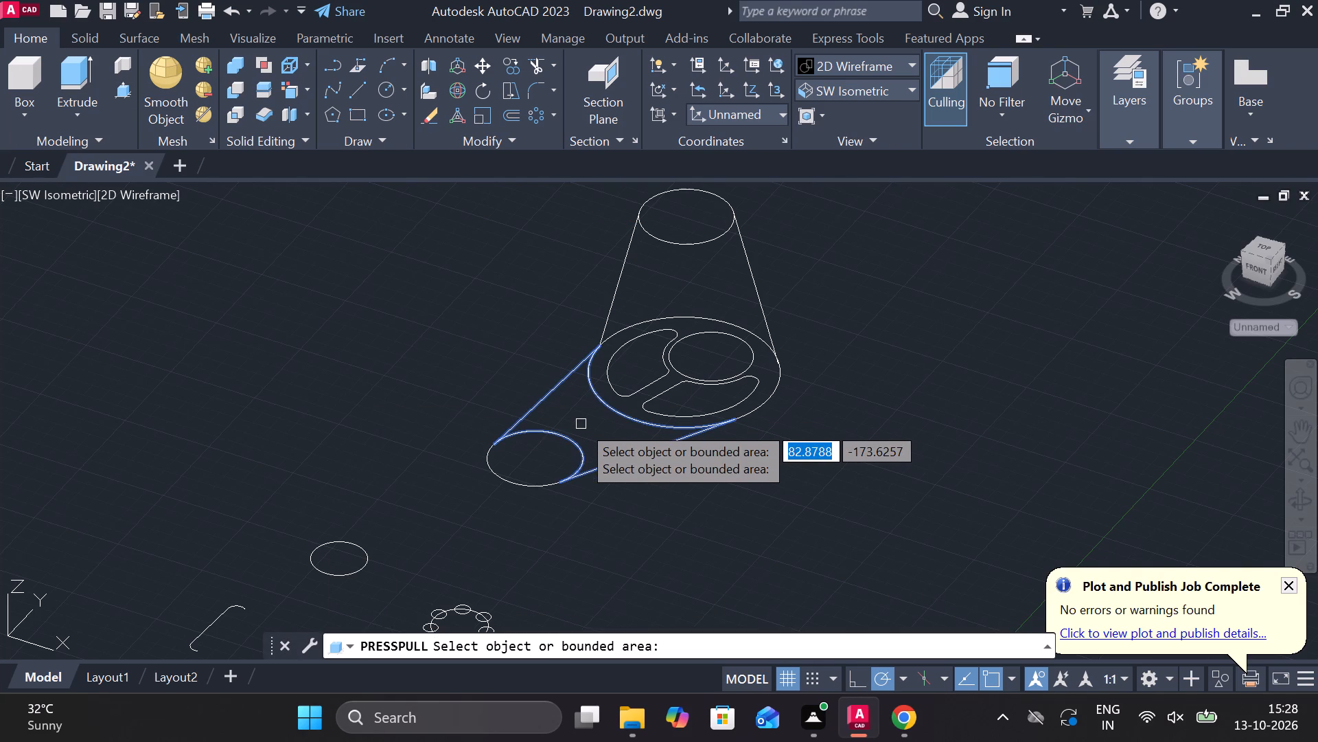
click(532, 464)
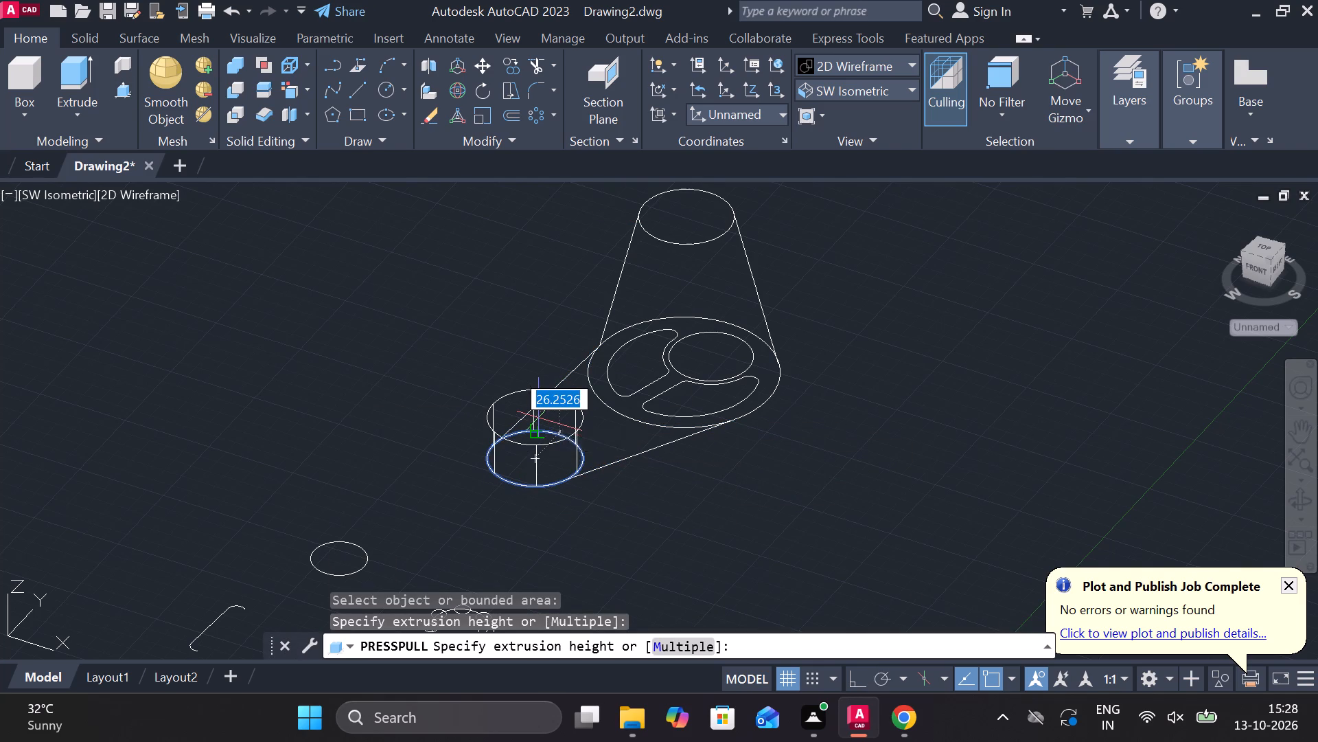
text(20)
key(Return)
double_click(550, 465)
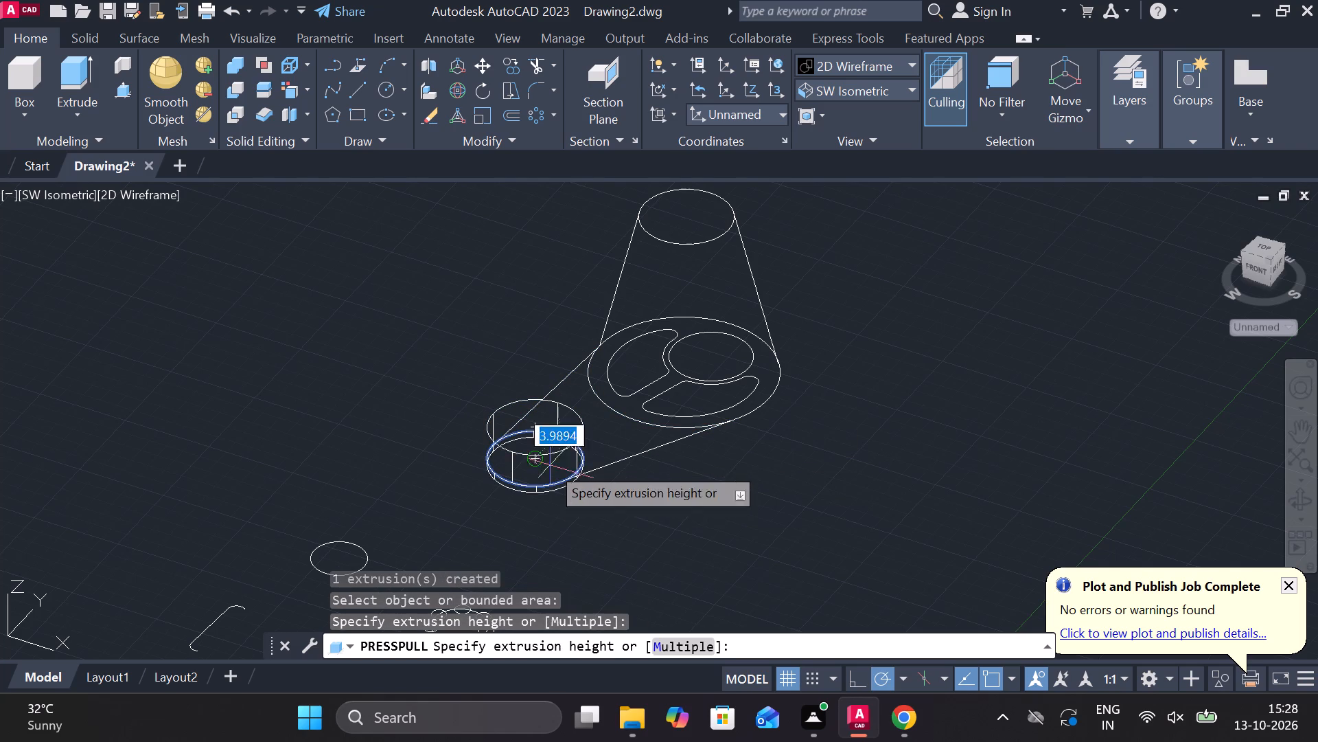
text(20)
key(Return)
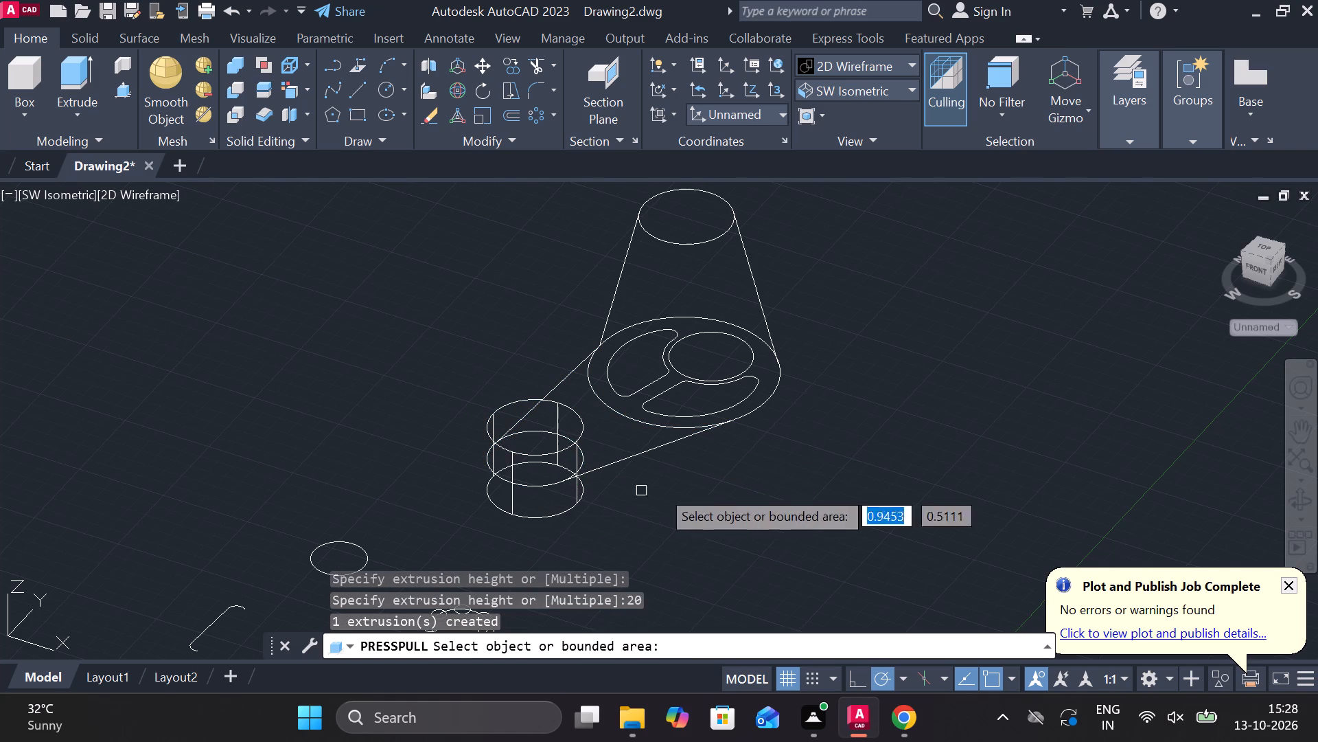
Press-pull the right end's circular area 11 upward and 11 downward from the sketch plane.
middle_drag(798, 271, 735, 402)
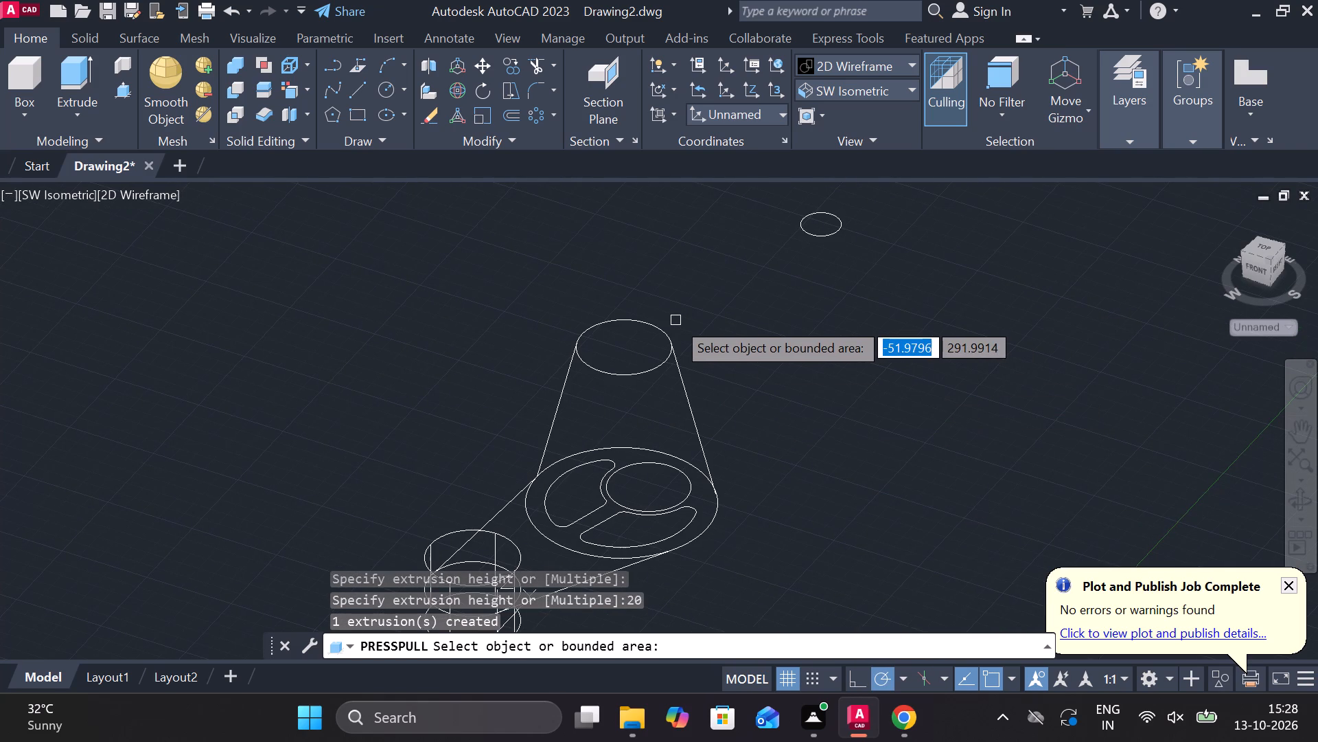
click(630, 346)
text(11)
key(space)
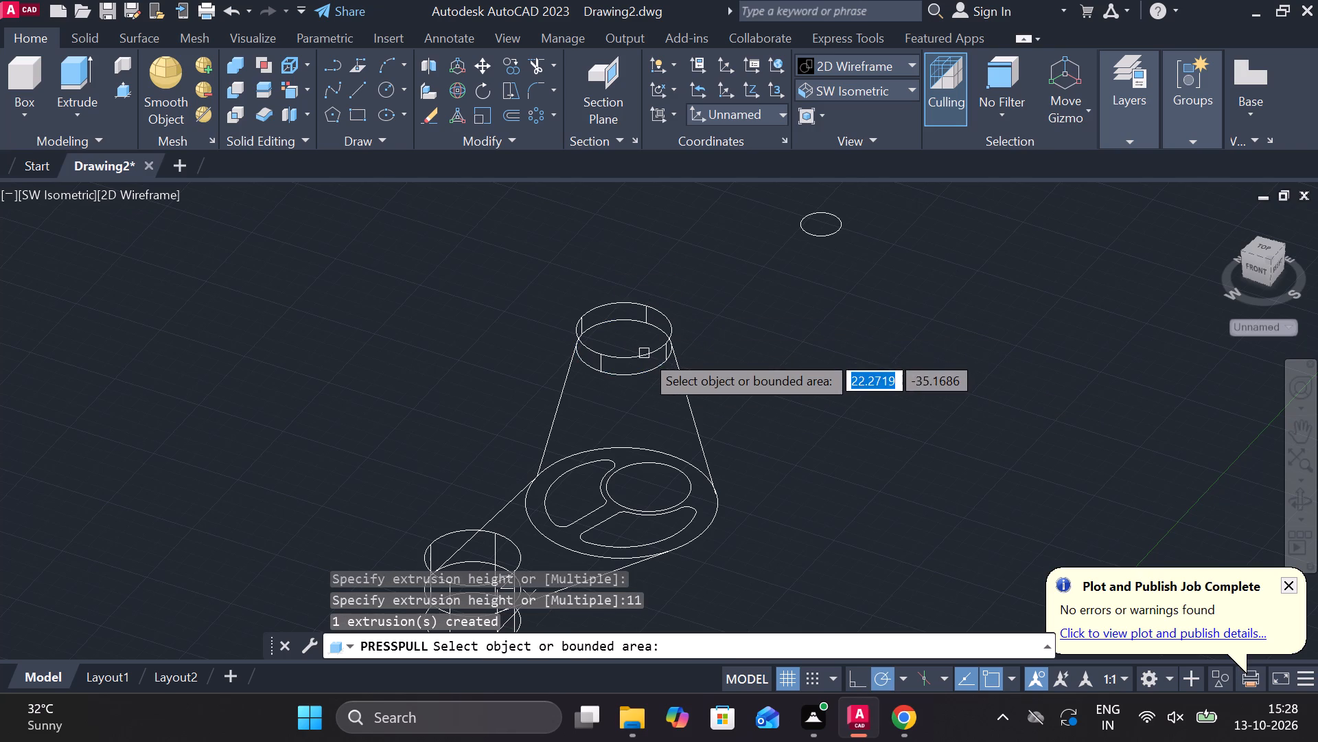
click(644, 361)
text(11)
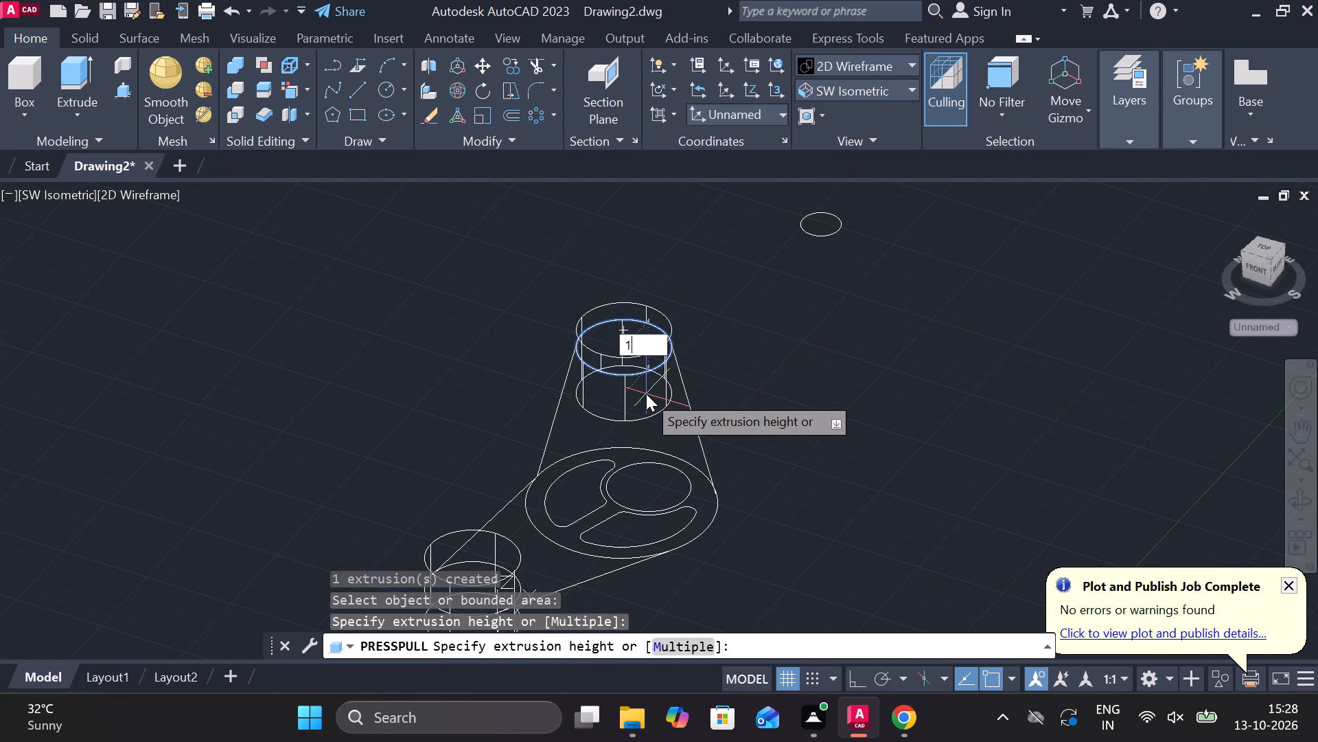
key(space)
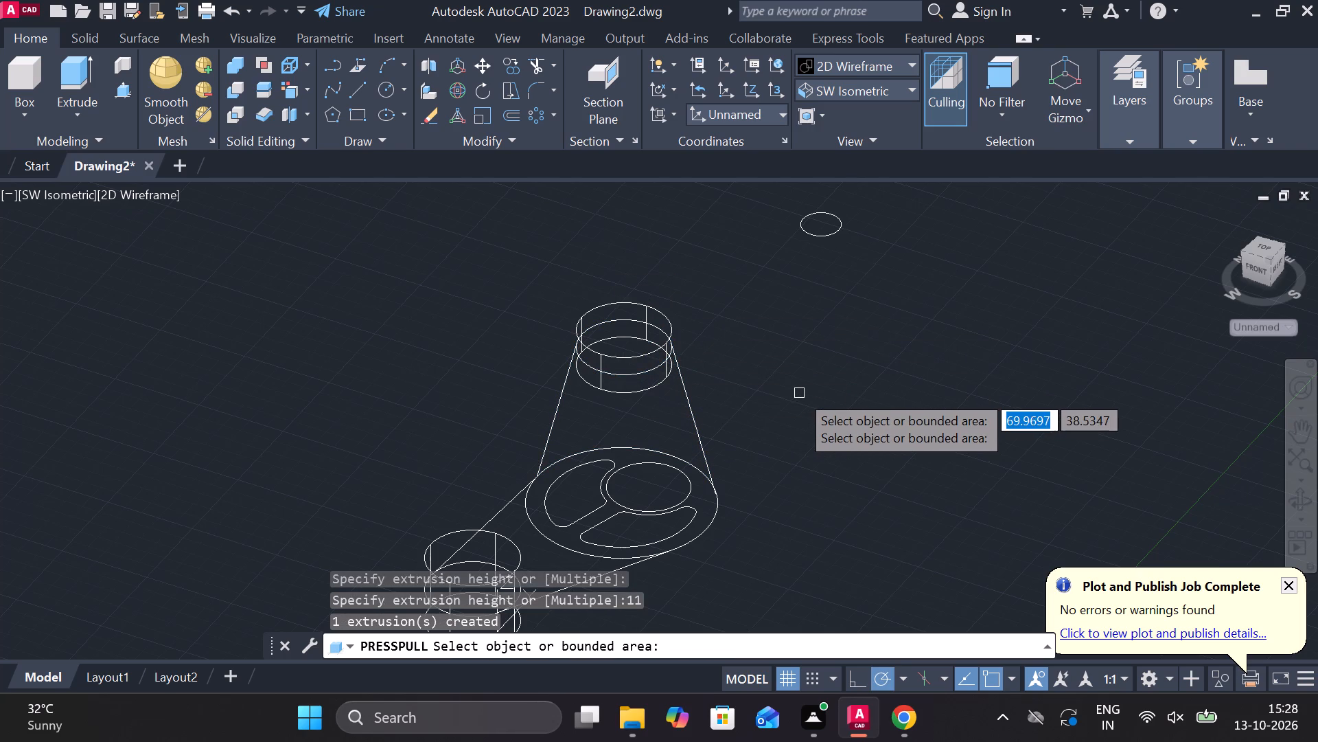
Change the visual style to Shades of Gray.
middle_drag(797, 375, 867, 304)
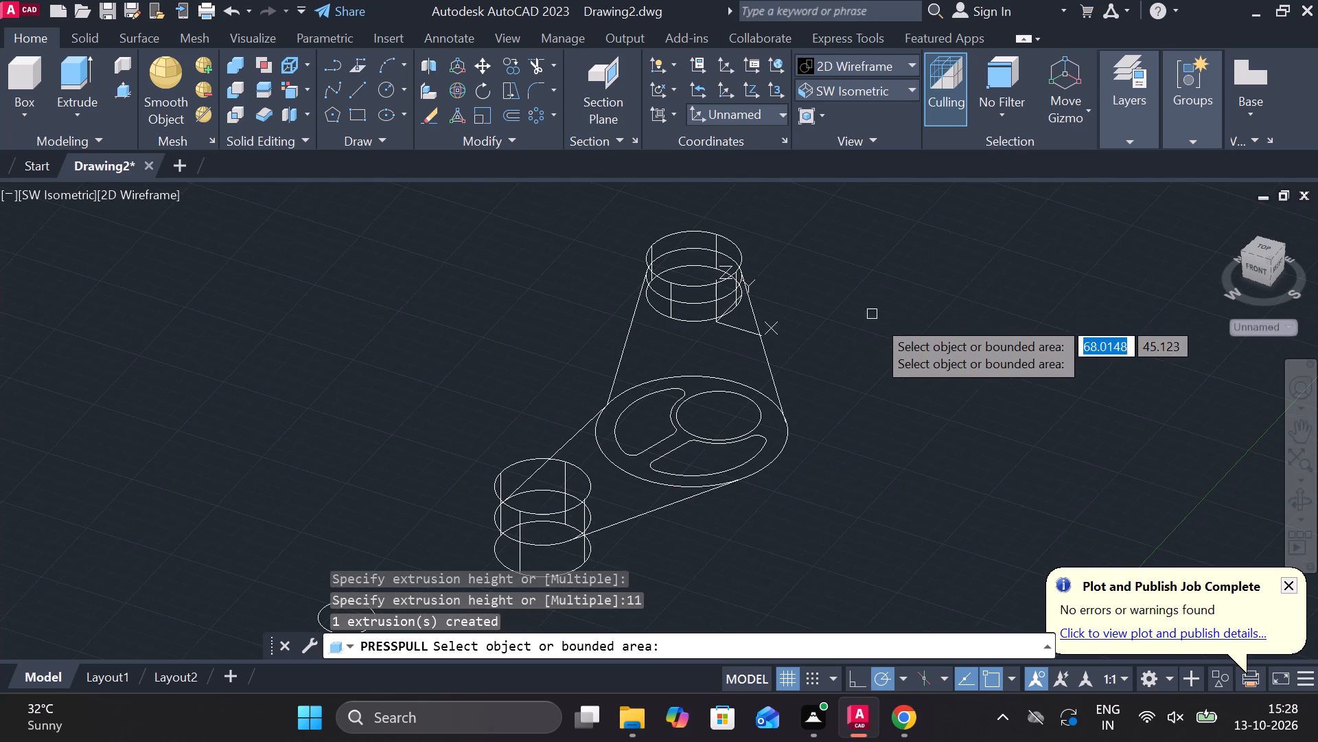
click(881, 69)
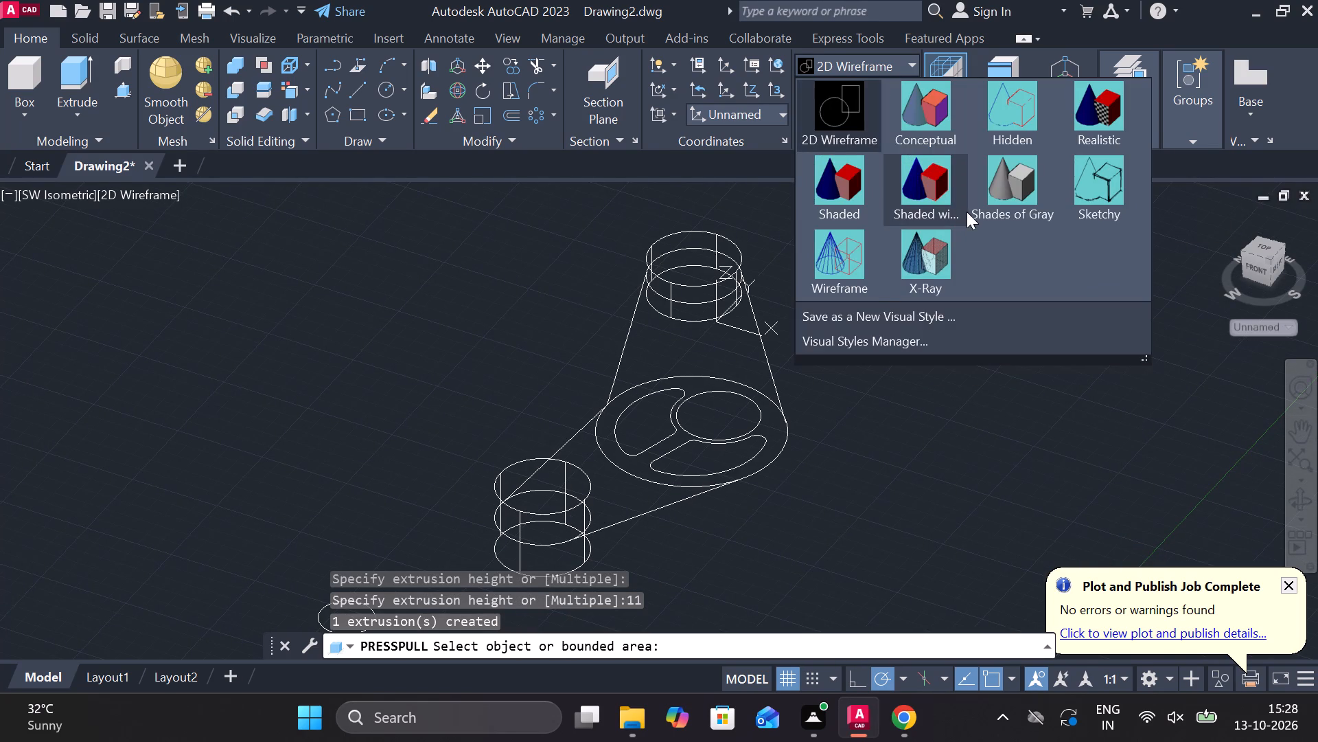
click(1019, 171)
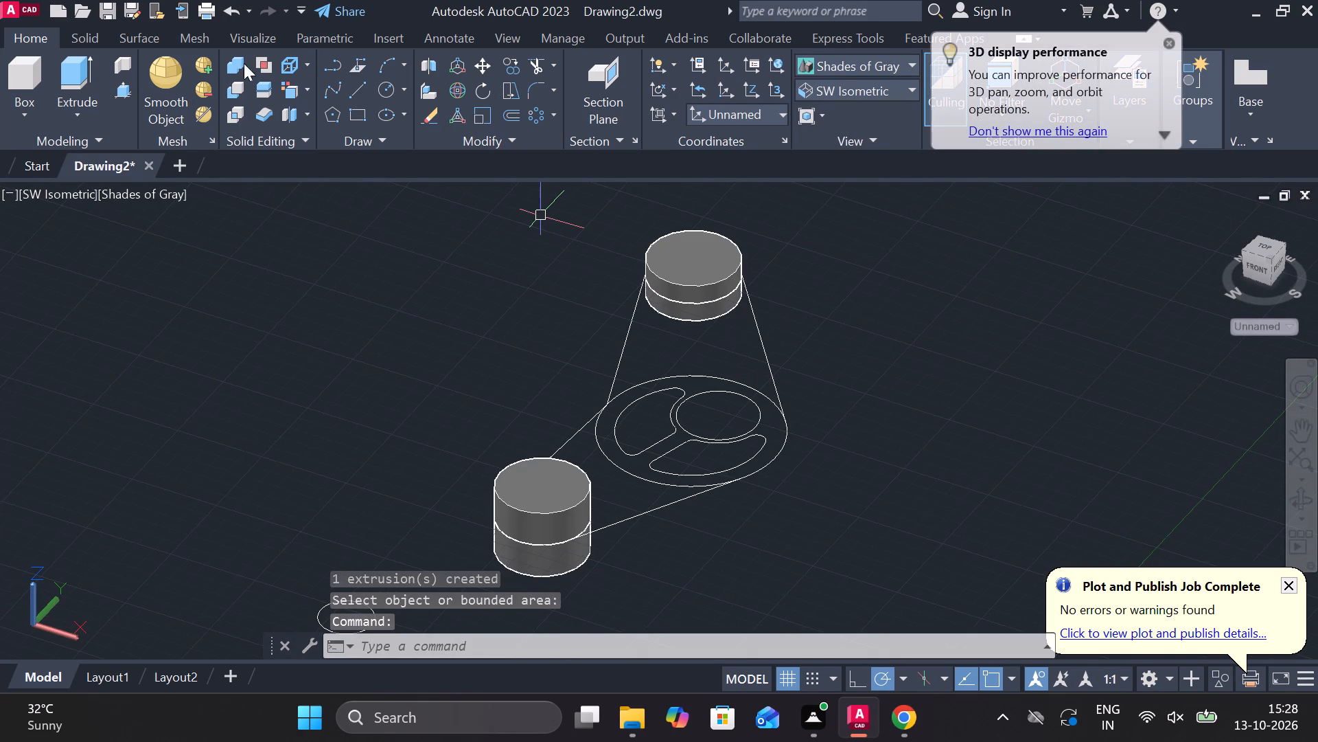
Press-pull the central hub area around its openings 20 downward and 20 upward from the sketch plane.
click(125, 93)
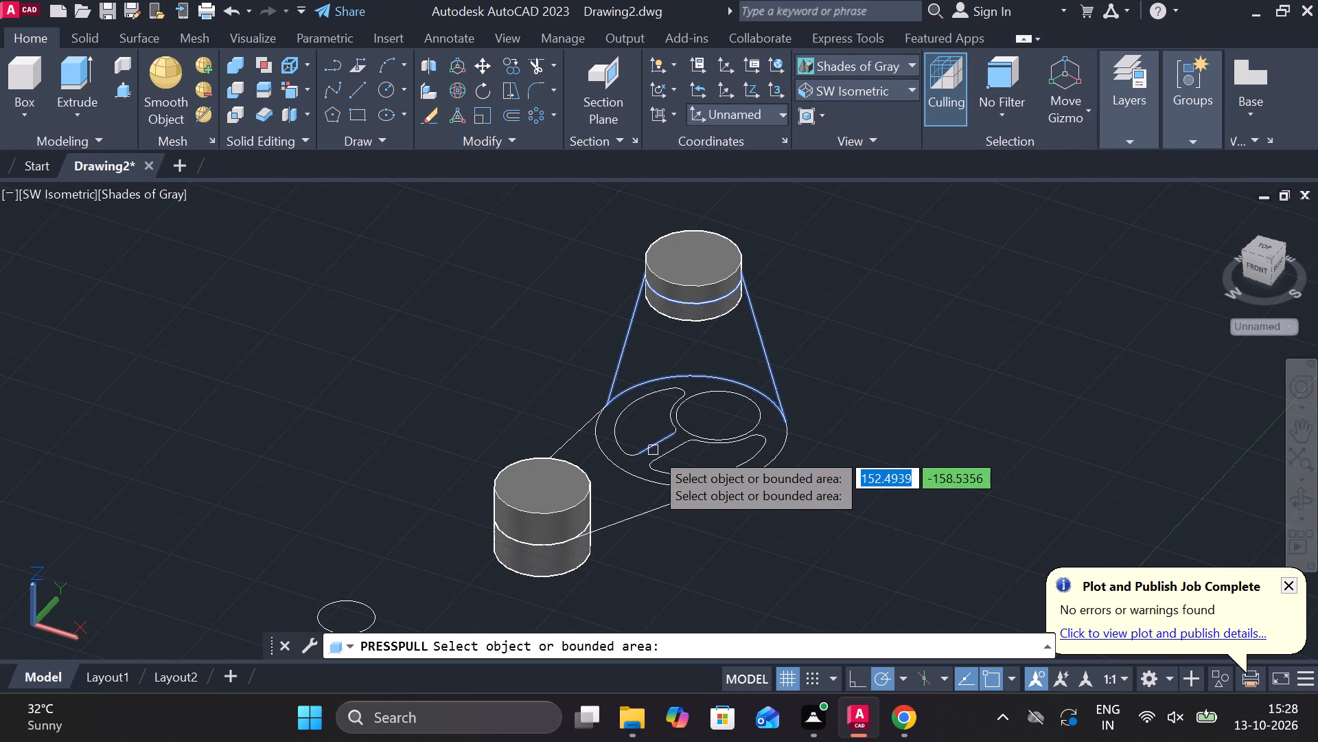
scroll(654, 451, up, 2)
click(629, 483)
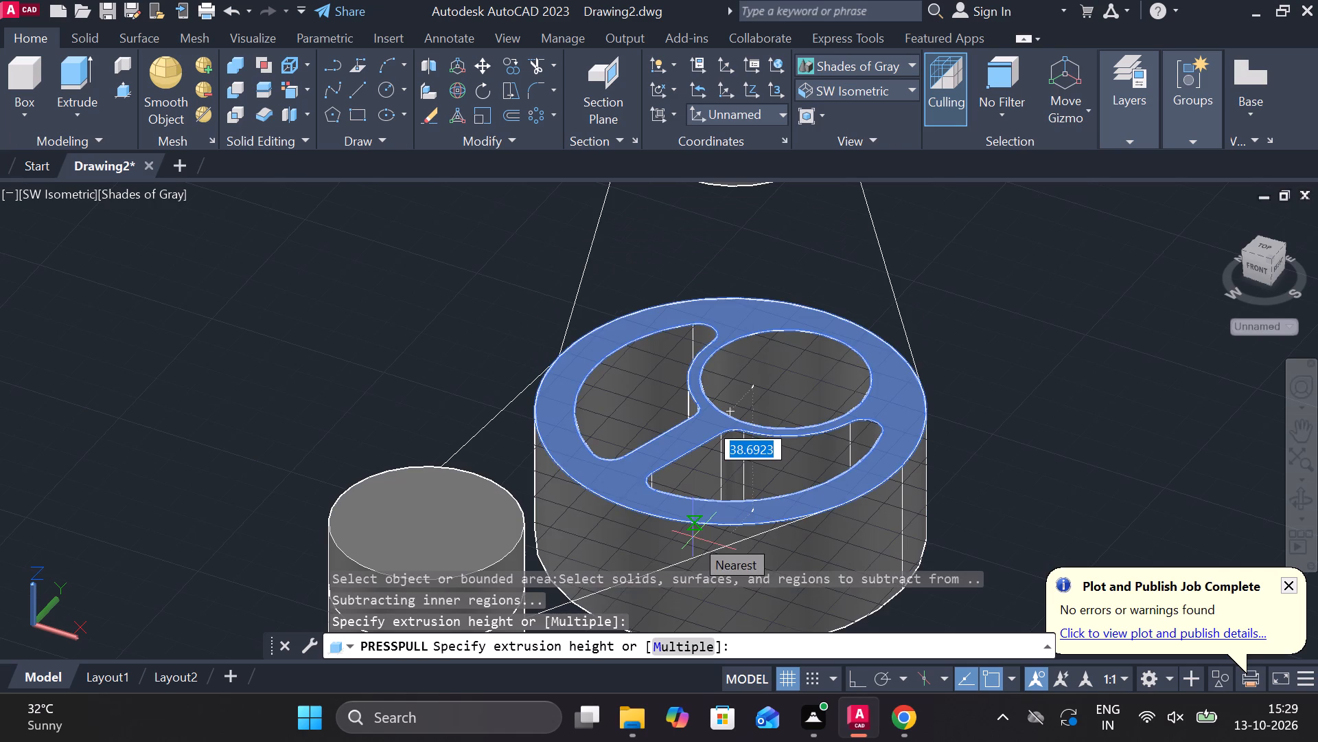
key(2)
key(0)
key(Return)
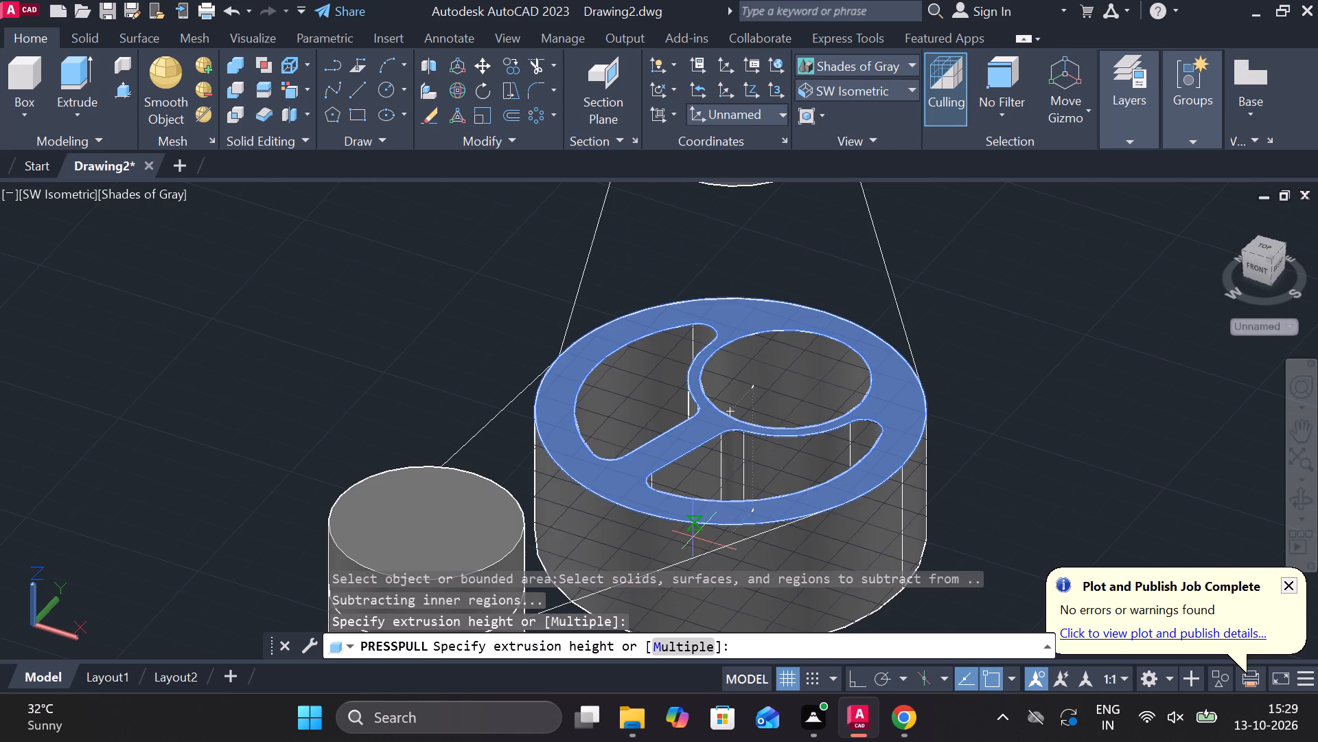
click(723, 422)
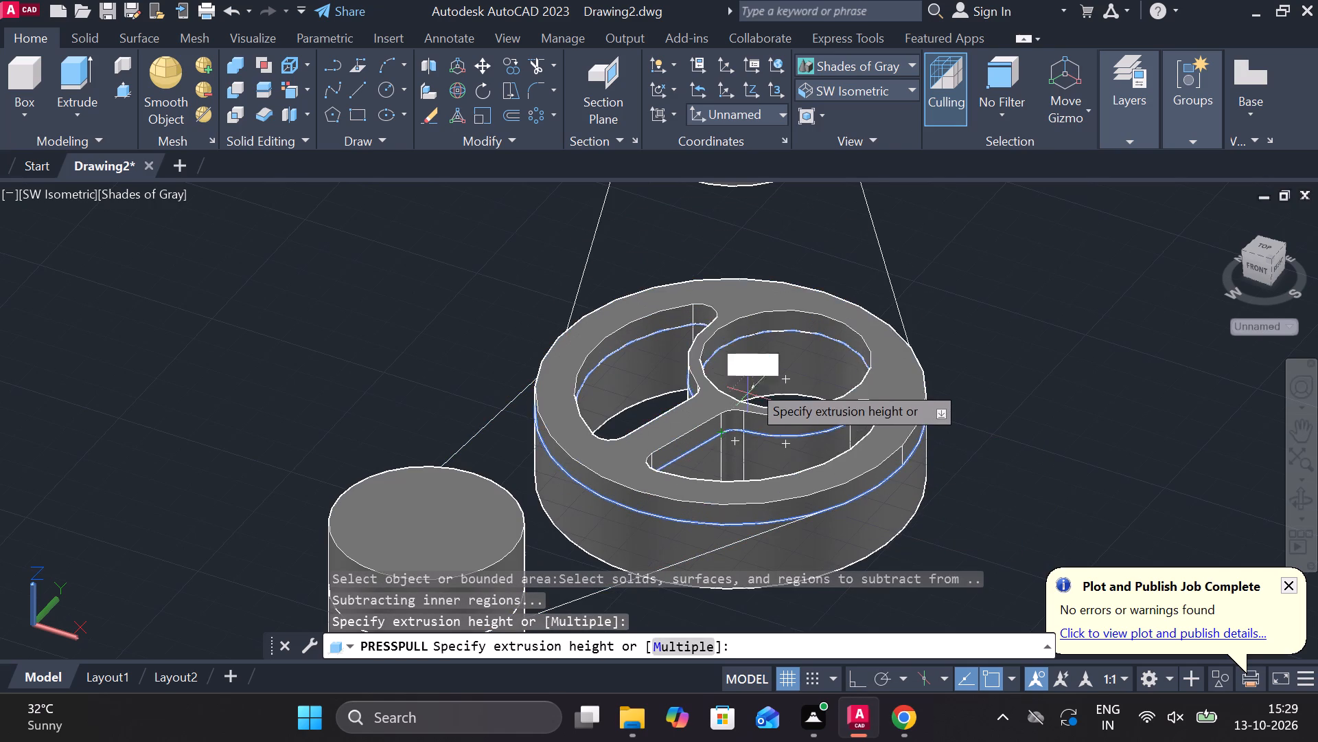
text(20)
key(Return)
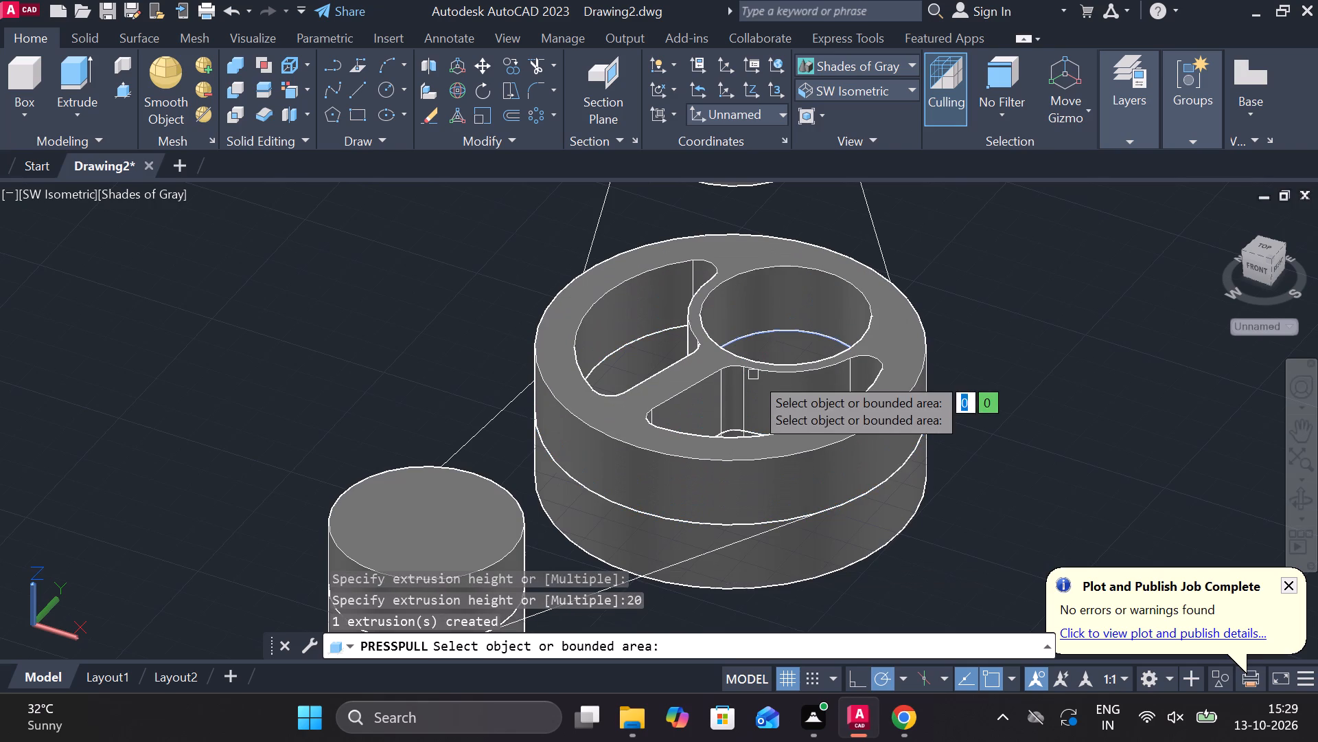
Press-pull the arm area between the left end boss and the hub 7.5 upward and 7.5 downward from the sketch plane.
click(590, 552)
middle_drag(599, 493, 575, 367)
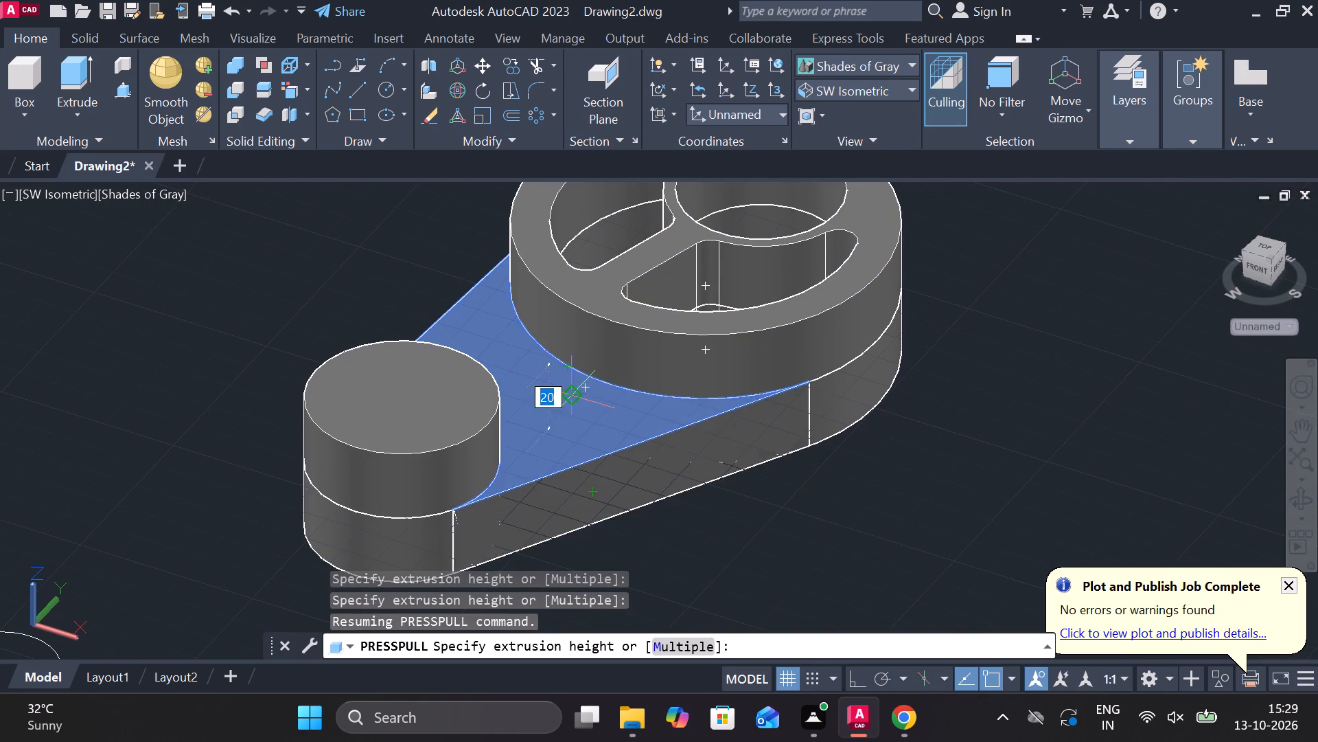
scroll(593, 464, down, 1)
scroll(565, 519, up, 2)
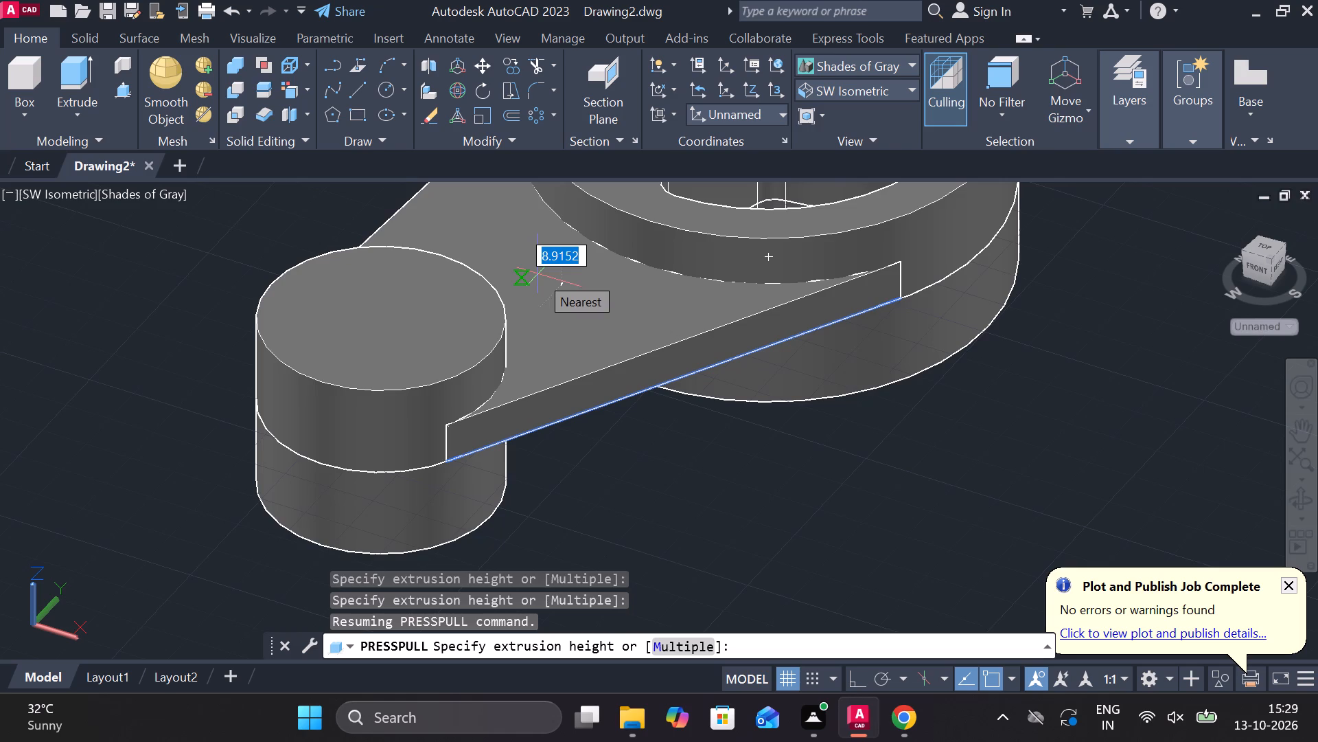
text(7.)
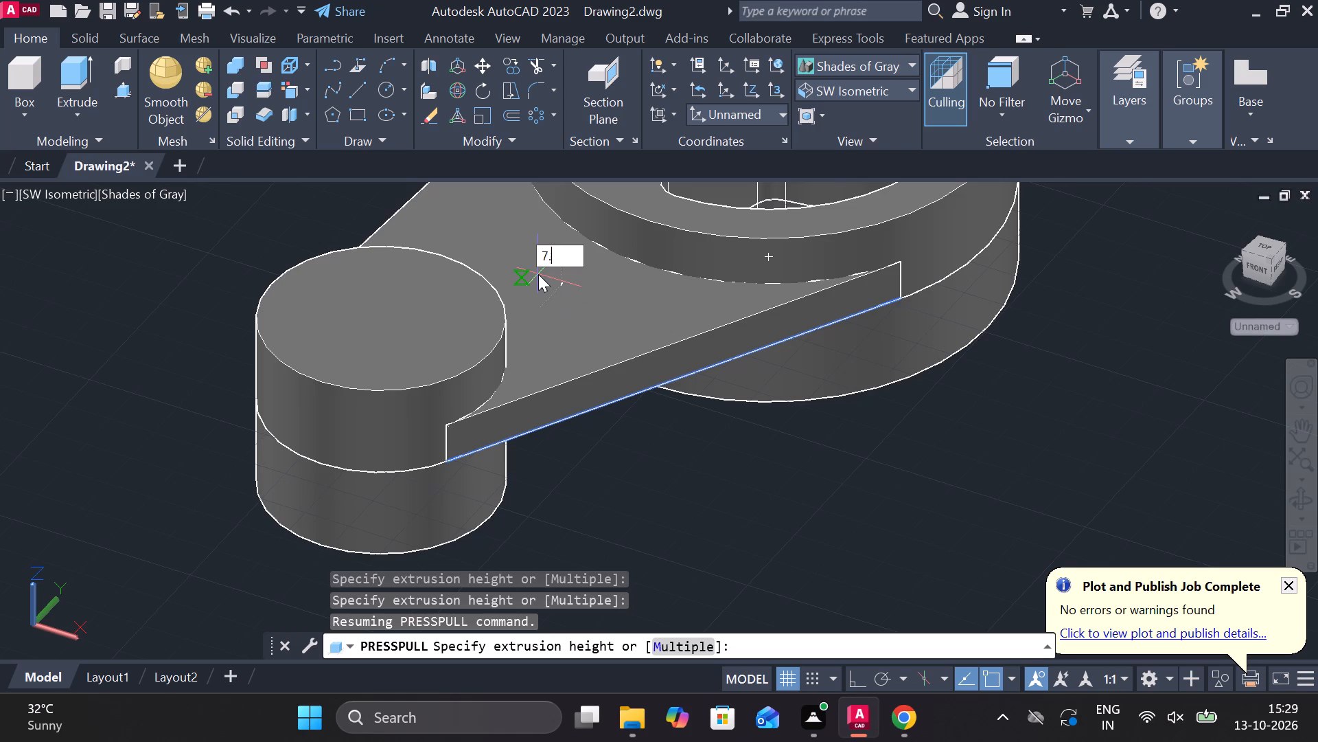
text(5)
key(space)
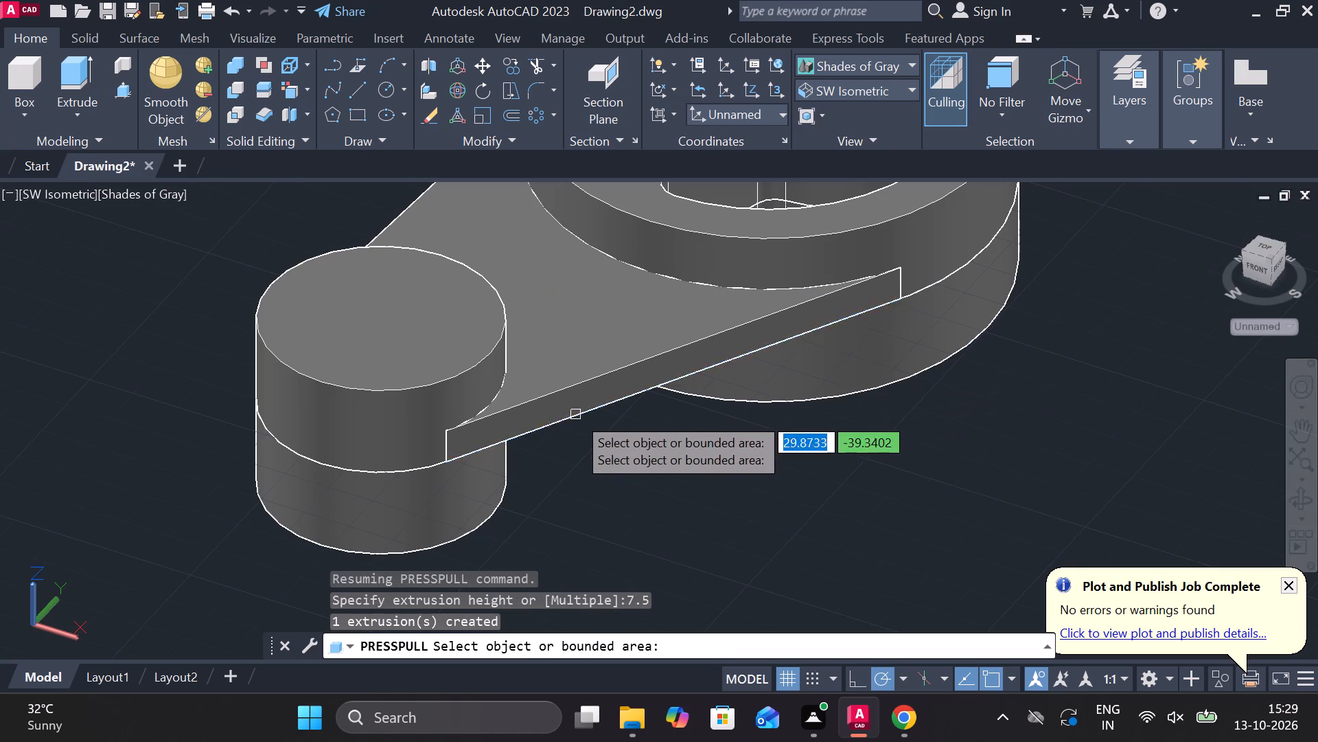
click(576, 415)
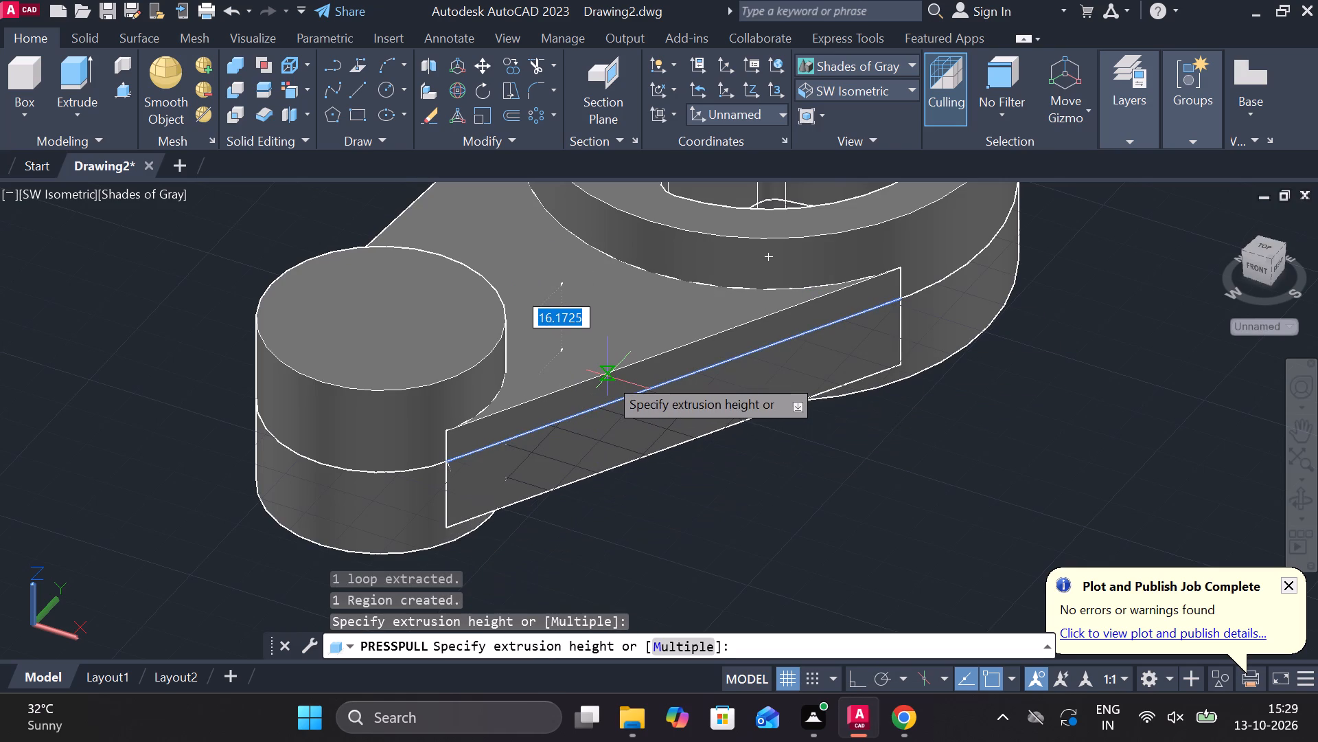
text(7.5)
key(Return)
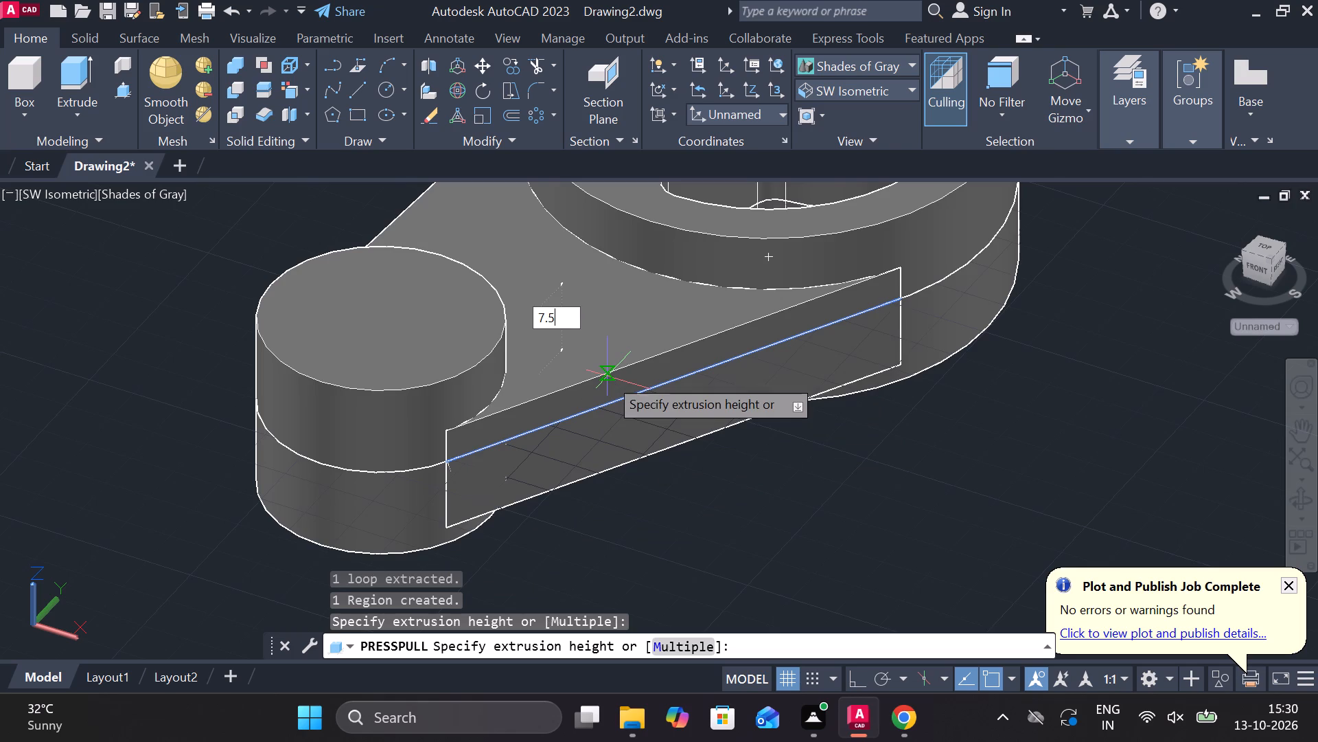
Press-pull the arm area between the hub and the right end boss 7.5 upward and 7.5 downward from the sketch plane.
scroll(718, 428, down, 1)
shift+middle_drag(883, 480, 808, 477)
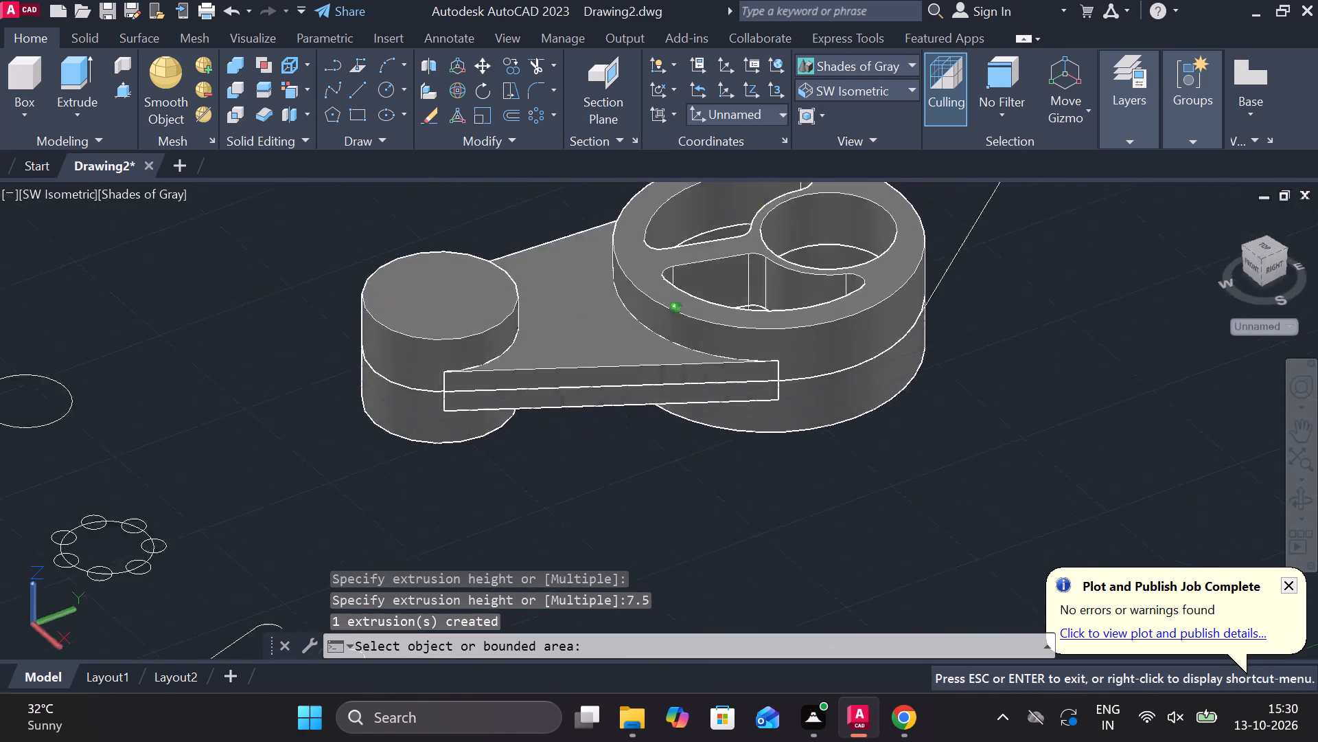
shift+middle_drag(808, 477, 671, 427)
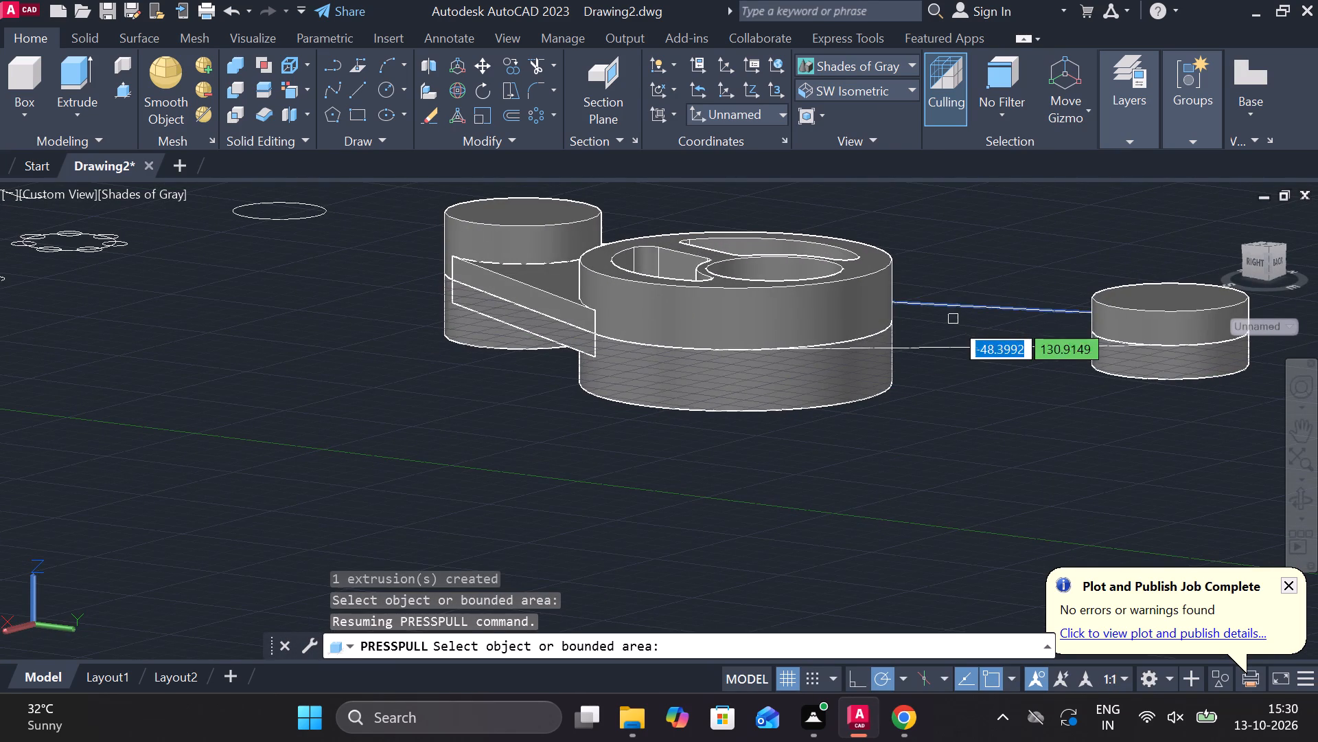
click(954, 324)
text(7.5)
key(space)
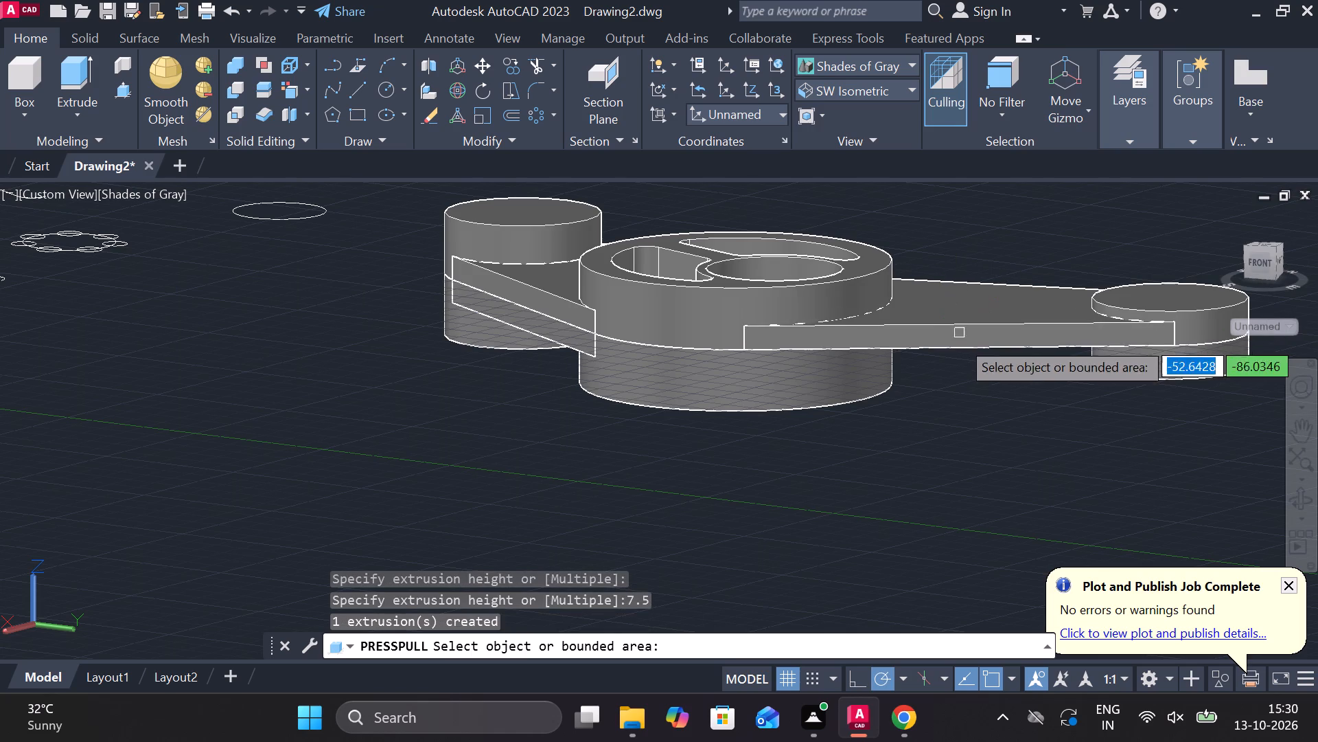
click(960, 340)
click(952, 342)
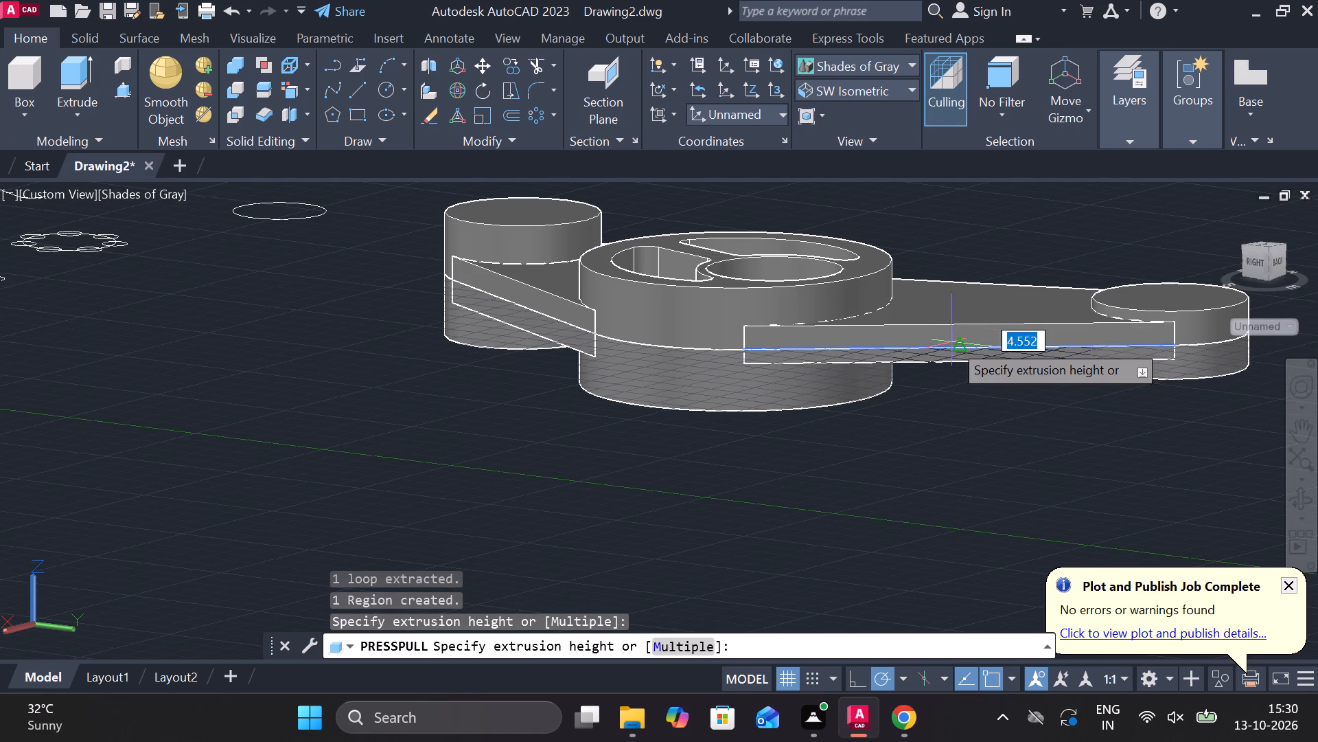
text(7.5)
key(Return)
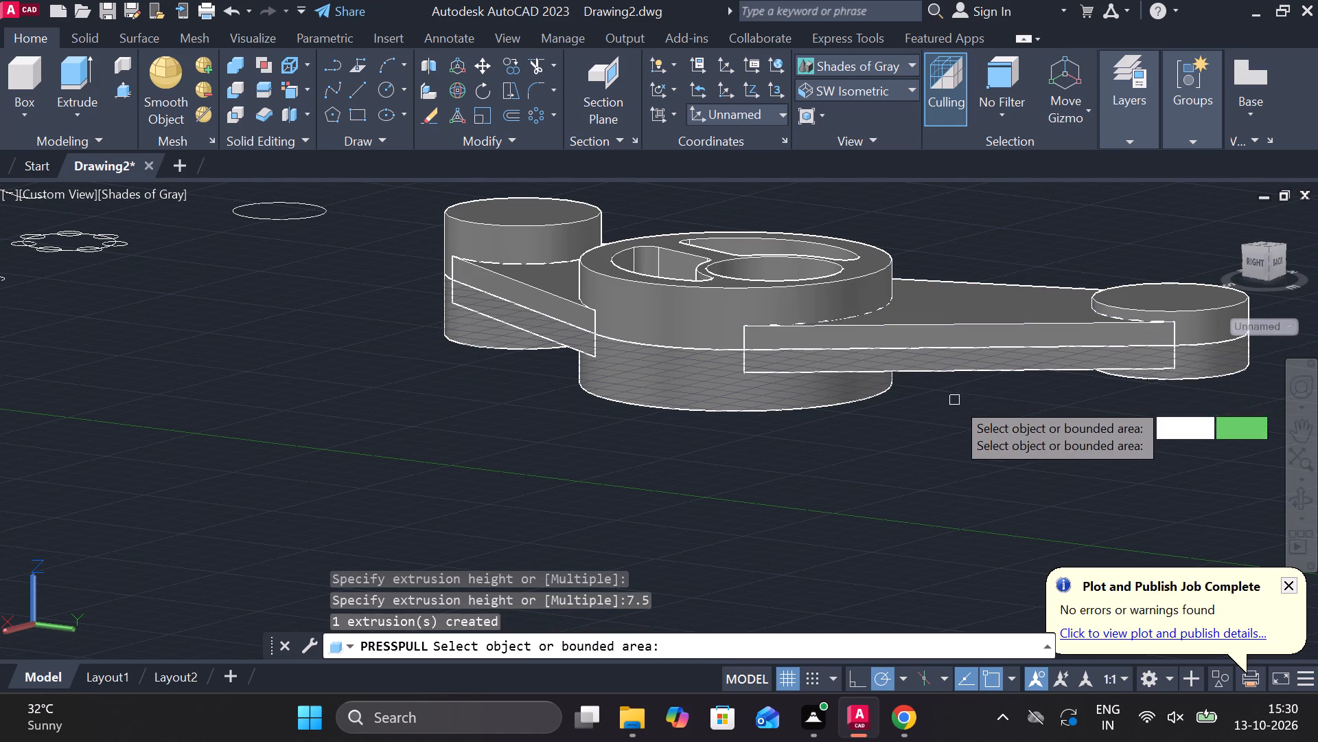
key(Escape)
Turn off the grid display.
click(783, 676)
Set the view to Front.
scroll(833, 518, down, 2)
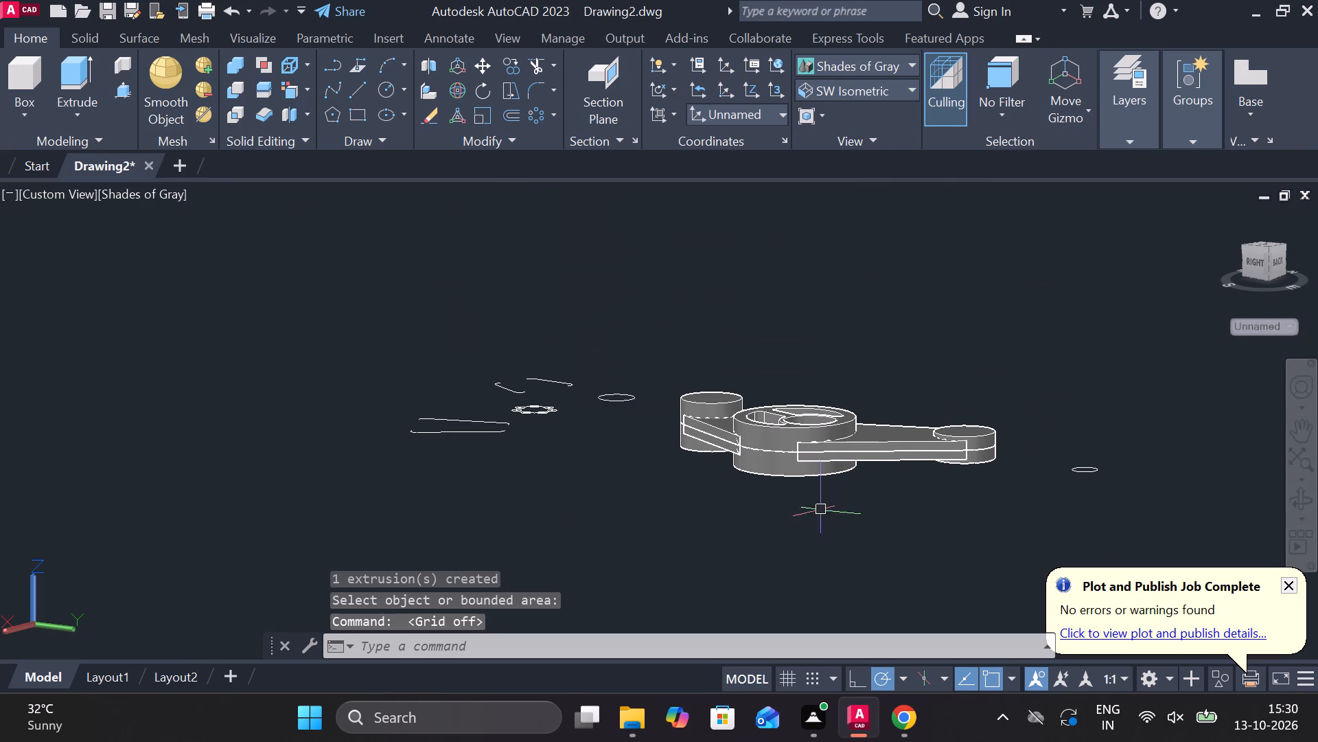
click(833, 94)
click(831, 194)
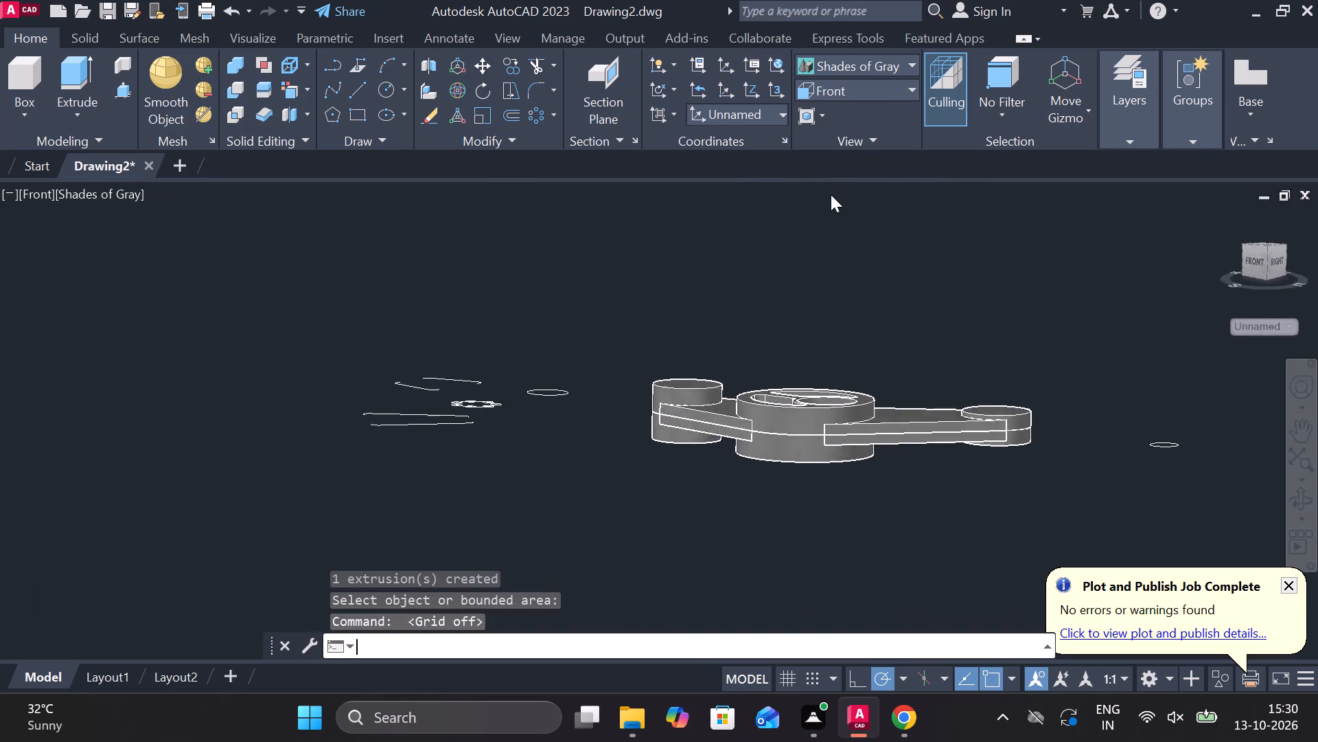
Set the view to Top.
click(844, 92)
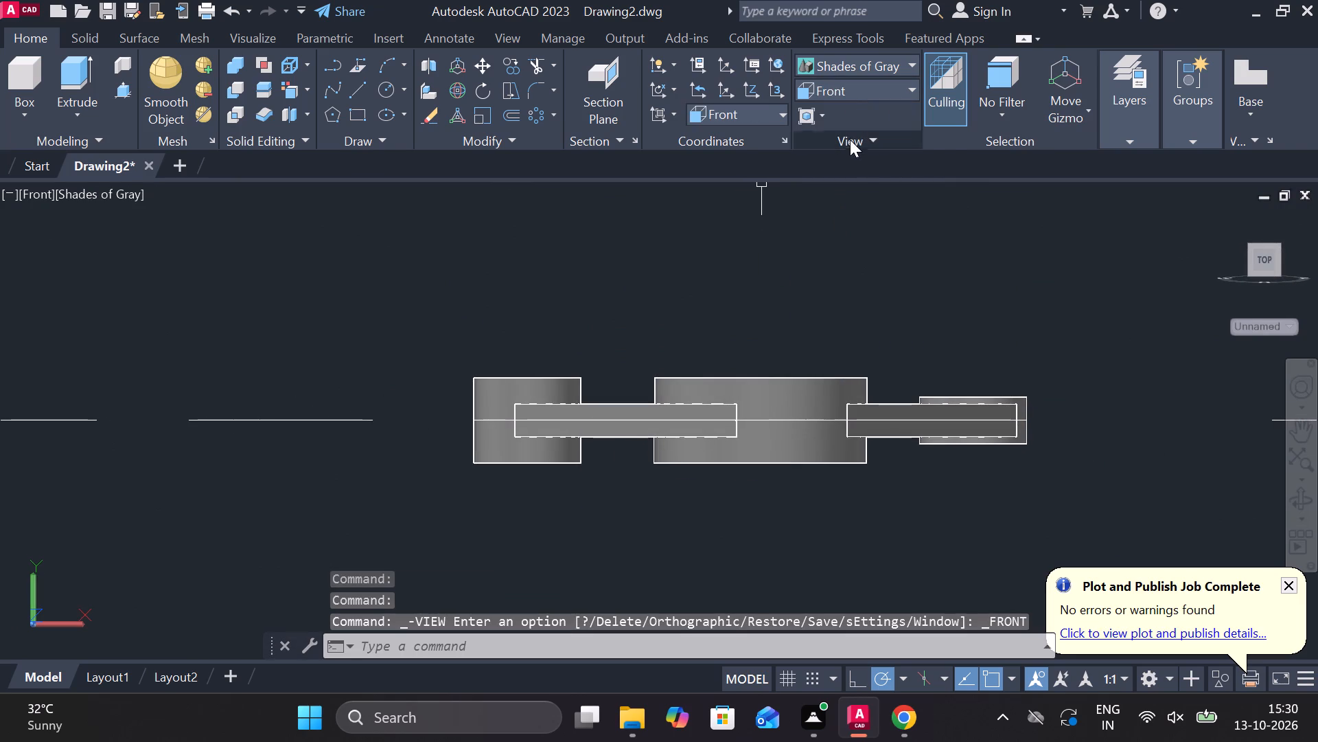
click(846, 85)
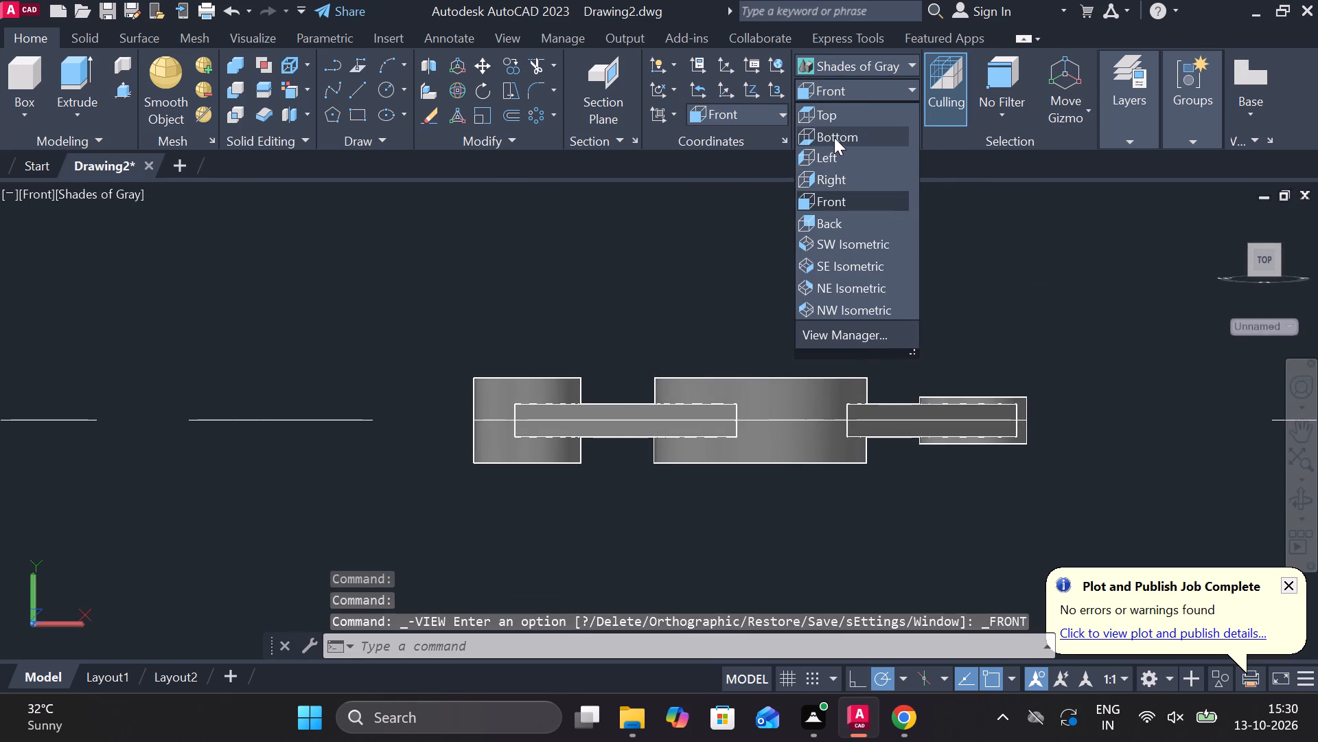
click(827, 114)
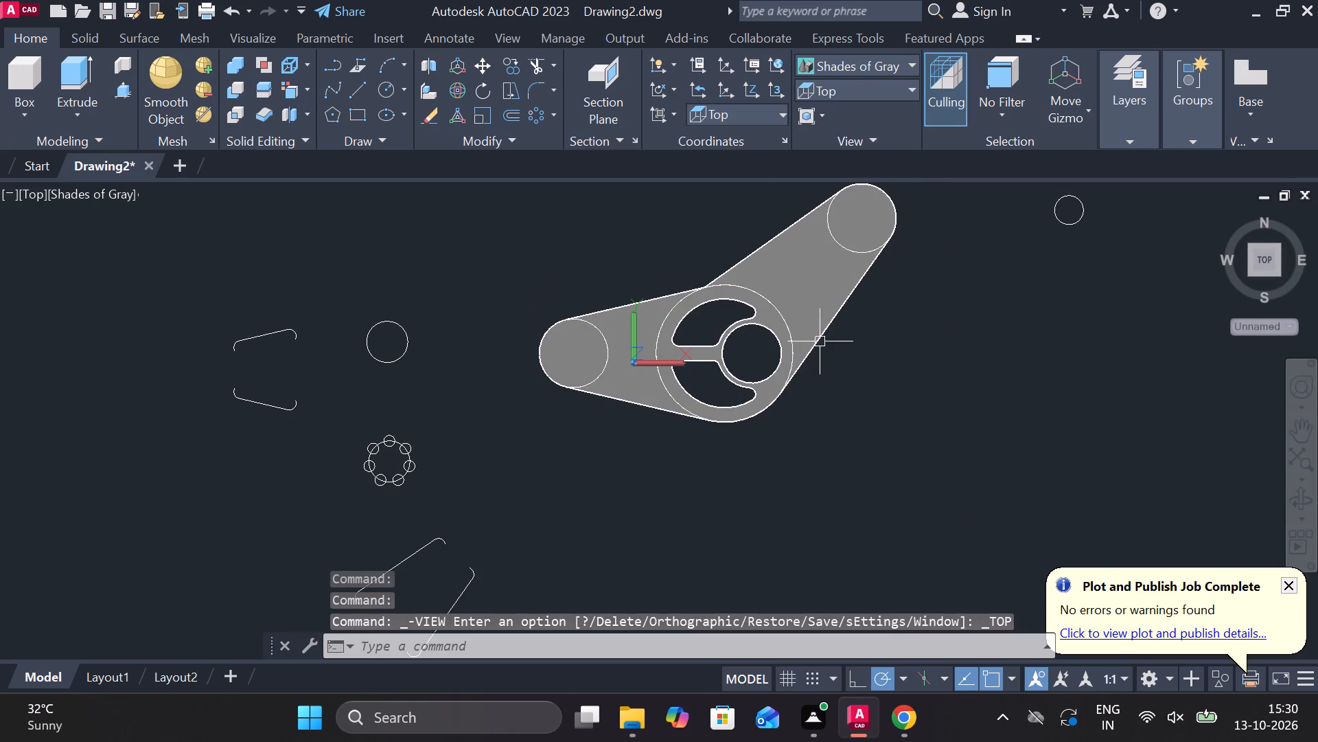
scroll(767, 393, up, 3)
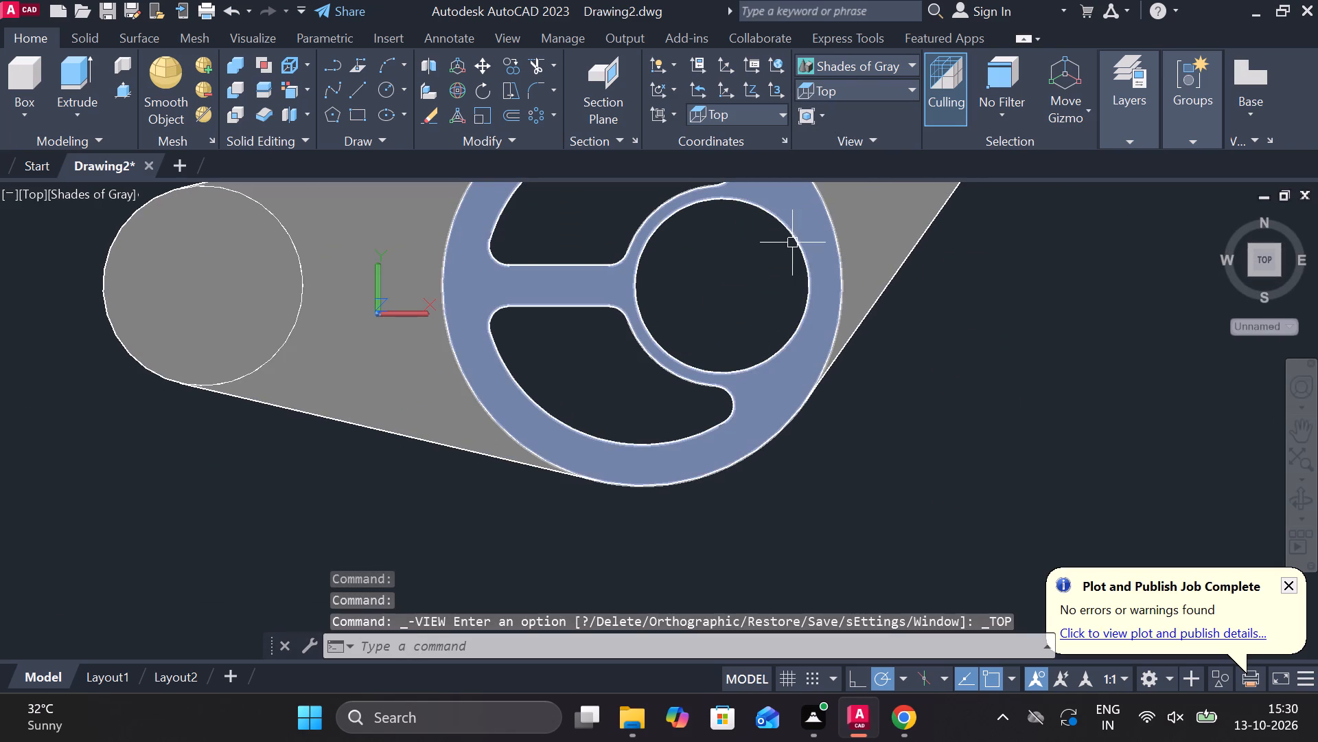
scroll(781, 263, down, 1)
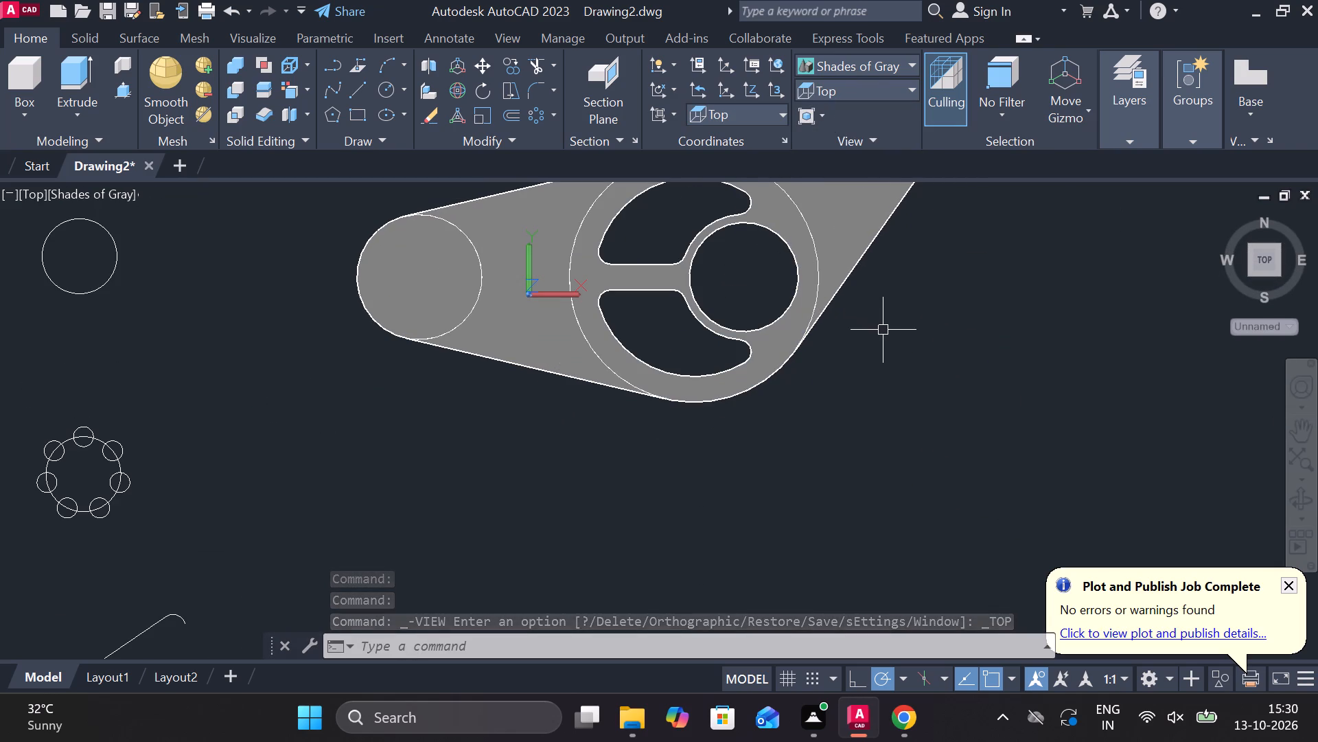
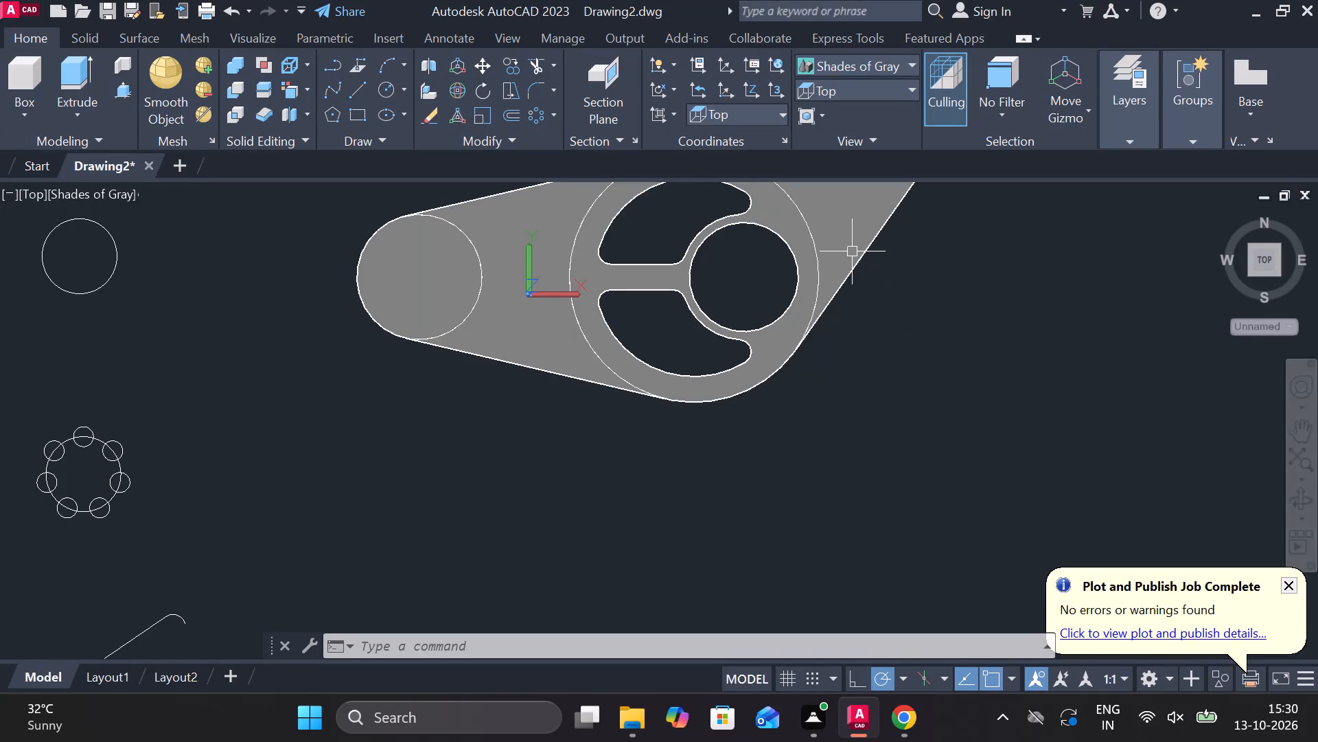
Presspull the circular area inside the hub's round hole 20 upward to fill its upper half.
scroll(860, 293, down, 1)
shift+middle_drag(784, 381, 785, 381)
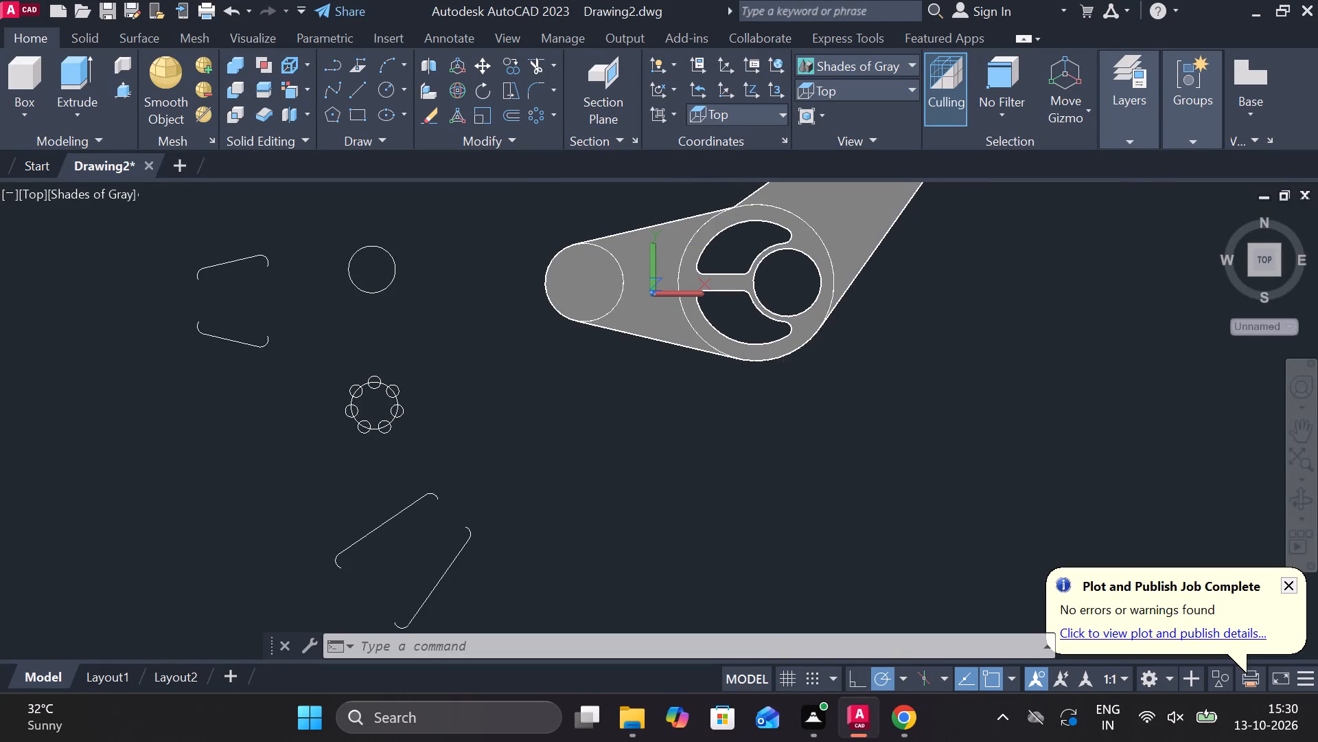
shift+middle_drag(785, 381, 795, 274)
scroll(796, 274, up, 2)
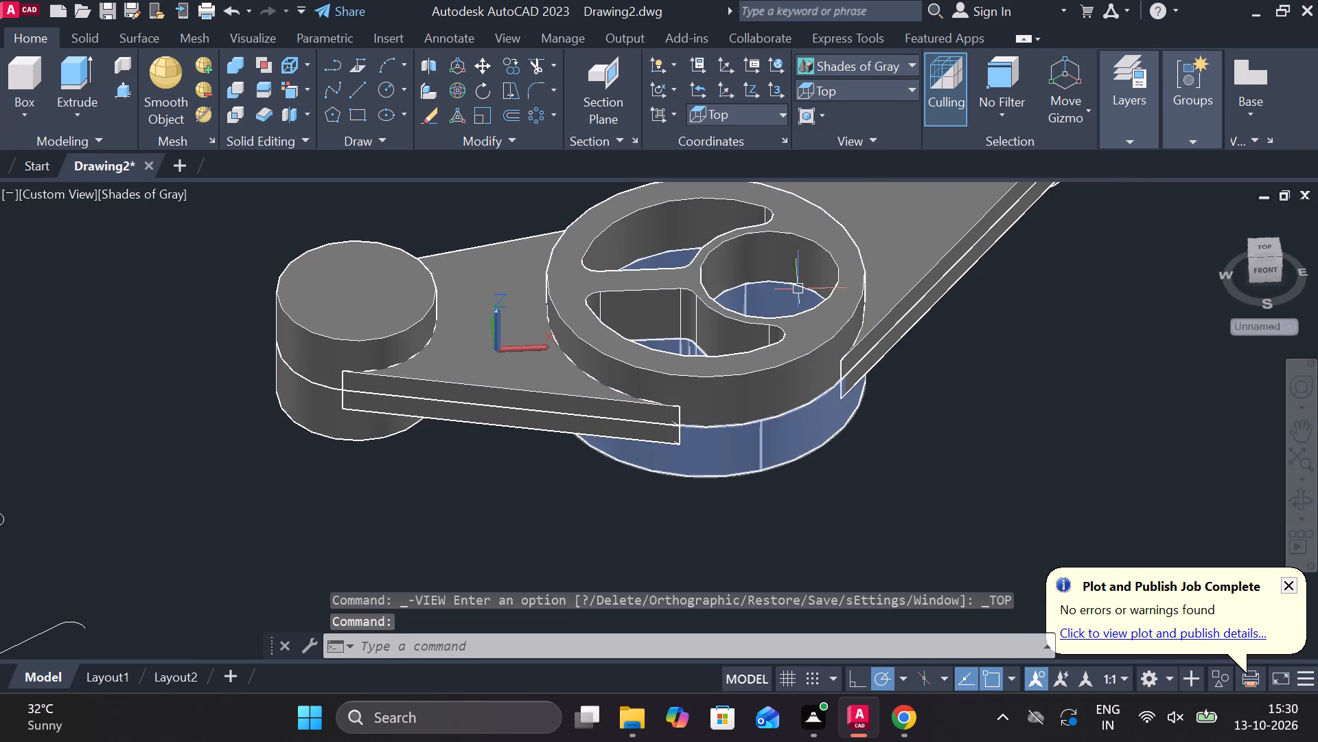
click(132, 91)
click(772, 284)
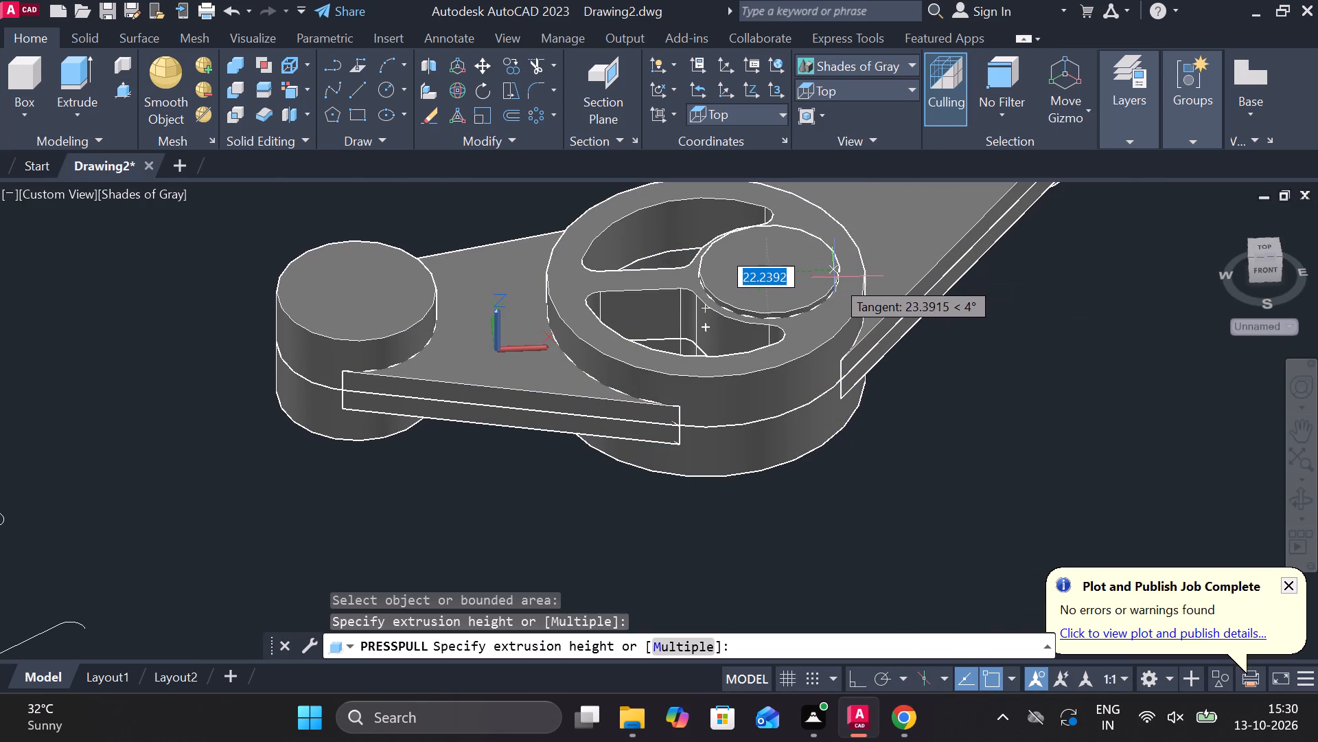
scroll(835, 284, up, 2)
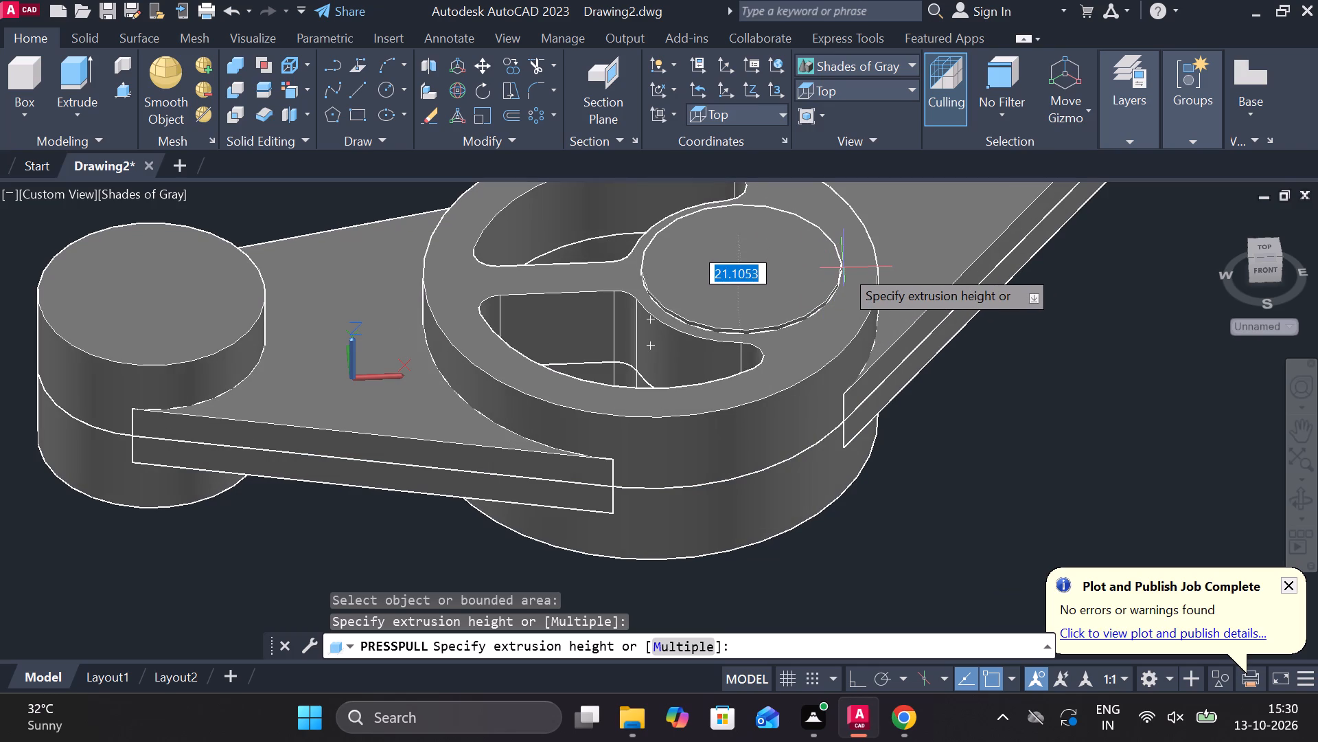
text(20)
key(Return)
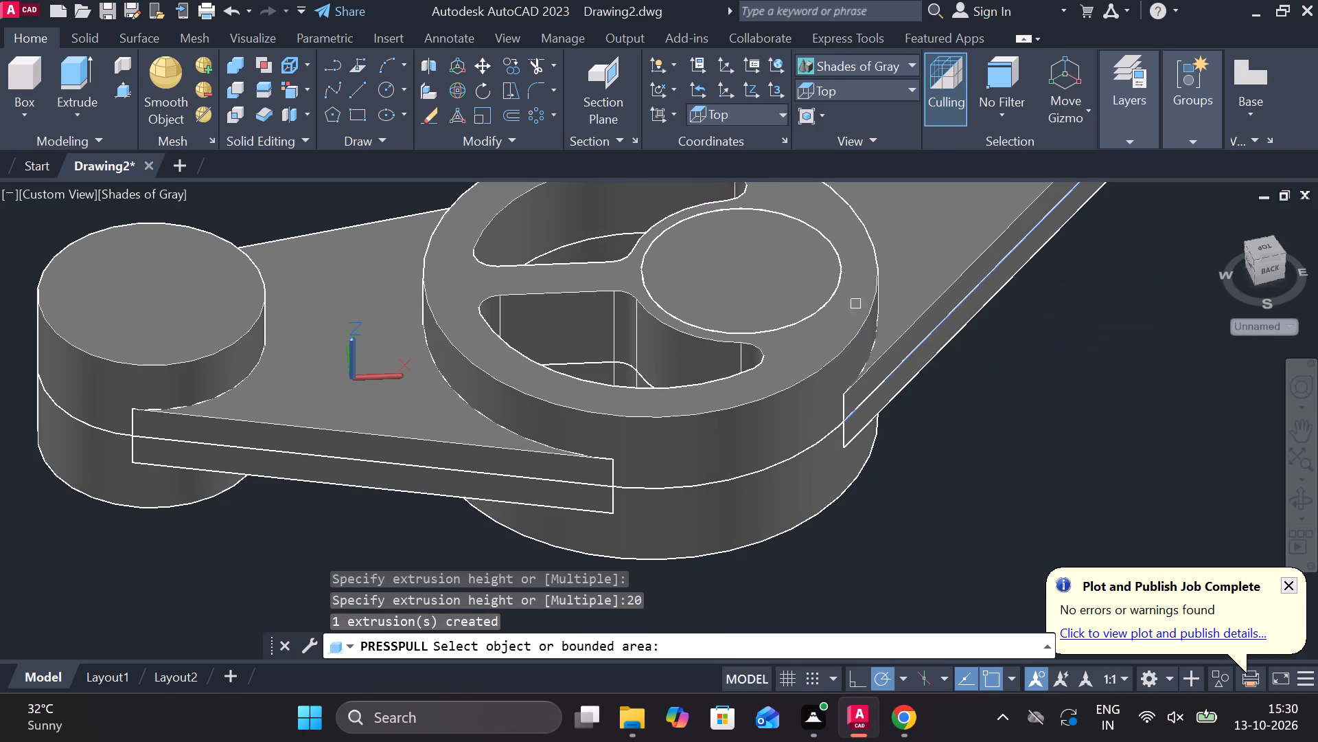
Presspull the circular area inside the hub's round hole 20 from the underside to fill its lower half.
shift+middle_drag(1085, 433, 916, 273)
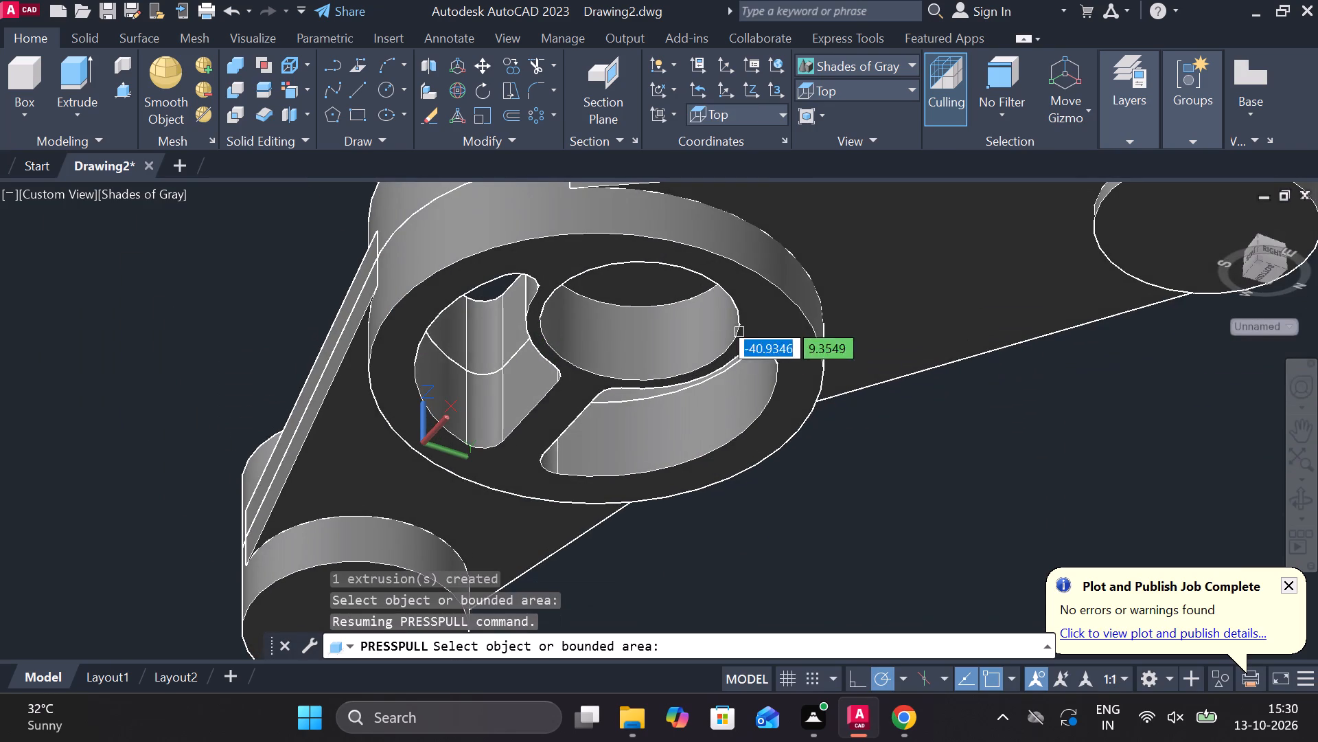
click(664, 293)
text(20)
key(Return)
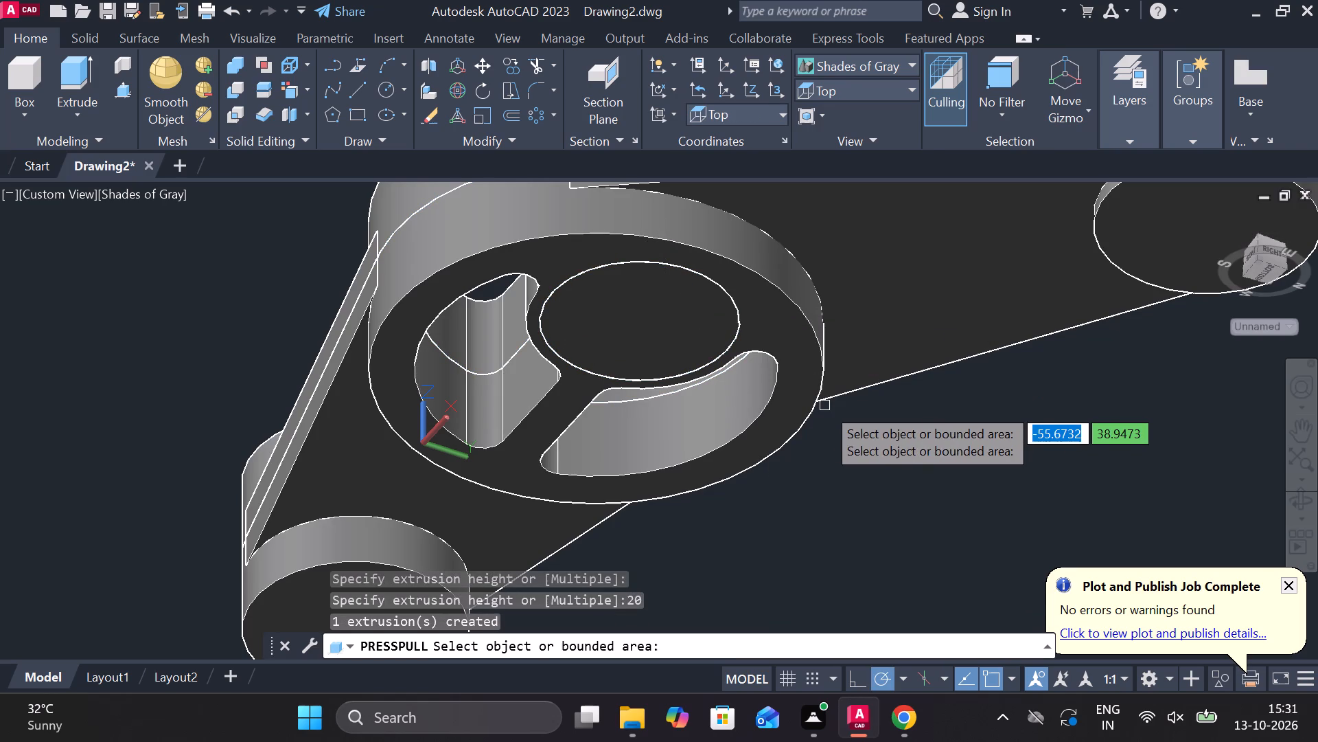
scroll(825, 406, down, 1)
key(Return)
key(Return)
key(Return)
key(Return)
key(Return)
key(Return)
key(Return)
key(Return)
key(Return)
Presspull the top face of the hub's round plug 4 inward to make a shallow recess.
middle_drag(877, 441, 956, 511)
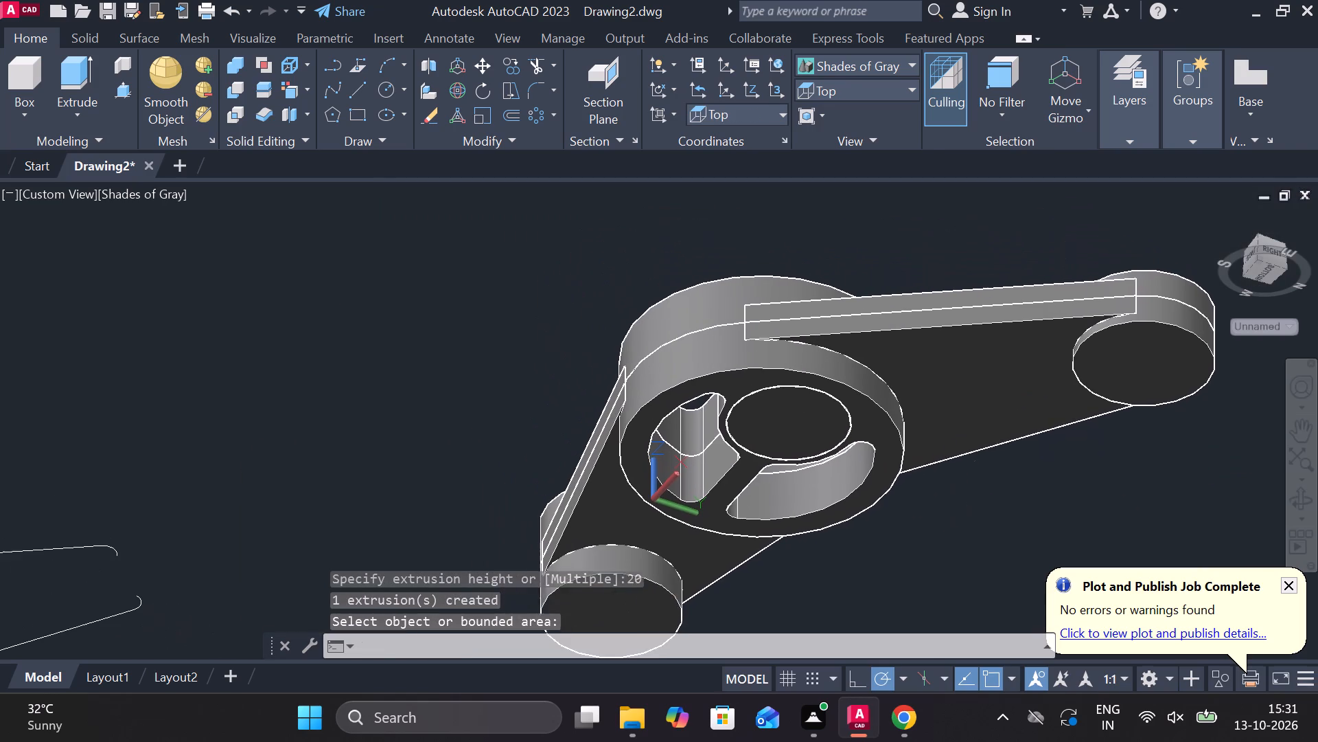
shift+middle_drag(563, 307, 682, 515)
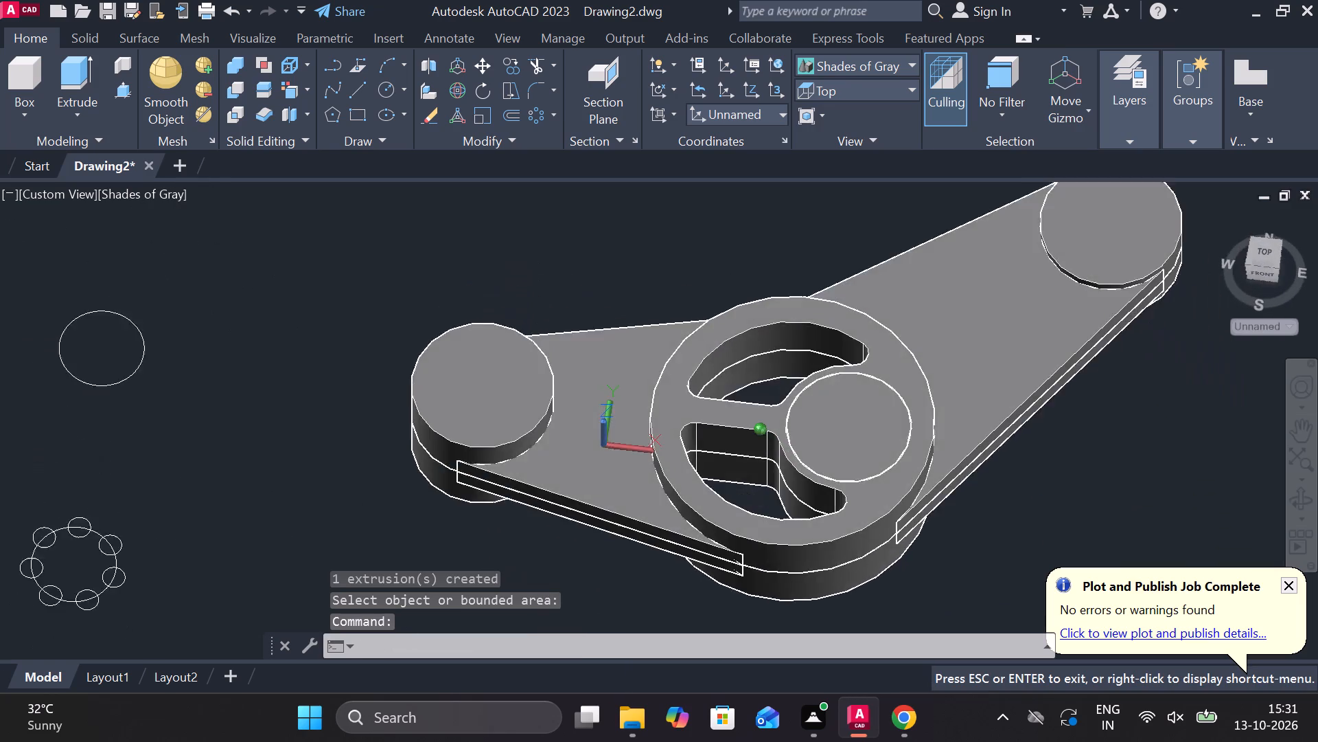
shift+middle_drag(682, 515, 678, 516)
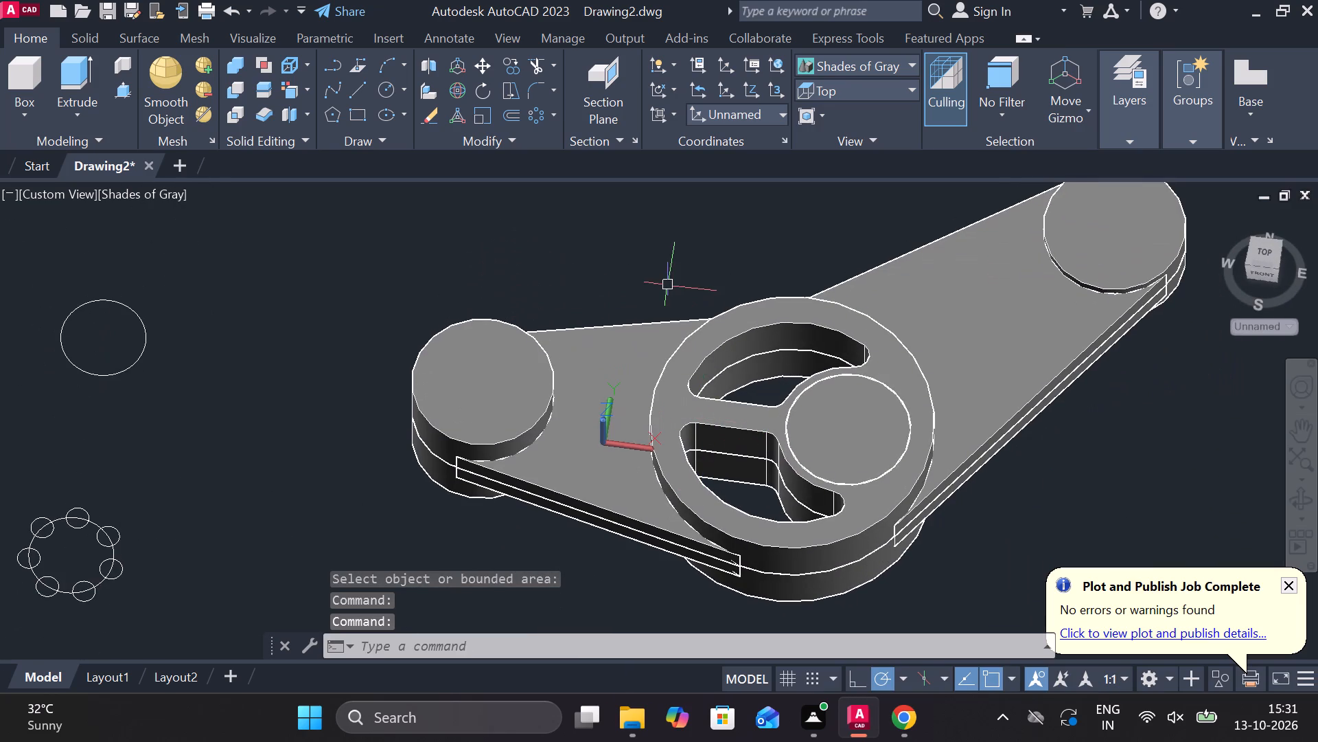
middle_drag(668, 285, 564, 232)
scroll(818, 361, up, 1)
scroll(936, 400, up, 1)
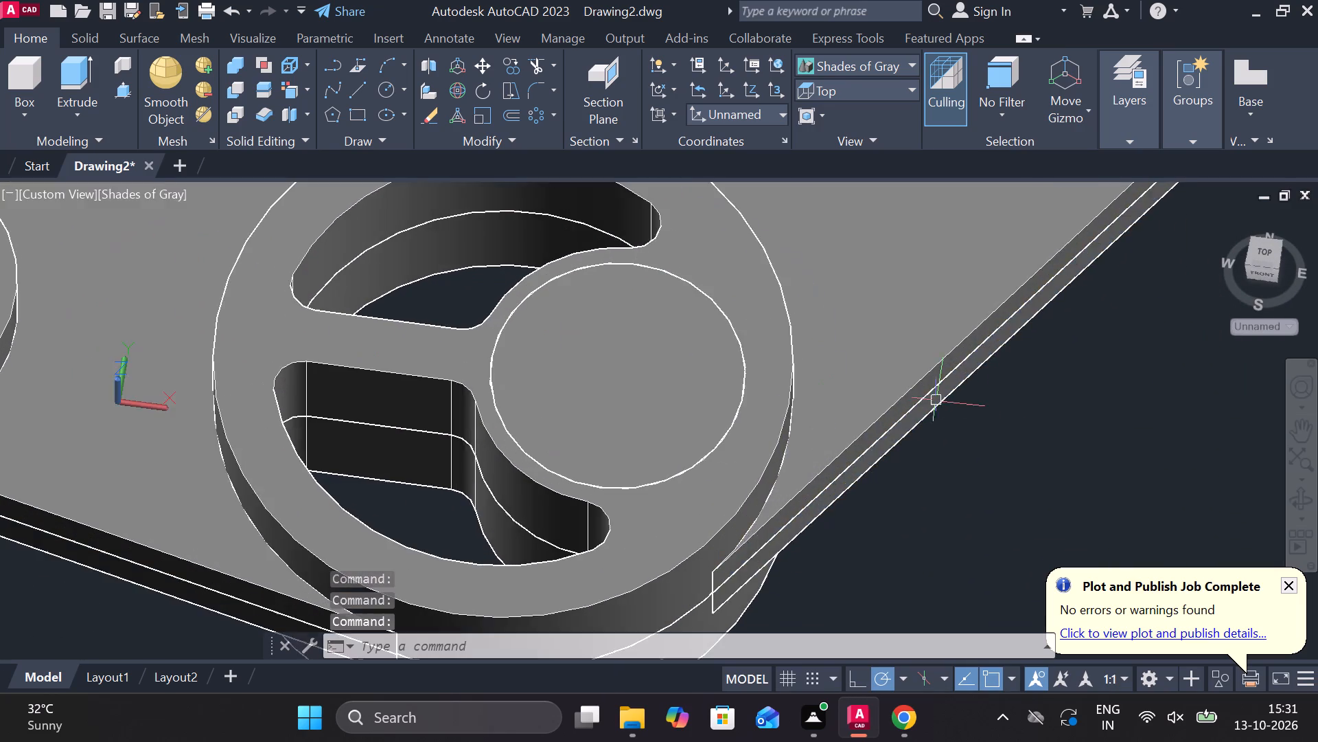
scroll(999, 419, down, 1)
shift+middle_drag(1025, 438, 985, 348)
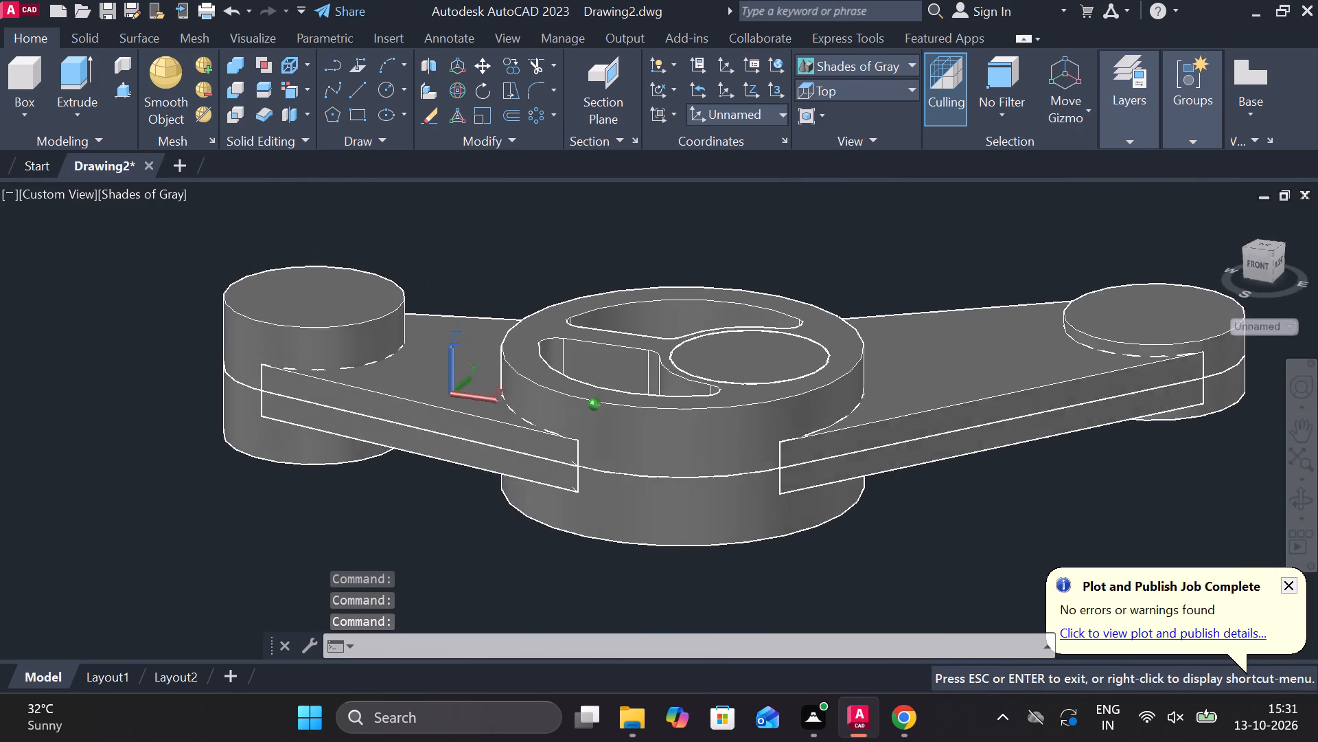
shift+middle_drag(985, 348, 989, 348)
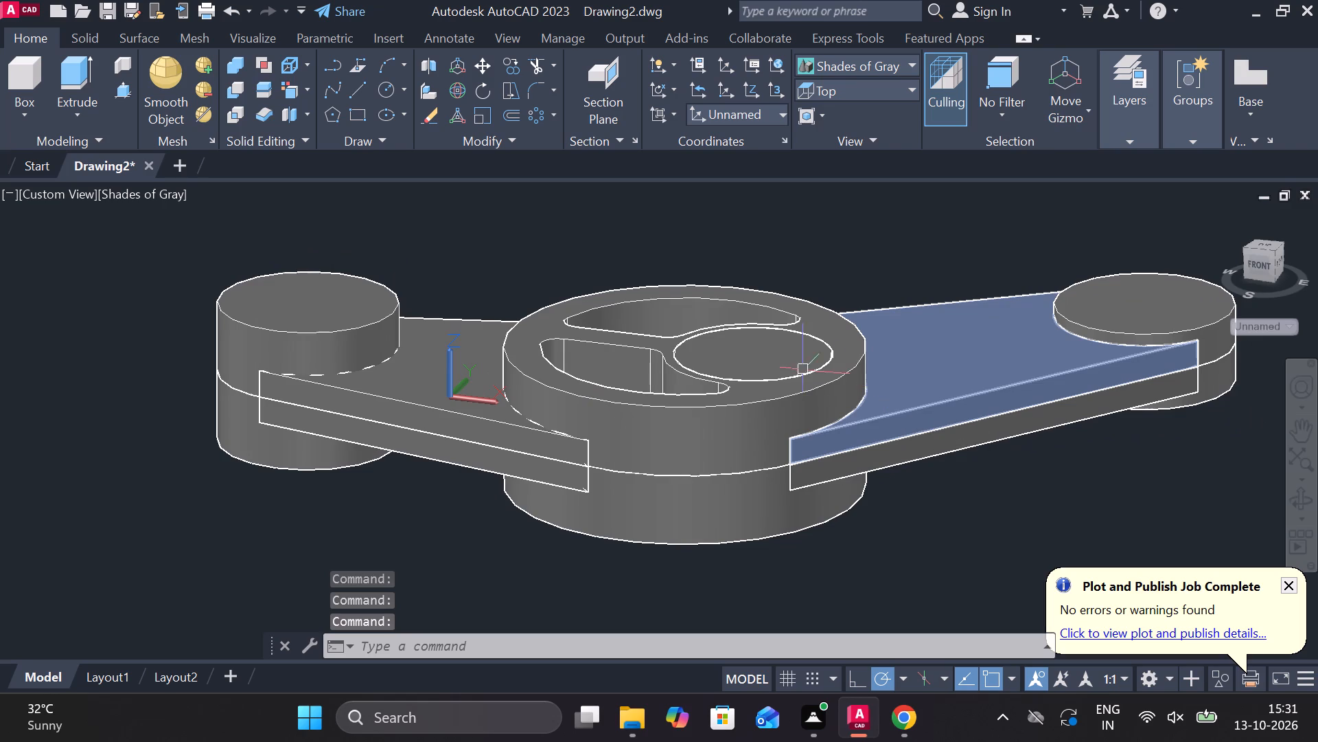
scroll(772, 347, up, 1)
click(113, 91)
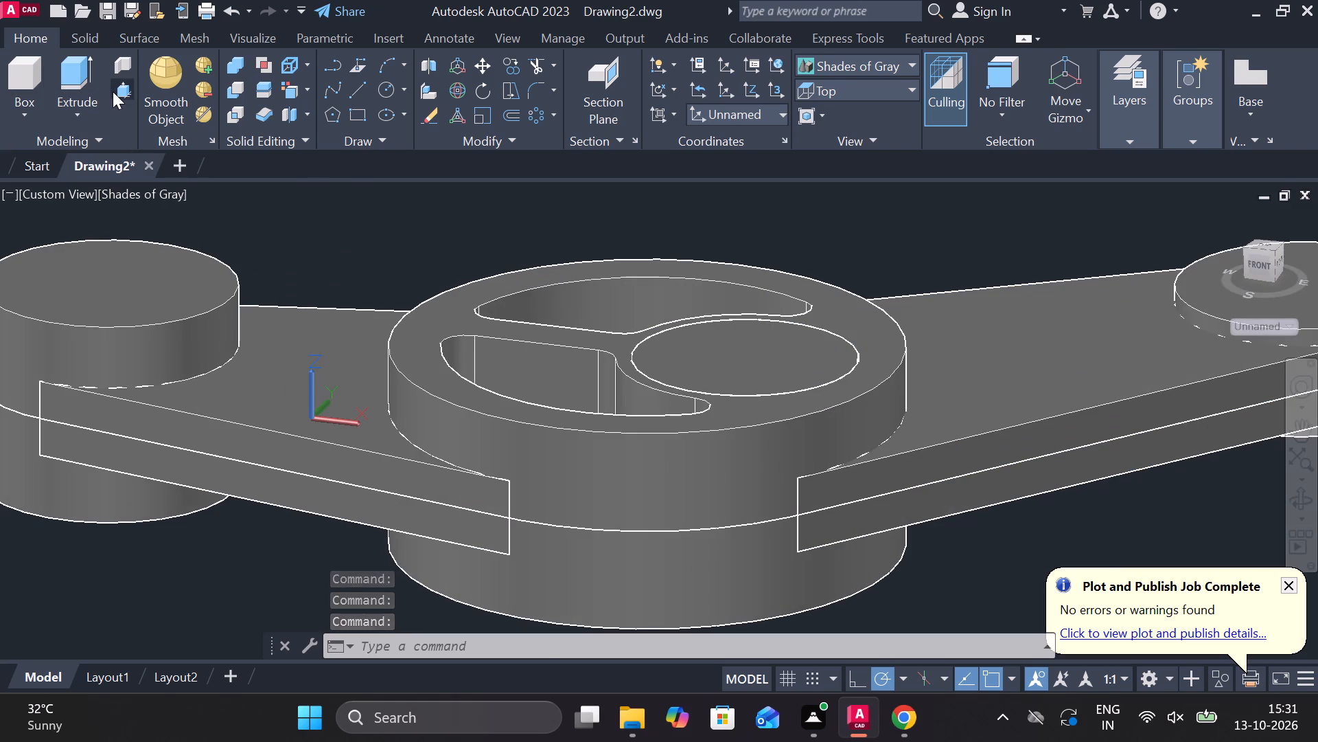
click(775, 346)
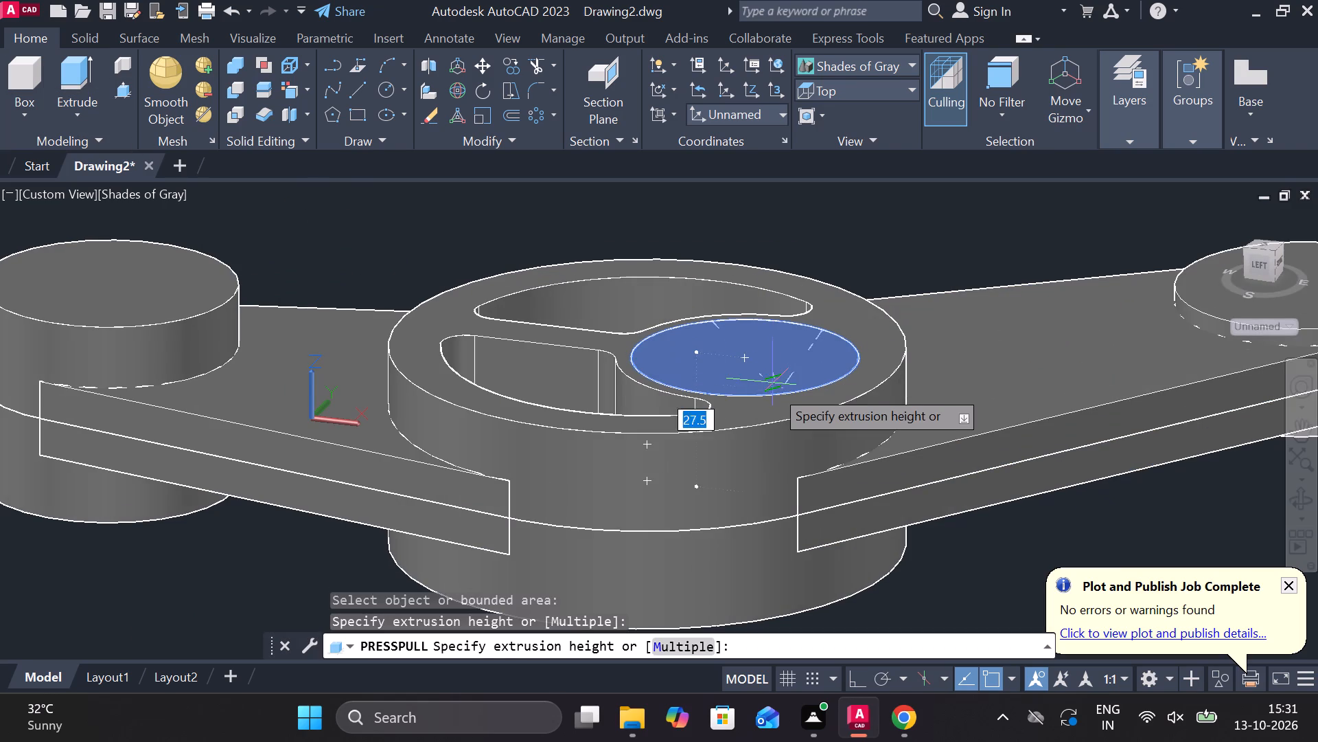
key(4)
key(Return)
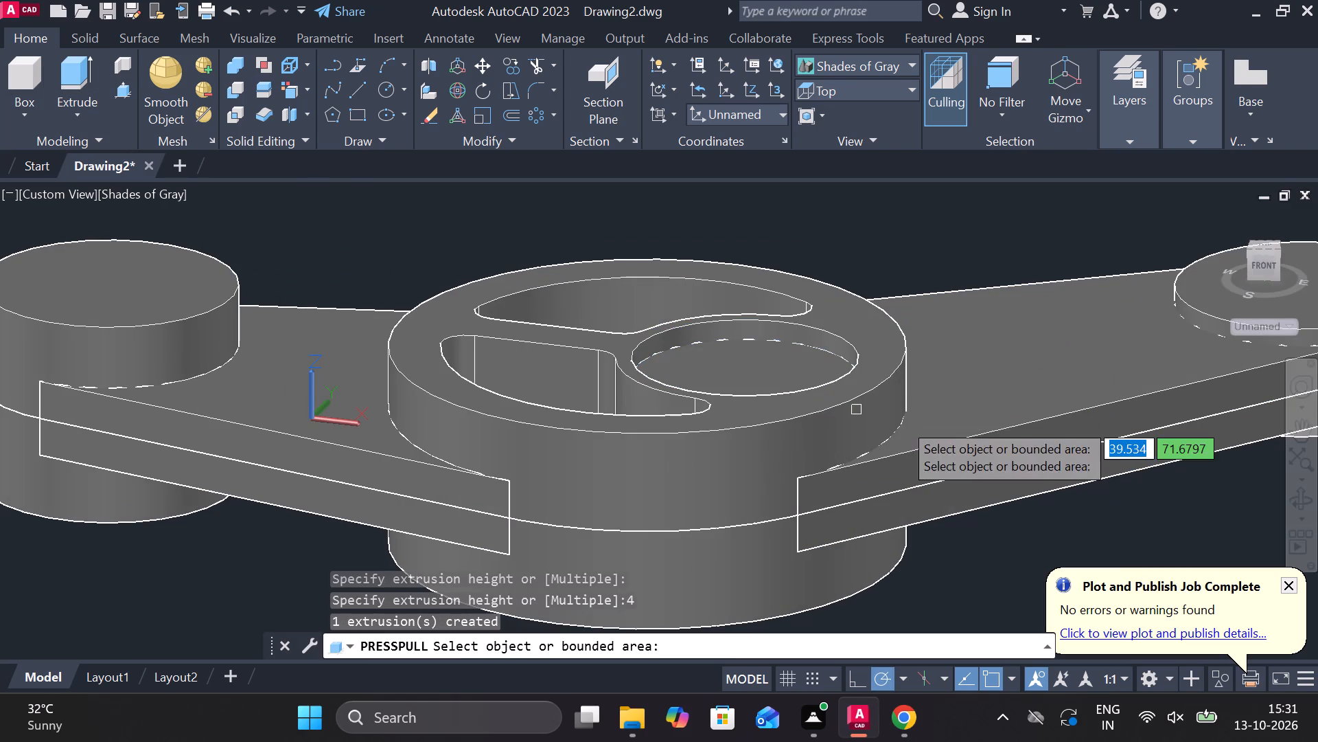
Presspull the bottom face of the hub's round plug 4 inward to make a matching recess.
shift+middle_drag(926, 432, 827, 239)
scroll(604, 337, down, 2)
shift+middle_drag(428, 361, 446, 466)
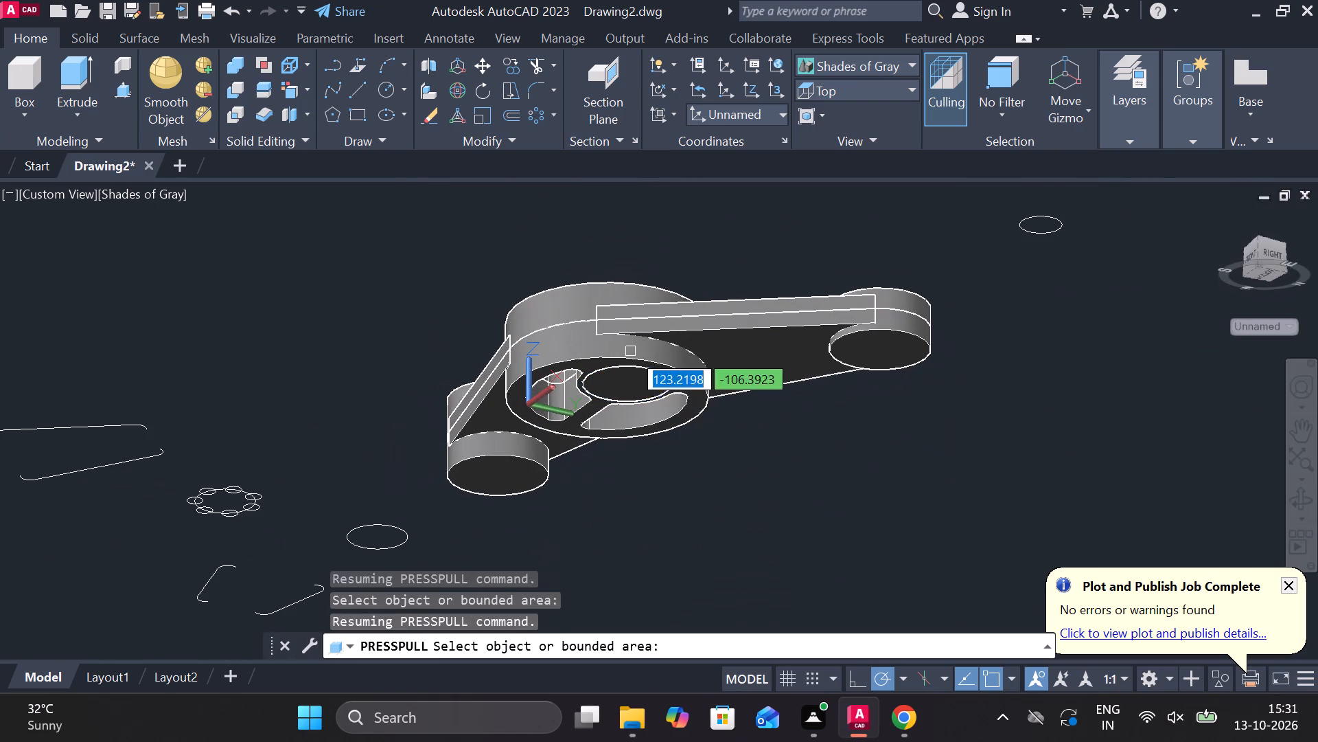
double_click(640, 396)
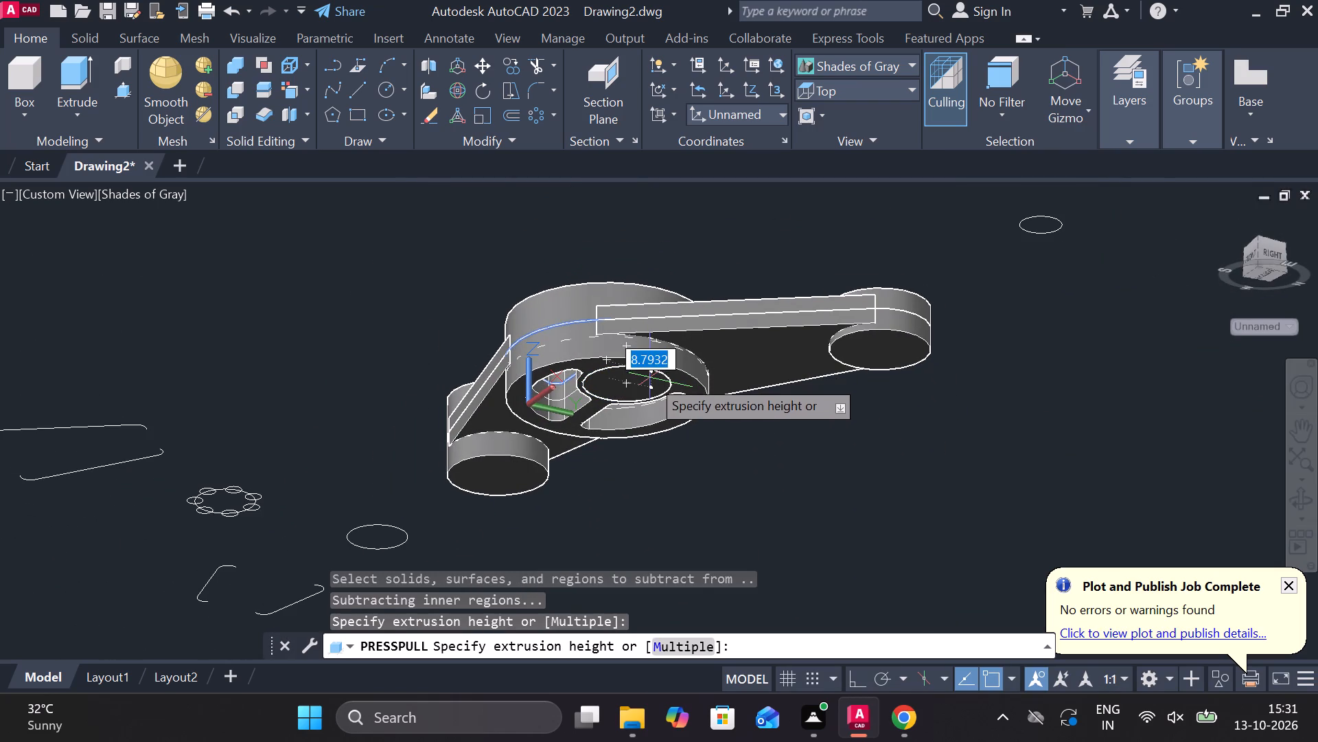
key(Escape)
click(645, 382)
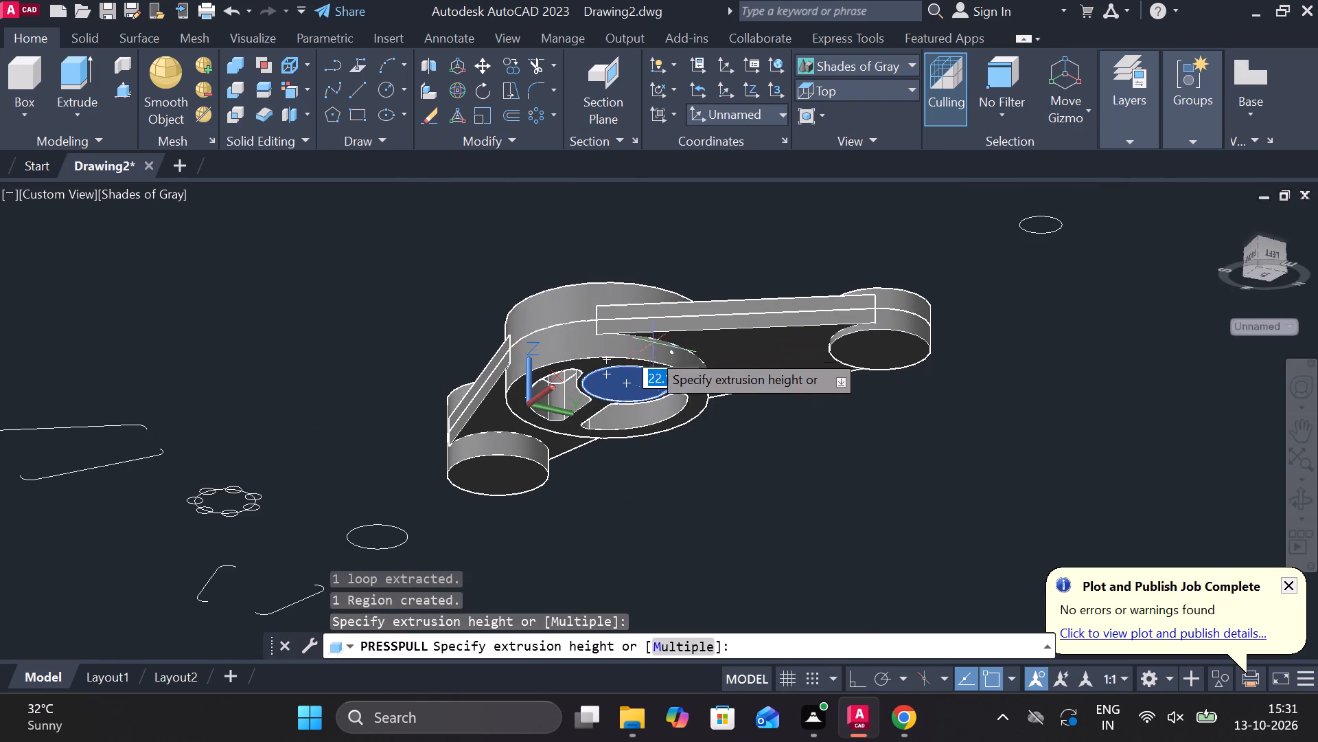
text(4)
key(space)
key(Escape)
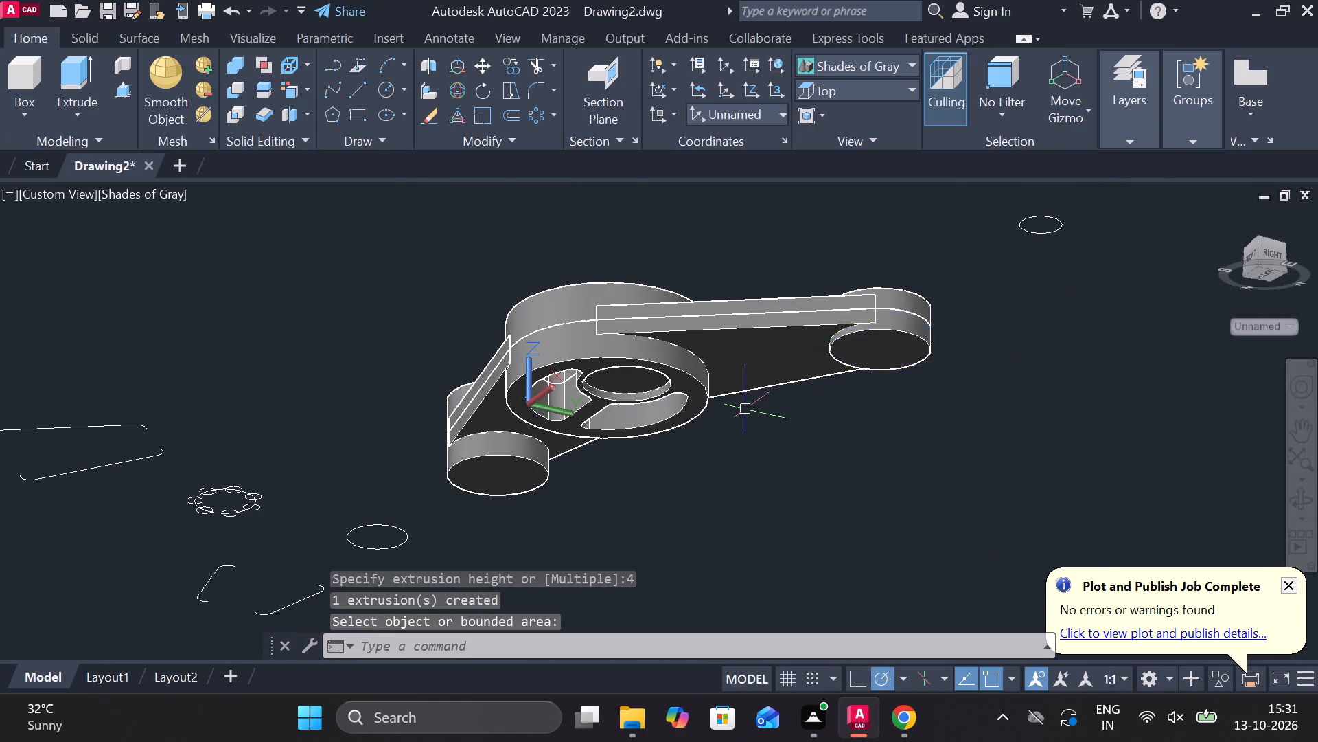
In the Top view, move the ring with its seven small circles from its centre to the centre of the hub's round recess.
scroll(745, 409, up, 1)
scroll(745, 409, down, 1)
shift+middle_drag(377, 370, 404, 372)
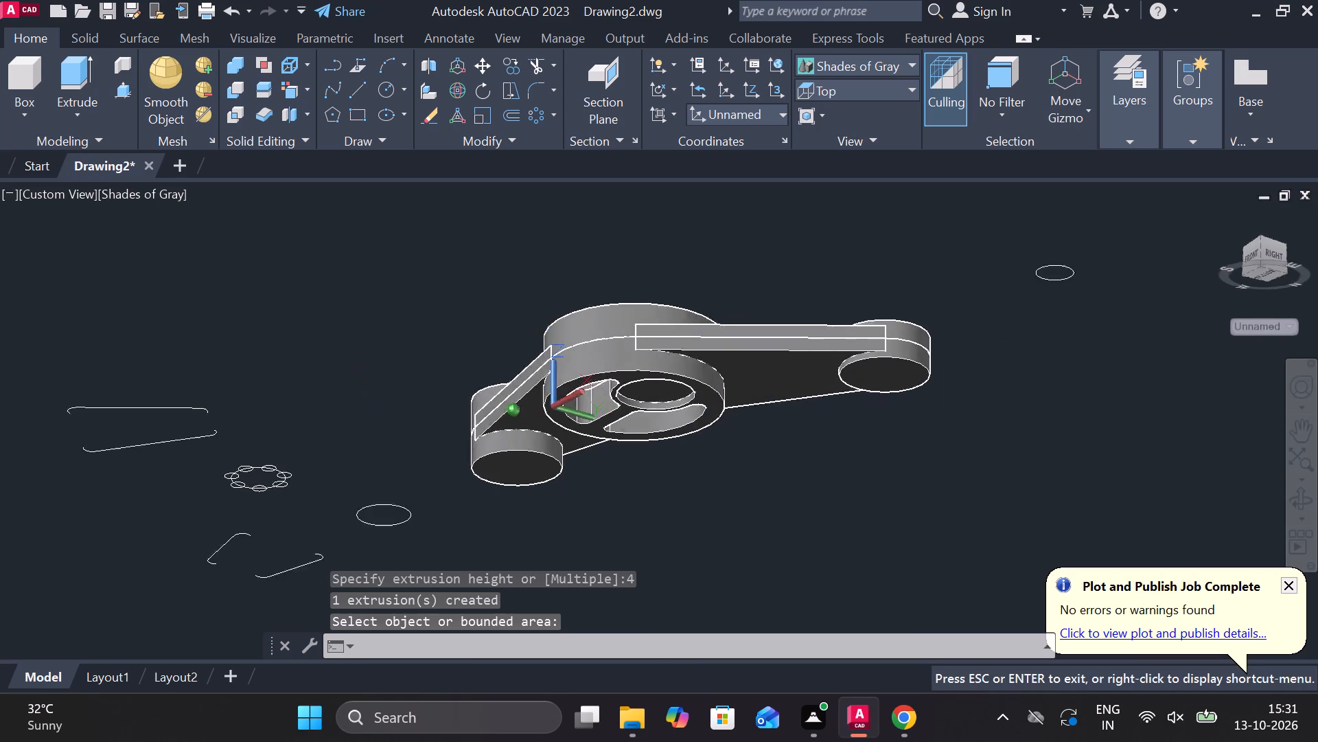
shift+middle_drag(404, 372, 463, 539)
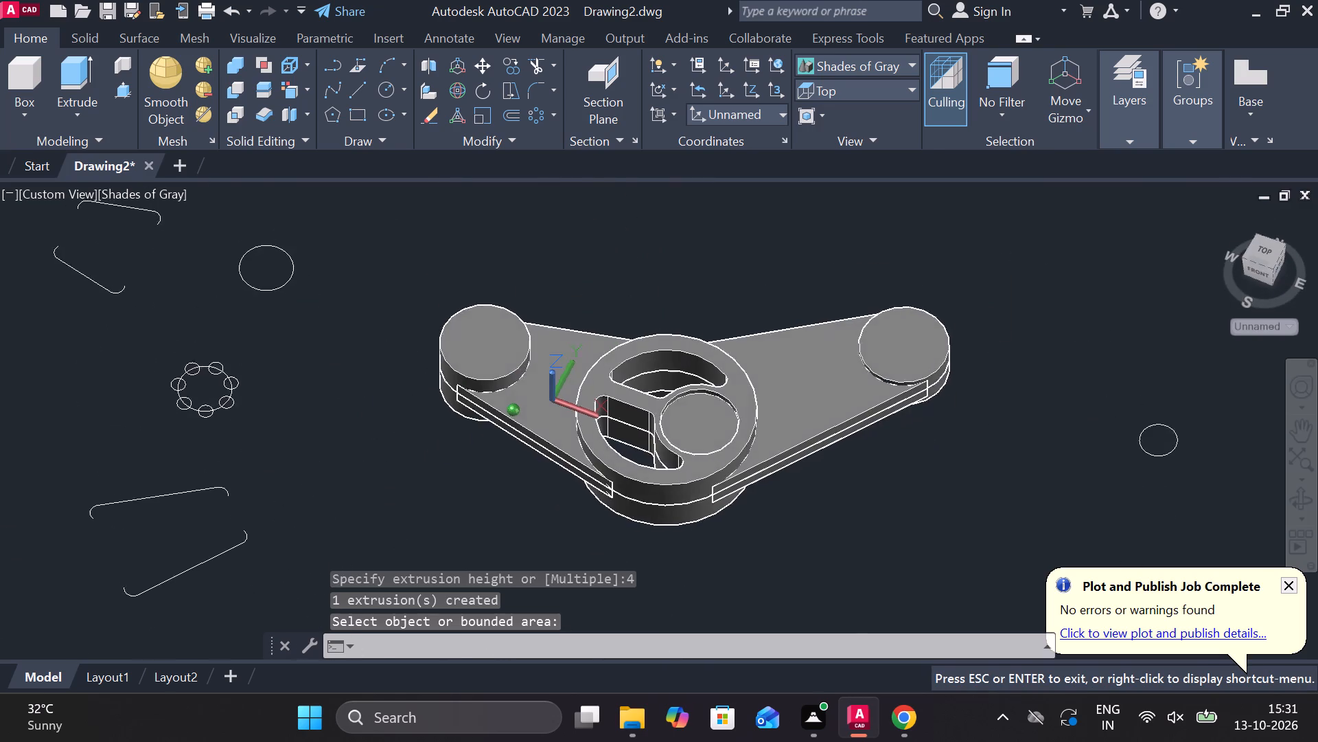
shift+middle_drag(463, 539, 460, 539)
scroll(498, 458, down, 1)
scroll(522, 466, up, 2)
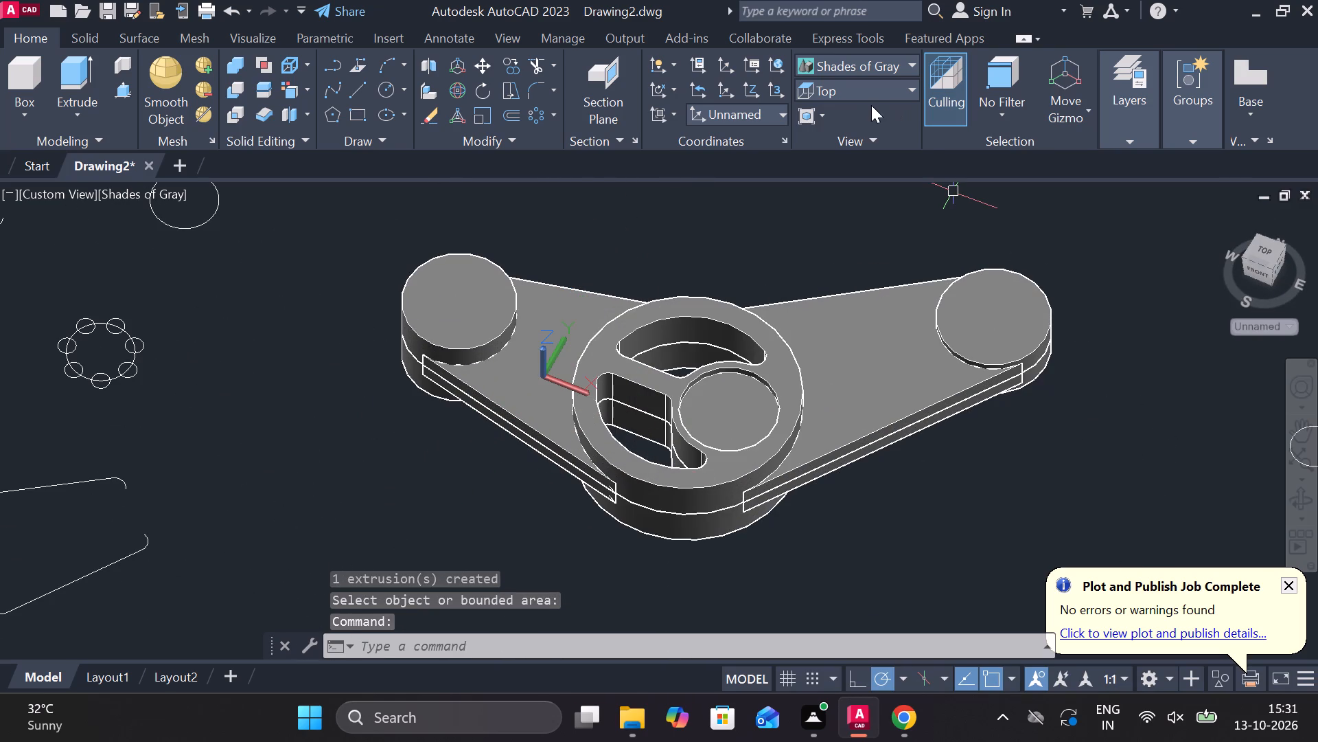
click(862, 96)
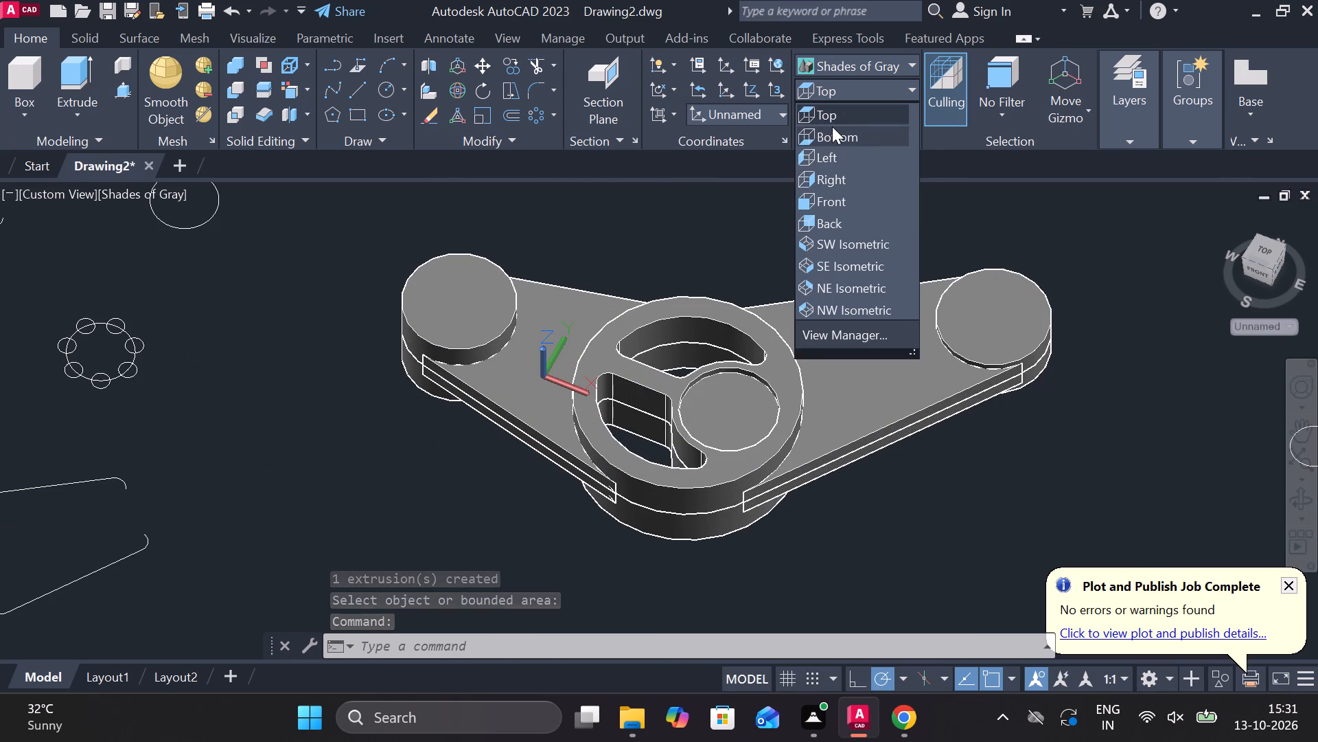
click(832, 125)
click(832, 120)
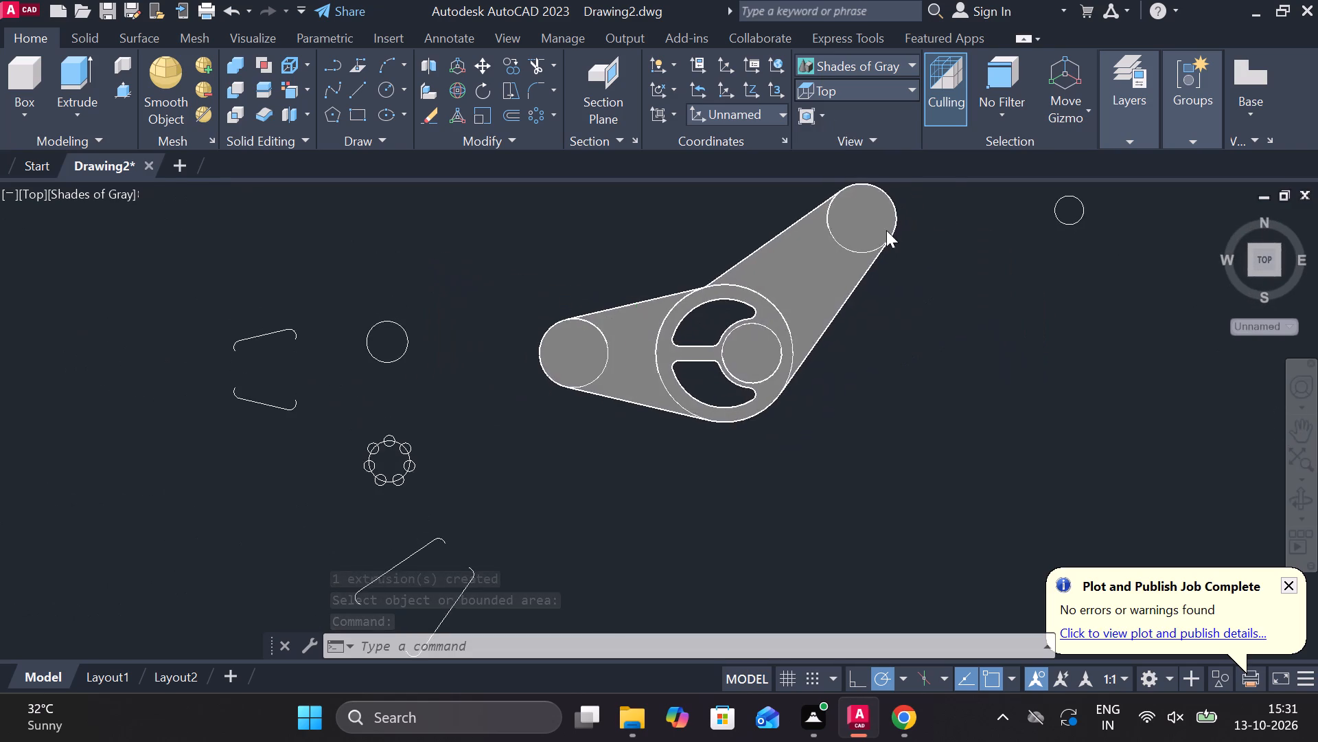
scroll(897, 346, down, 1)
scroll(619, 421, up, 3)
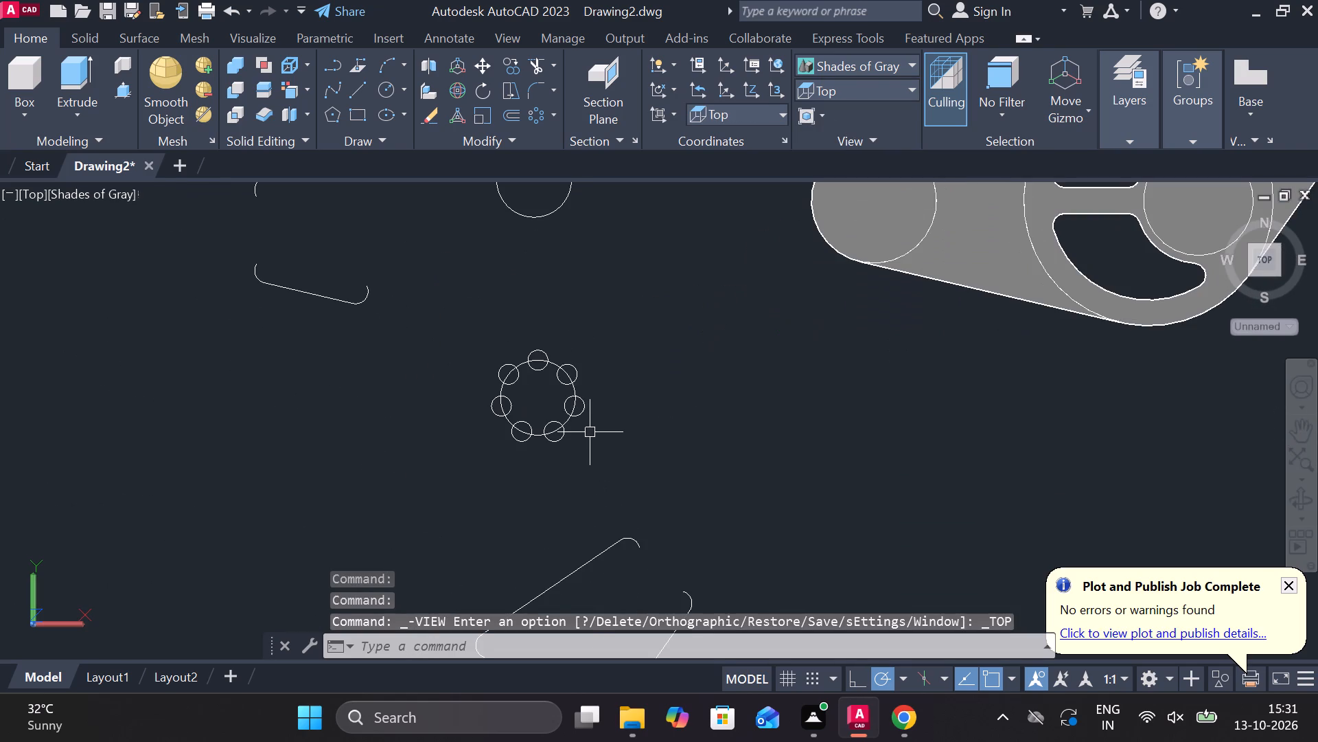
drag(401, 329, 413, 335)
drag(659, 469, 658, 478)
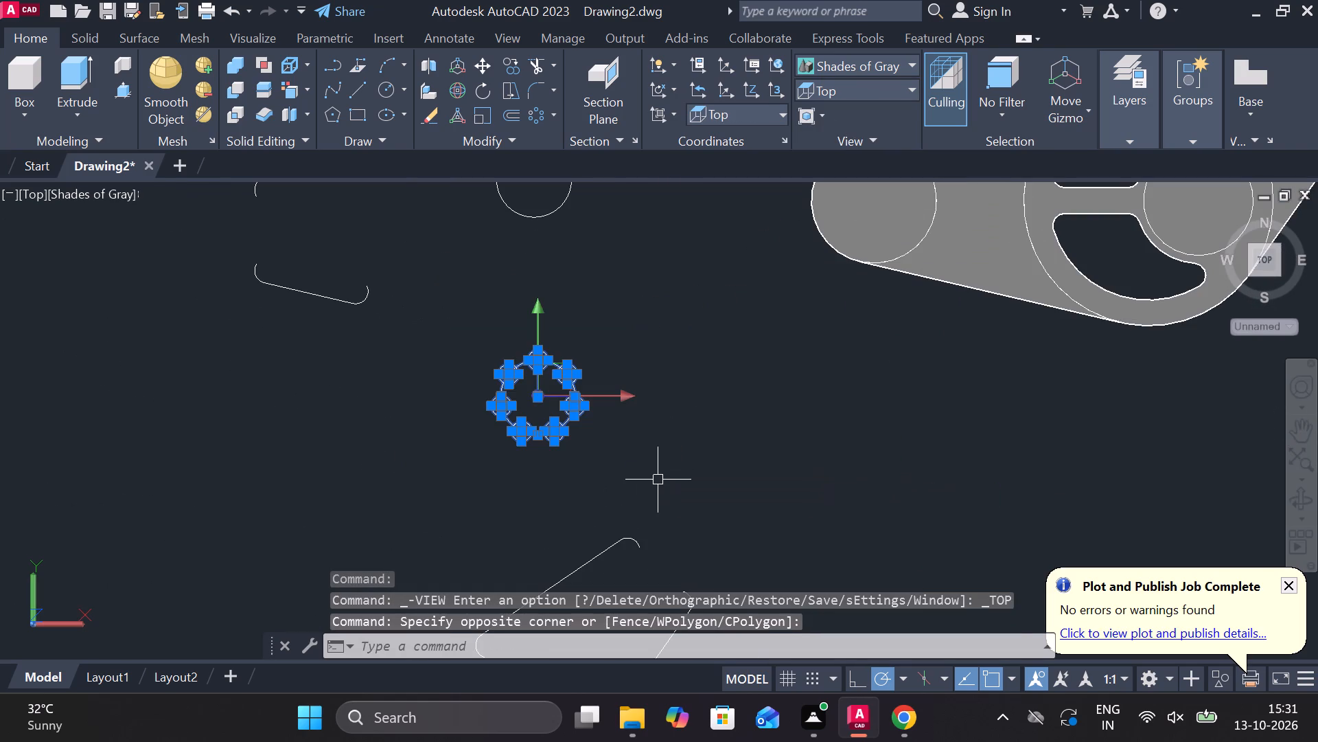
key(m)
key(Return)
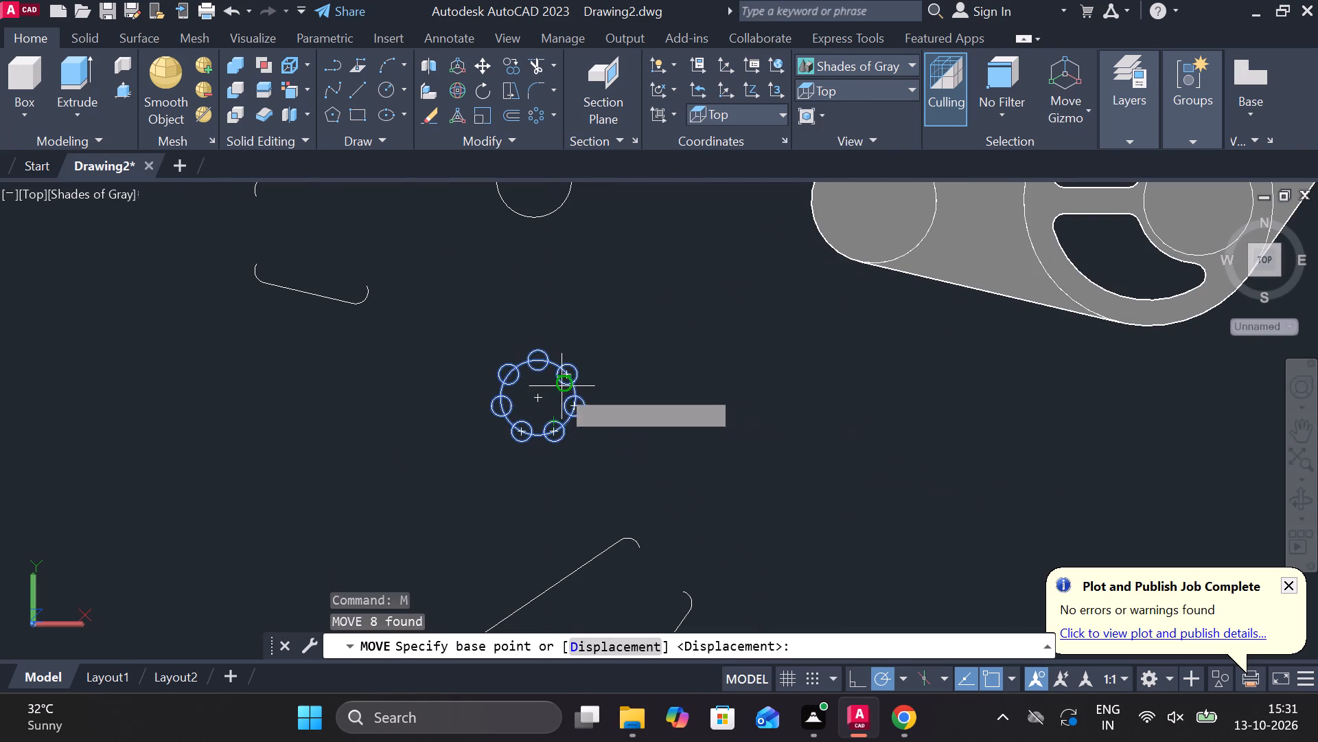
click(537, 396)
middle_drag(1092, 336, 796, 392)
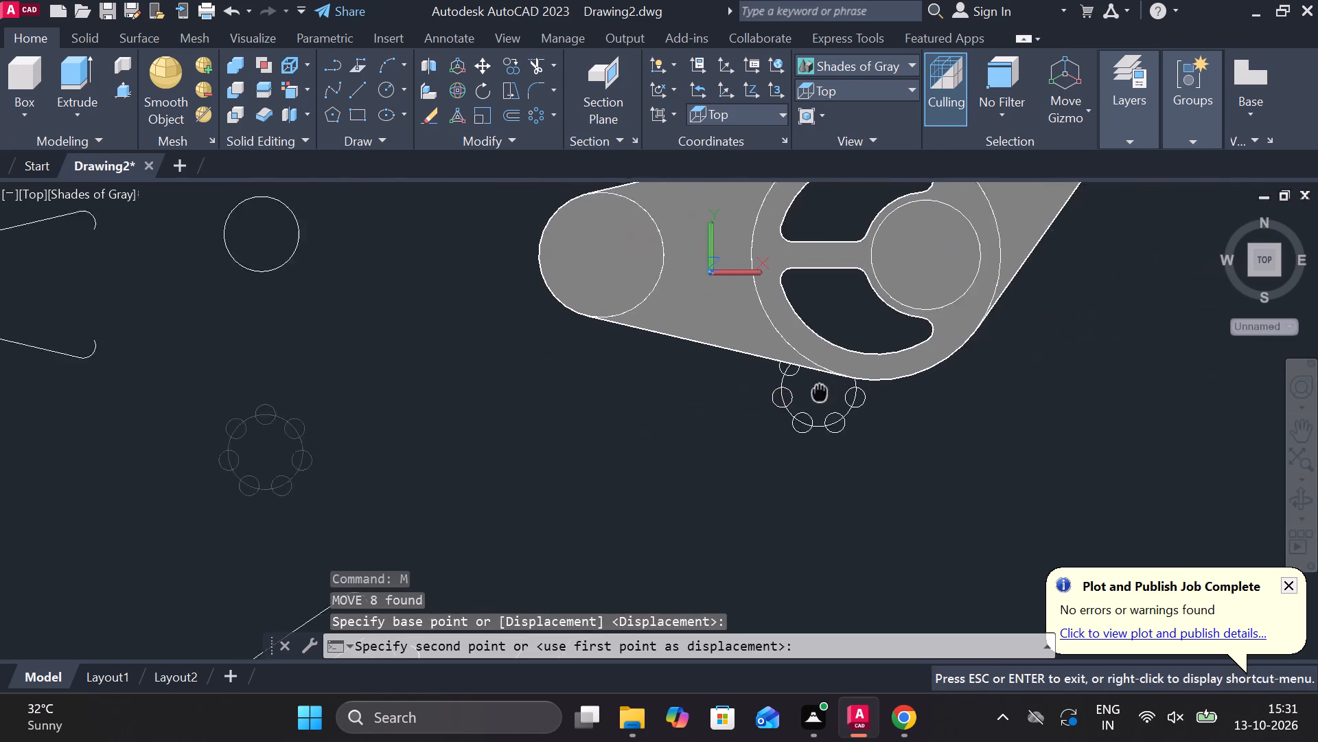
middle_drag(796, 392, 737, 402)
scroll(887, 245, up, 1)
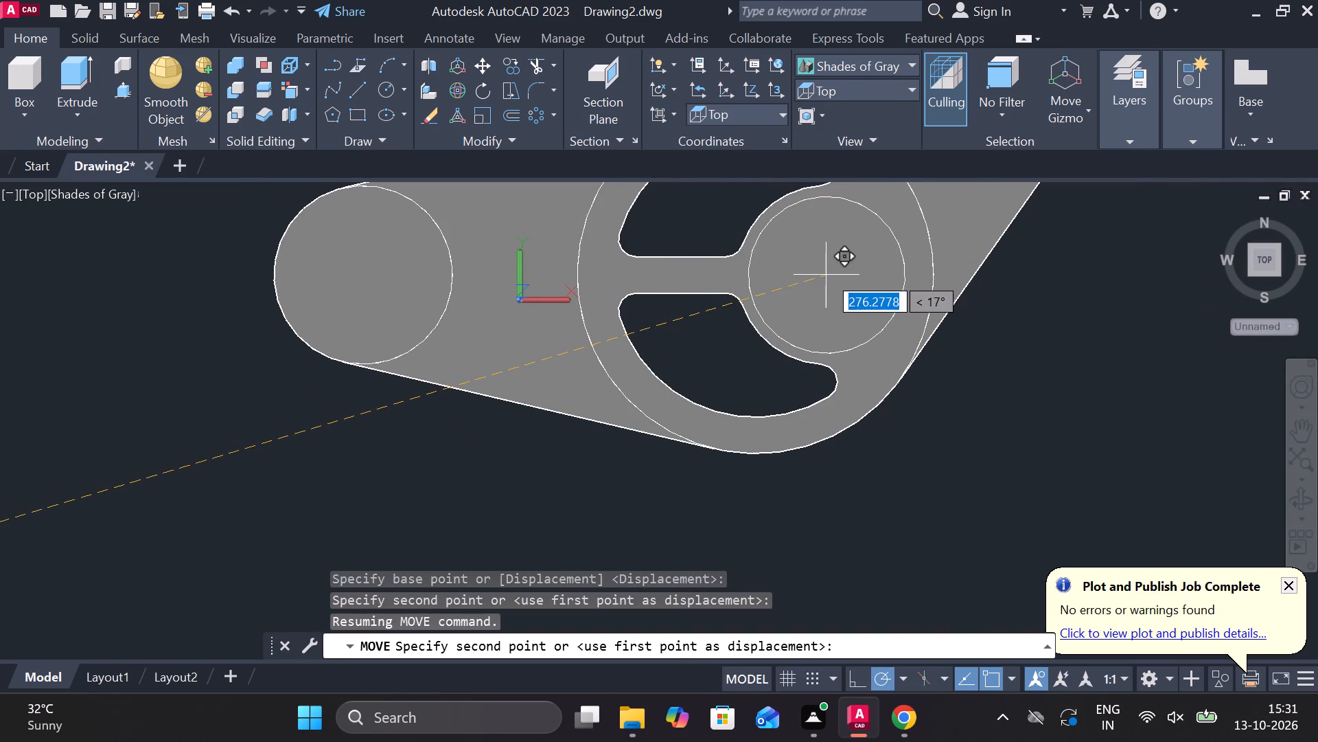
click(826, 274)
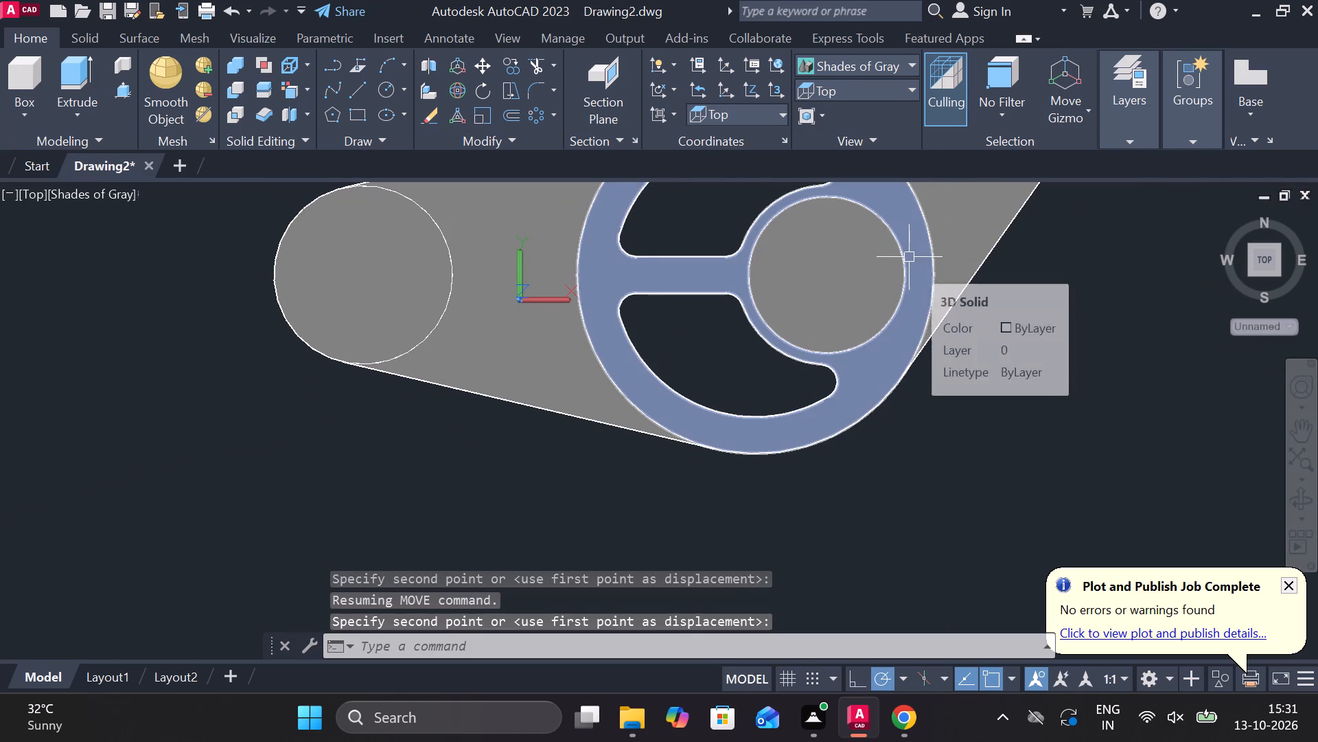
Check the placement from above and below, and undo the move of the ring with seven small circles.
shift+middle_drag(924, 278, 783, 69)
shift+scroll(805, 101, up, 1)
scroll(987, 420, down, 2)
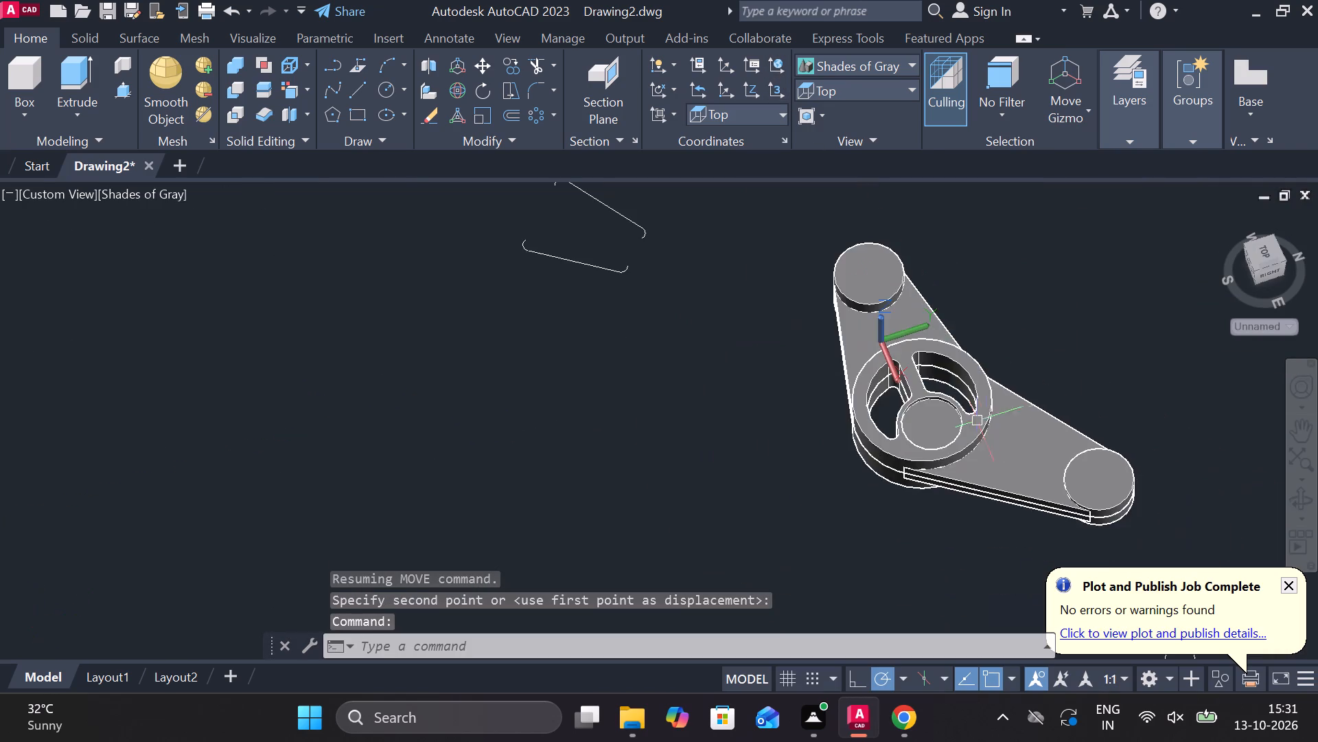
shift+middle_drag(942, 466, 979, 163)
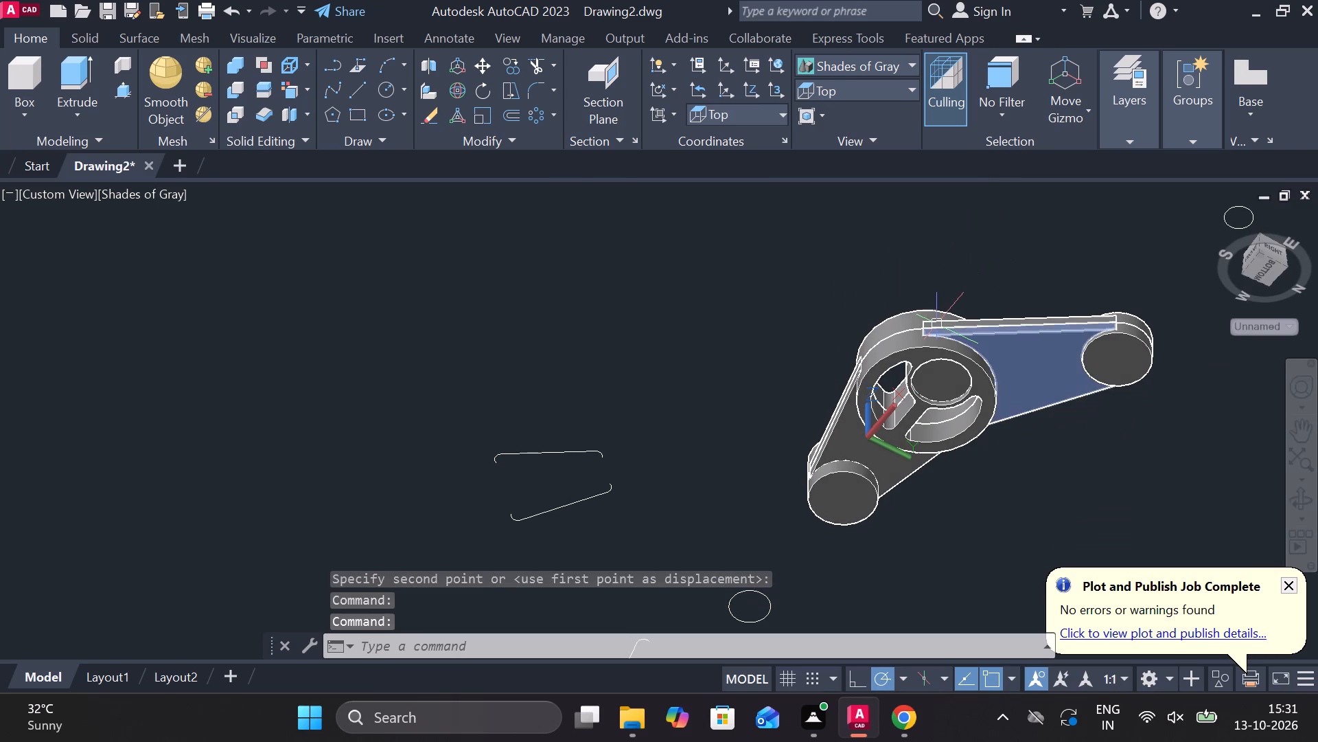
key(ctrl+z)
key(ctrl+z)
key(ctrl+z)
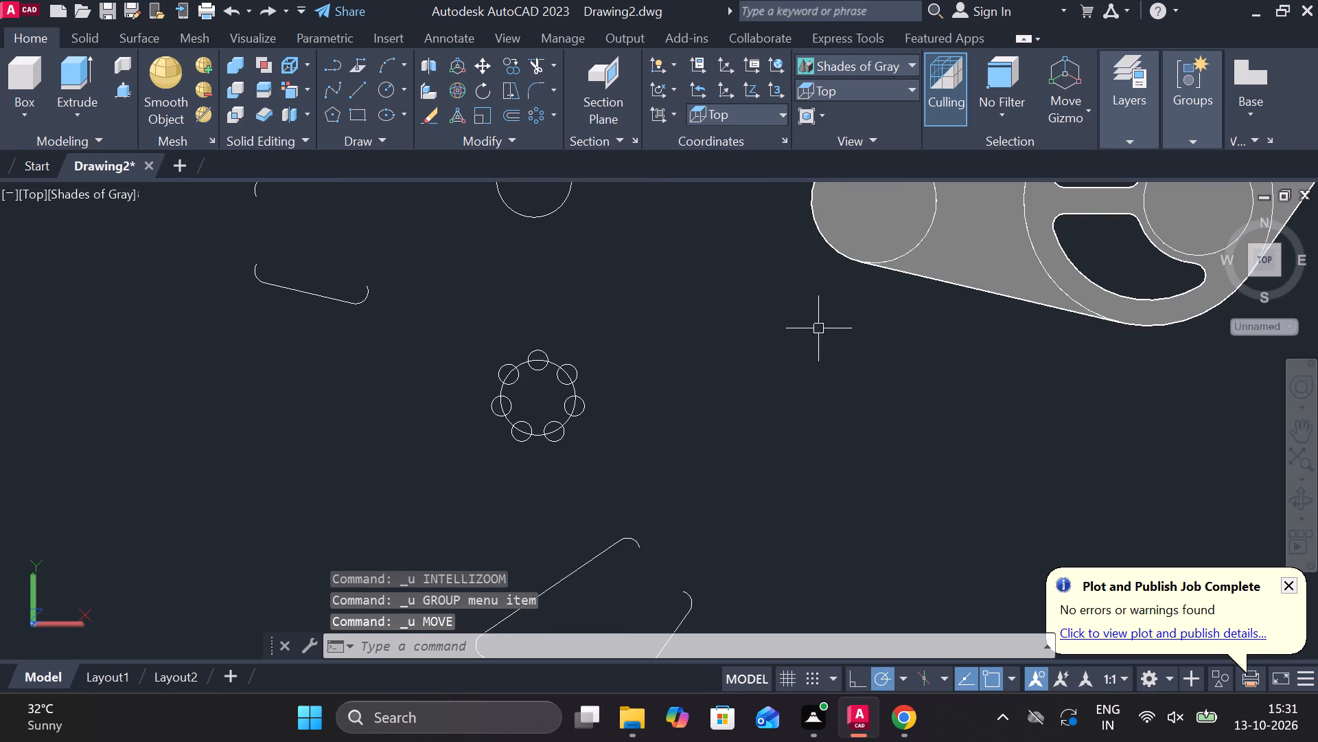
Move the ring with its seven small circles from its centre to the centre of the hub's recessed round floor.
click(486, 325)
click(639, 490)
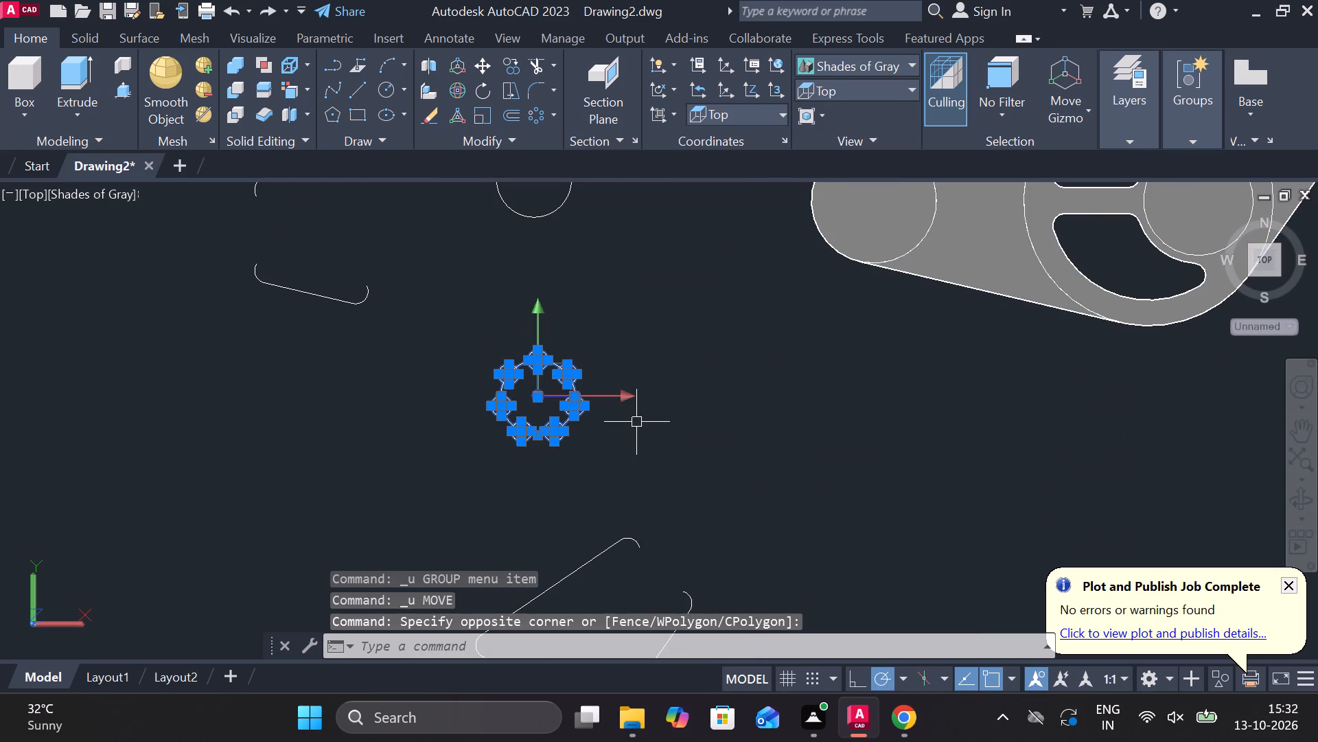
key(m)
key(Return)
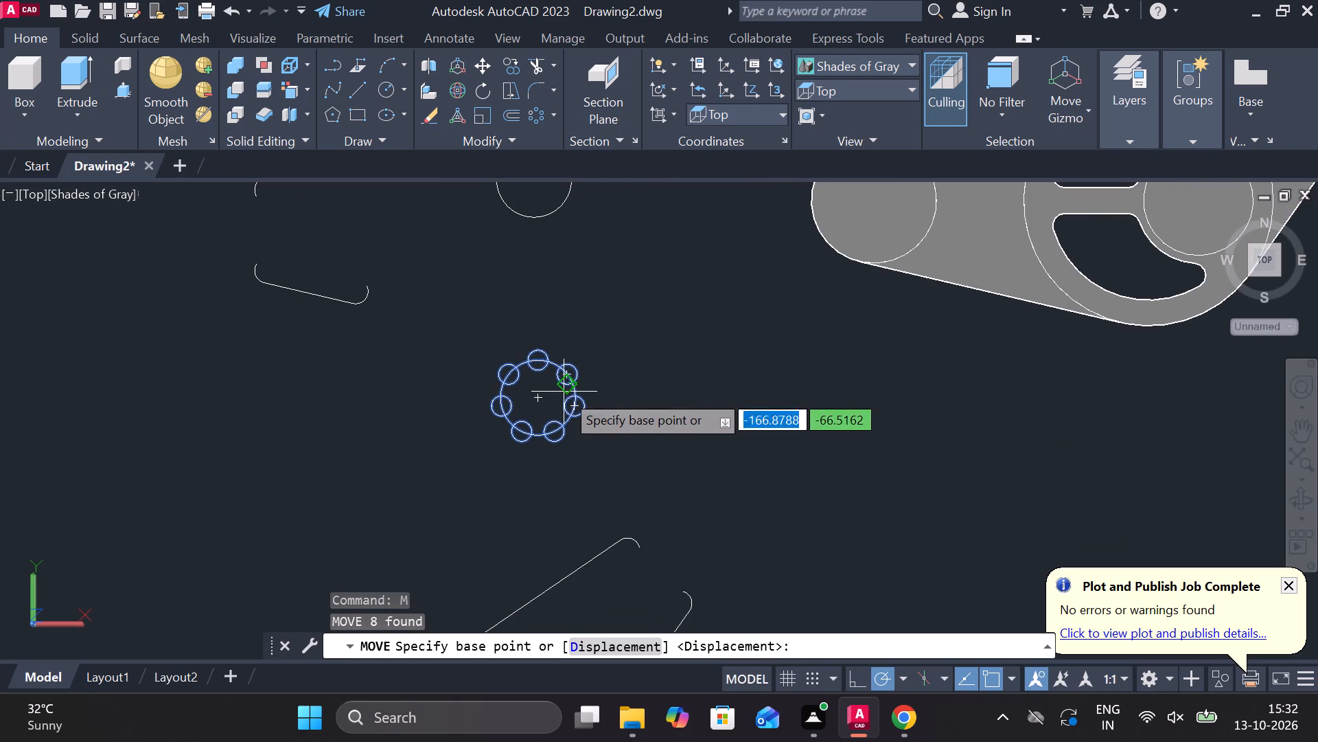
click(546, 397)
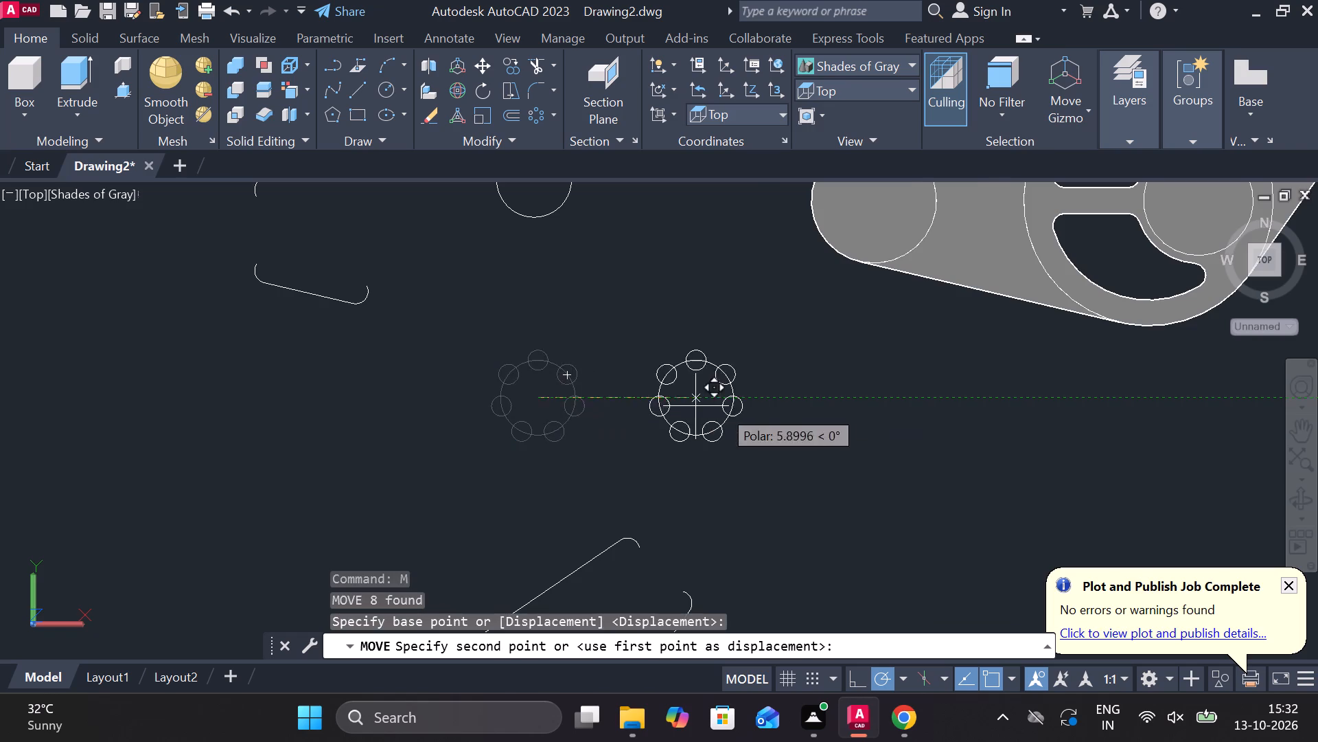
scroll(730, 407, down, 1)
middle_drag(813, 417, 533, 461)
scroll(759, 314, up, 2)
shift+middle_drag(978, 367, 922, 371)
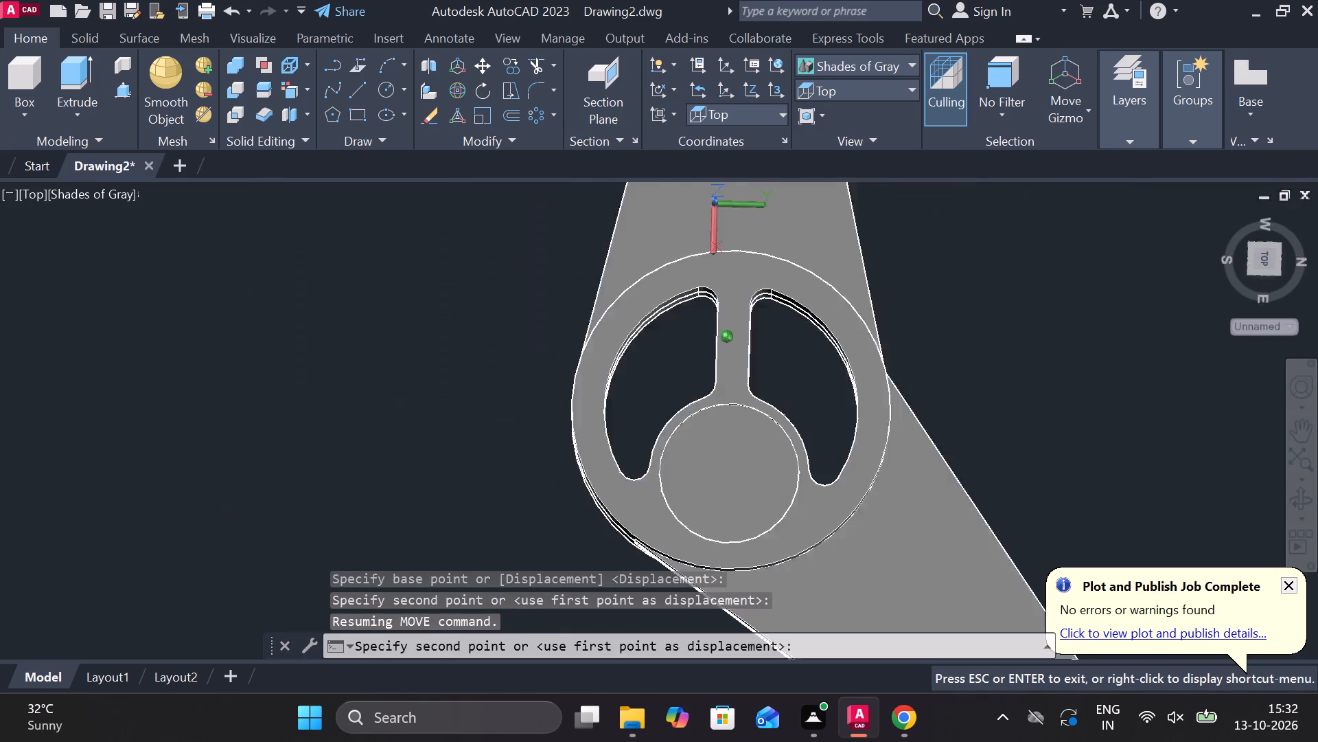
shift+middle_drag(922, 371, 855, 265)
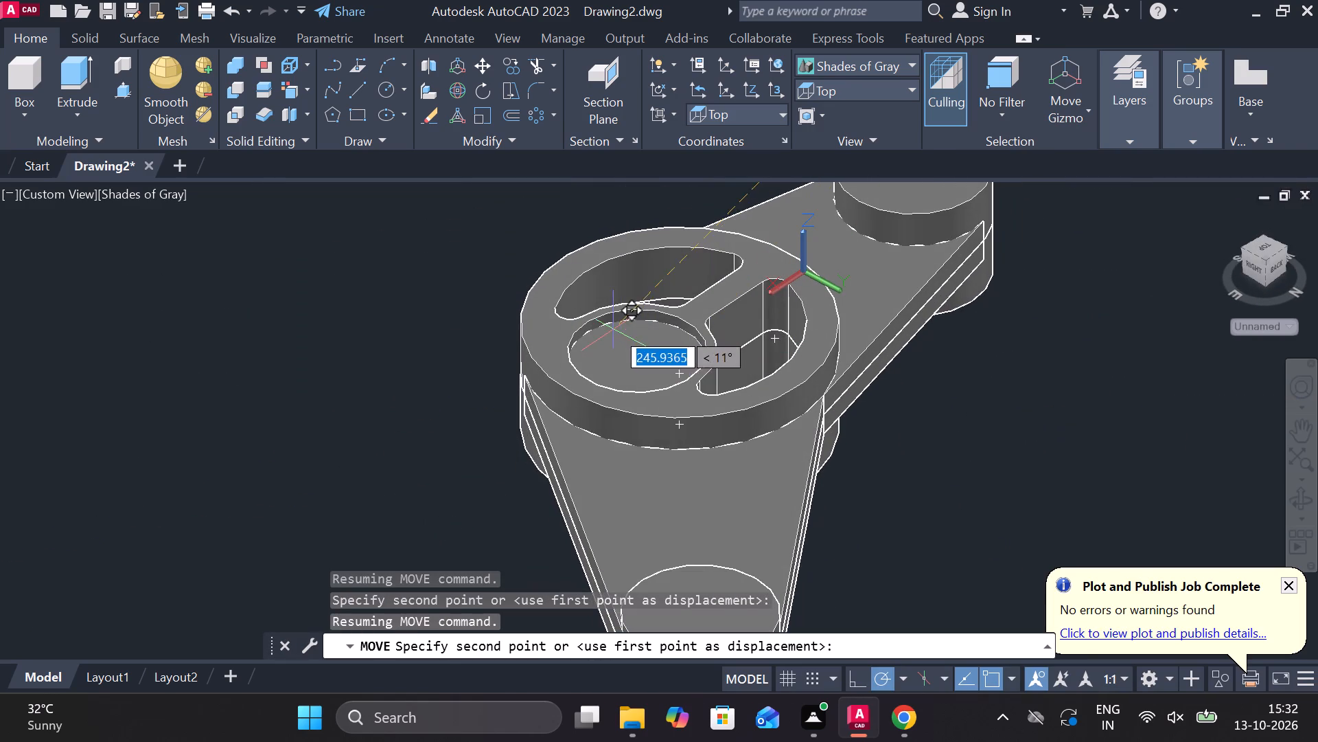
scroll(638, 350, up, 3)
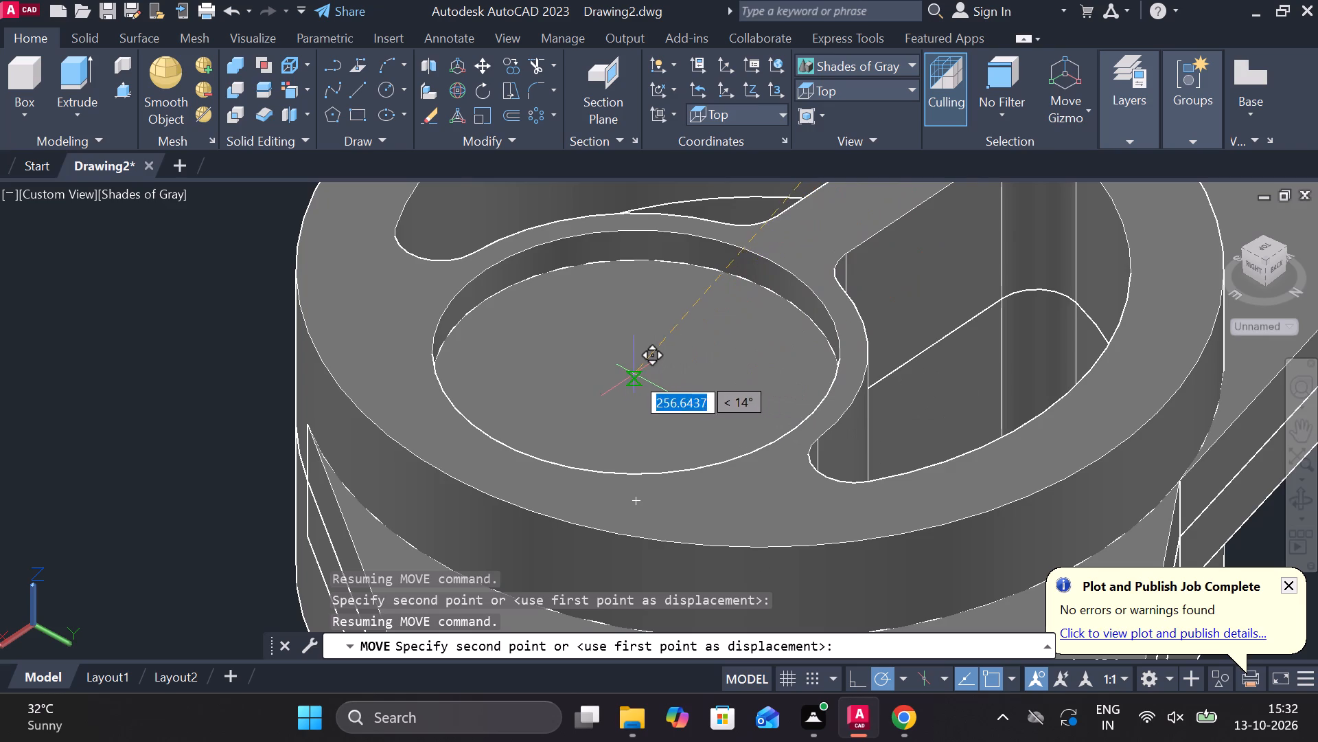
scroll(790, 280, down, 1)
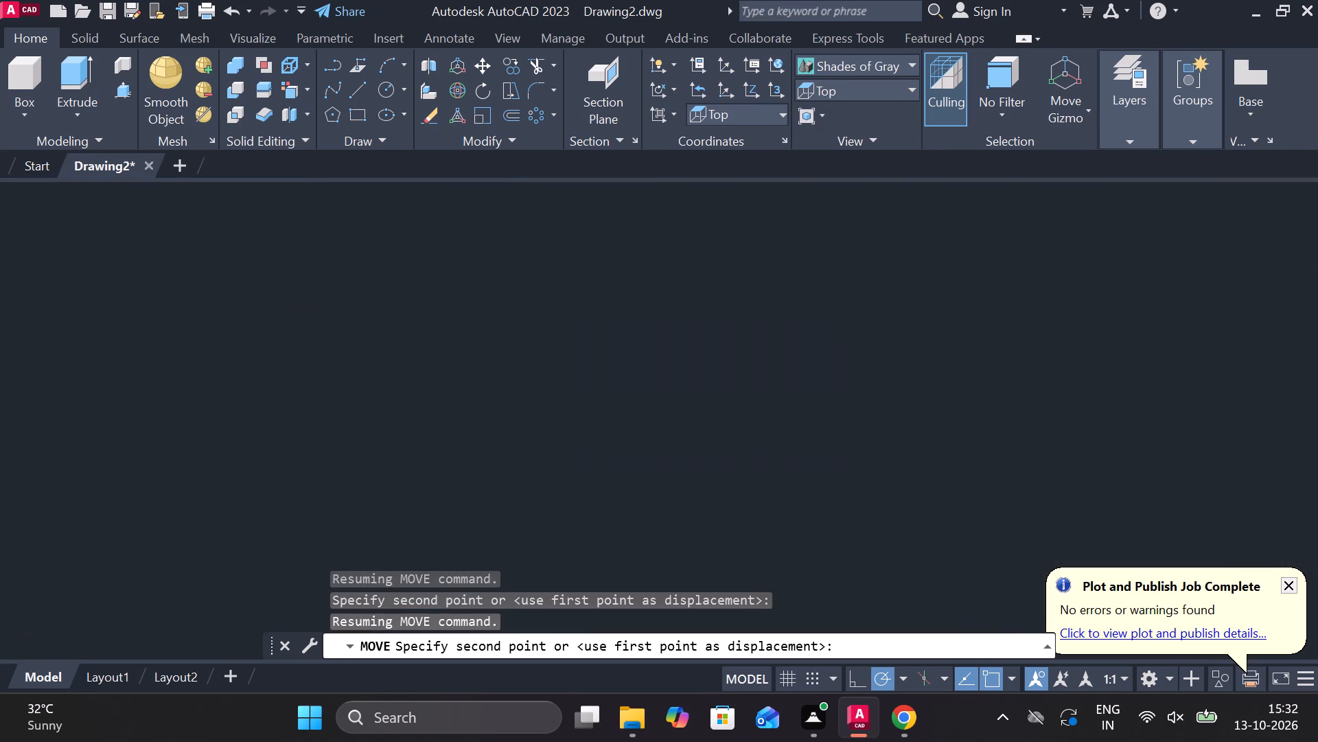
scroll(811, 264, down, 1)
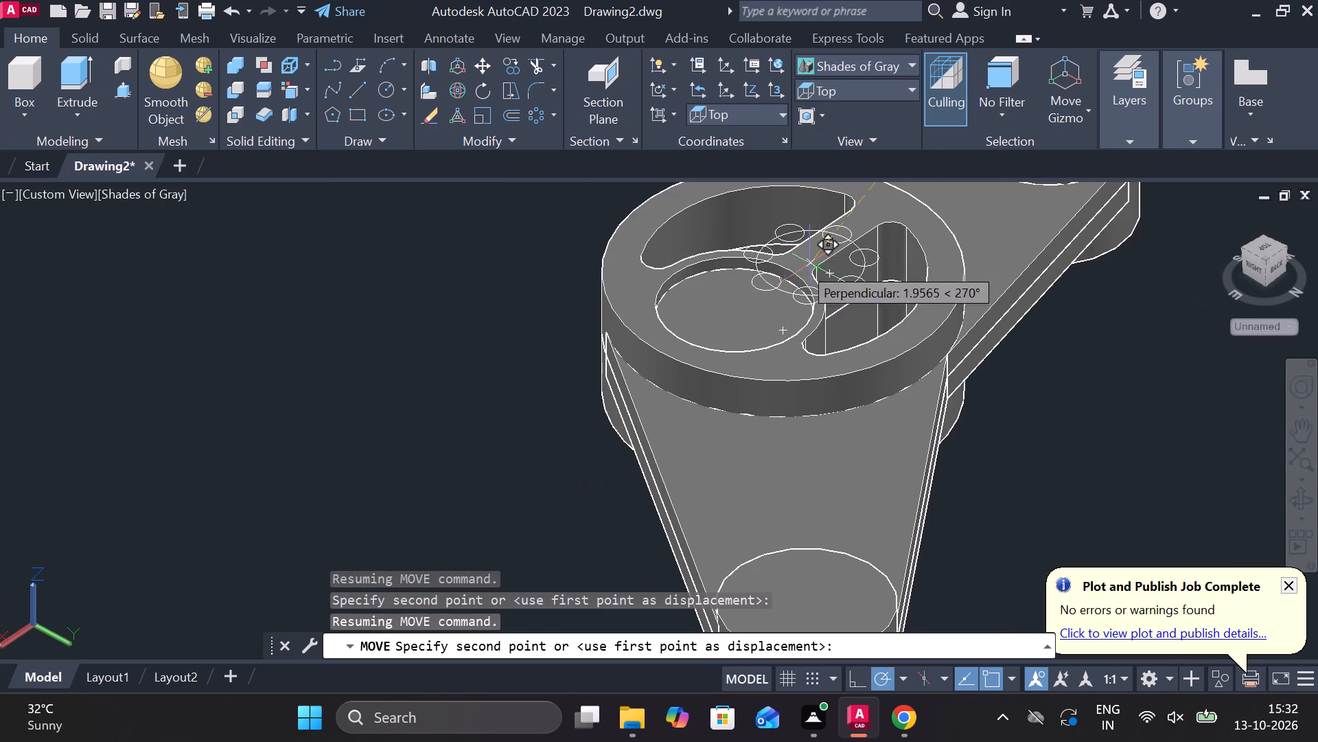
click(732, 318)
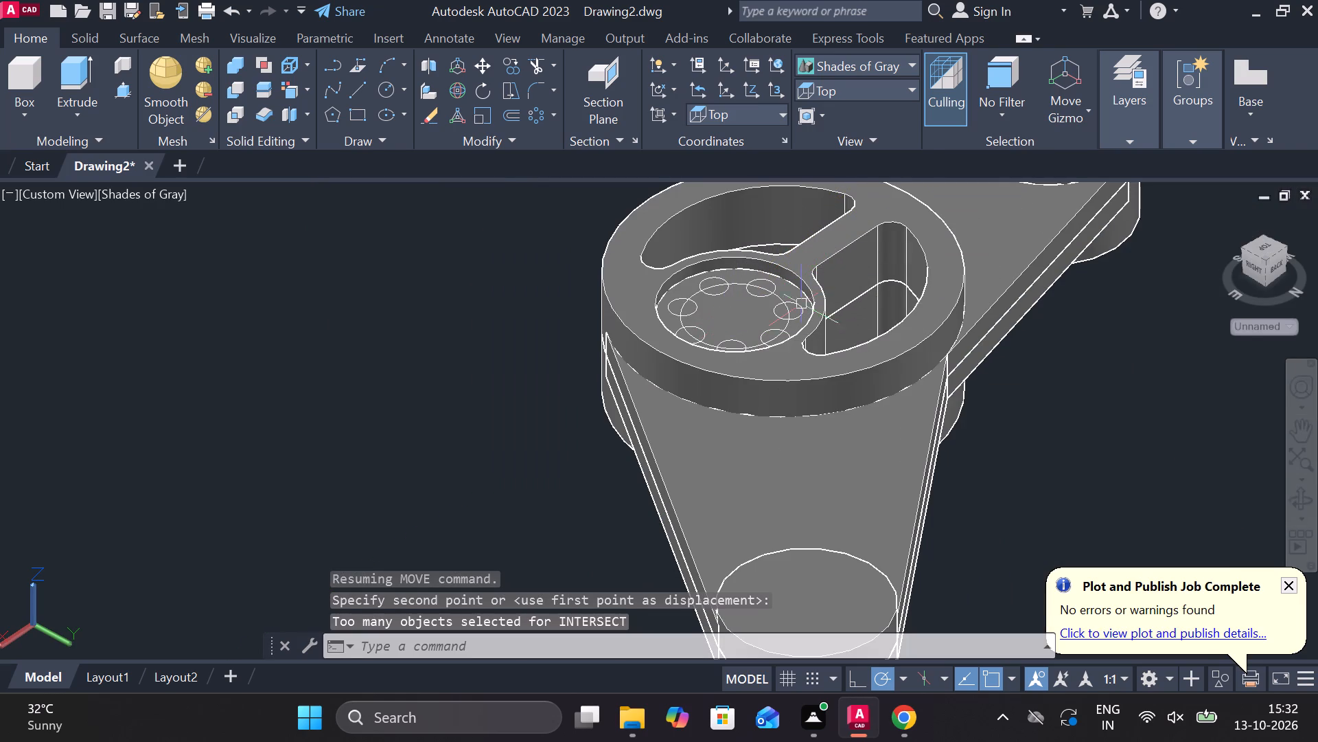
Erase the larger construction circle running through the seven small circles in the hub's recess.
shift+middle_drag(516, 355, 623, 381)
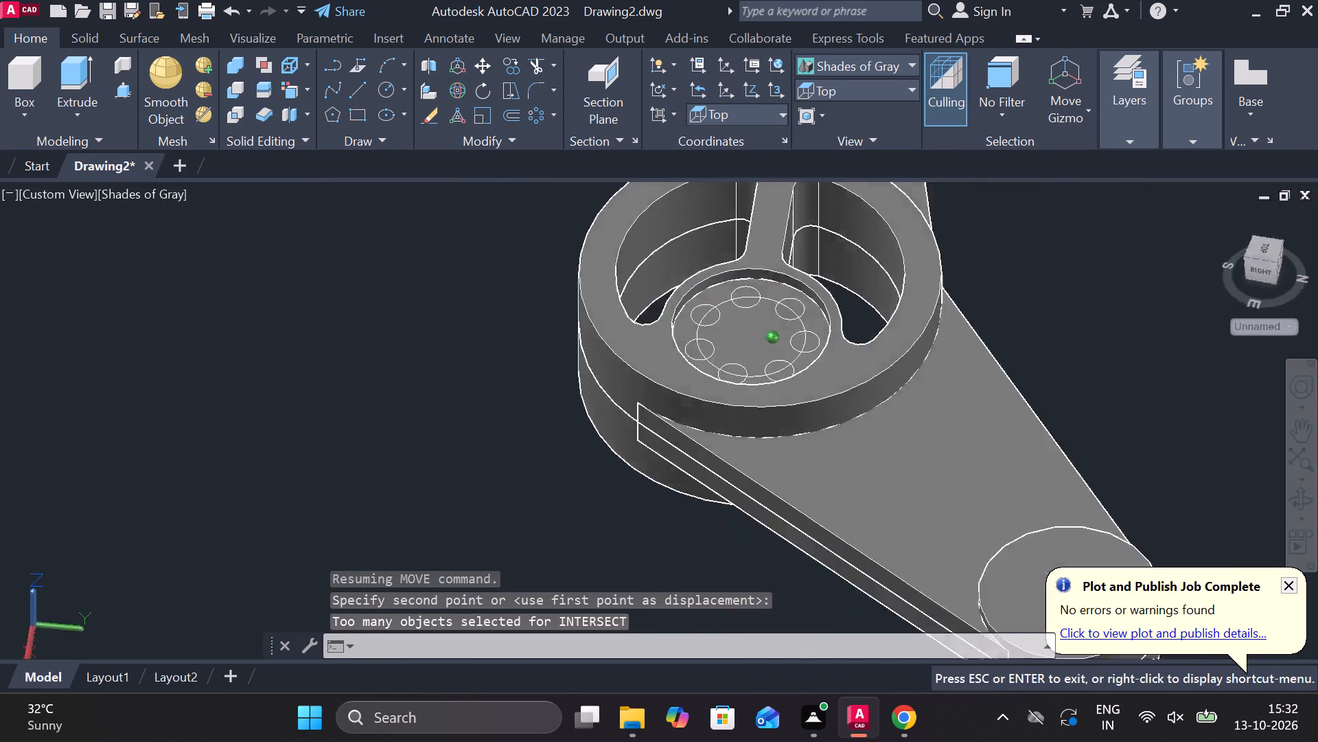
shift+middle_drag(623, 381, 774, 396)
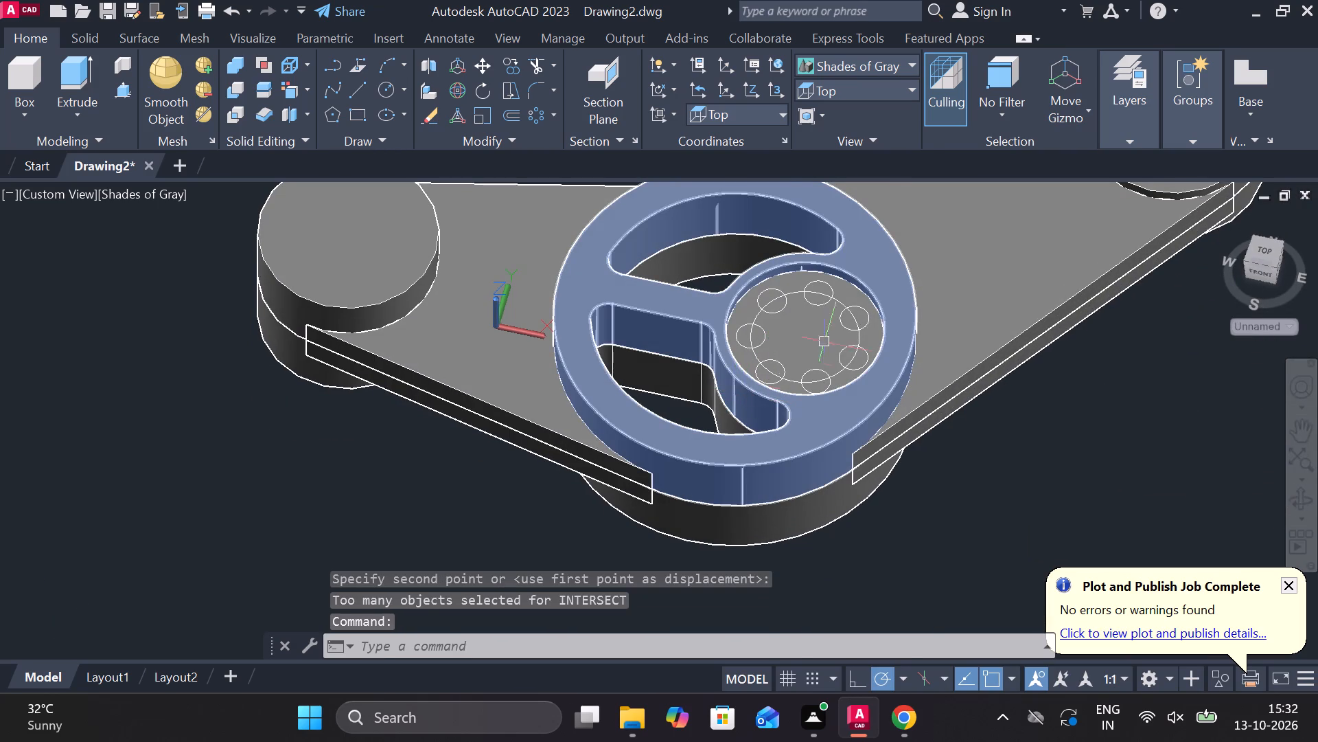
scroll(846, 330, up, 2)
click(835, 276)
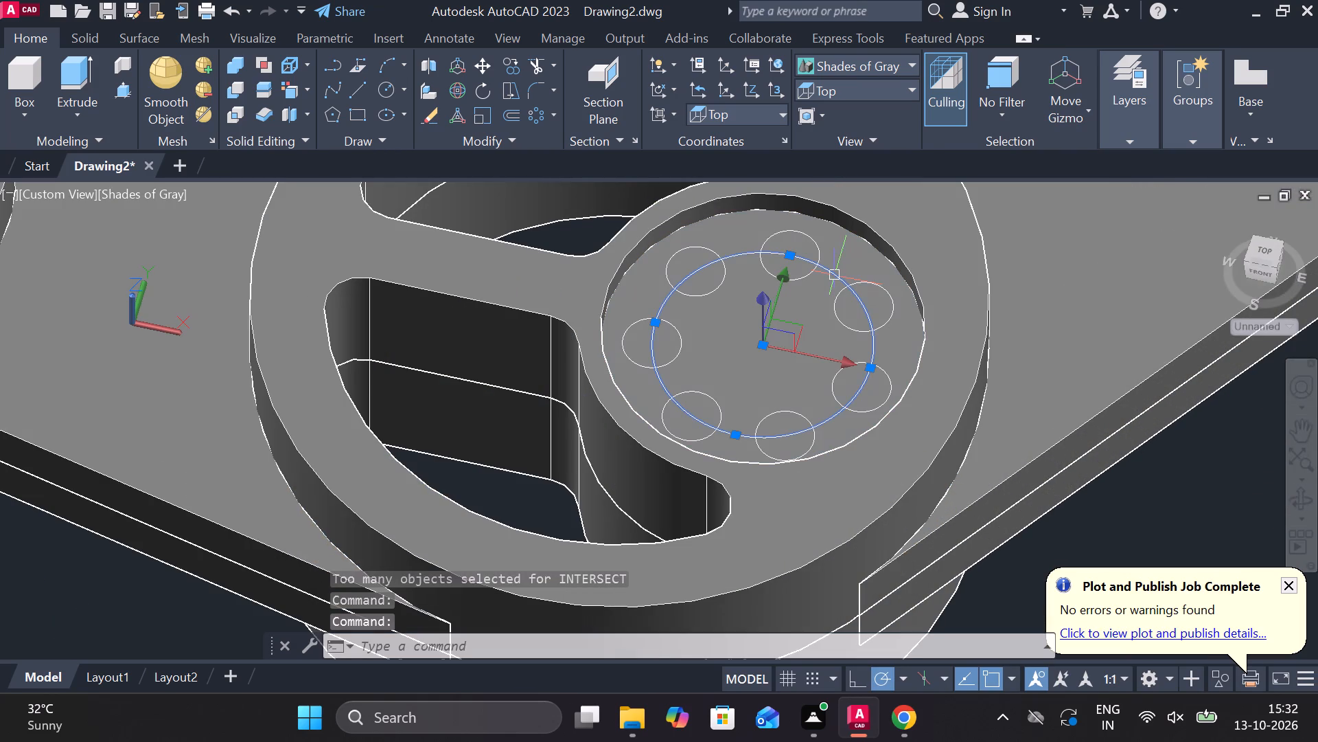
text(e)
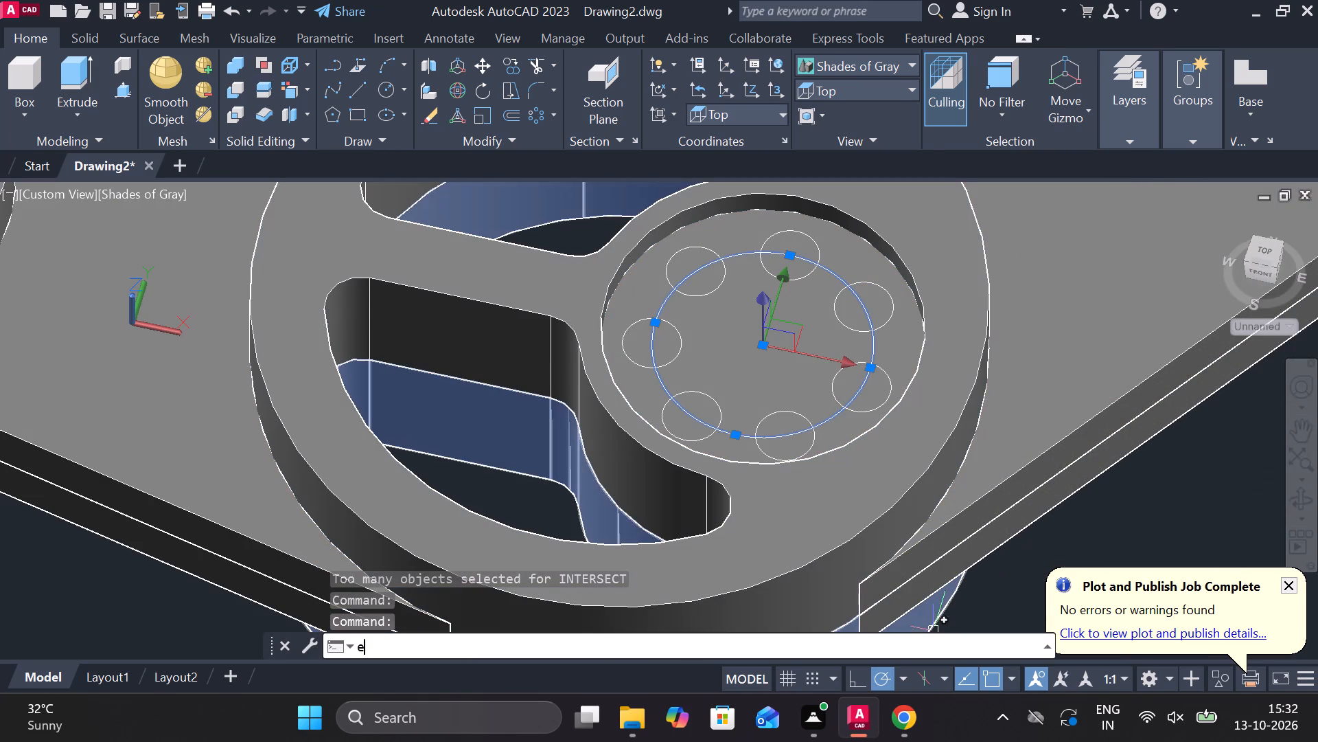
key(space)
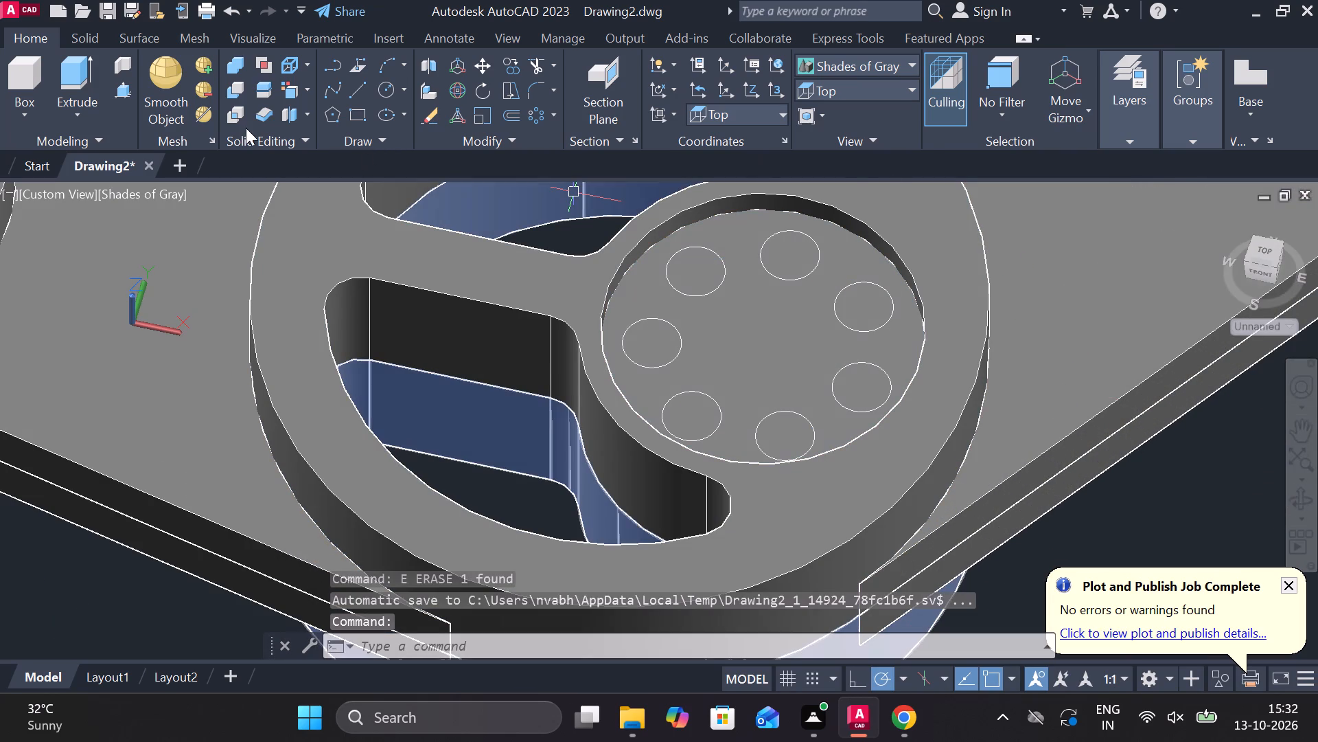
Presspull three adjacent small circles in the recess down past the hub's underside to cut through holes.
click(119, 91)
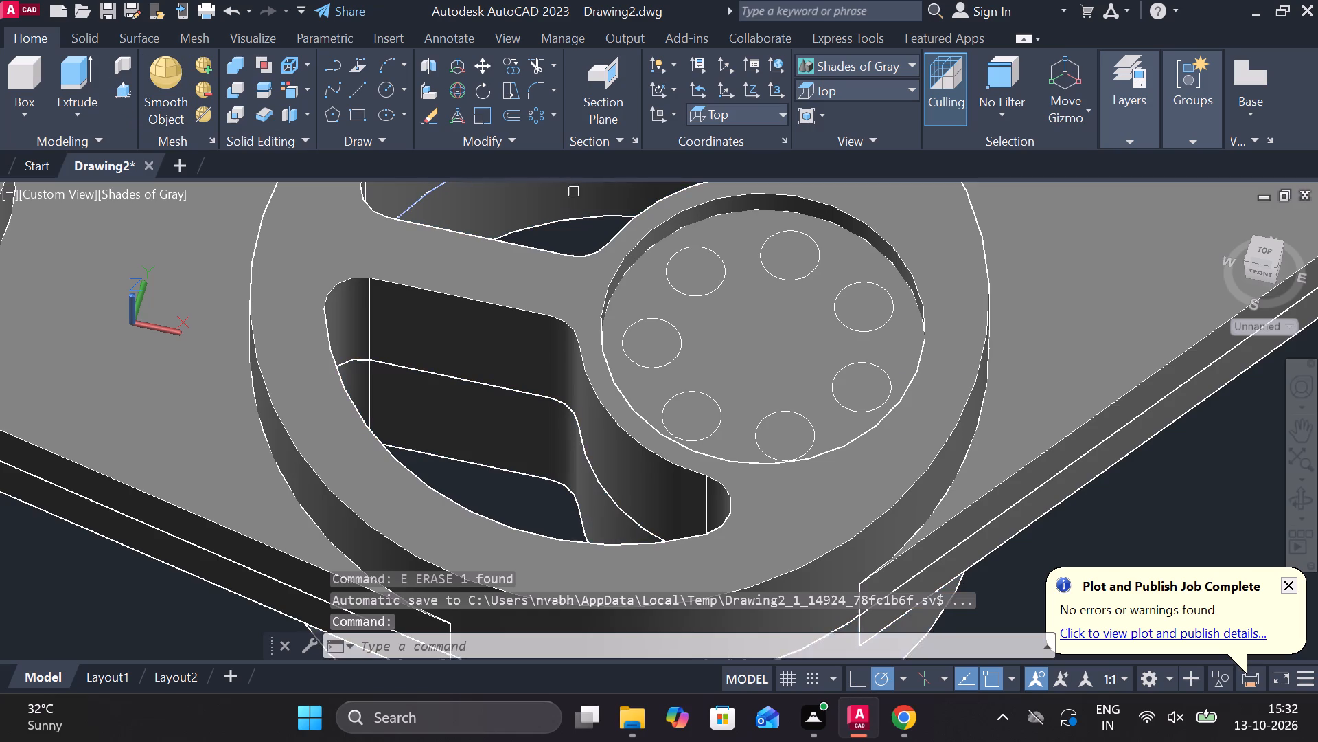
click(862, 308)
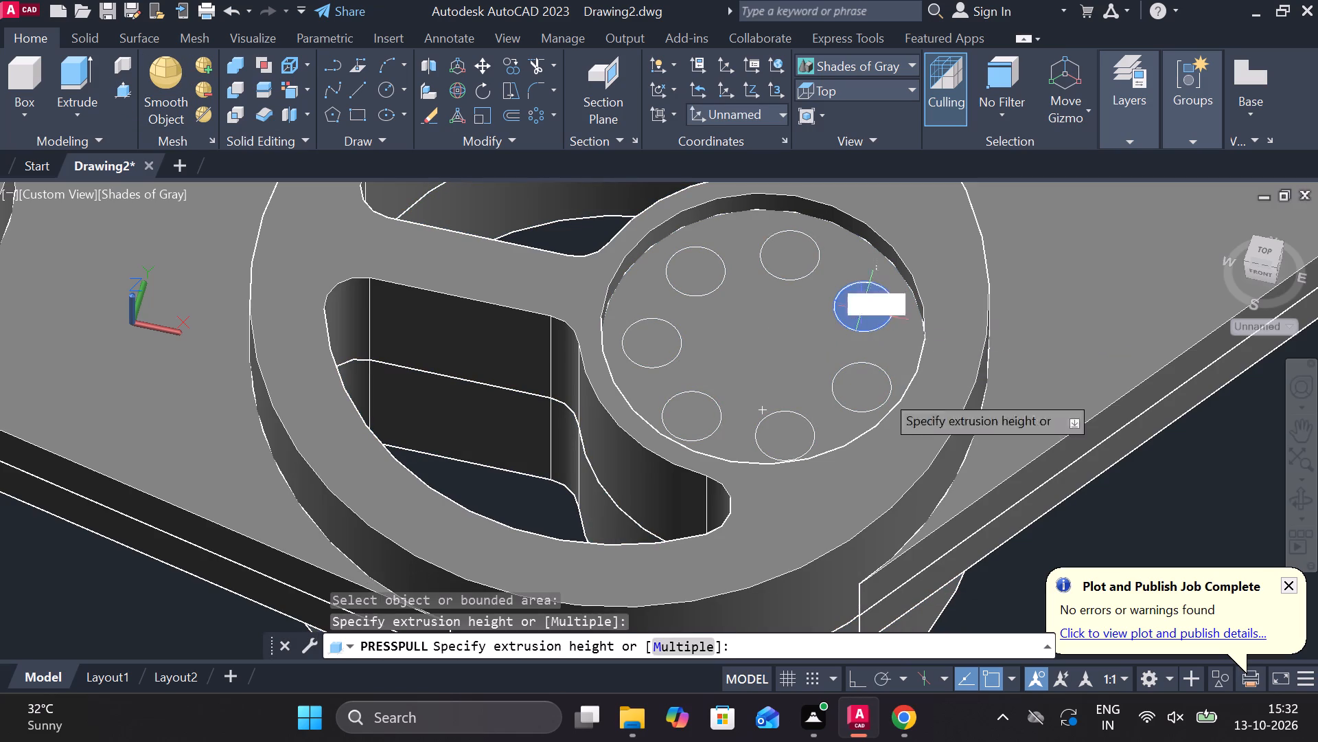
middle_drag(902, 482, 828, 337)
click(918, 614)
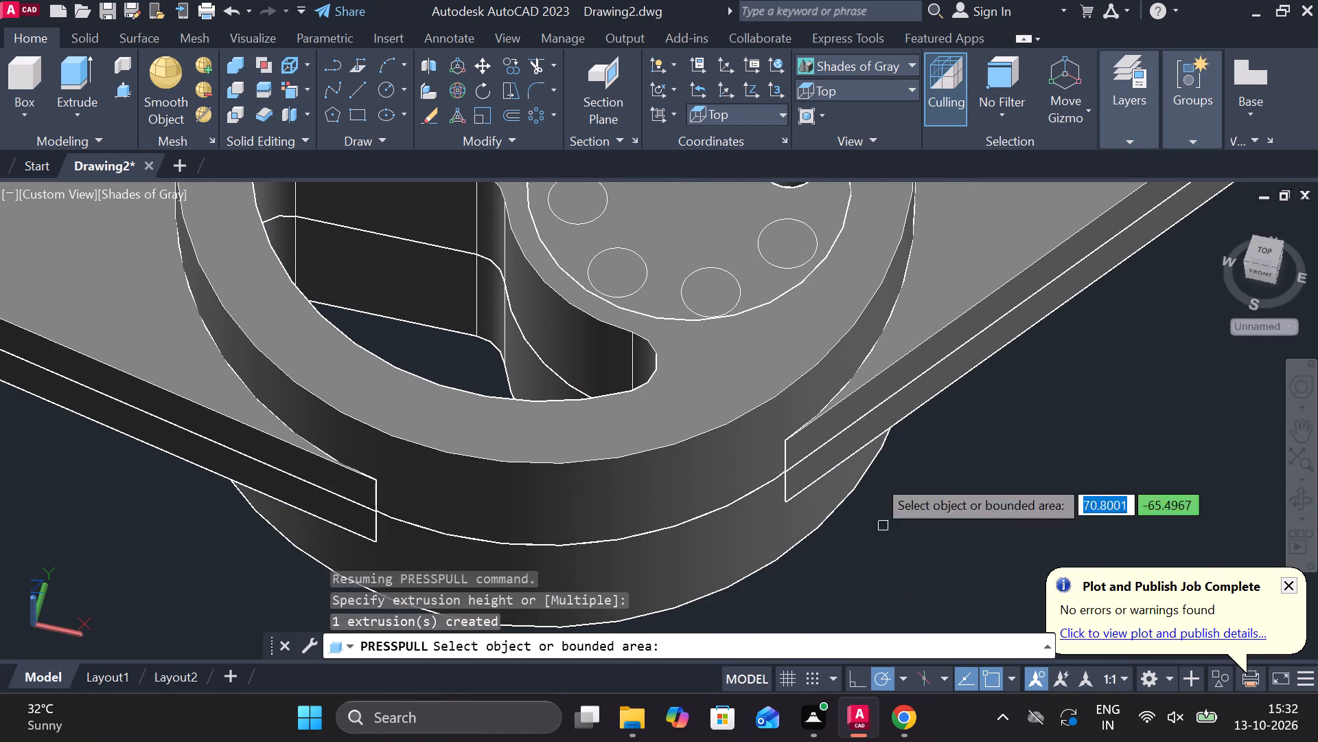
scroll(866, 442, down, 1)
click(811, 322)
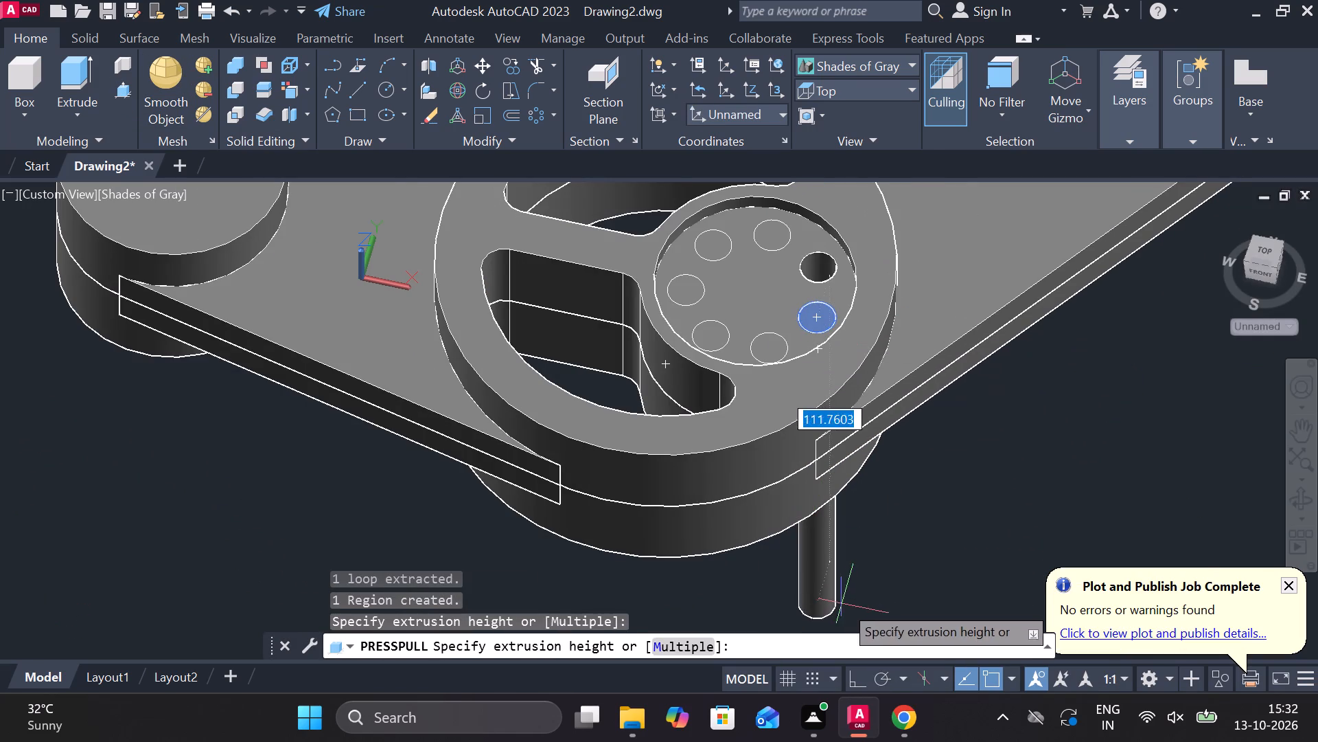
click(843, 604)
click(767, 348)
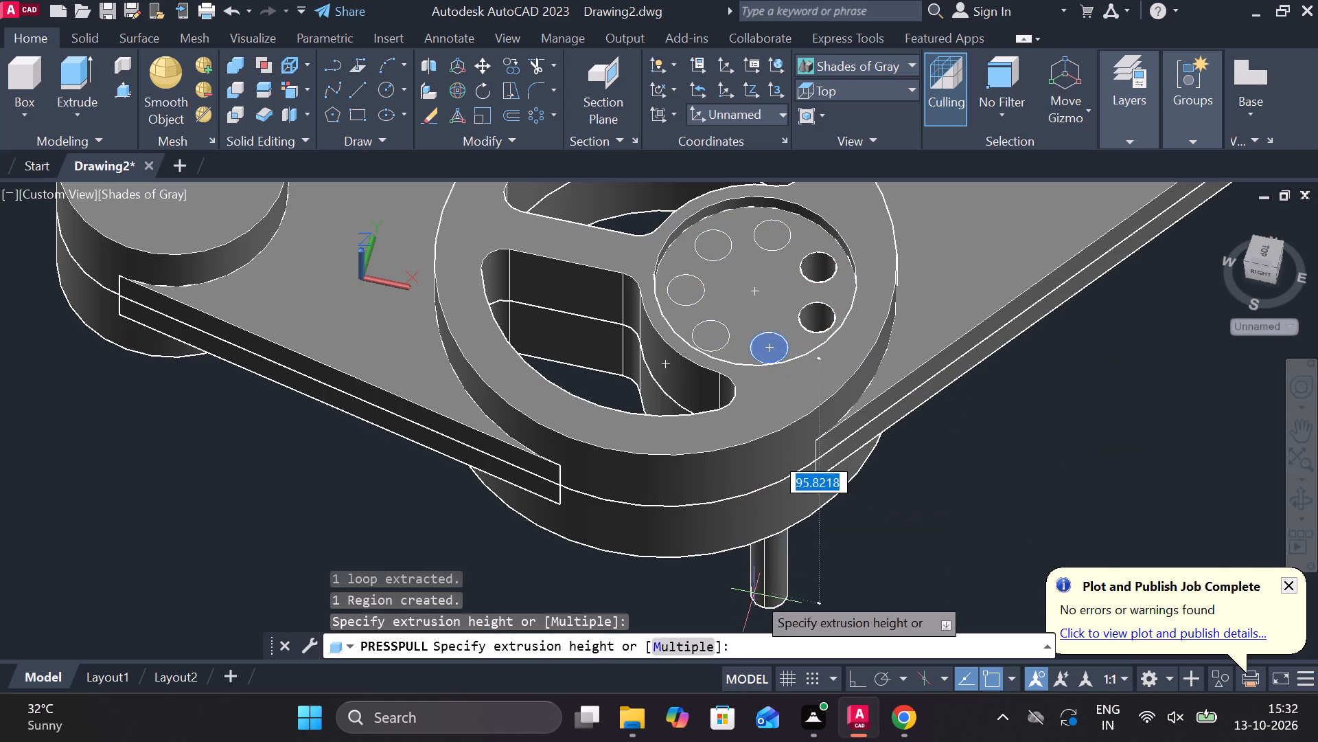
click(756, 595)
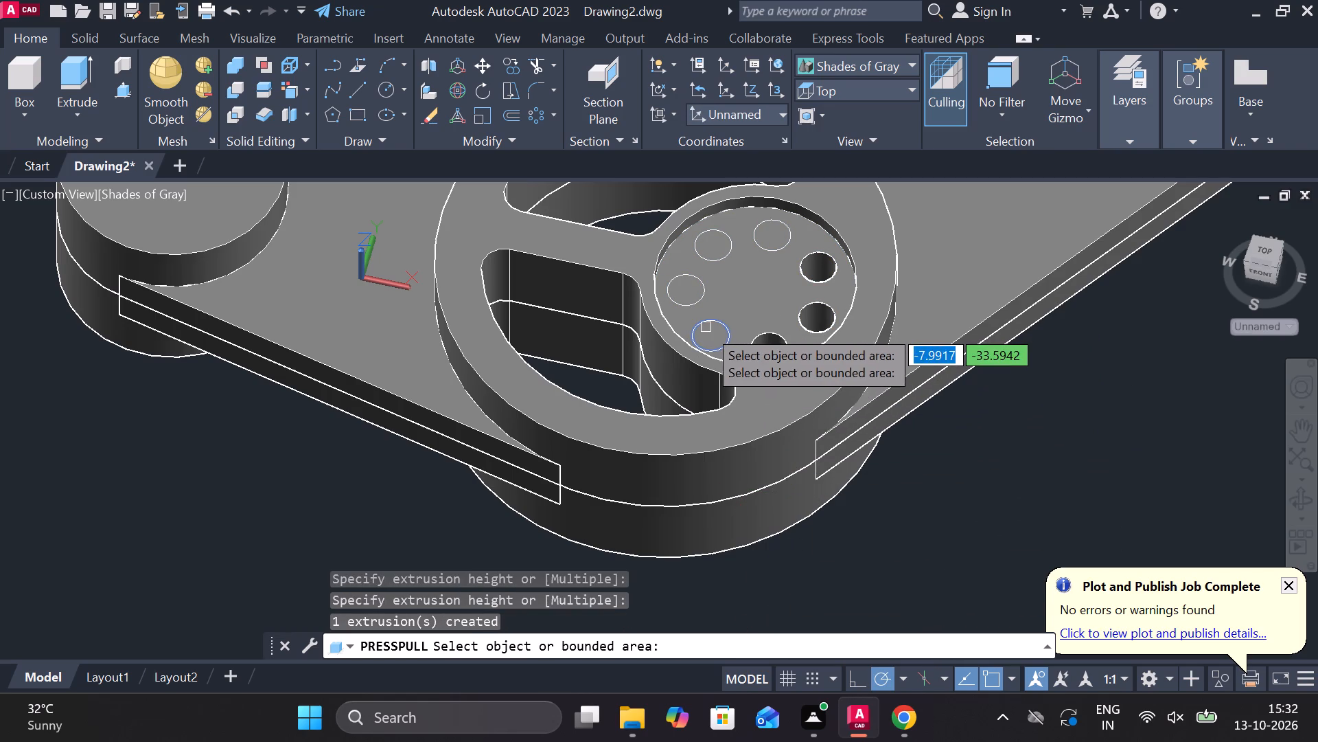
Presspull the remaining four small circles down past the hub's underside to complete the seven-hole ring.
click(706, 328)
click(768, 563)
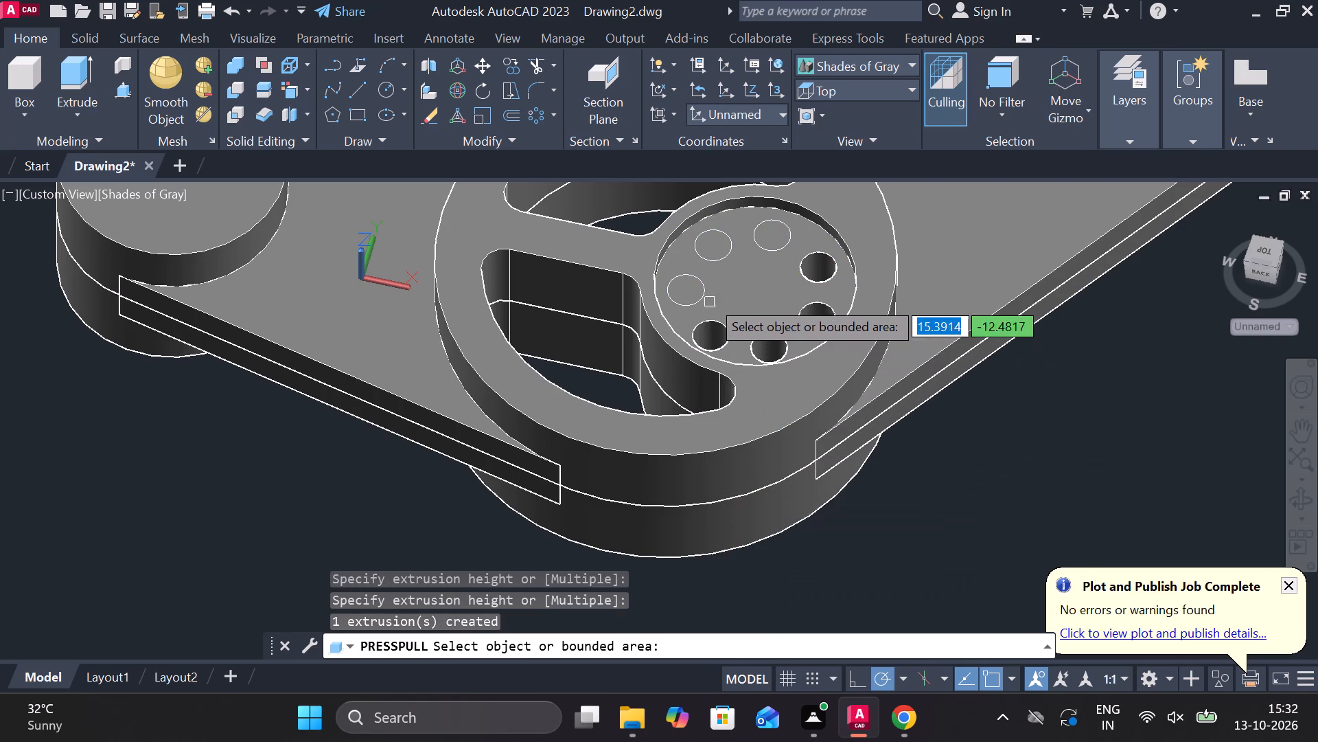
click(691, 291)
click(693, 566)
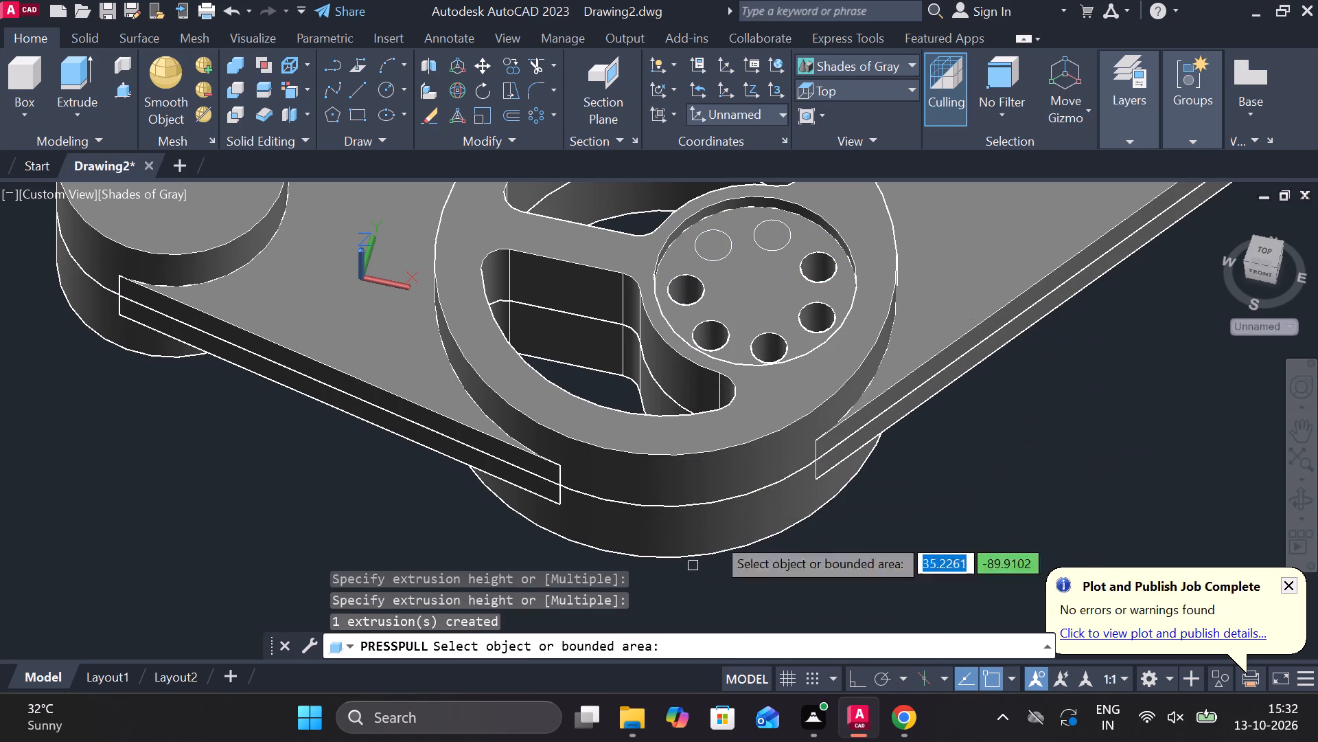
click(772, 236)
click(851, 577)
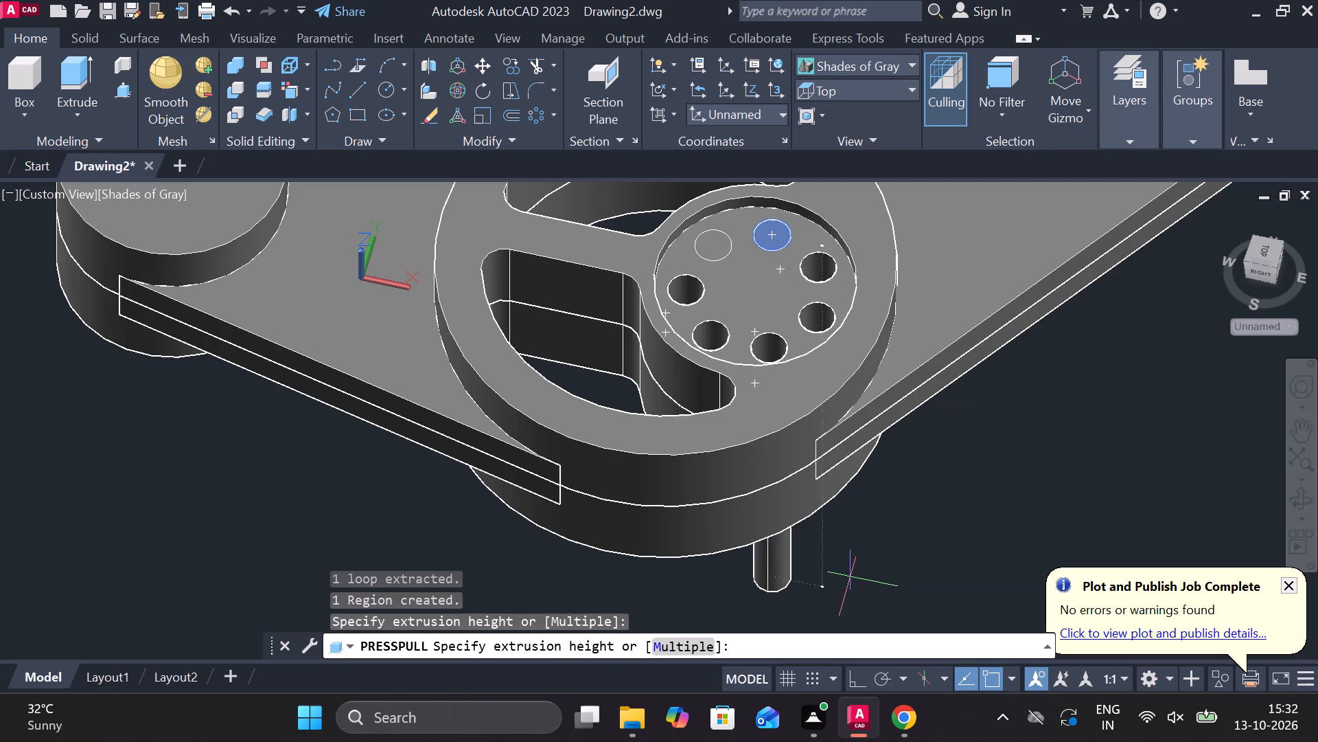
click(709, 240)
click(757, 567)
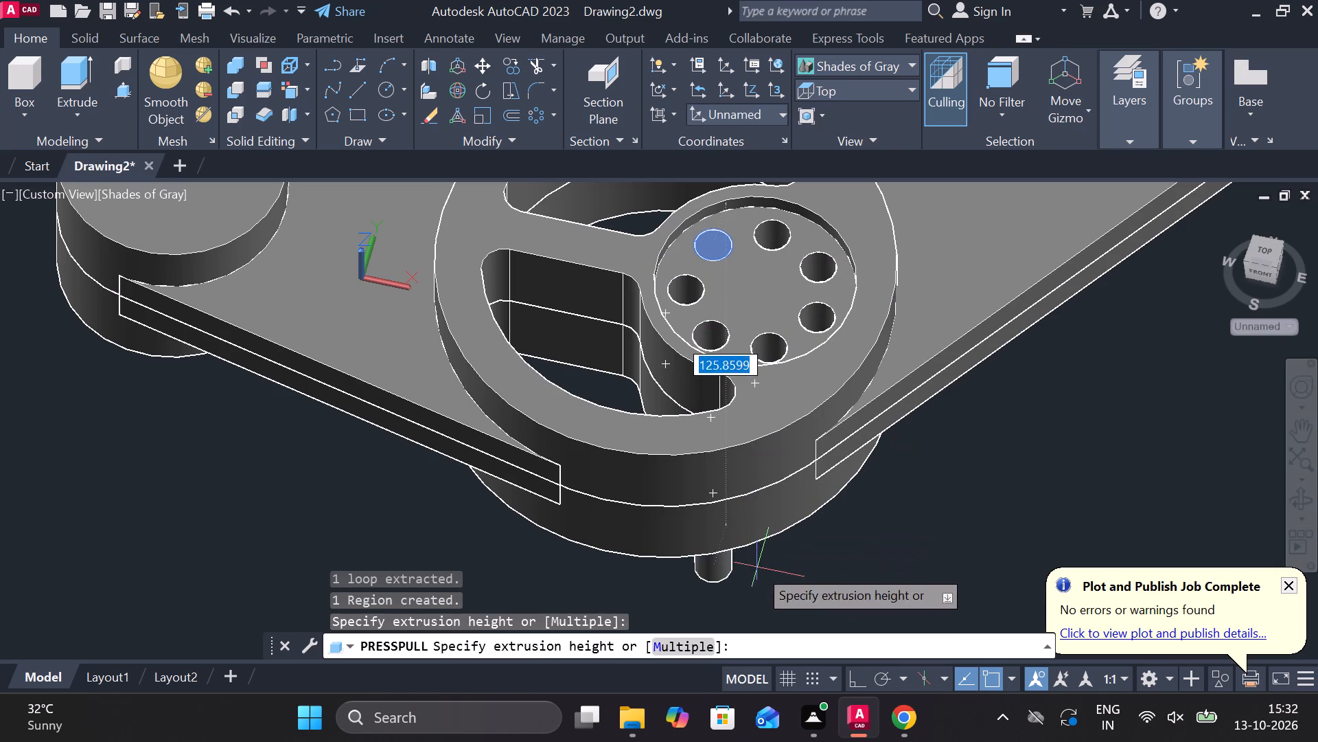
key(Escape)
Examine the bracket and the hub's ring of holes from the side and from above.
scroll(892, 521, down, 1)
shift+middle_drag(925, 528, 831, 394)
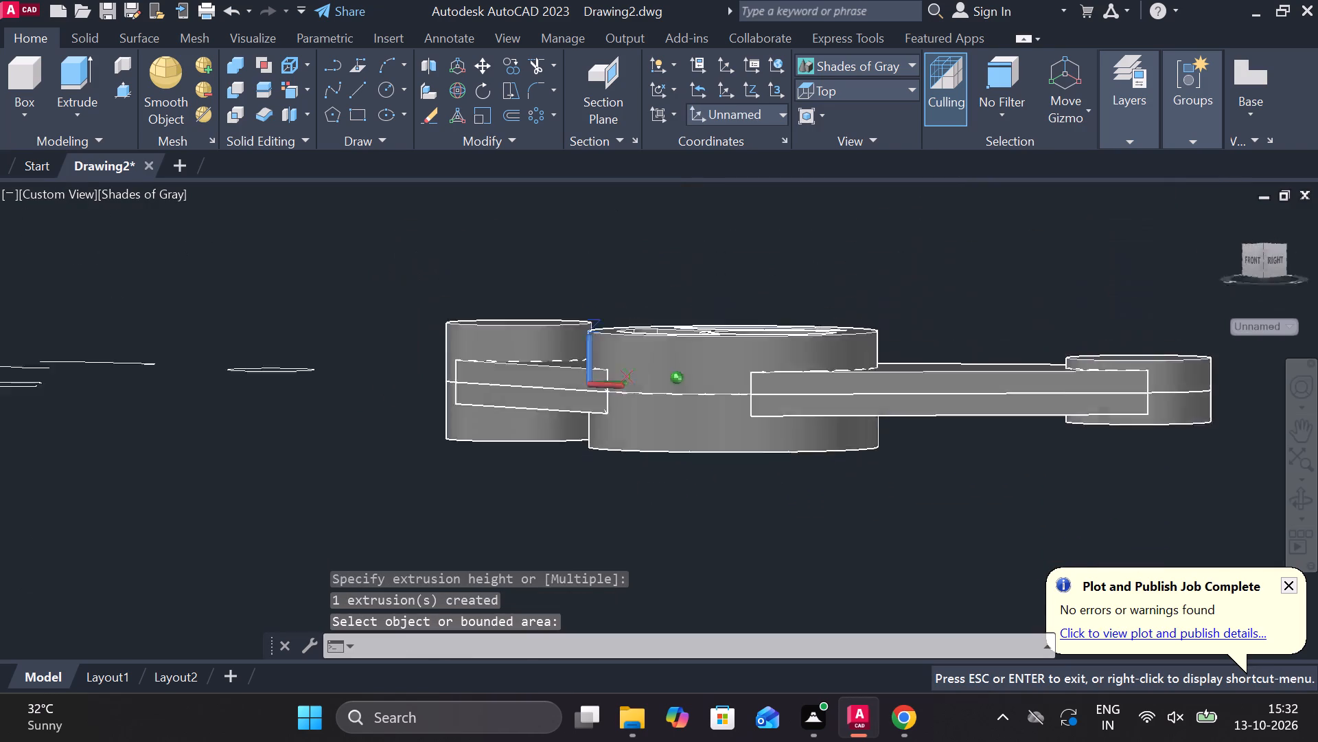
shift+middle_drag(831, 394, 634, 425)
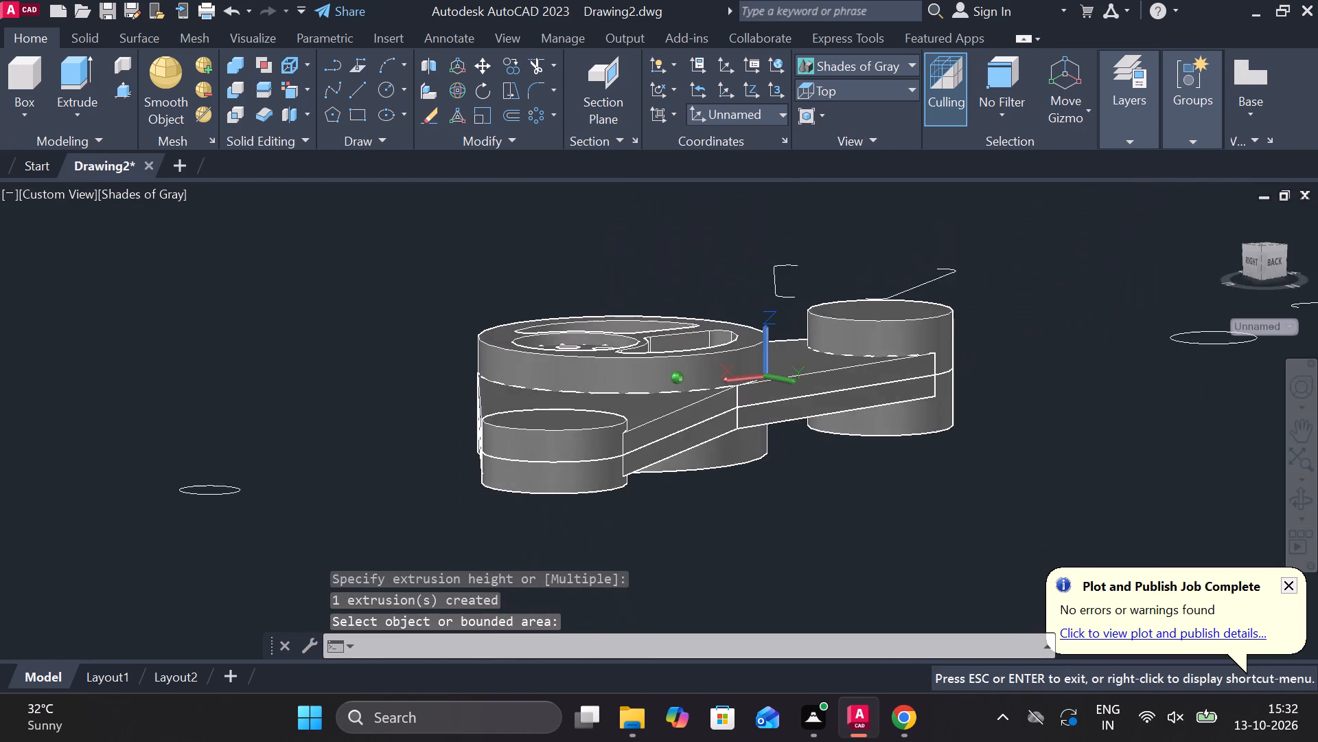
shift+middle_drag(634, 425, 866, 521)
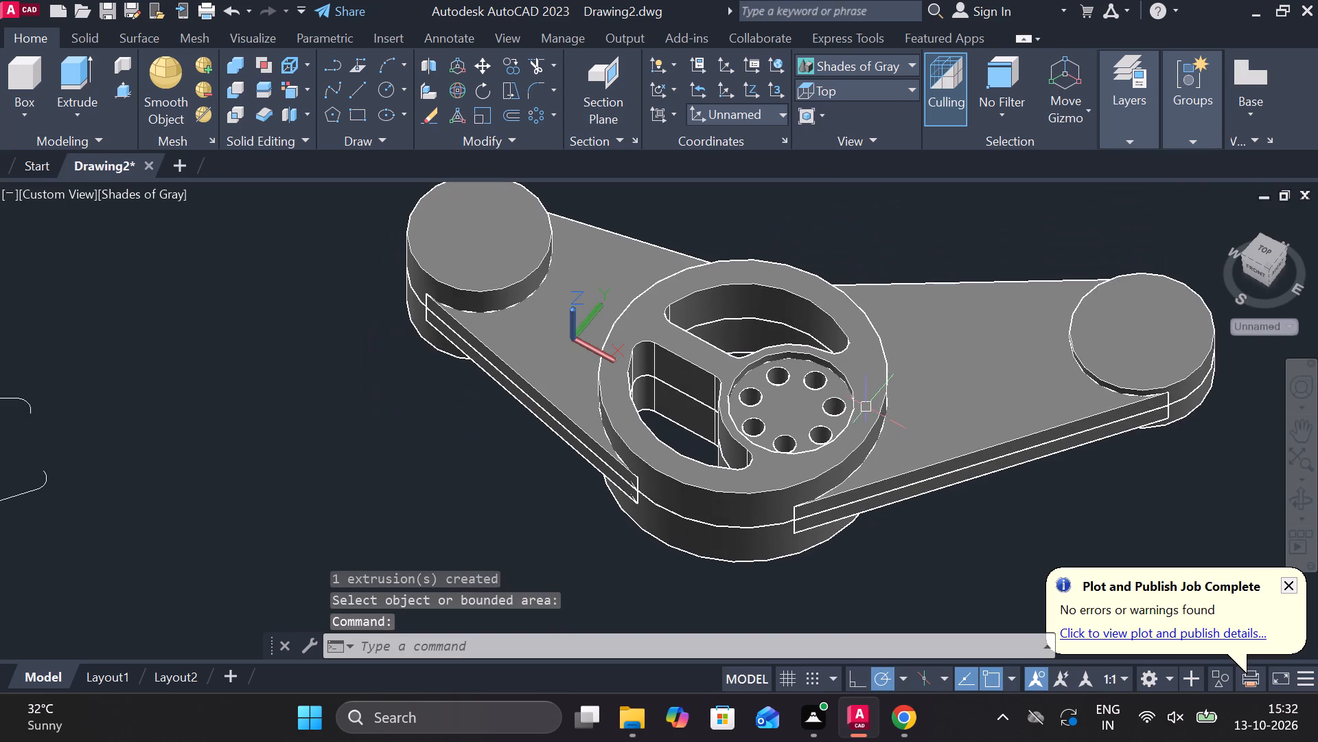
scroll(660, 438, up, 1)
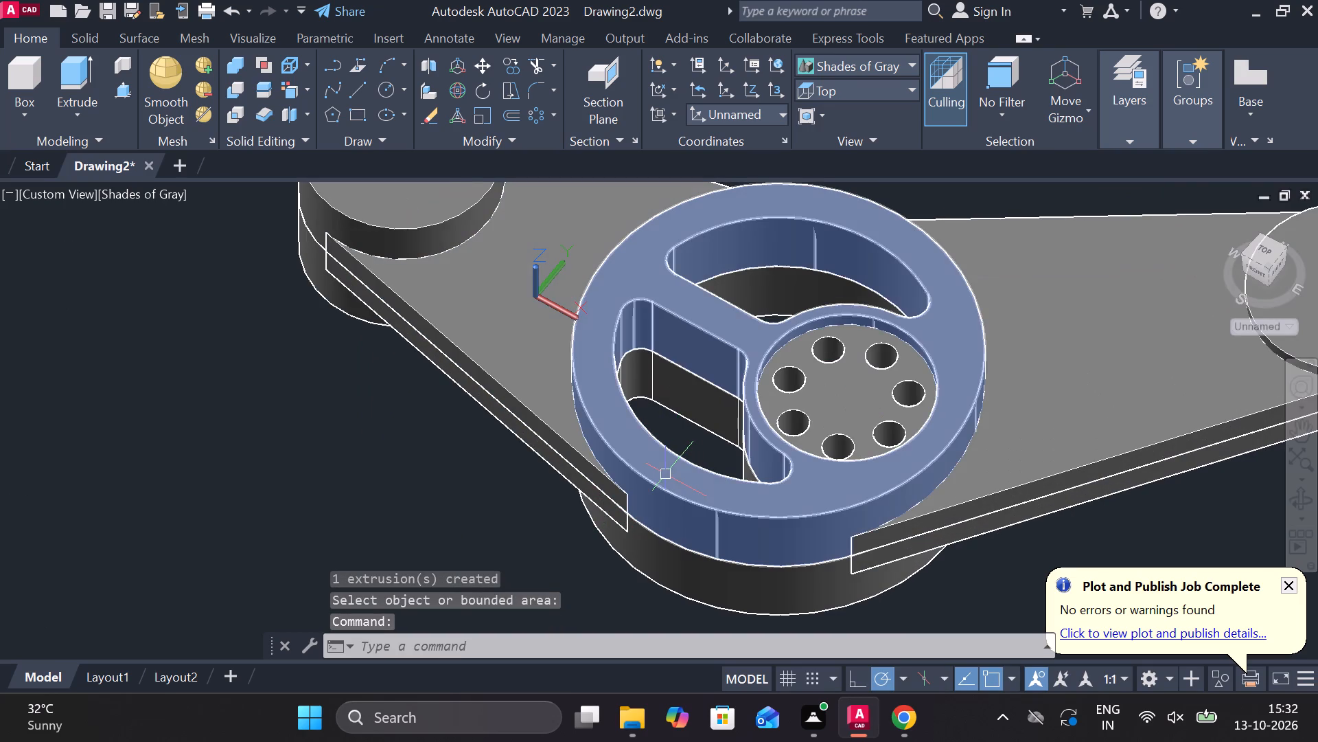
scroll(679, 493, down, 1)
shift+middle_drag(397, 426, 419, 491)
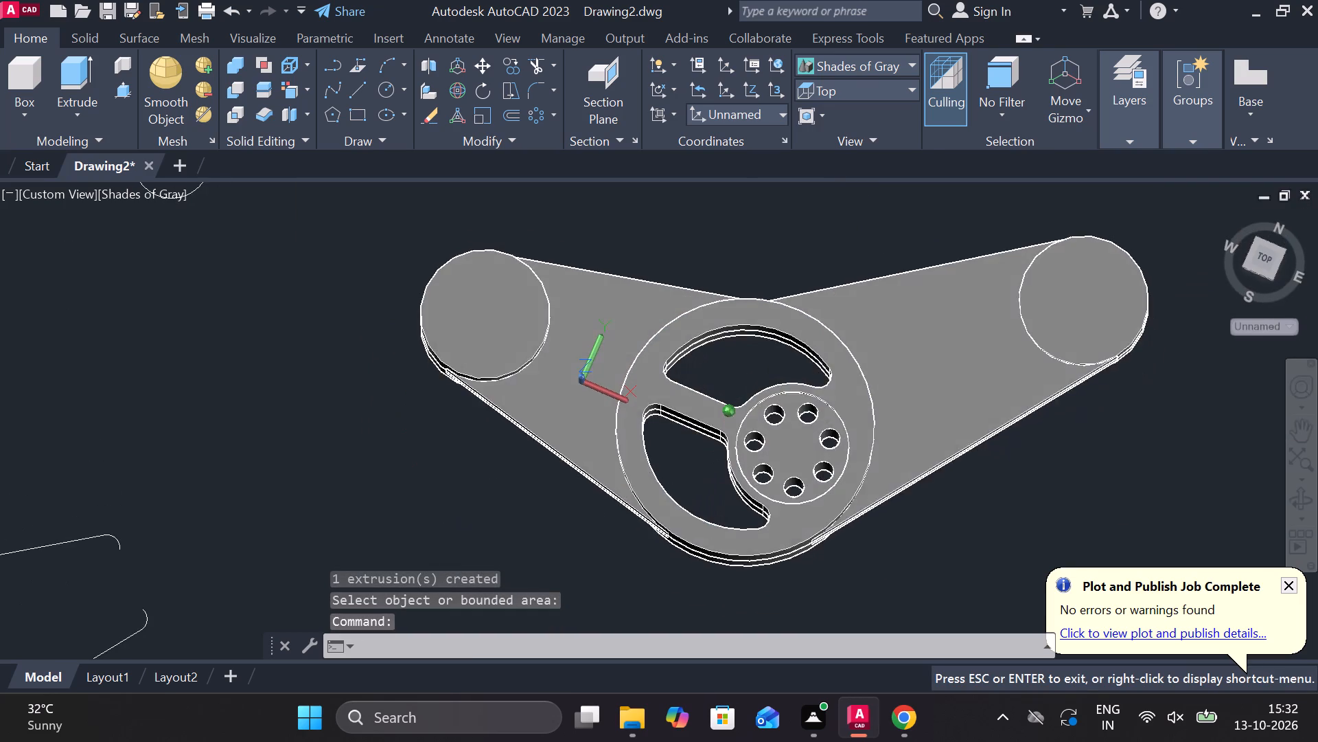
shift+middle_drag(419, 491, 429, 485)
scroll(418, 424, down, 1)
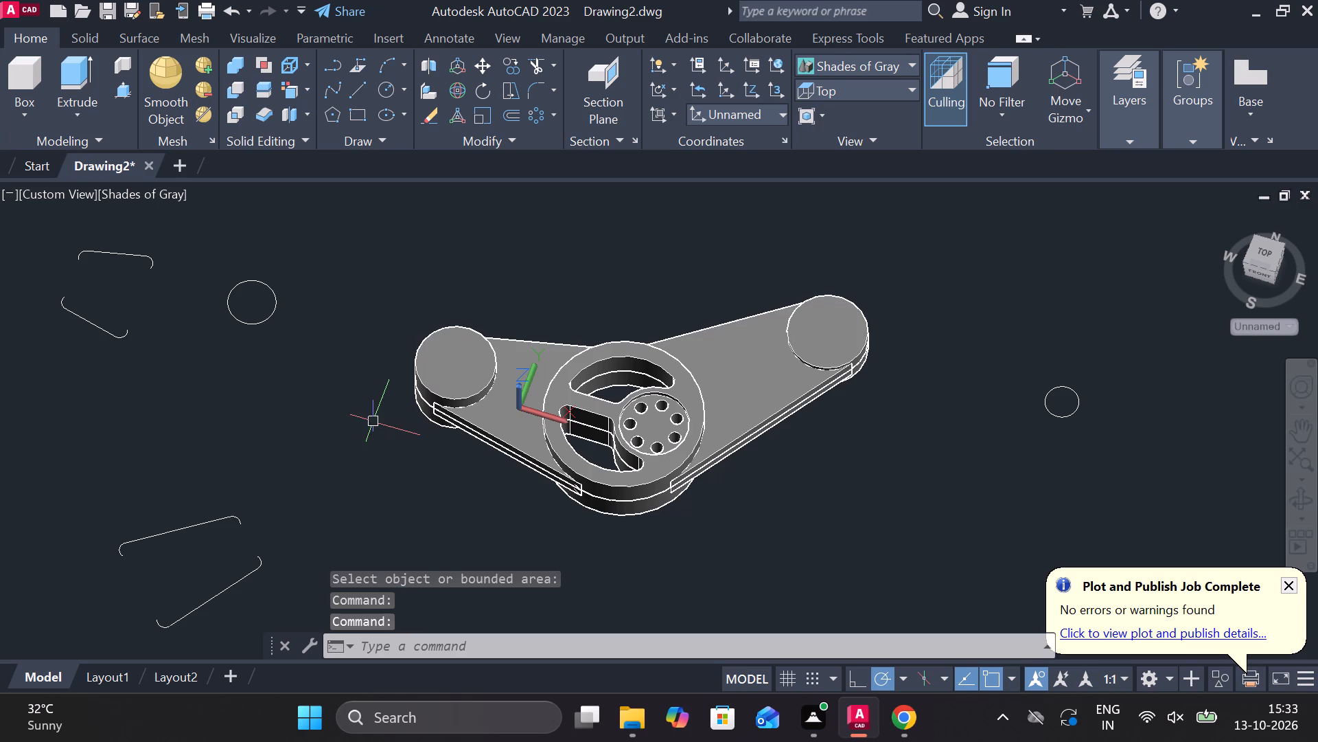
Move the small loose circle beside the longer arm from its centre to the centre of that arm's round boss top.
middle_drag(387, 422, 454, 435)
scroll(1011, 395, up, 1)
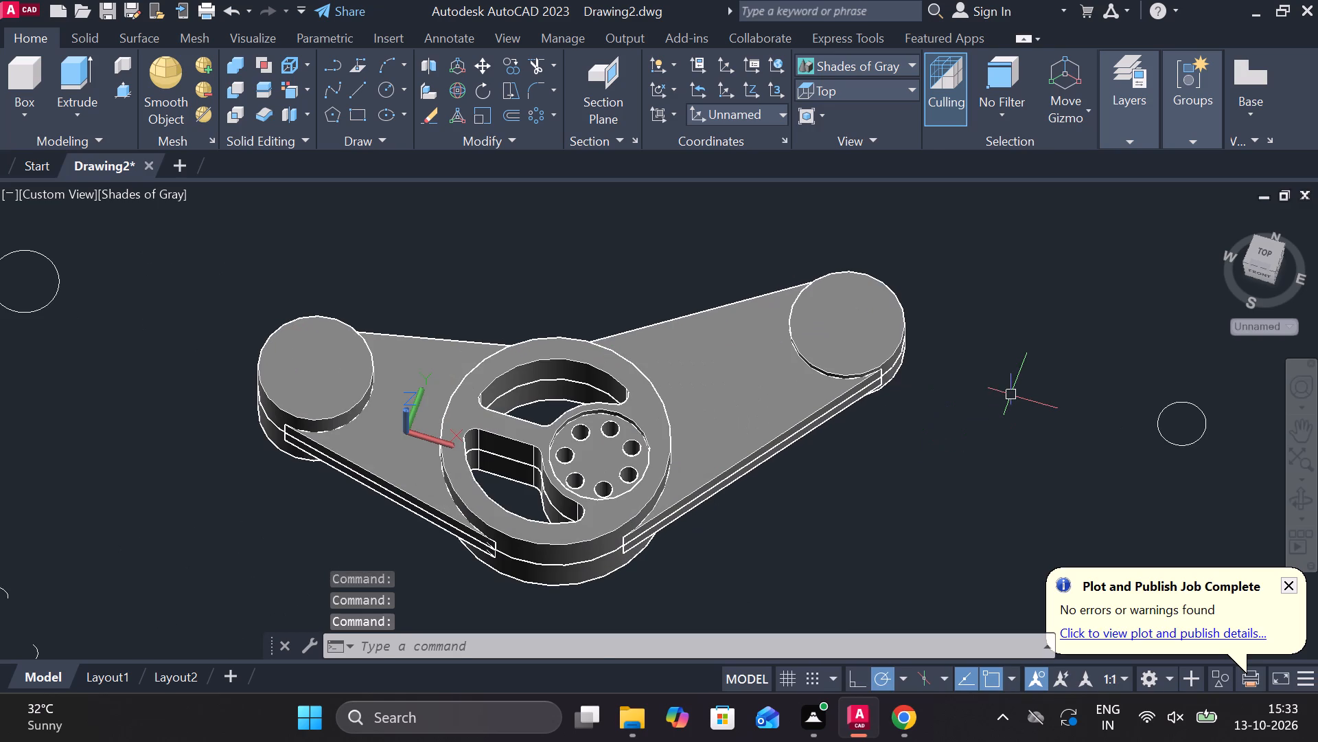
click(1140, 344)
click(1232, 470)
key(m)
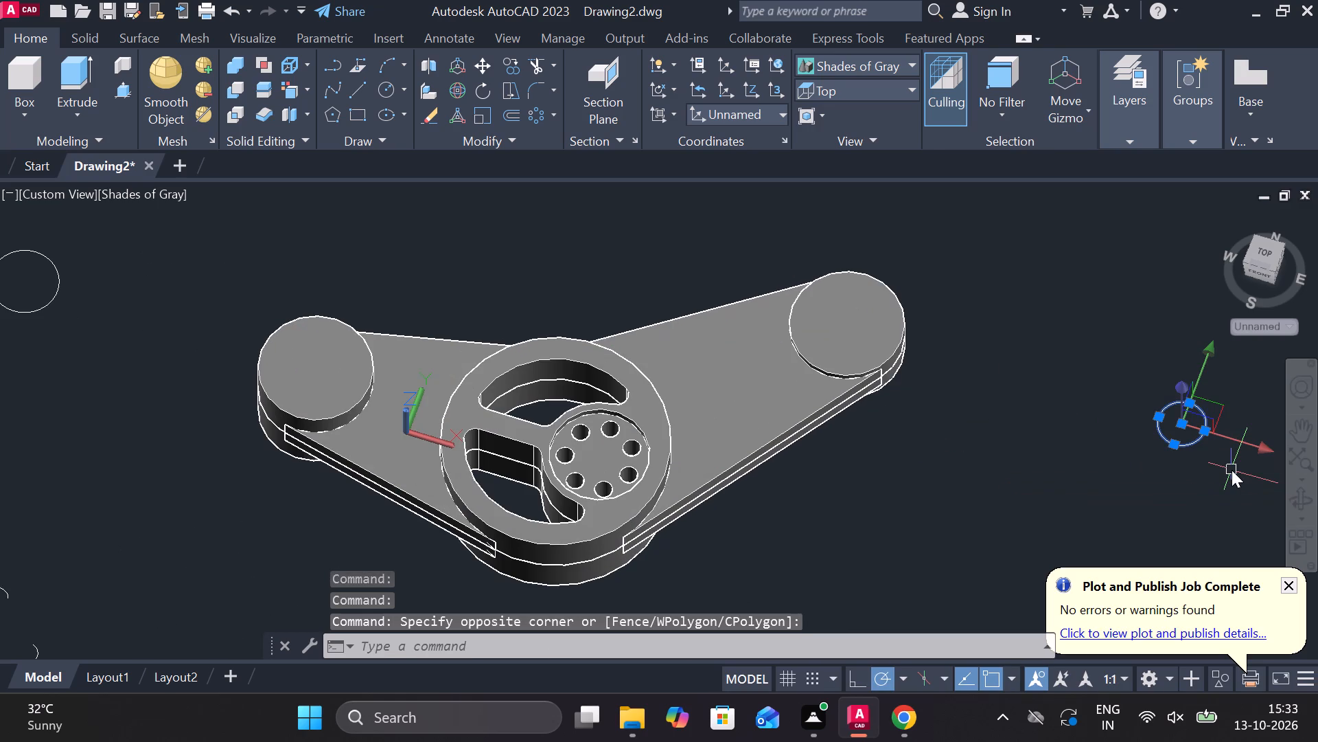
key(Return)
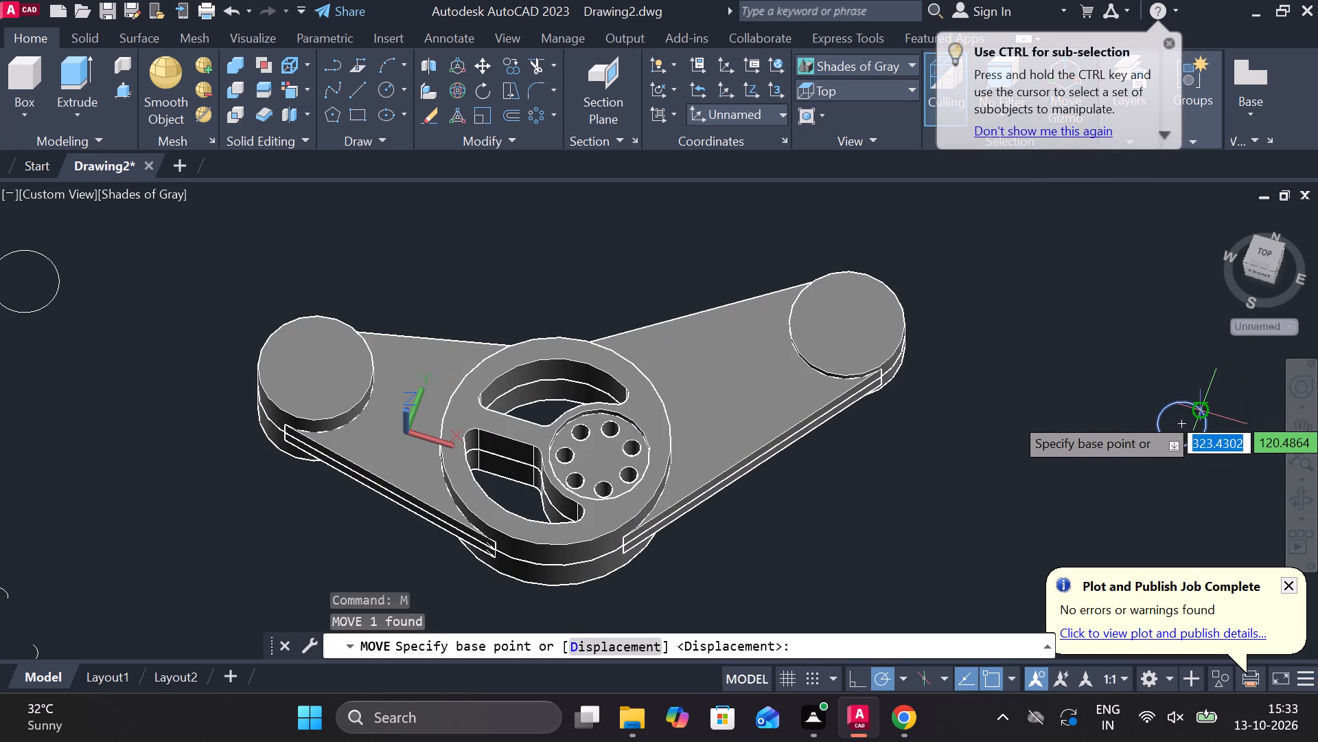
click(1186, 425)
scroll(934, 366, up, 1)
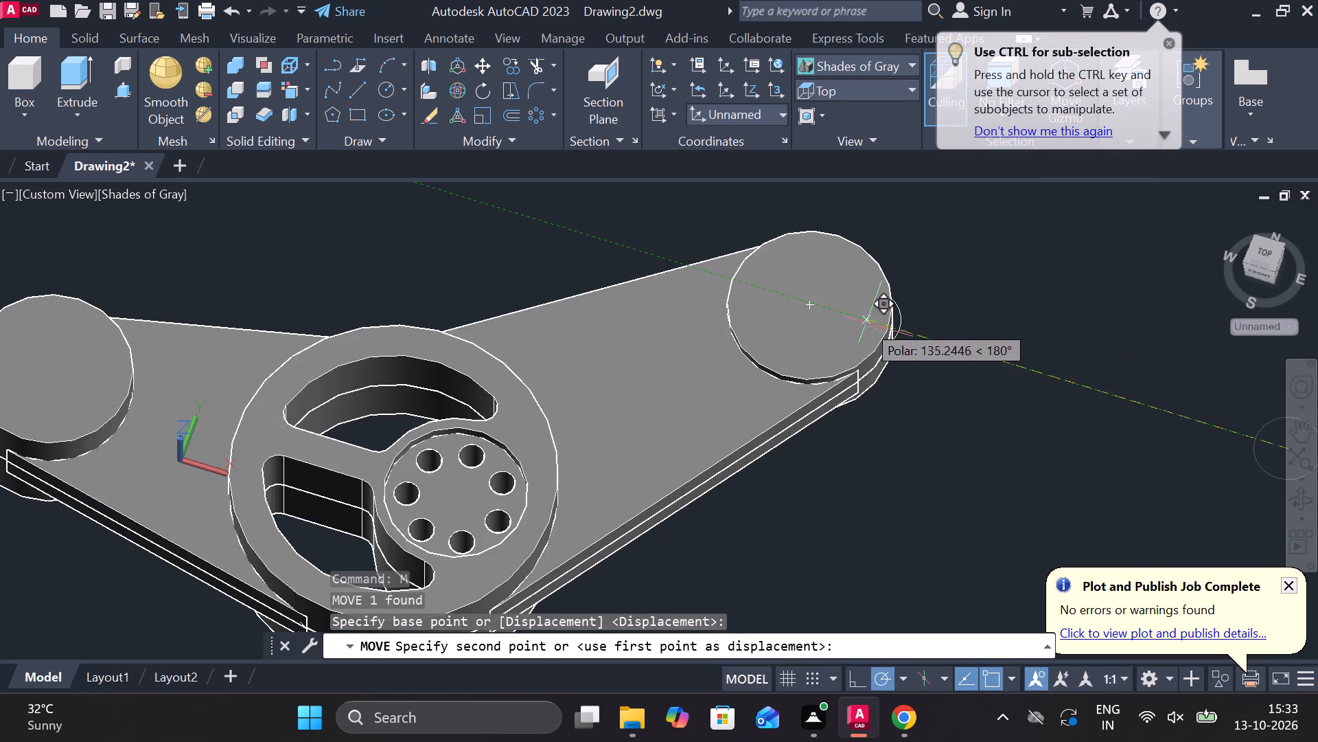
click(807, 304)
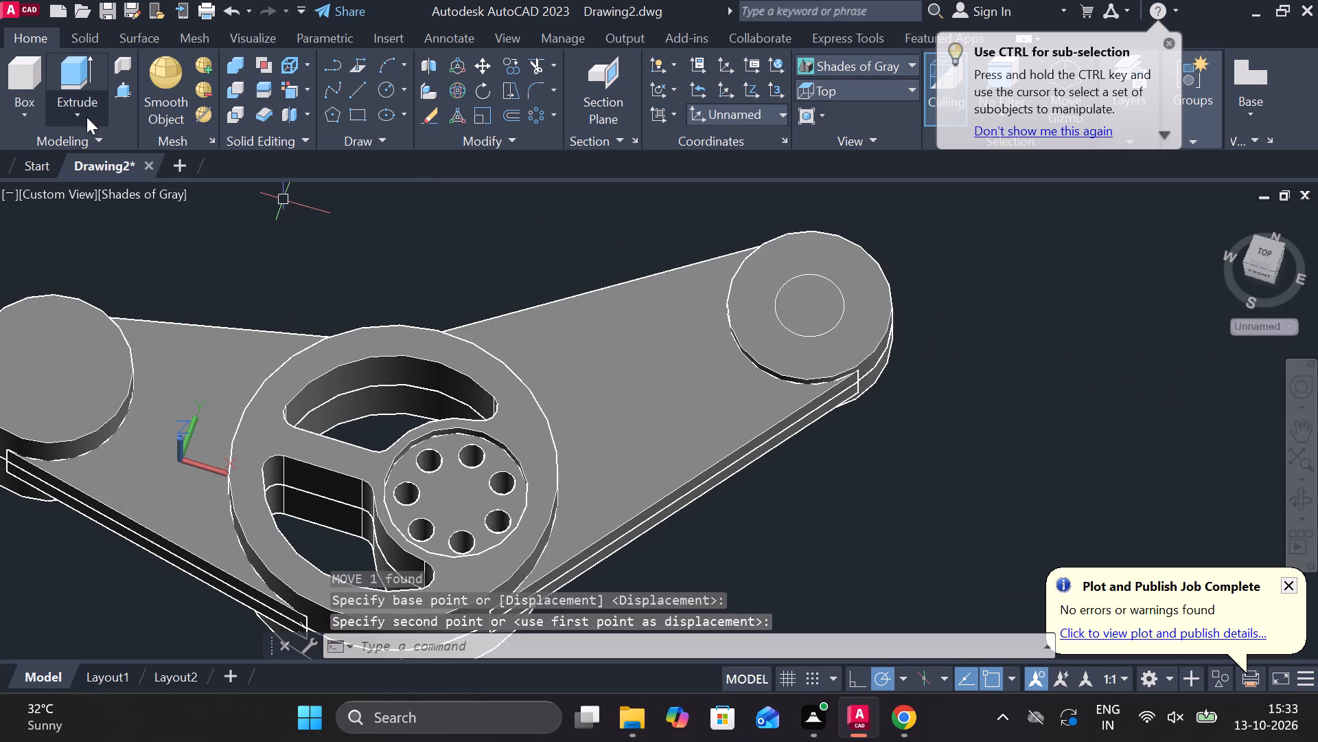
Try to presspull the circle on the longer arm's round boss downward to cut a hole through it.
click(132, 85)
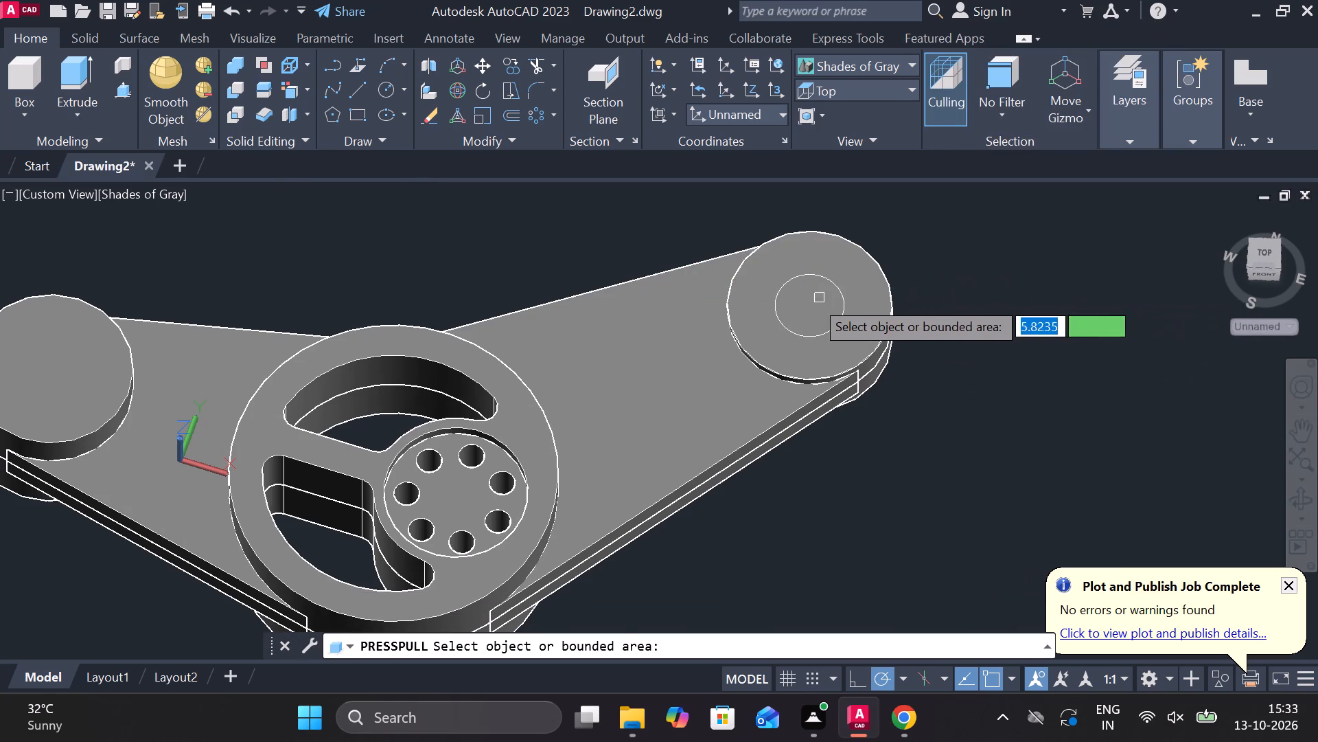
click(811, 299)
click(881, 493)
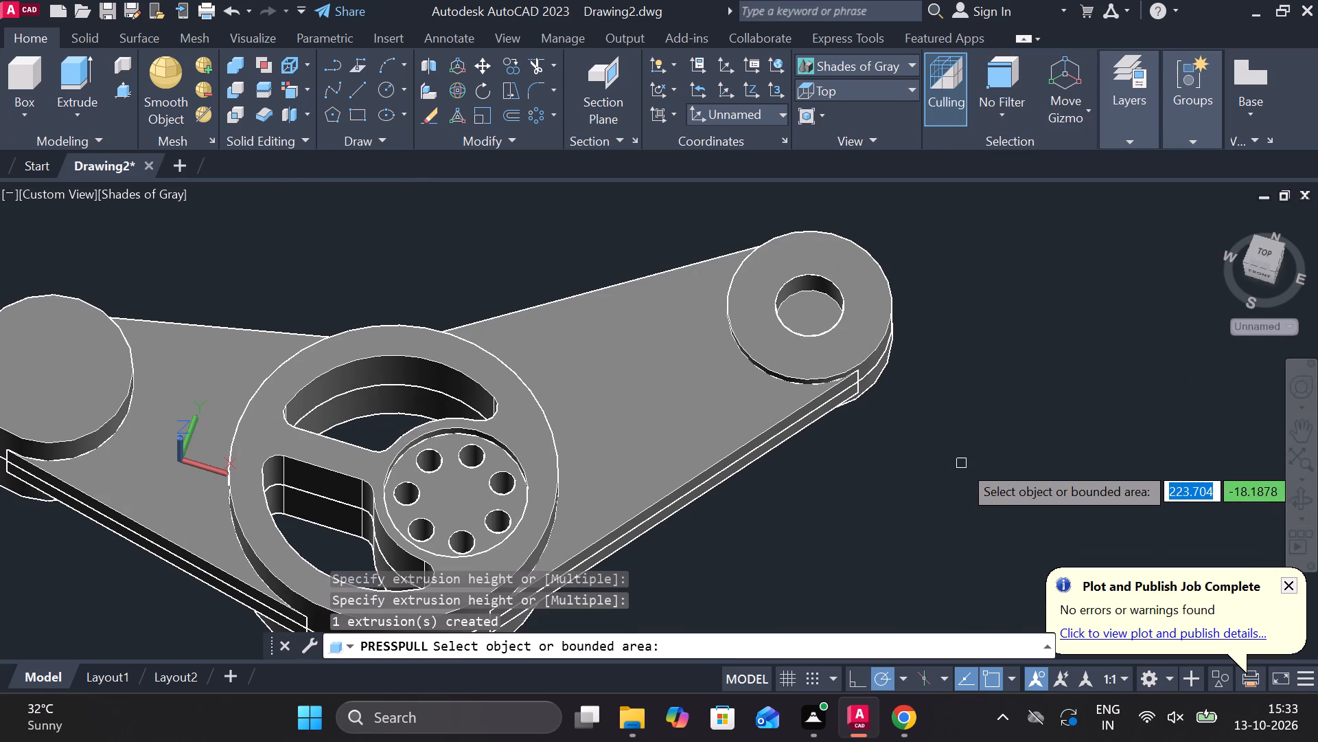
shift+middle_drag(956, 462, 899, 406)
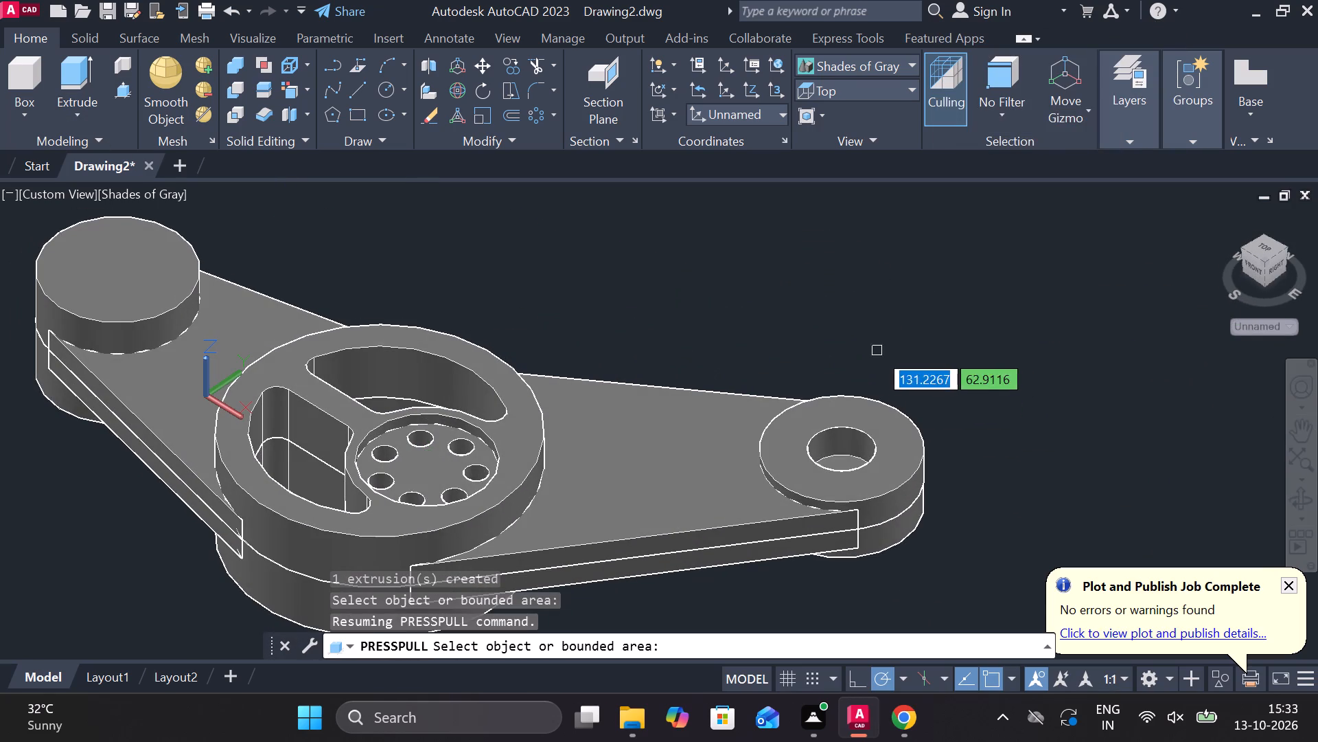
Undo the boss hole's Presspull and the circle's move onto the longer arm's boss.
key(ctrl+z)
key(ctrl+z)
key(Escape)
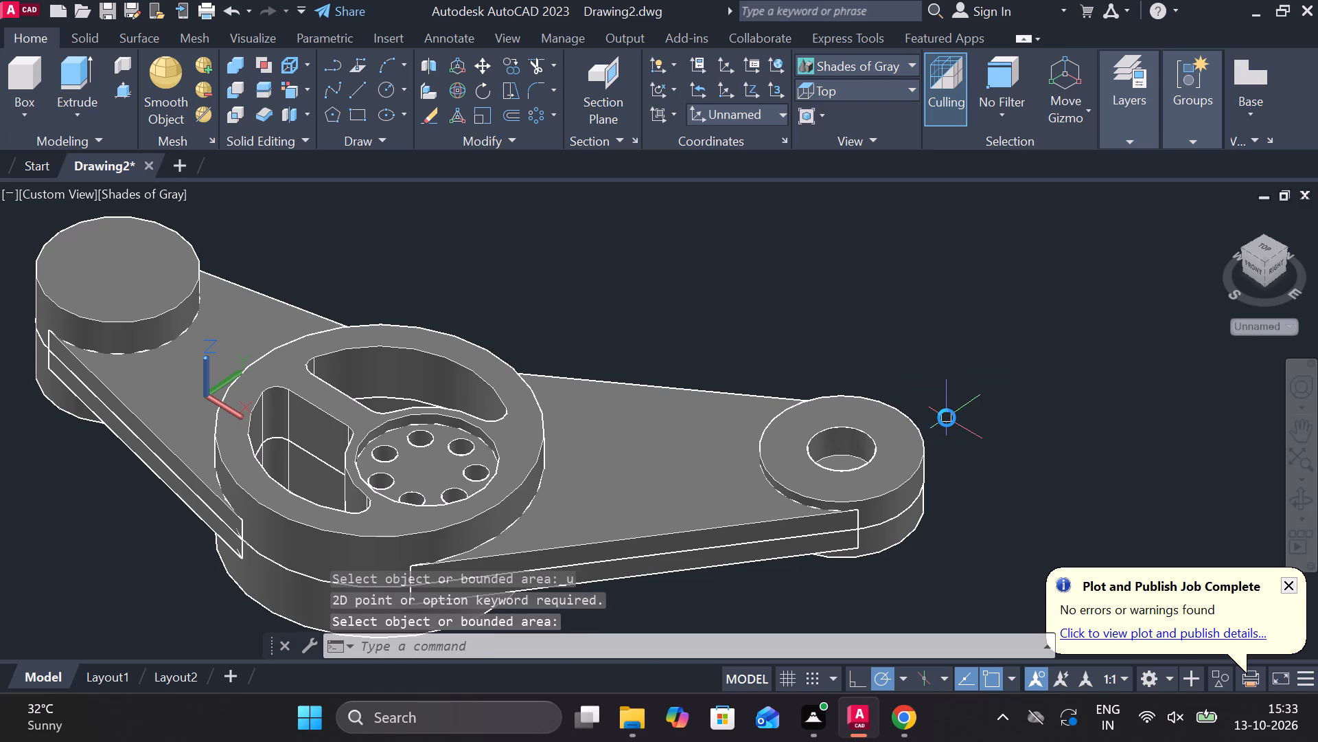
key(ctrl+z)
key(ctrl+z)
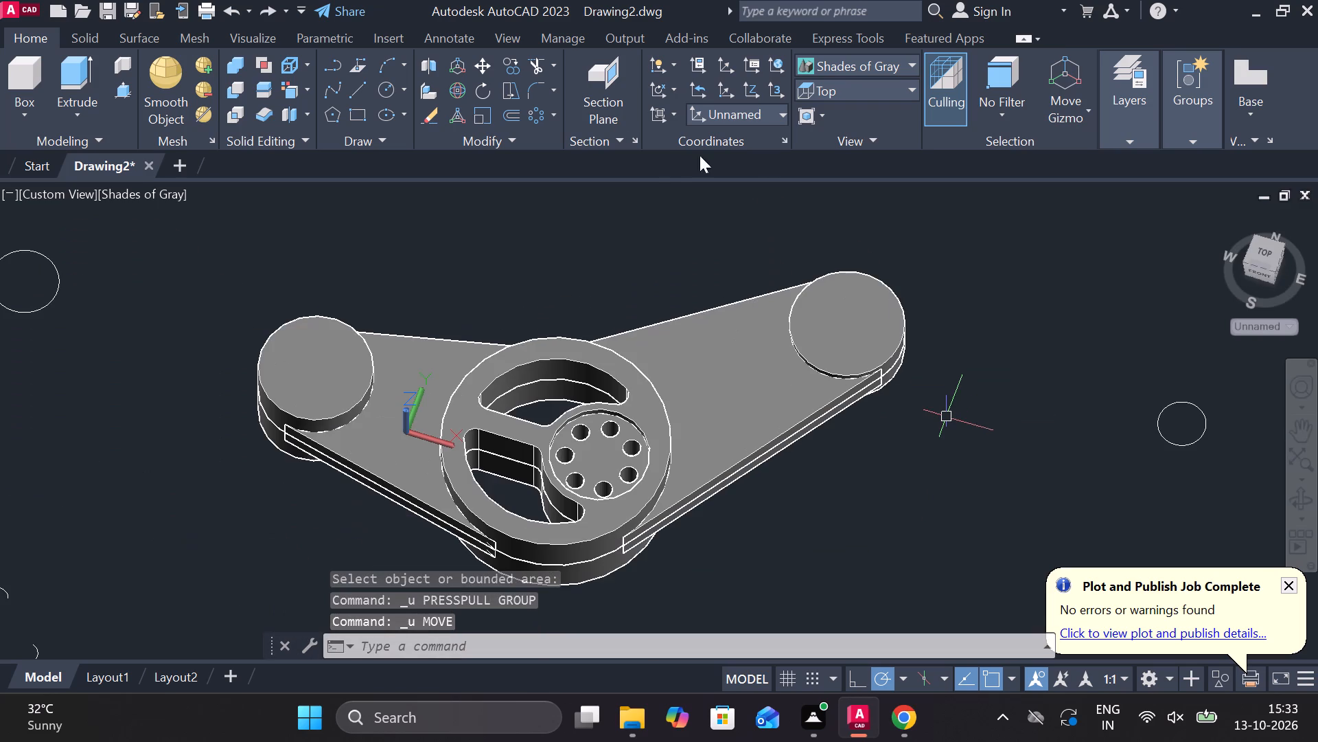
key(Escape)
Union all the bracket's solids into one, including both arms' plates and end bosses, the hub's layers and the perforated recess disc.
click(239, 60)
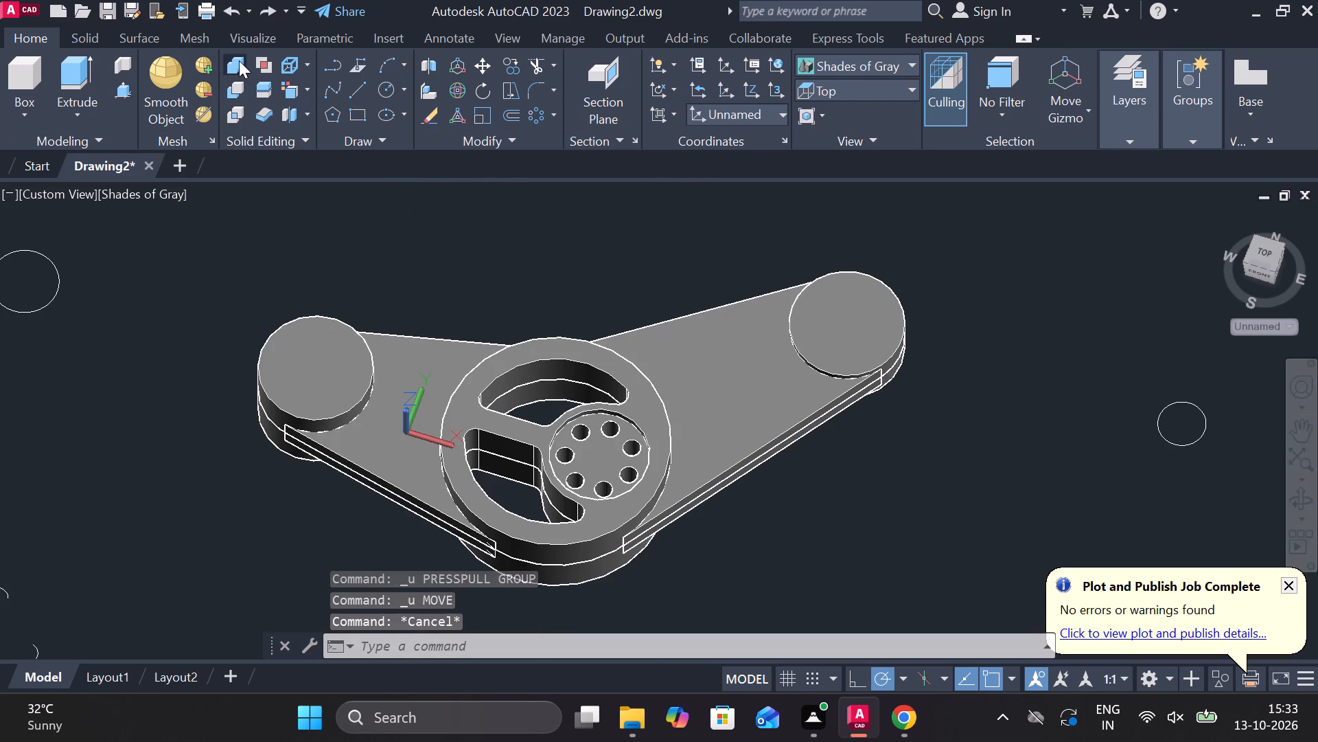
click(850, 346)
shift+middle_drag(883, 430, 813, 385)
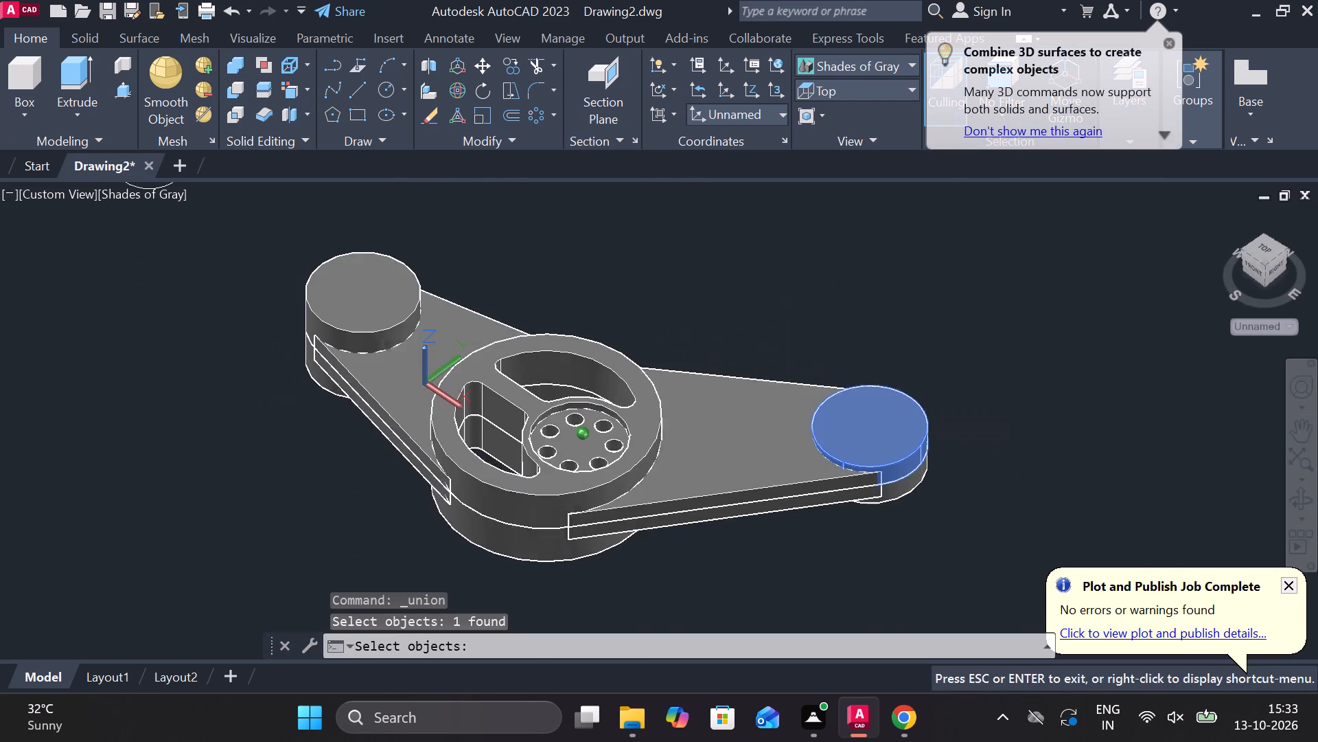
shift+middle_drag(813, 385, 811, 379)
click(914, 478)
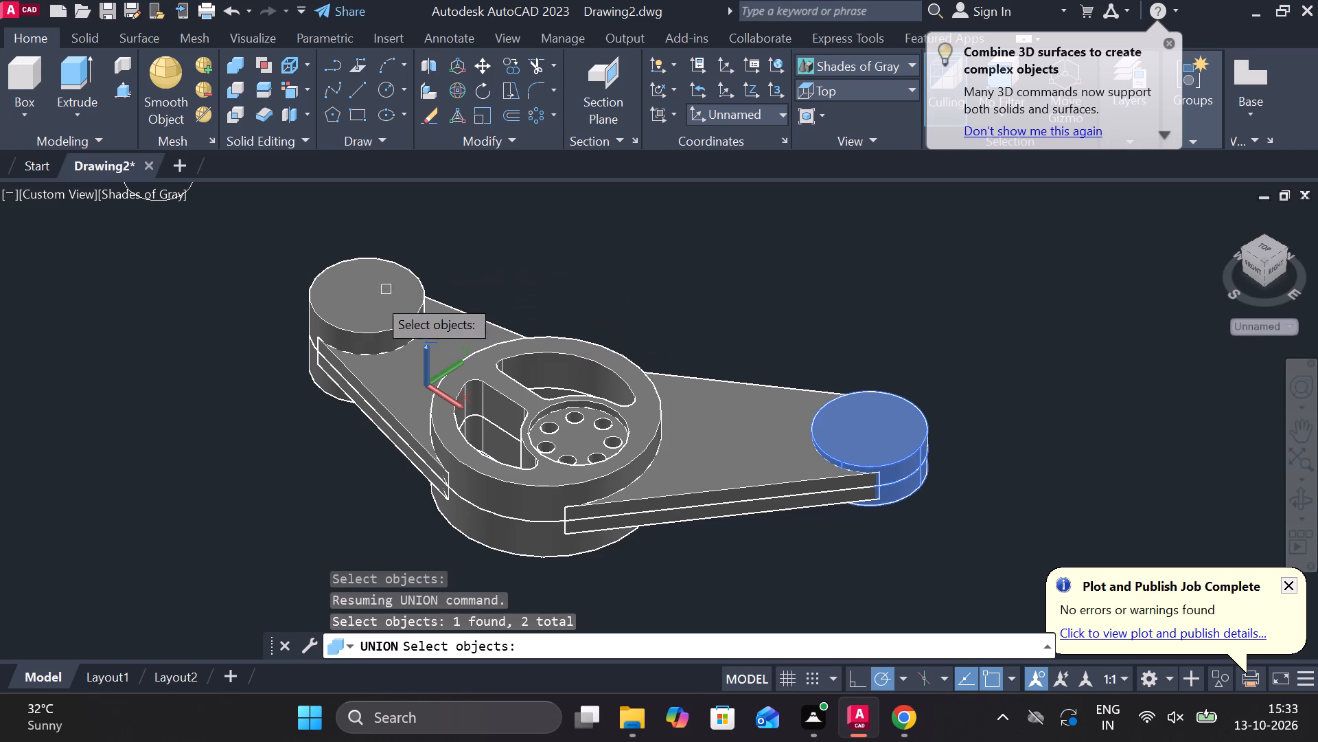
click(374, 299)
click(329, 392)
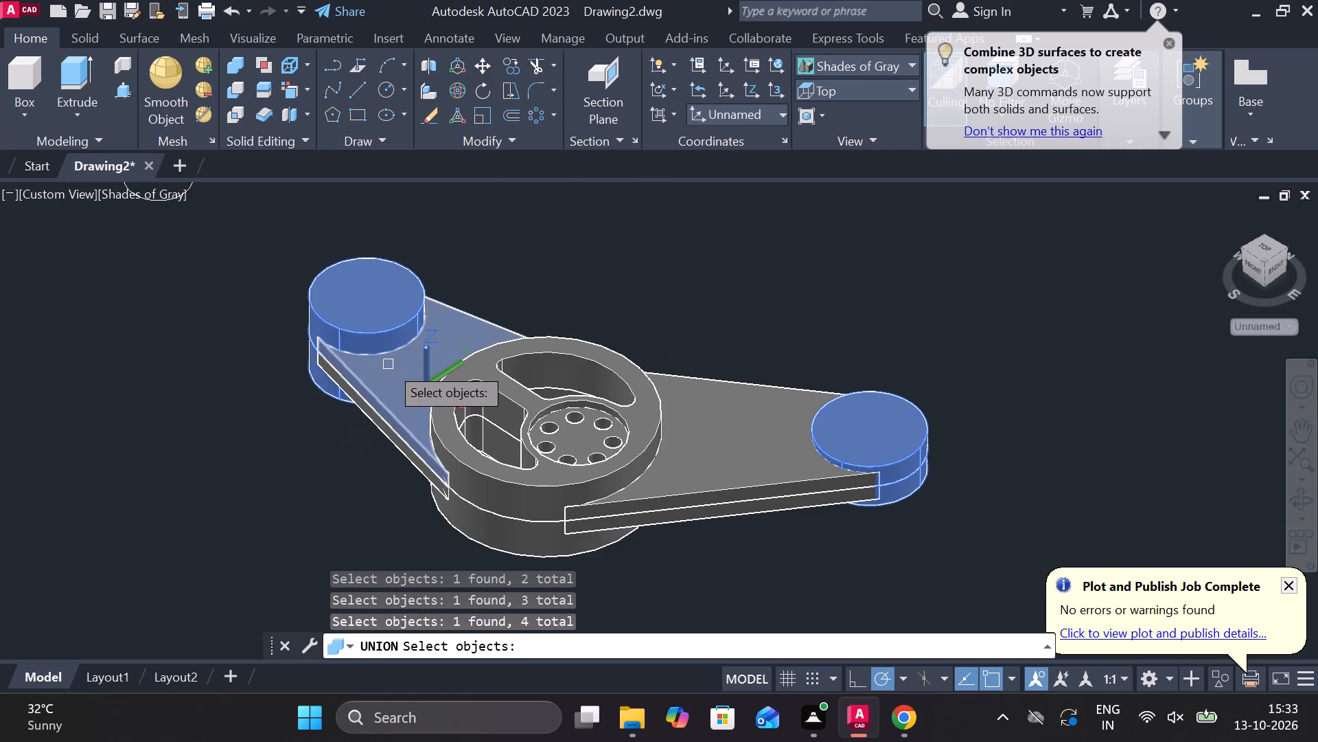
click(389, 365)
click(397, 446)
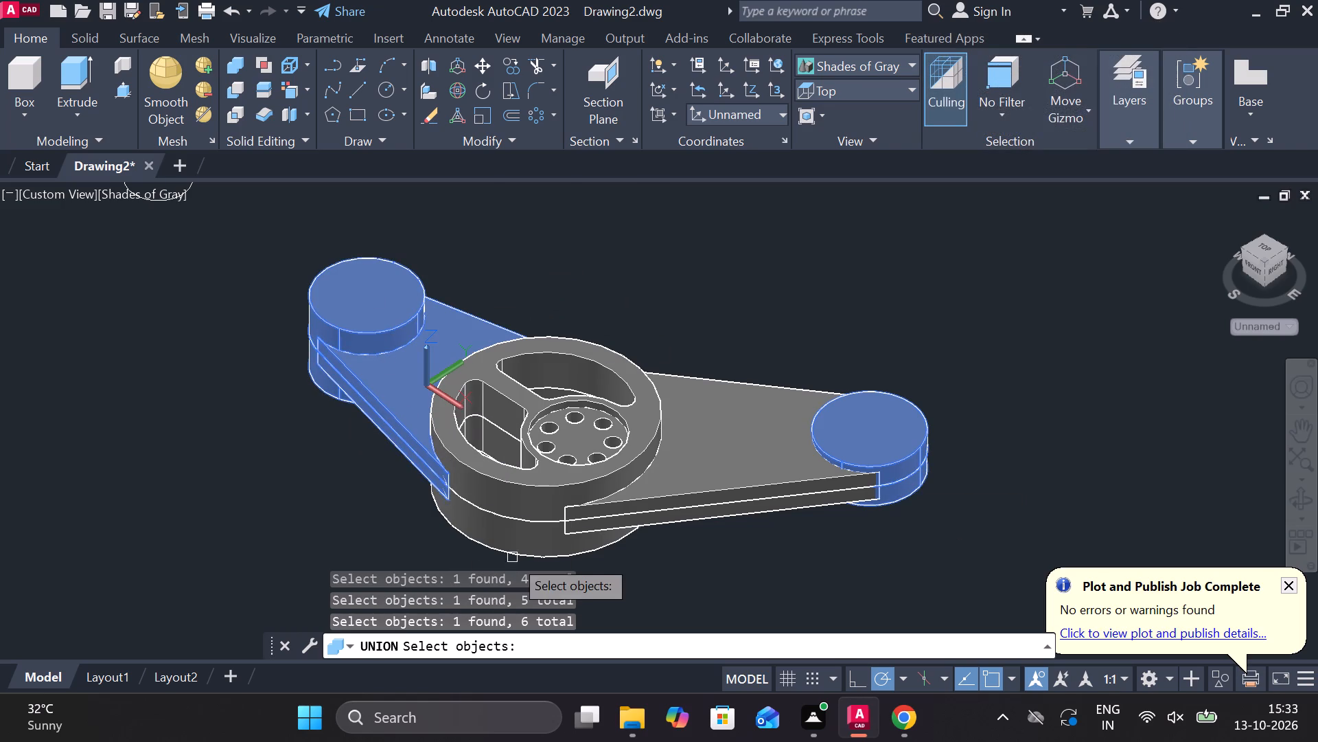
click(517, 541)
click(527, 515)
click(689, 482)
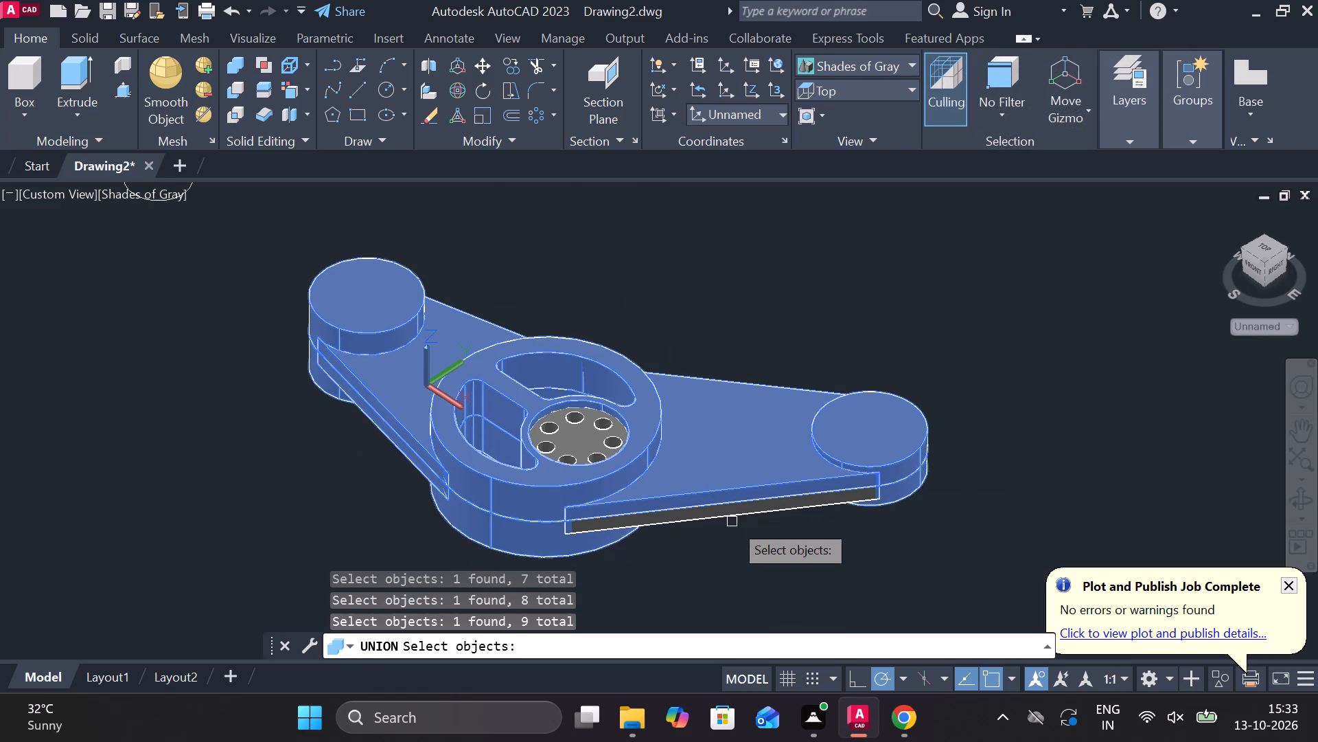
click(731, 518)
click(580, 425)
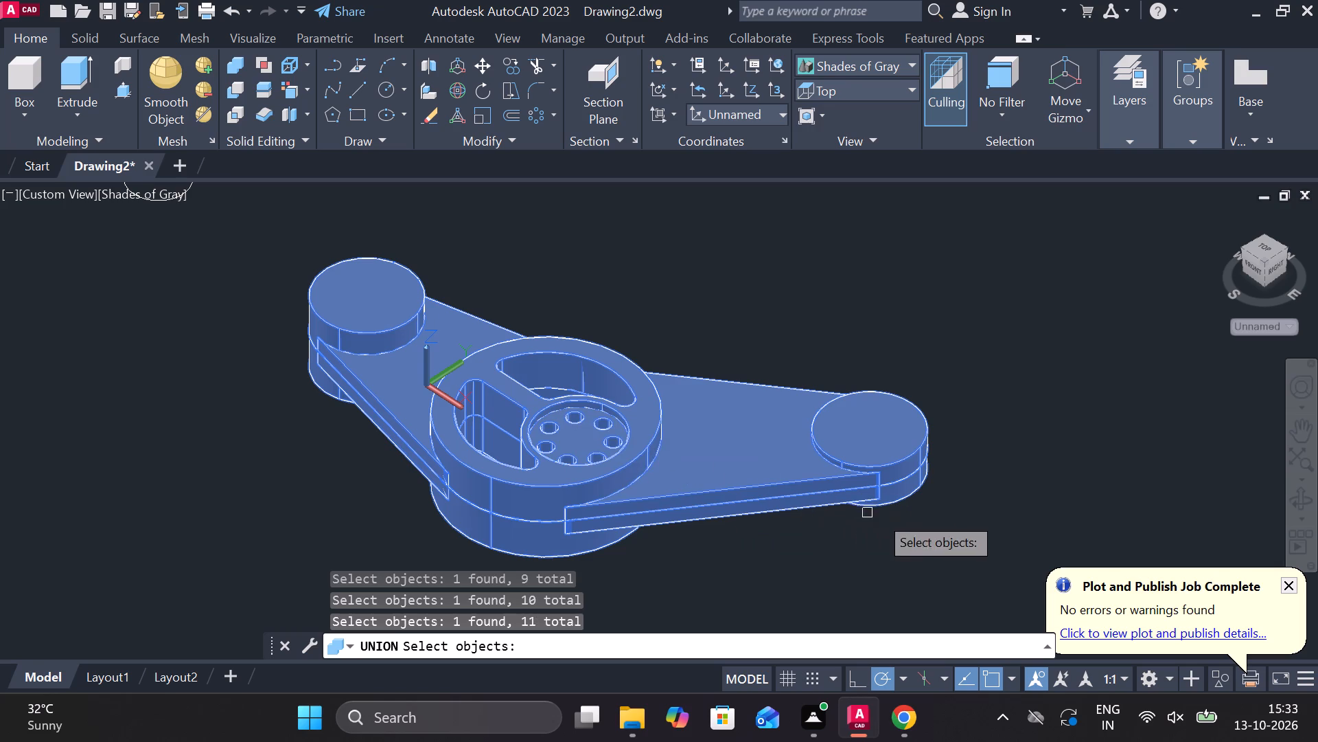
shift+middle_drag(879, 515, 761, 460)
shift+middle_drag(758, 456, 722, 372)
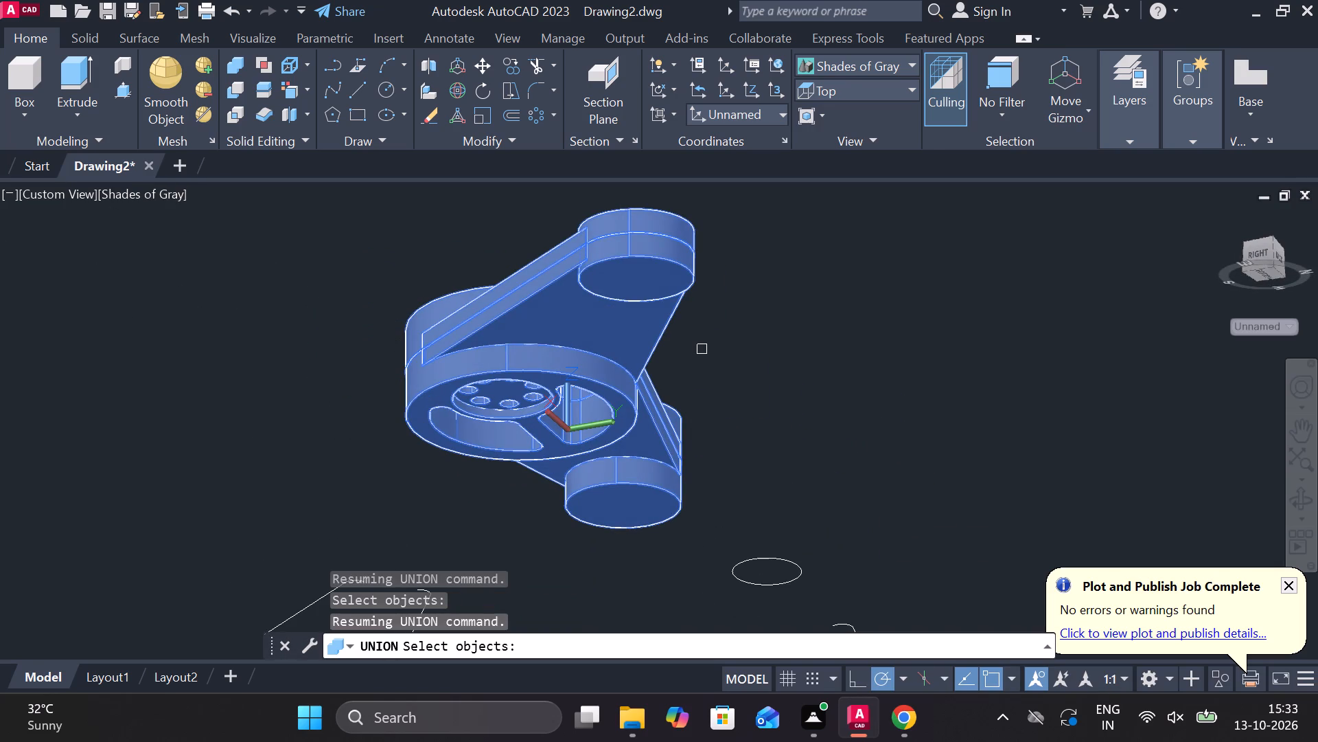
key(Return)
scroll(611, 342, down, 1)
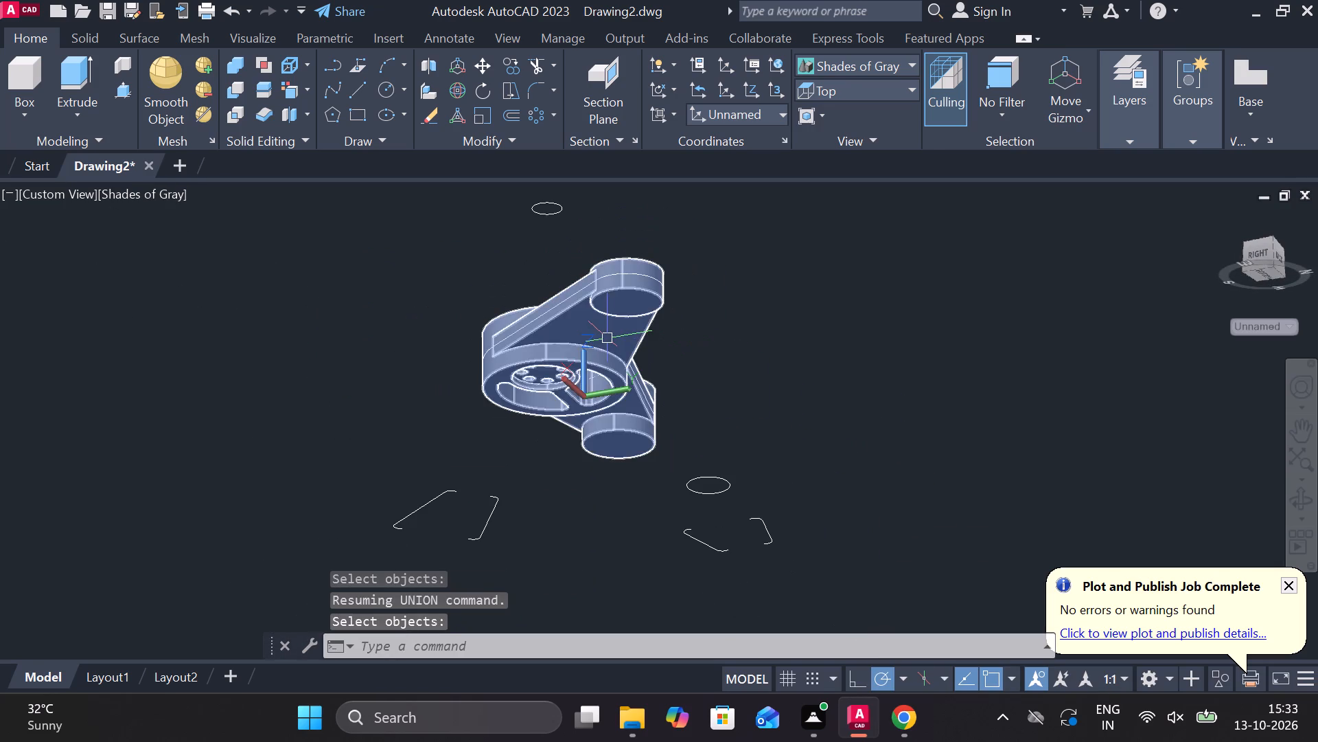
click(608, 339)
key(Escape)
Move the small loose circle beside the longer arm from its centre to the centre of that arm's round boss top.
scroll(416, 318, up, 1)
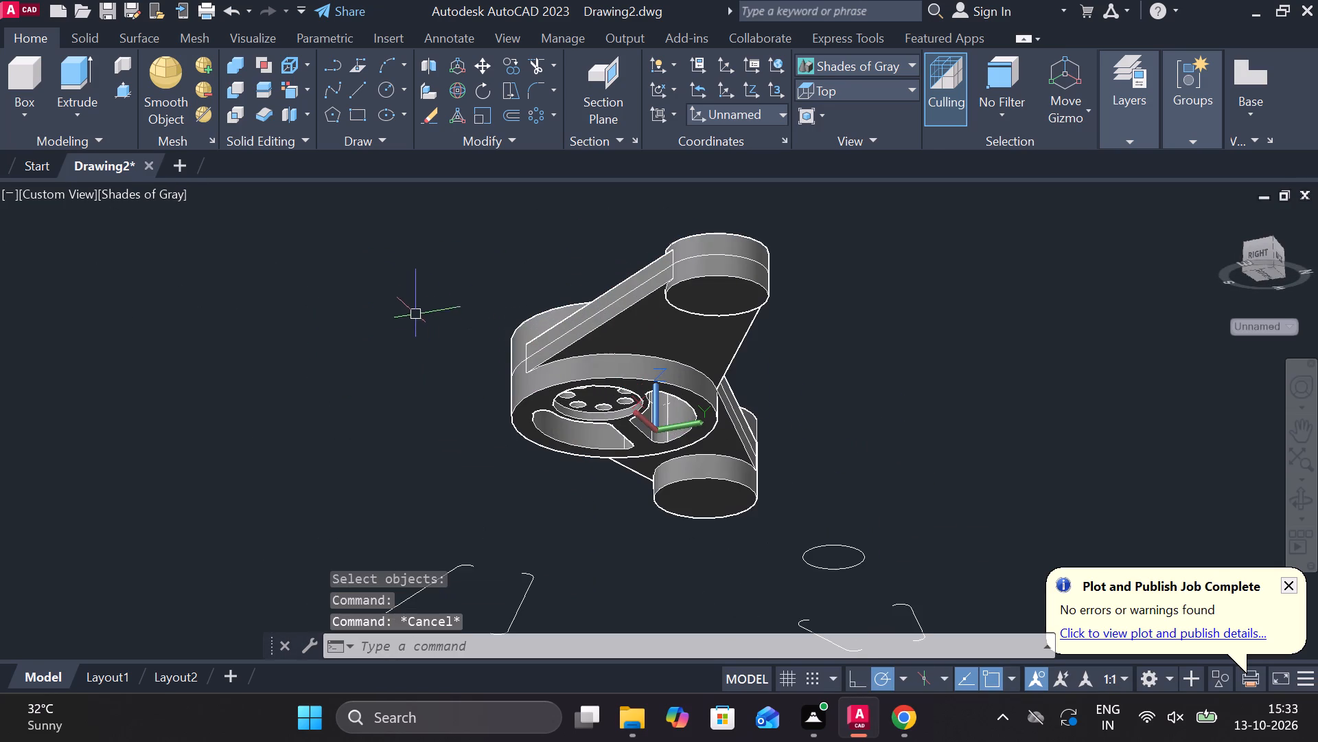
shift+middle_drag(525, 318, 829, 530)
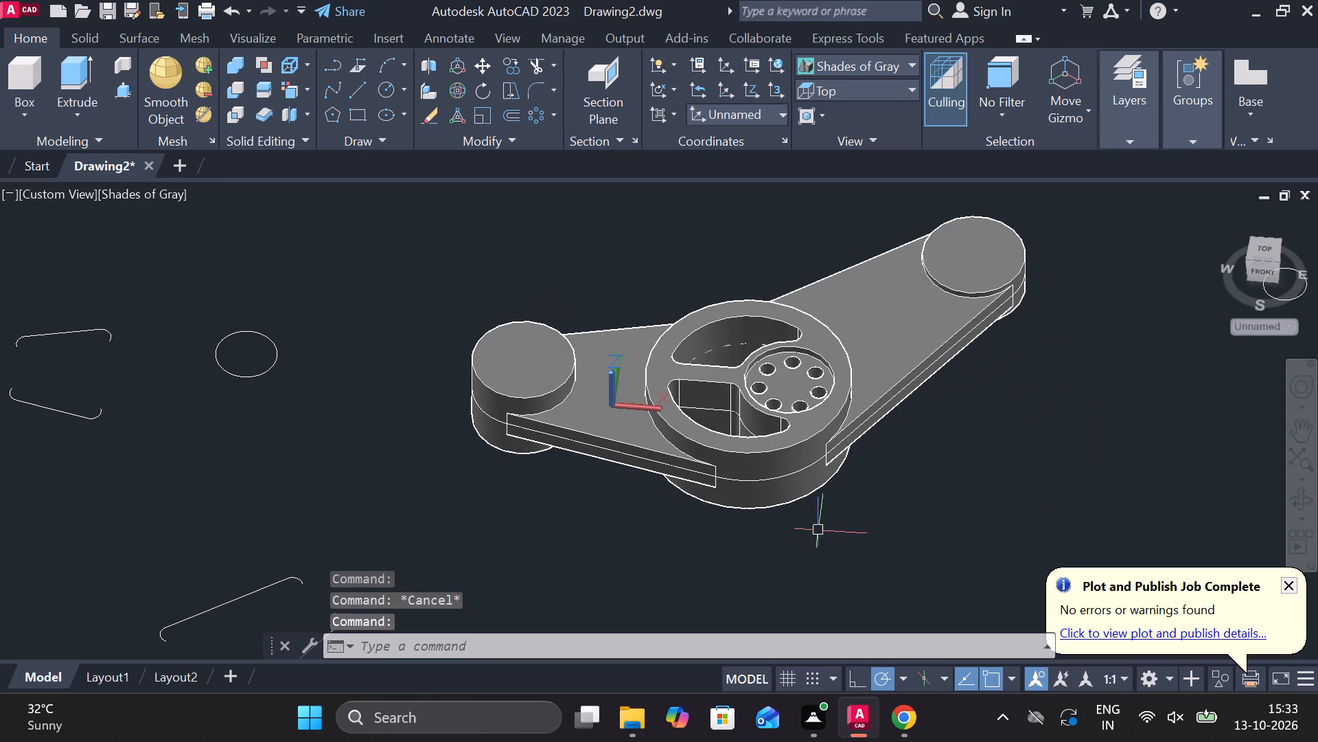
scroll(928, 475, up, 1)
shift+middle_drag(973, 445, 901, 477)
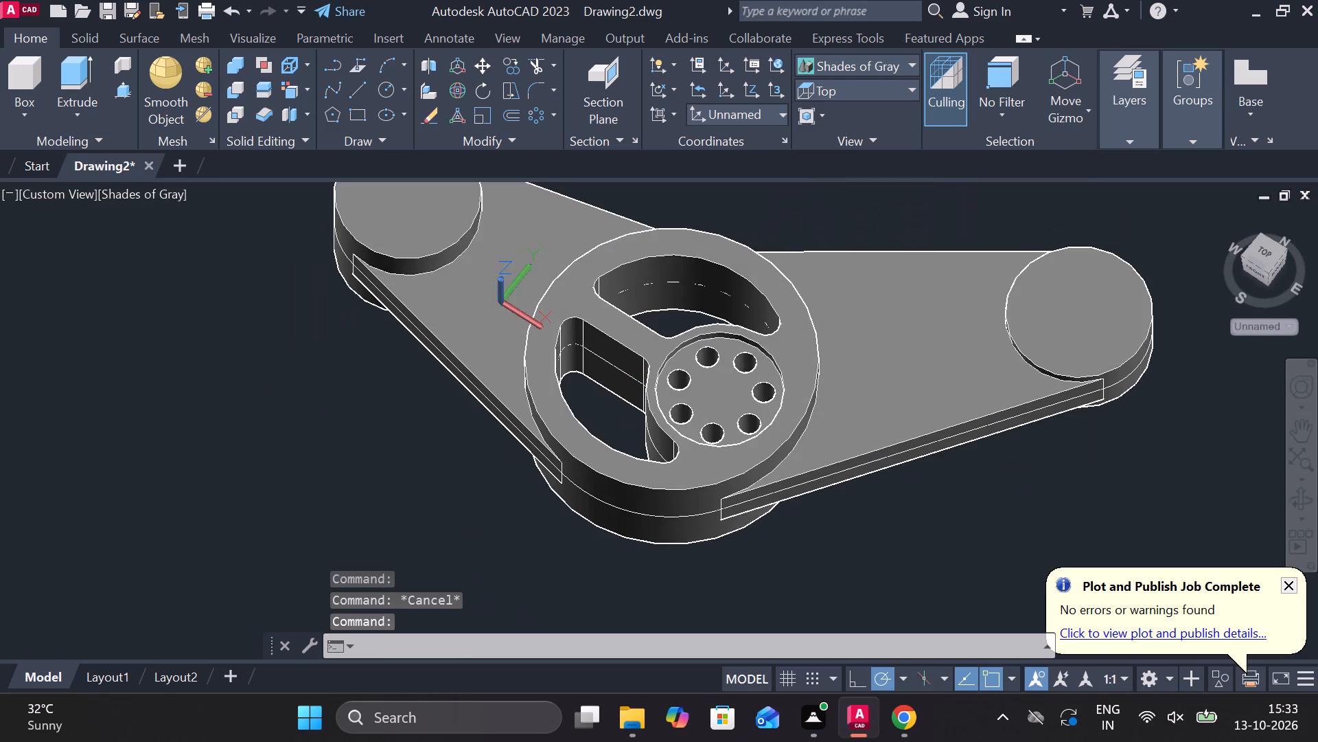
scroll(904, 477, down, 1)
middle_drag(982, 464, 673, 339)
drag(843, 313, 854, 316)
click(1004, 477)
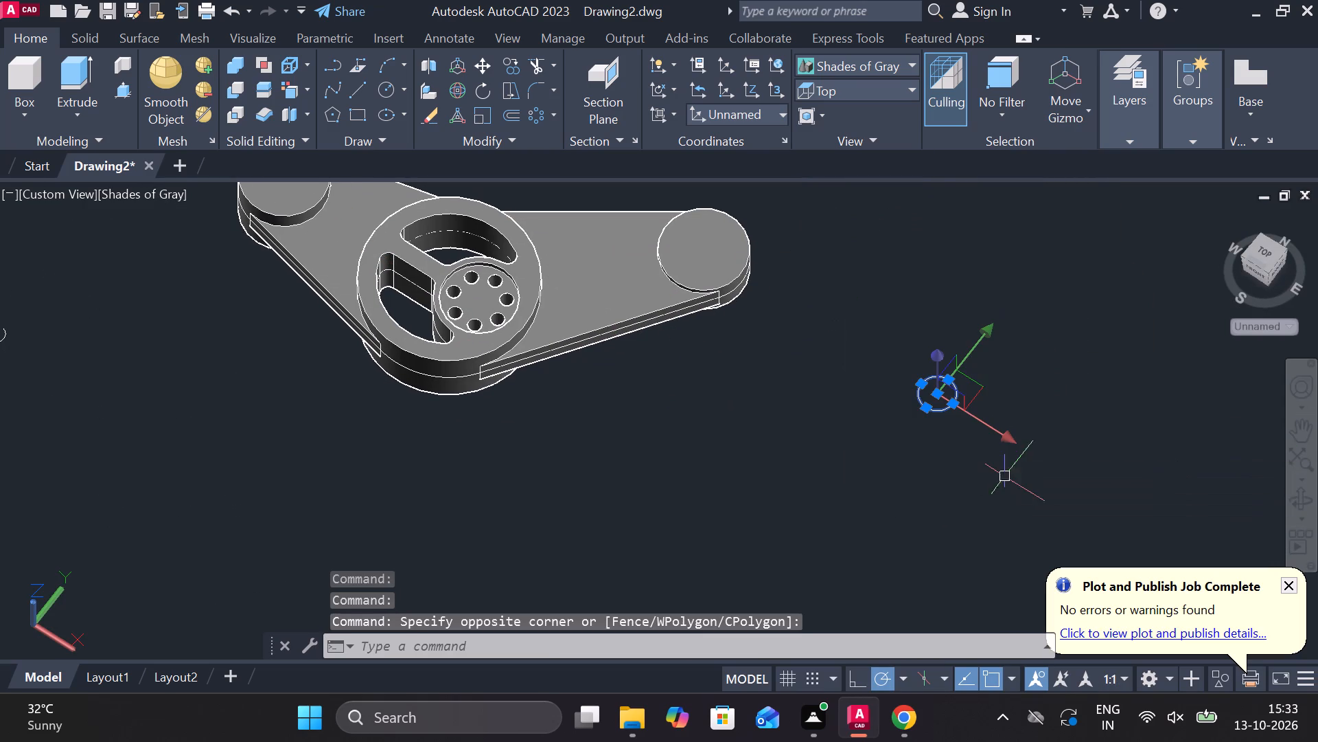
key(m)
key(Return)
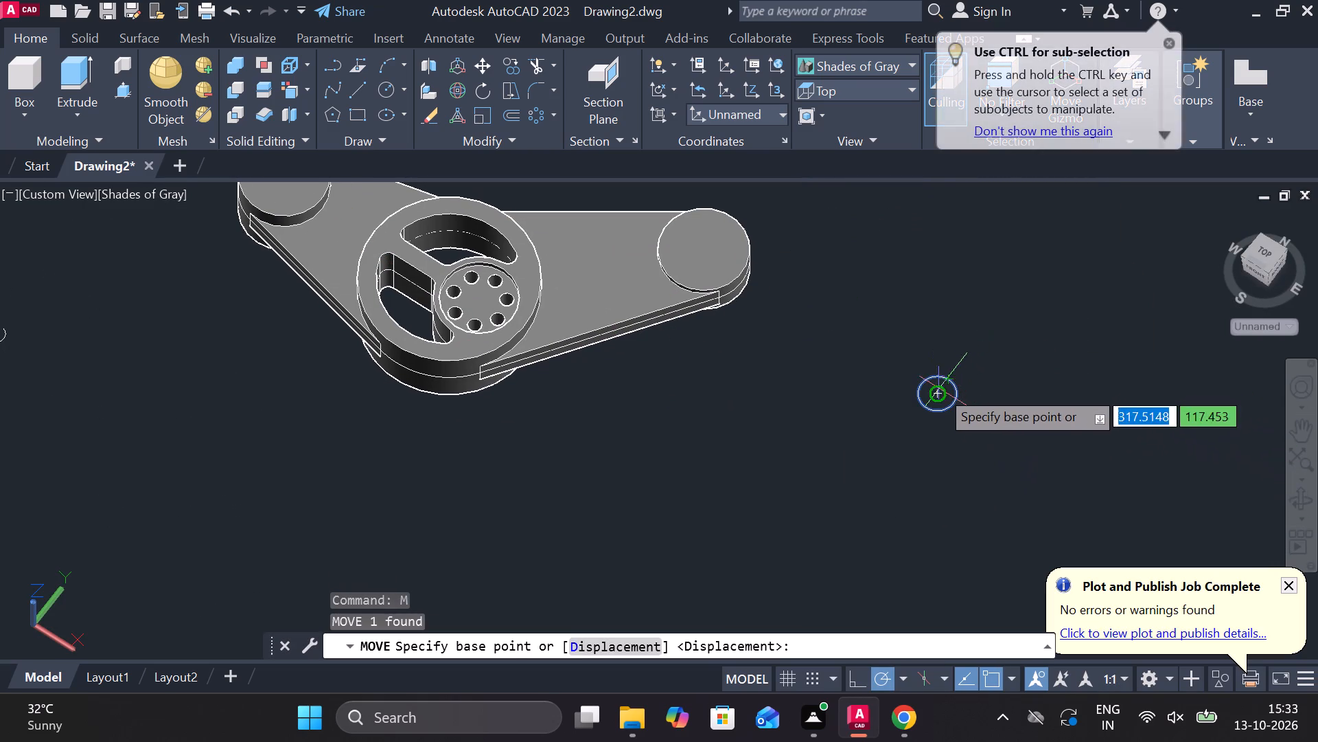
click(939, 389)
scroll(765, 300, up, 2)
middle_drag(739, 265, 751, 325)
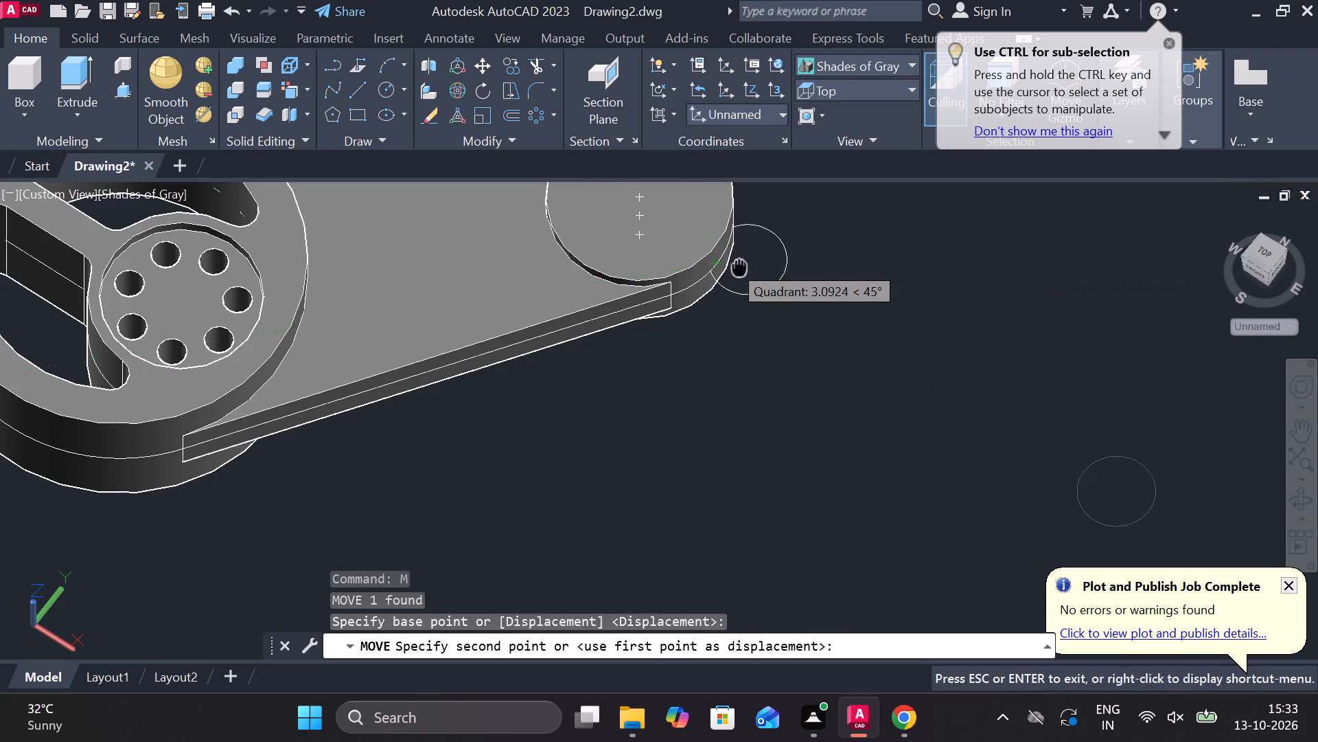
middle_drag(751, 325, 750, 346)
shift+scroll(724, 302, down, 1)
middle_drag(696, 374, 715, 407)
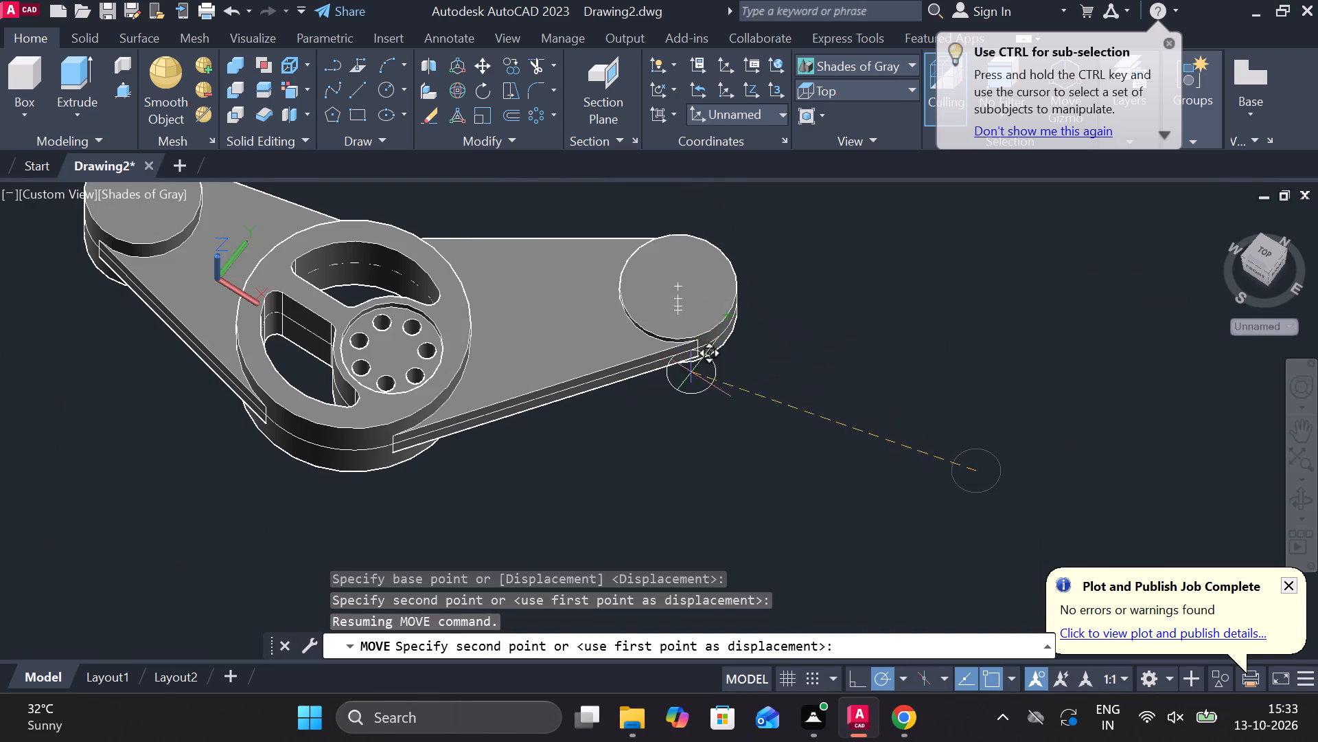
middle_drag(715, 407, 731, 550)
scroll(778, 452, down, 1)
shift+middle_drag(778, 452, 756, 371)
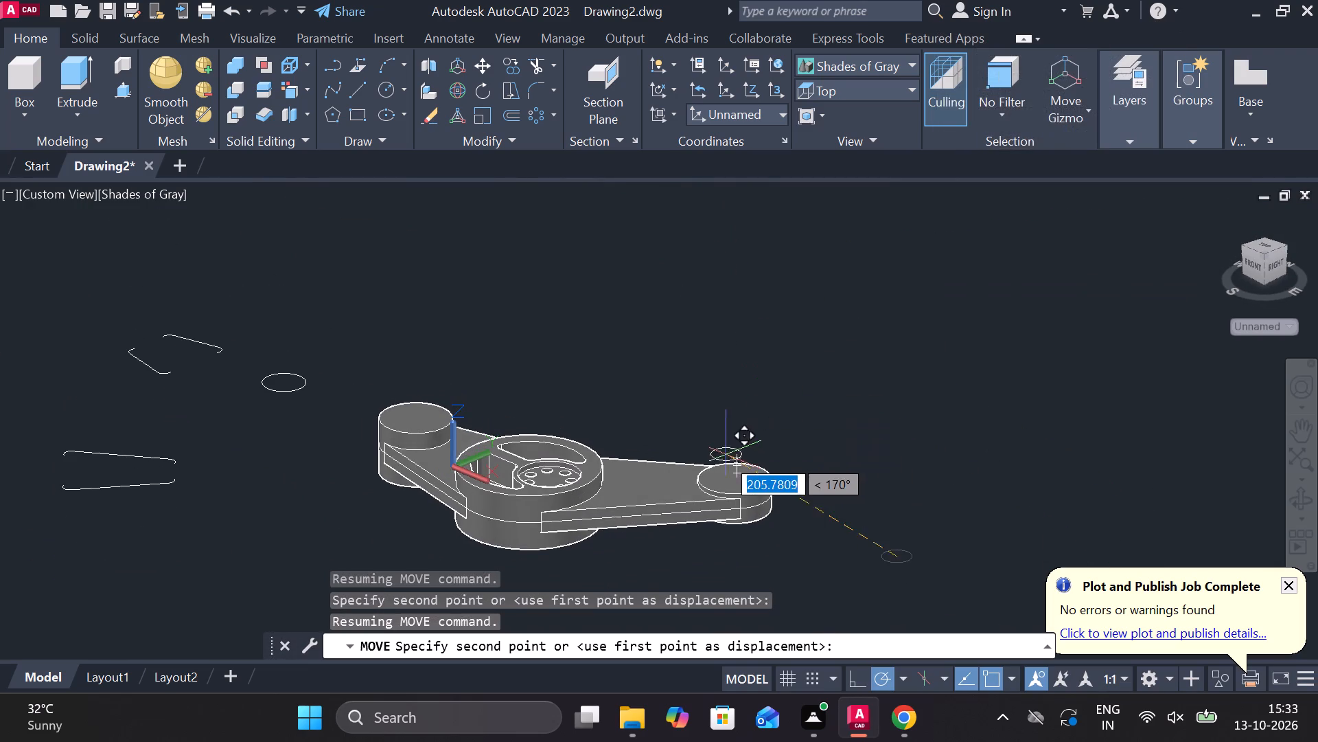
scroll(724, 465, up, 3)
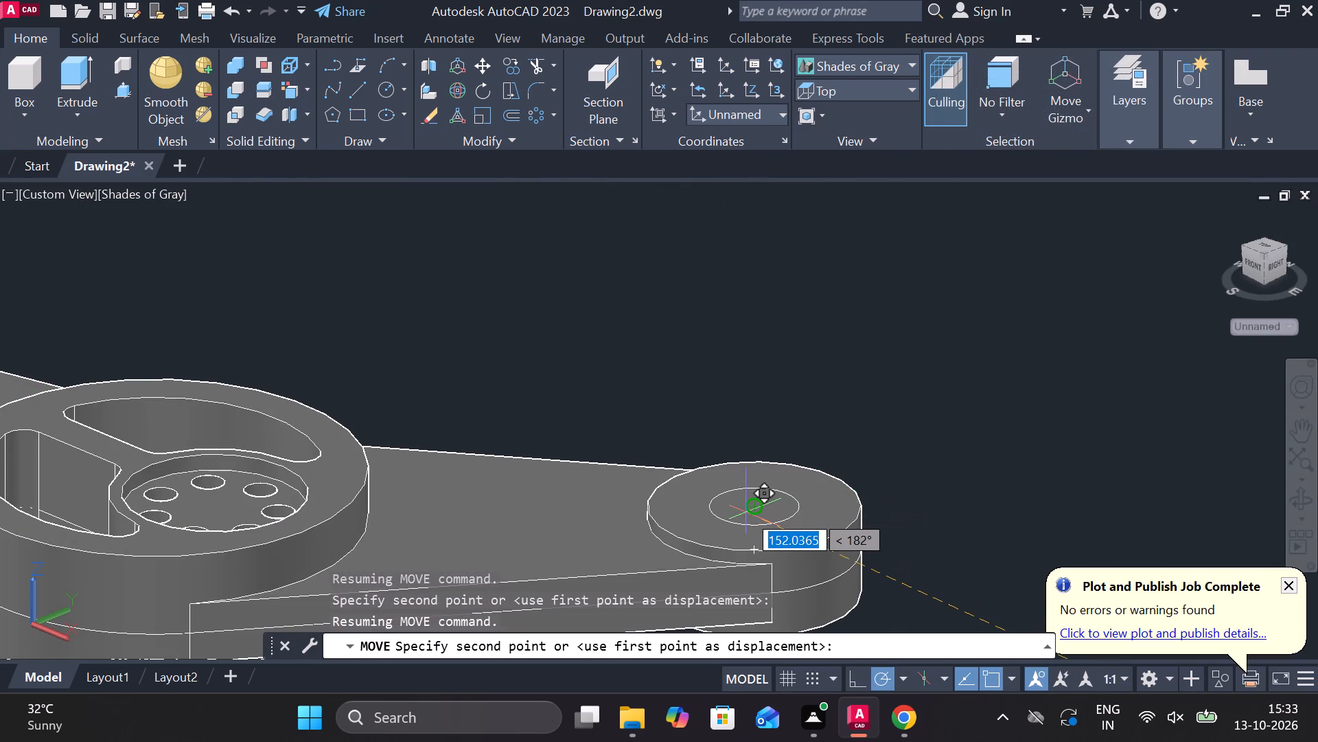
click(753, 512)
Presspull the circle on the longer arm's boss downward to cut a round hole into the boss.
scroll(866, 492, down, 1)
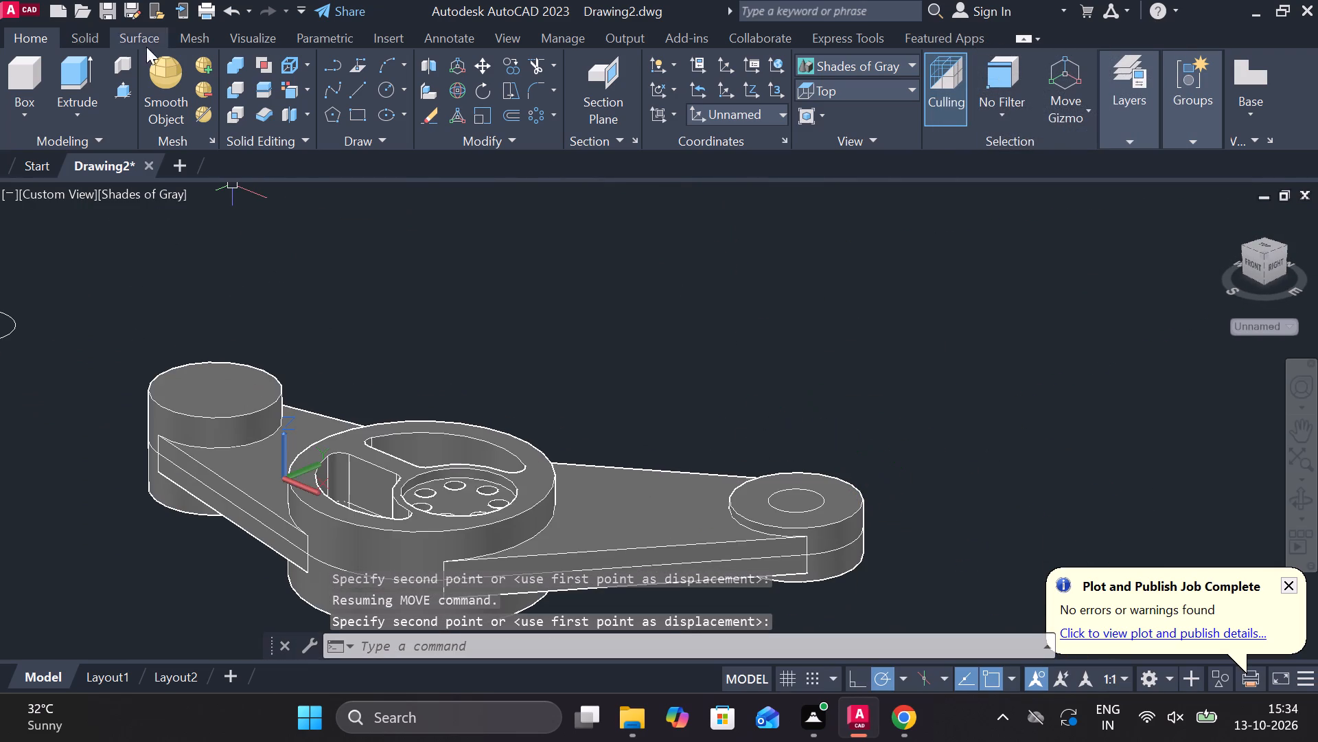
click(117, 90)
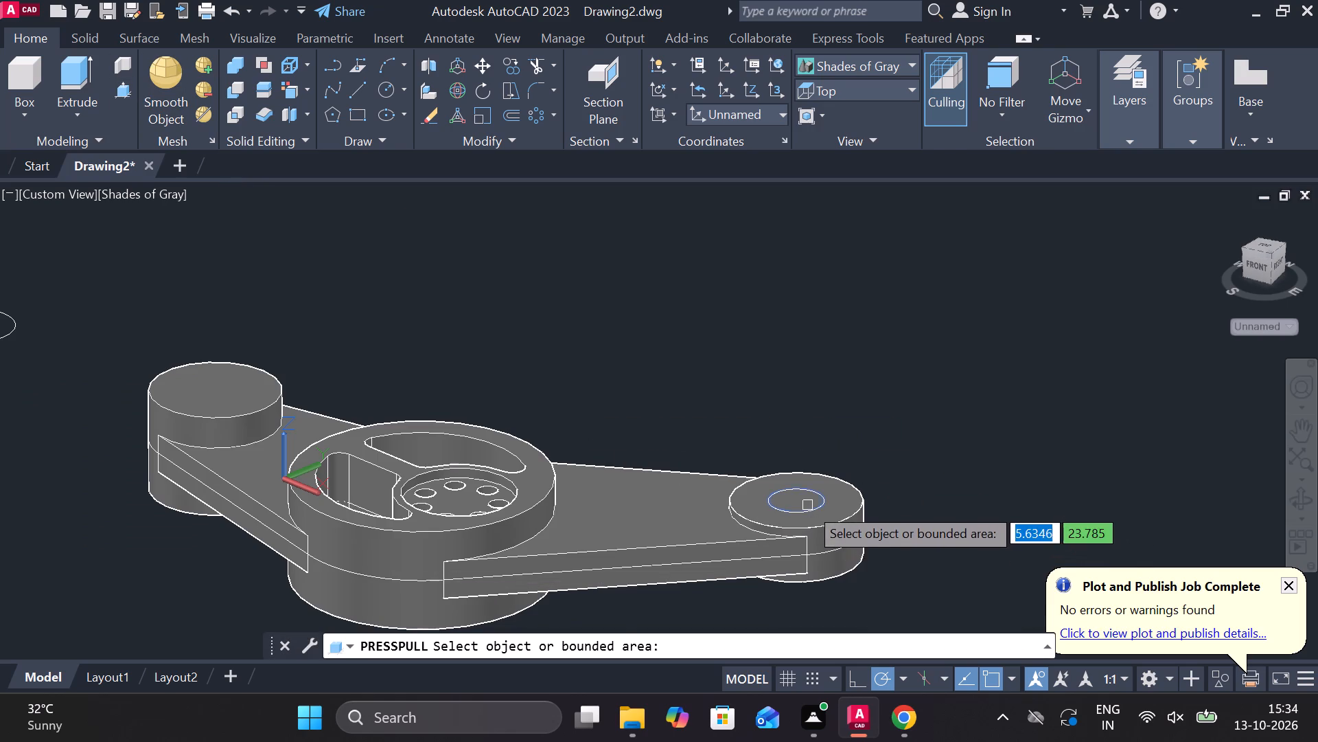
click(808, 506)
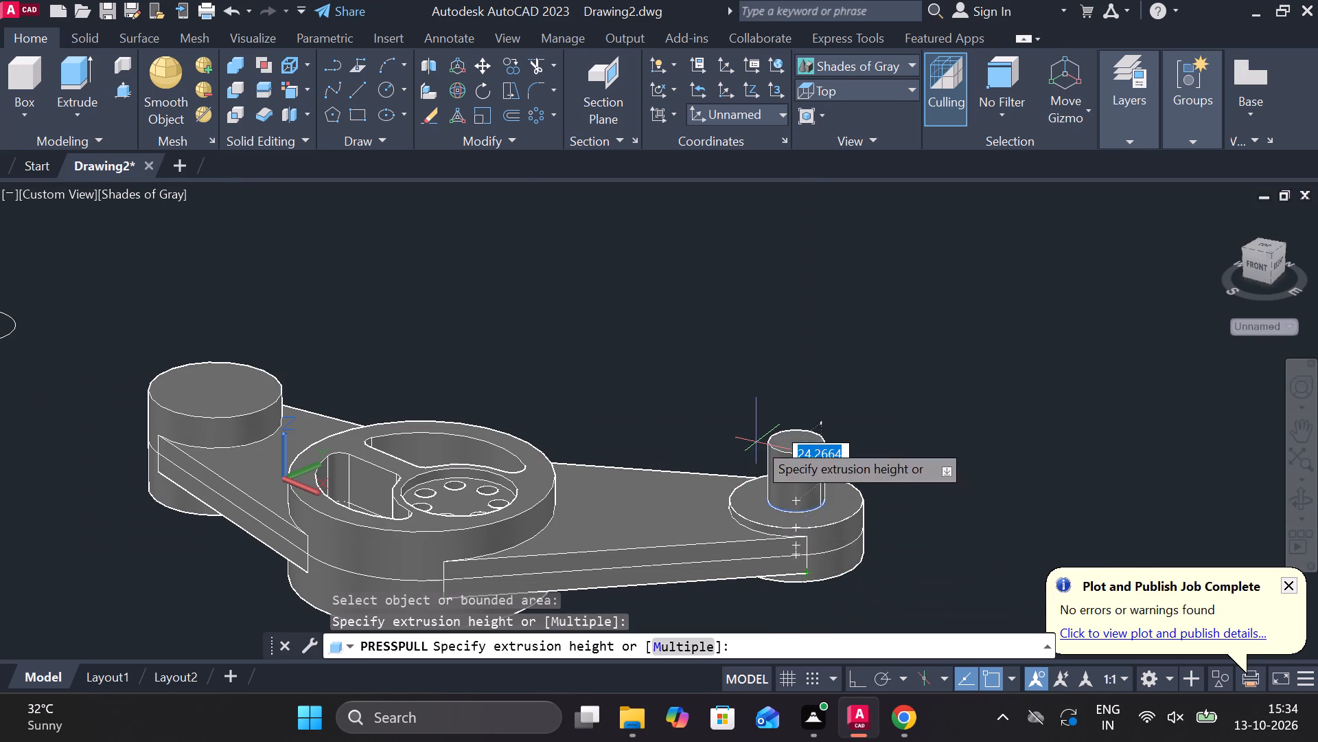
middle_drag(789, 551, 721, 415)
double_click(759, 523)
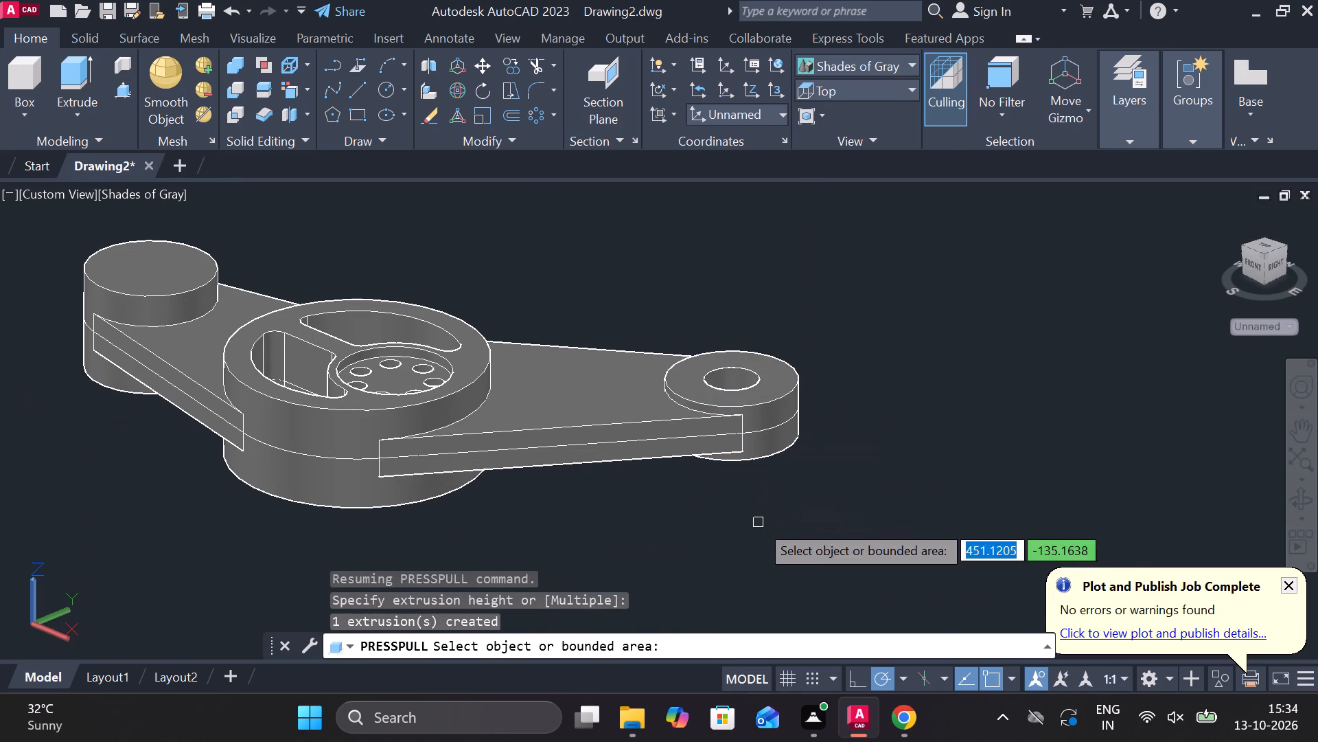
Presspull the floor of the longer arm's boss hole down past the boss's underside to cut it right through.
shift+middle_drag(837, 462, 809, 453)
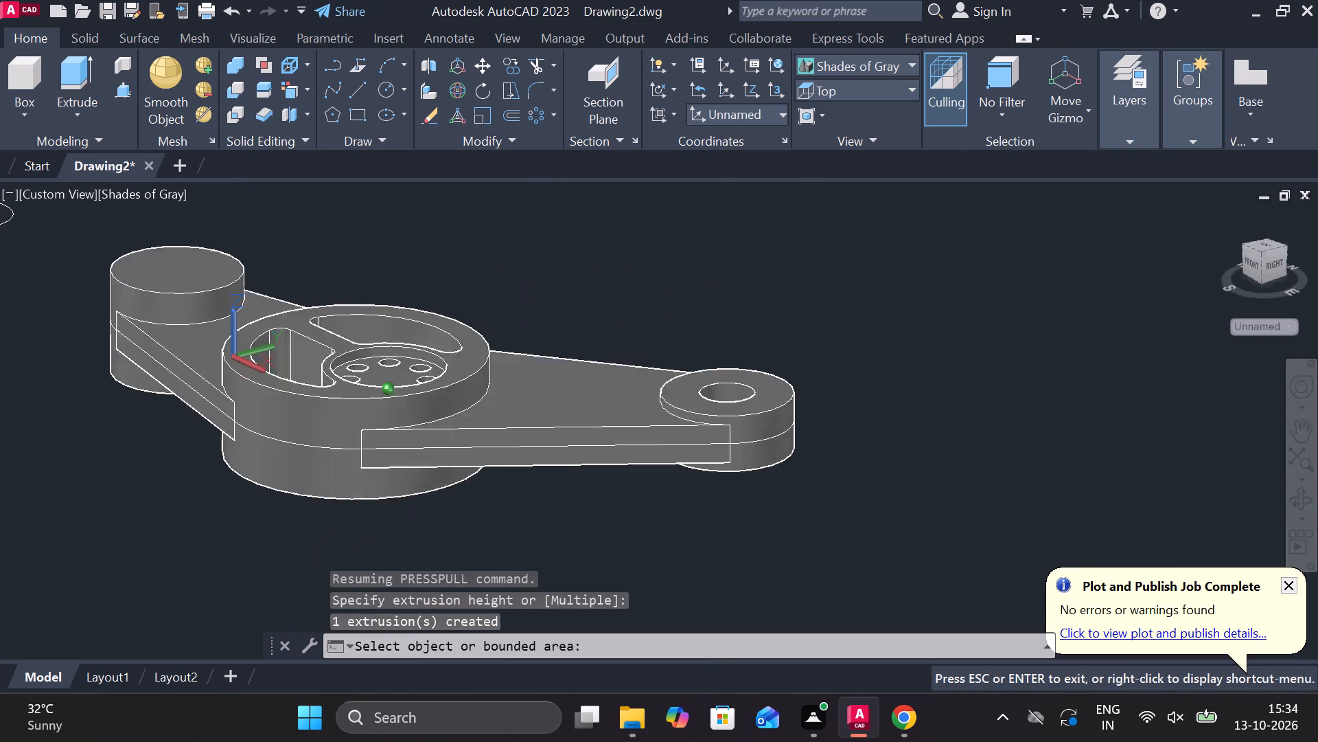
shift+middle_drag(809, 453, 787, 465)
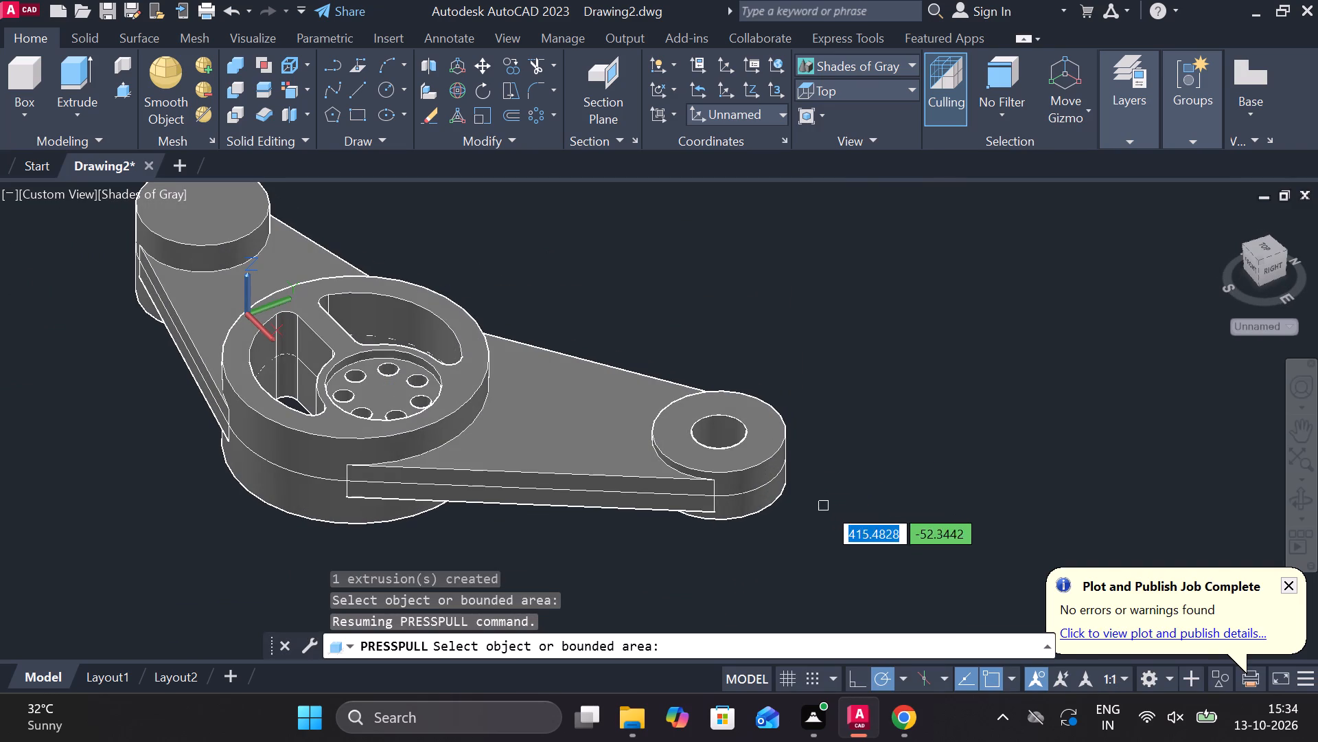
scroll(728, 469, up, 1)
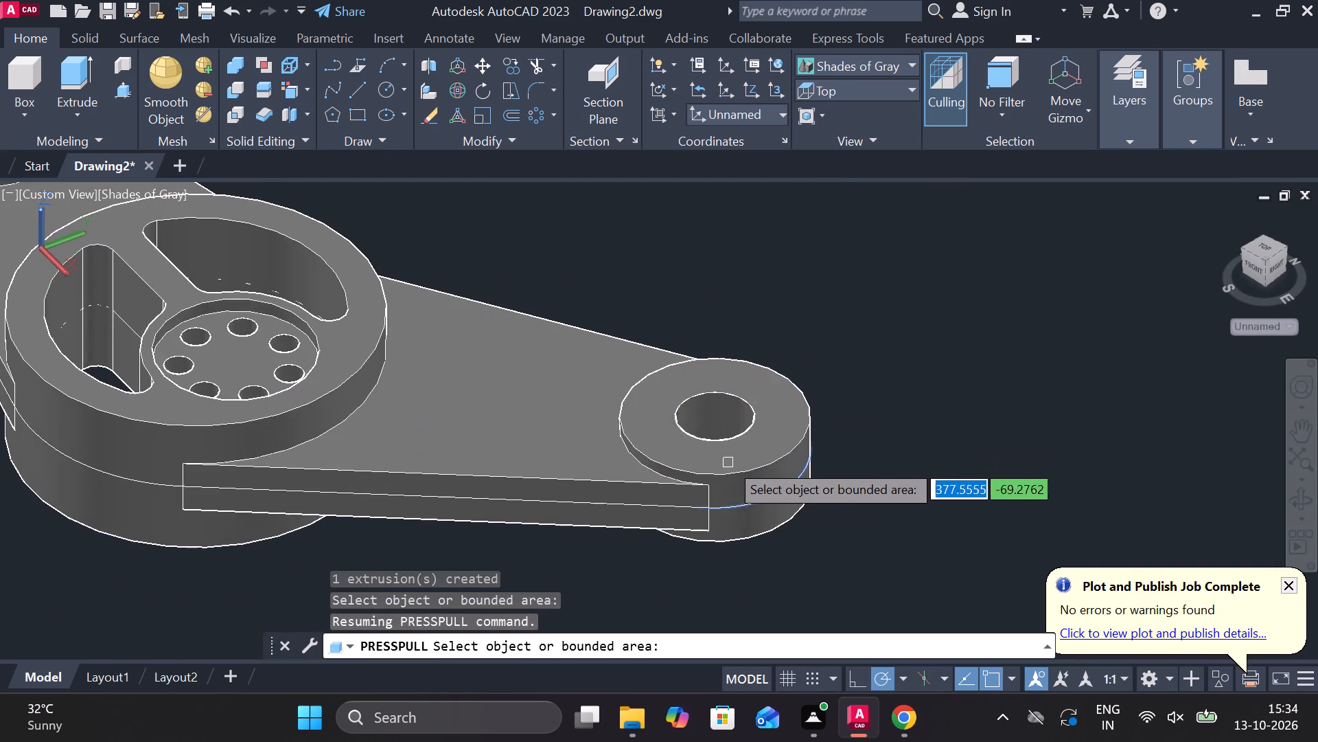
shift+middle_drag(728, 462, 743, 502)
click(724, 421)
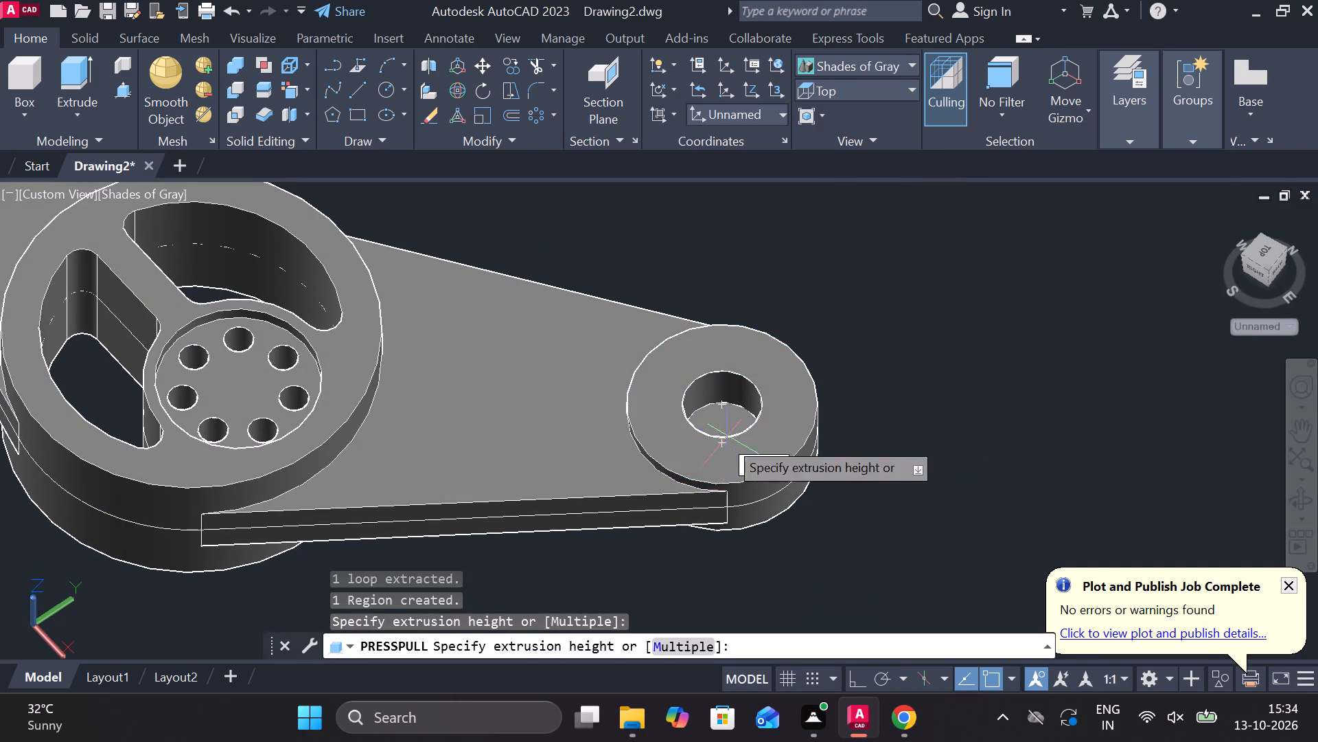
click(774, 567)
Move the remaining loose circle from its centre to the centre of the shorter arm's round boss top.
scroll(800, 548, down, 2)
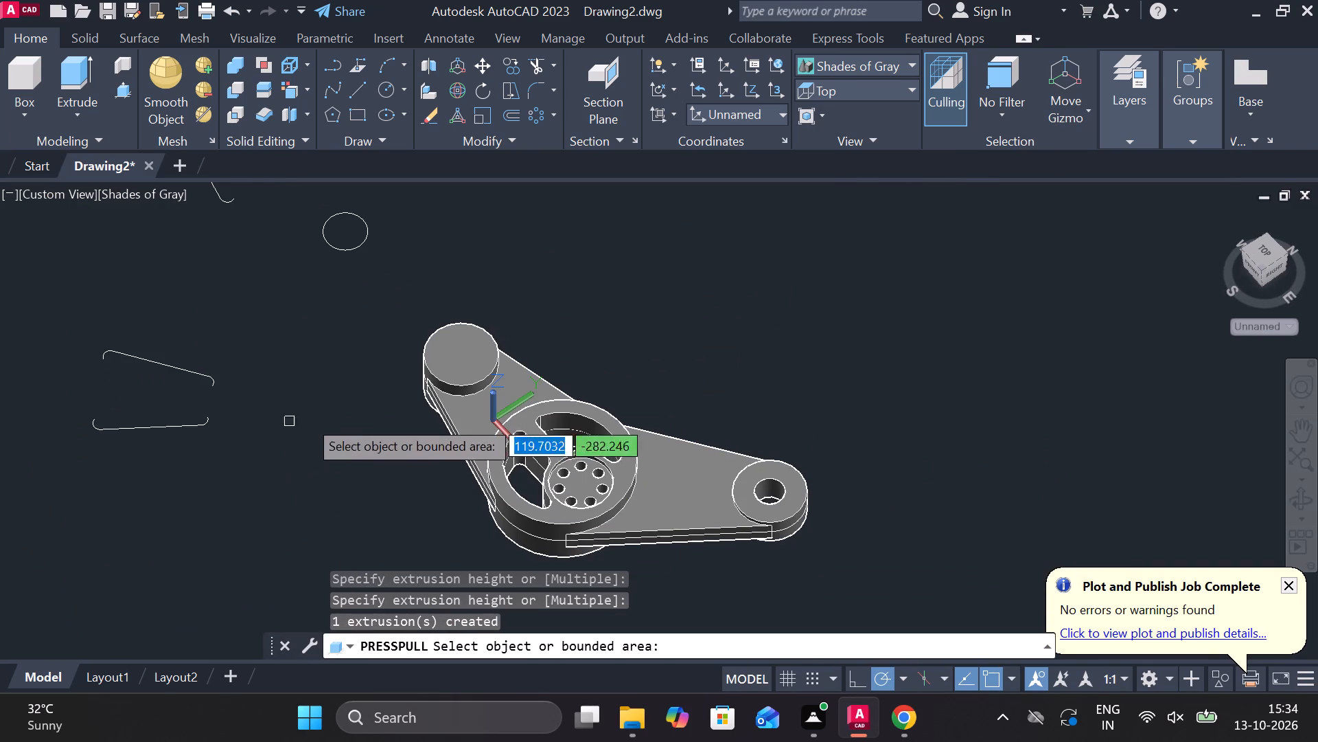
middle_drag(361, 392, 462, 494)
key(Escape)
click(378, 289)
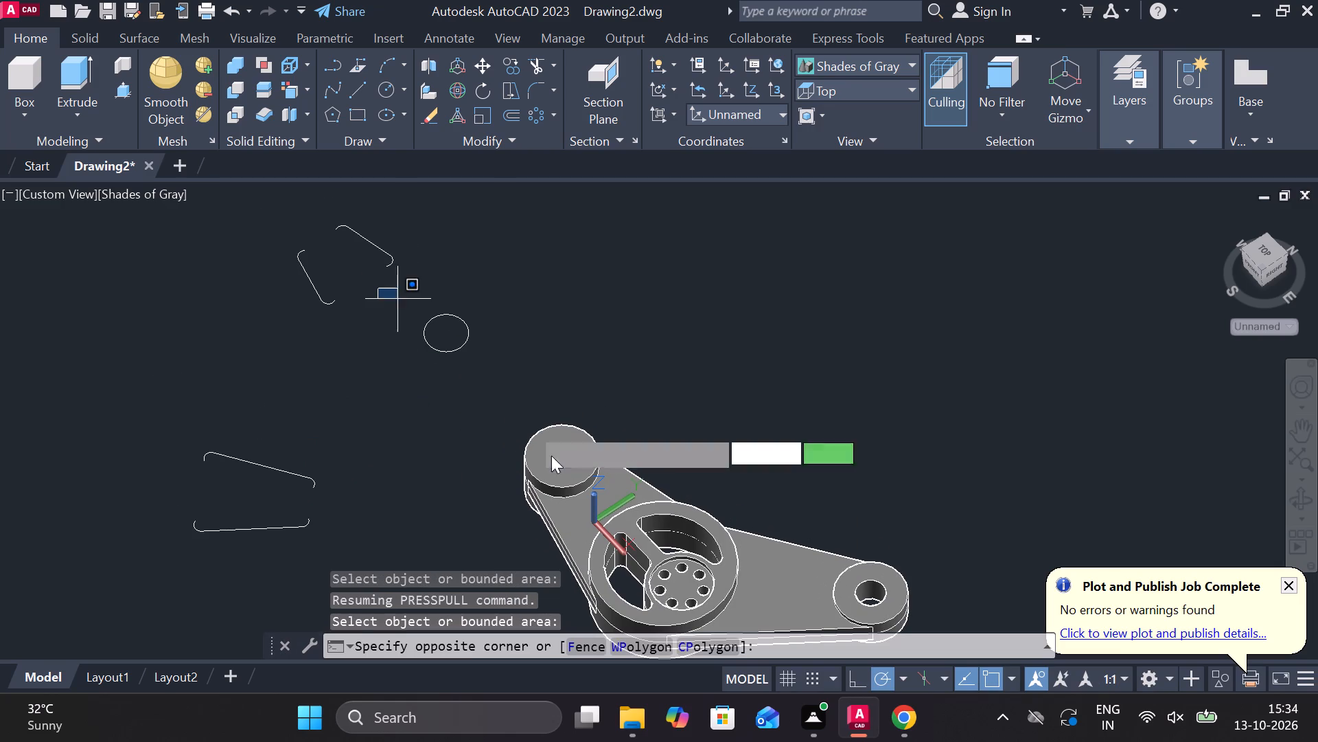
click(584, 379)
key(m)
key(Return)
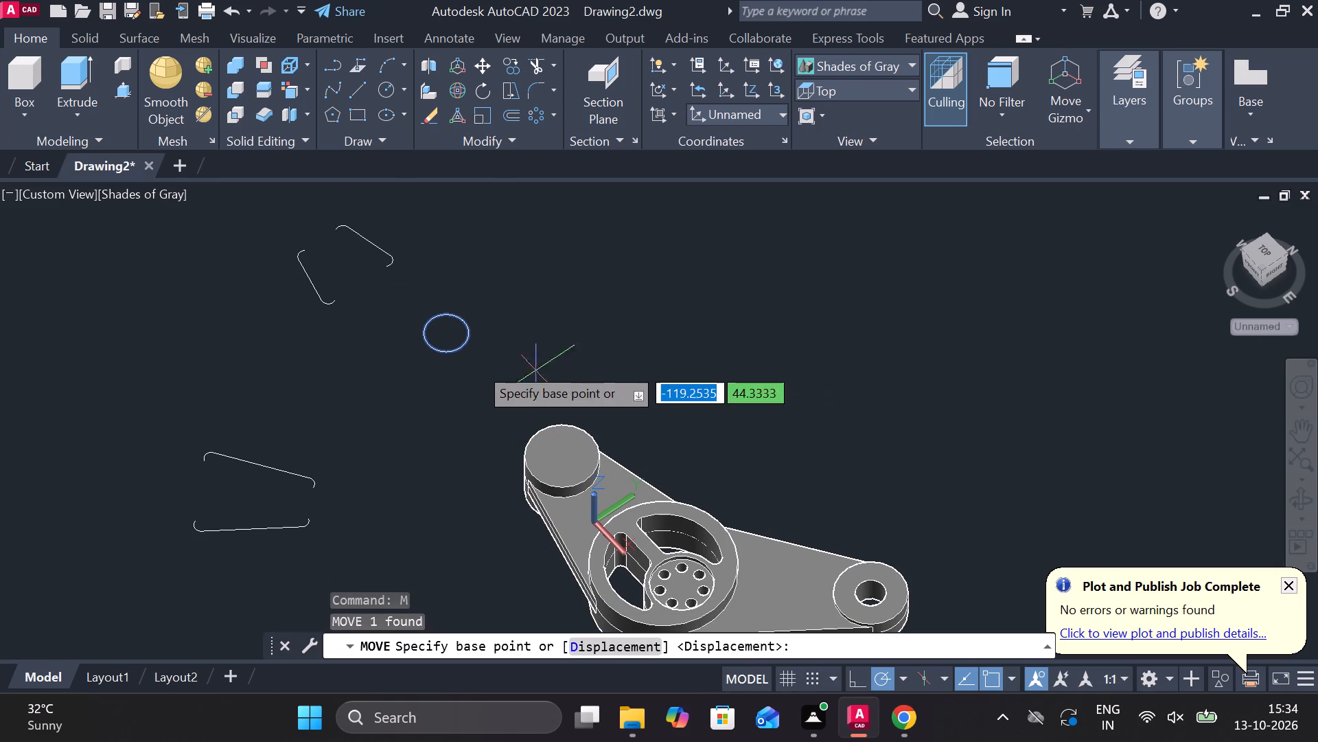
double_click(440, 336)
scroll(569, 378, up, 1)
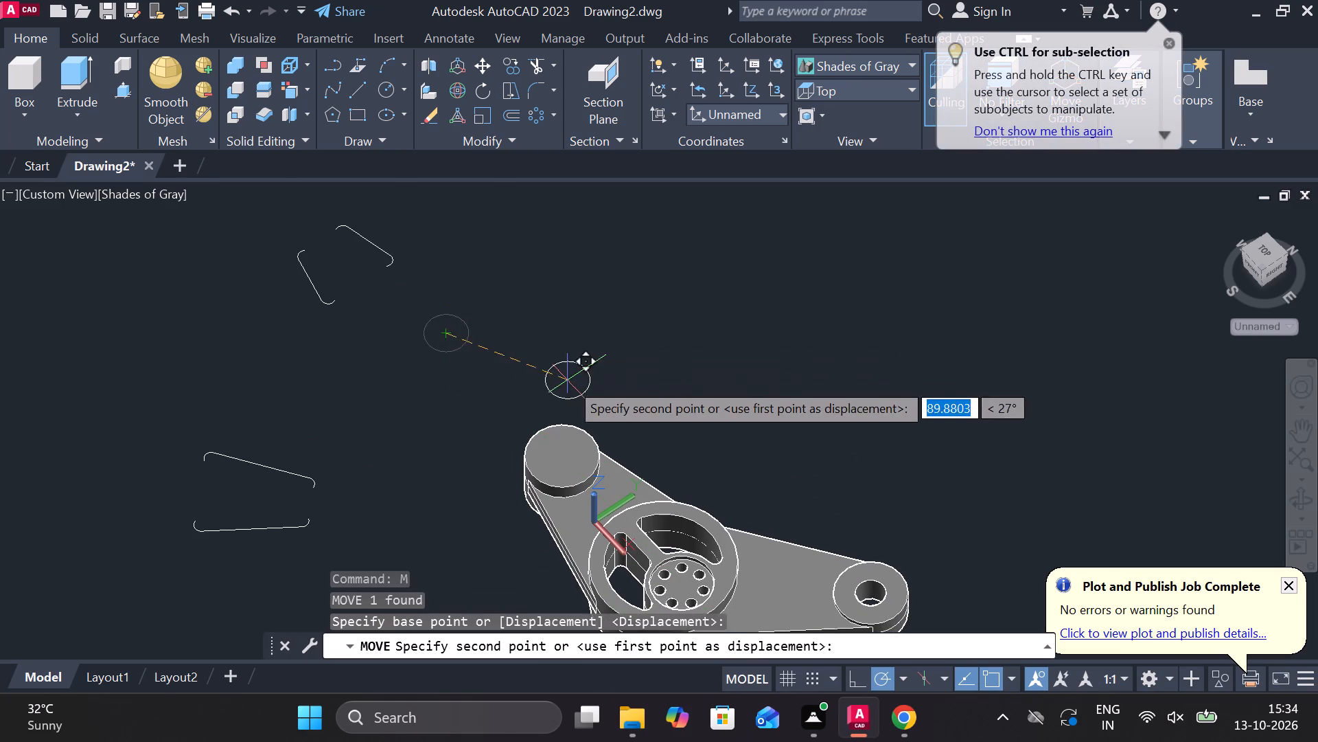
scroll(569, 378, up, 1)
scroll(381, 515, down, 1)
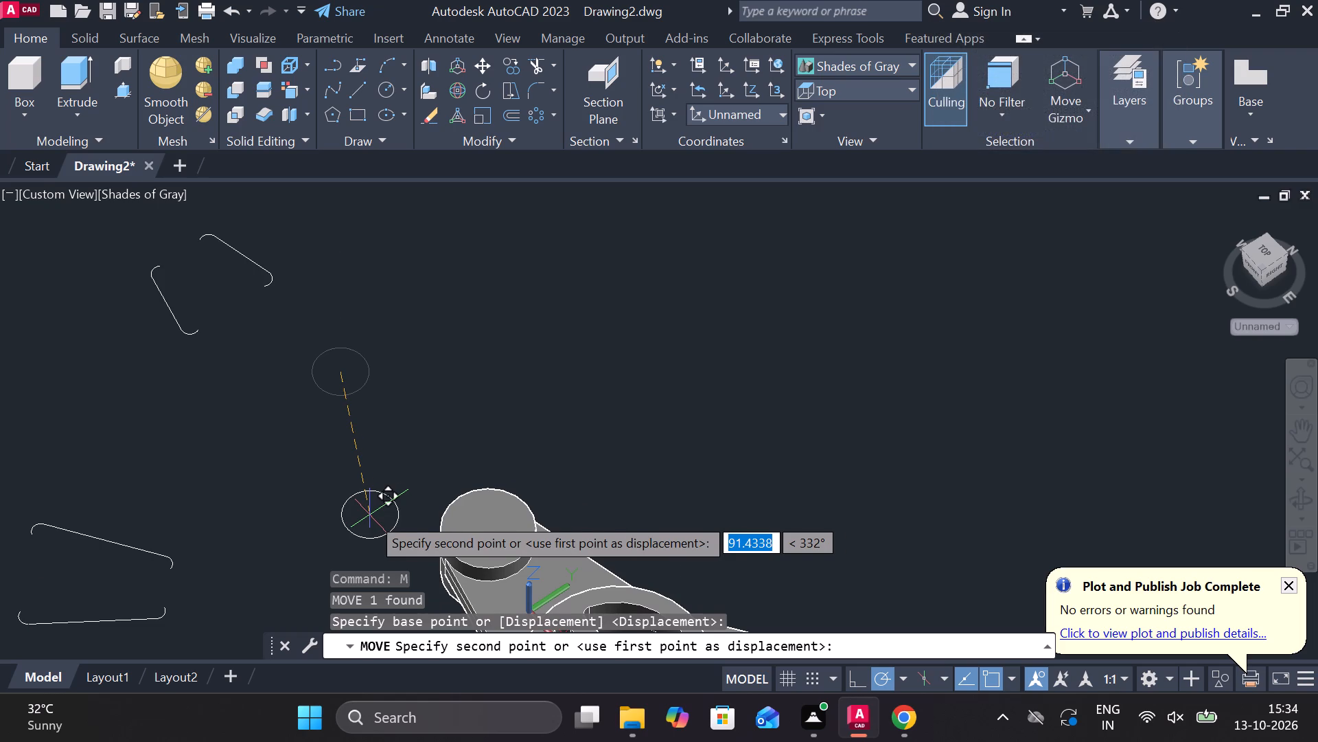
shift+middle_drag(676, 456, 726, 435)
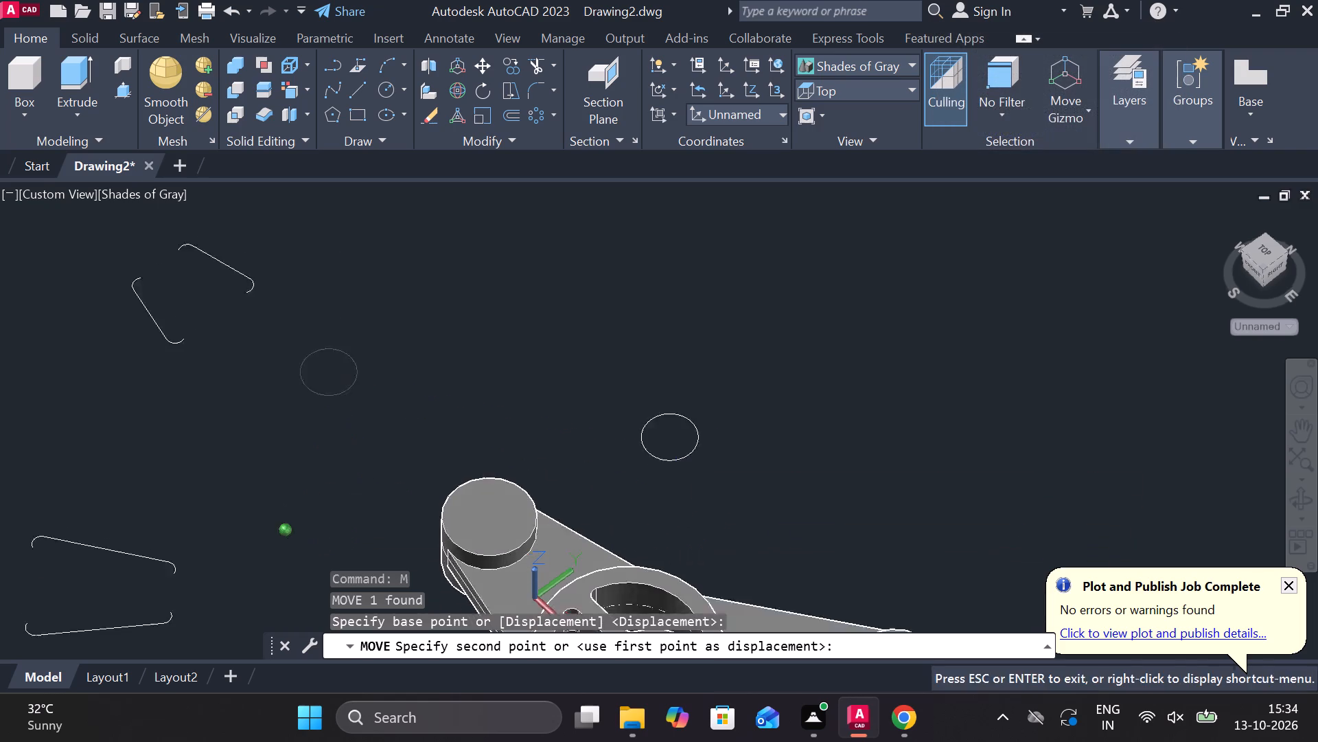
shift+middle_drag(726, 435, 826, 372)
middle_drag(349, 410, 572, 353)
scroll(544, 361, up, 2)
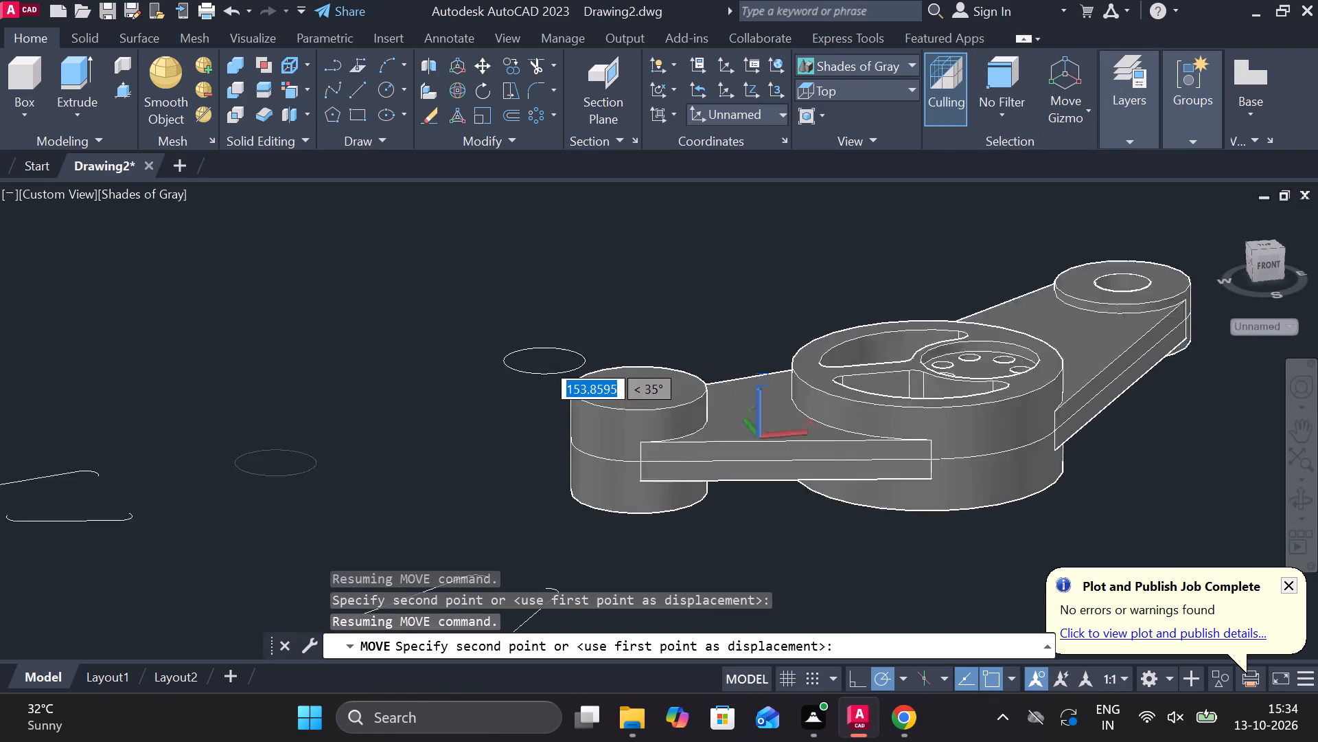
scroll(544, 361, up, 1)
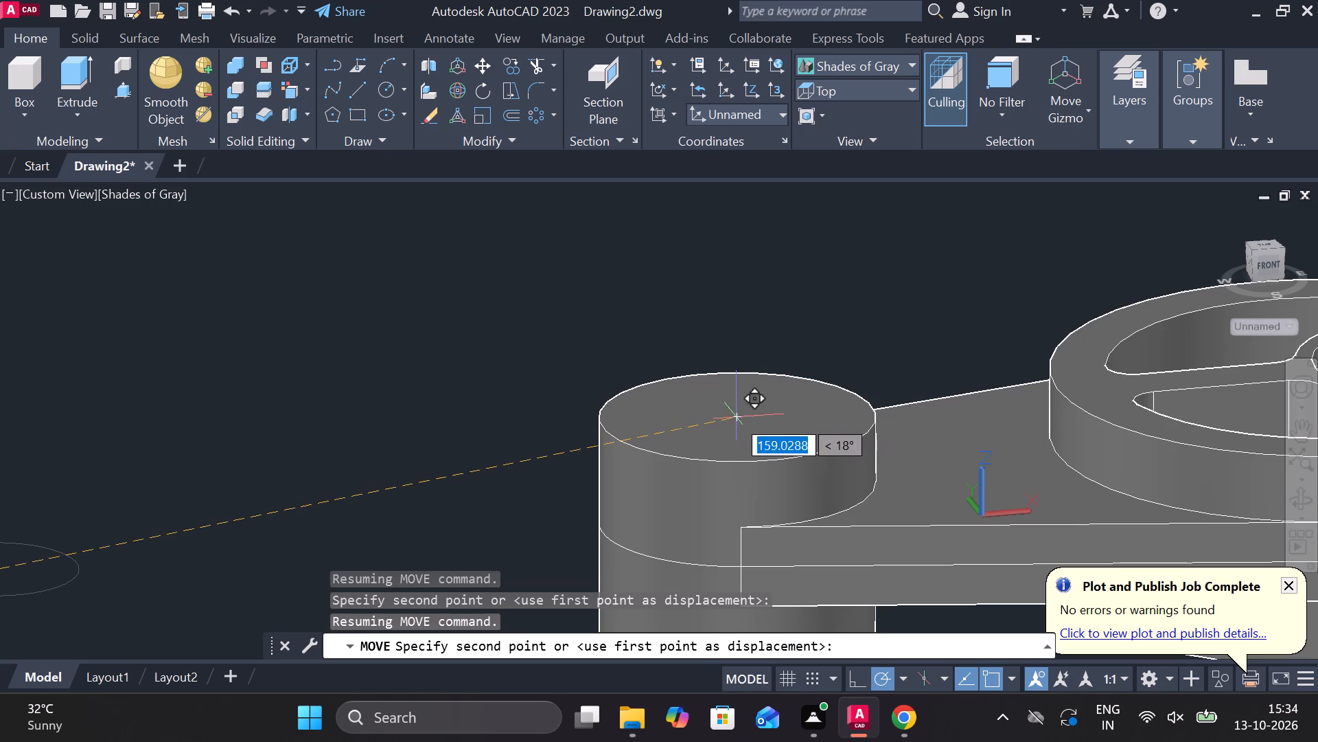
click(732, 418)
scroll(769, 363, down, 1)
key(Escape)
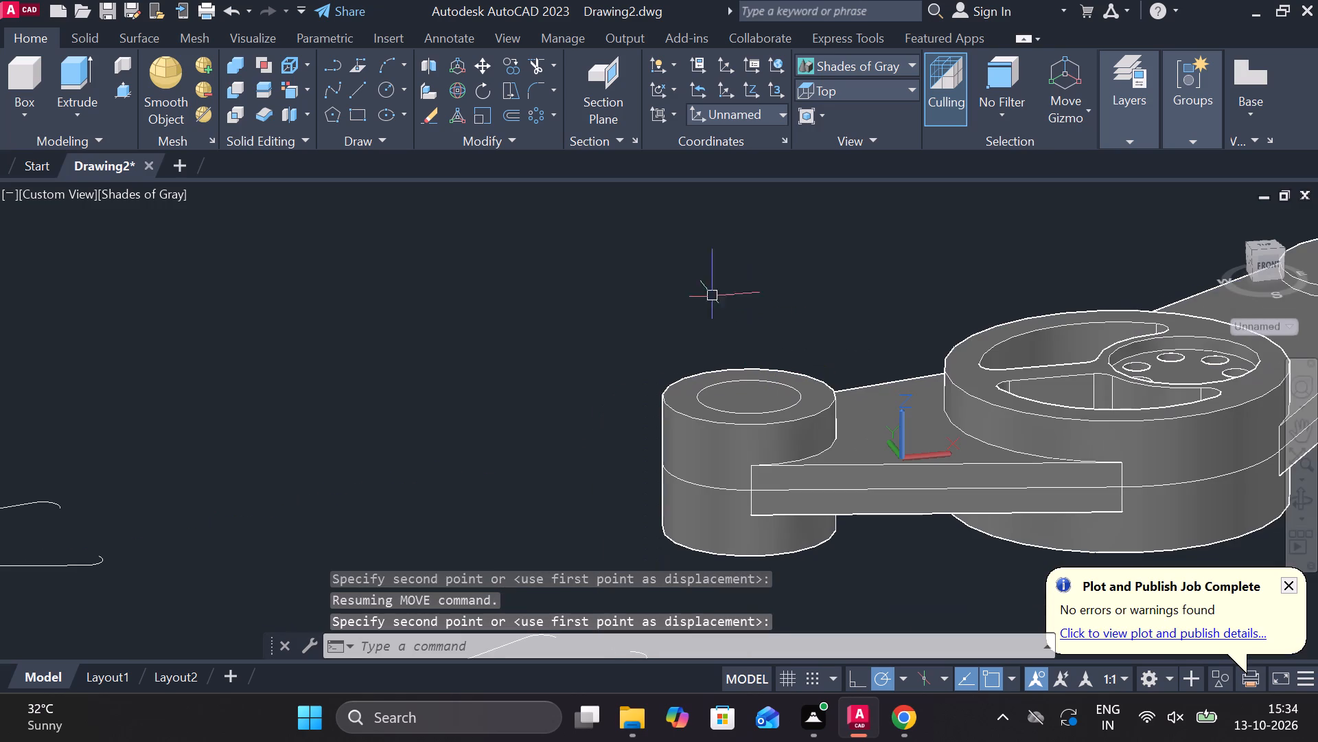
Presspull the circle on the shorter arm's boss down past the boss's underside to cut a through hole.
click(119, 85)
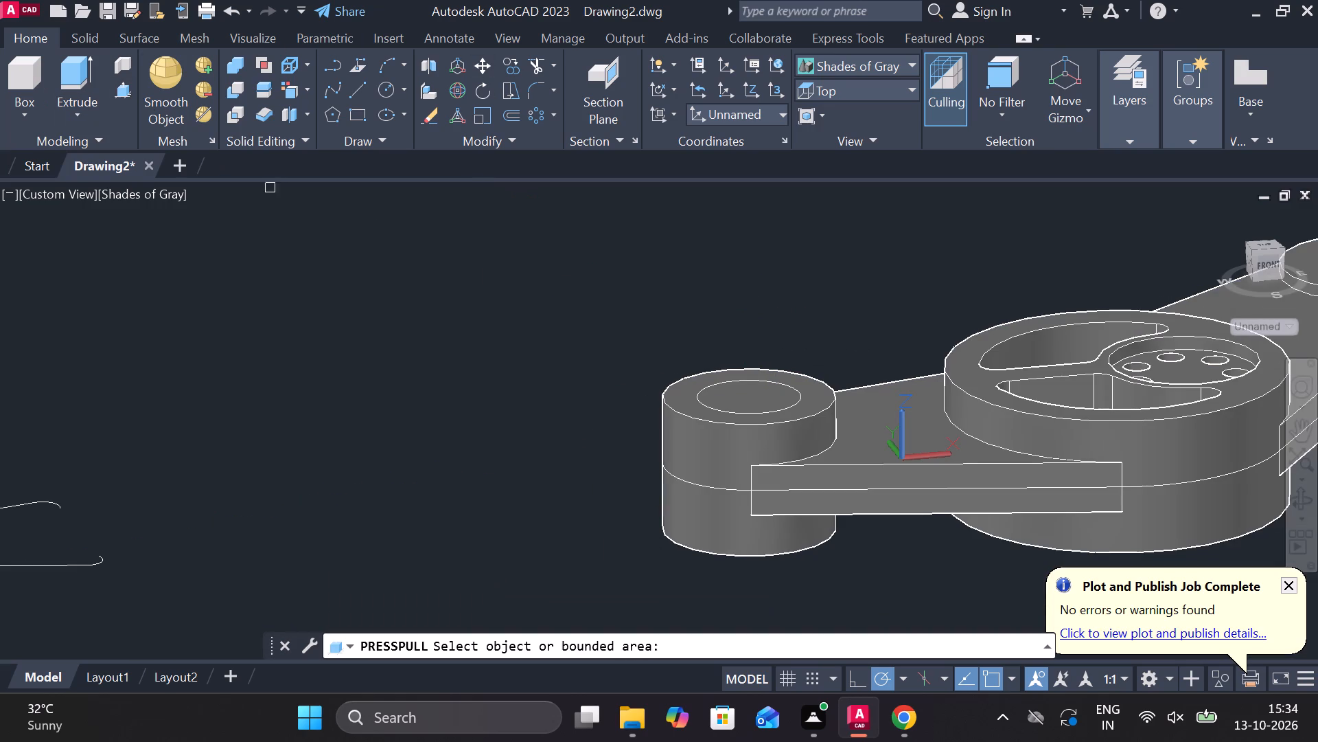
click(750, 394)
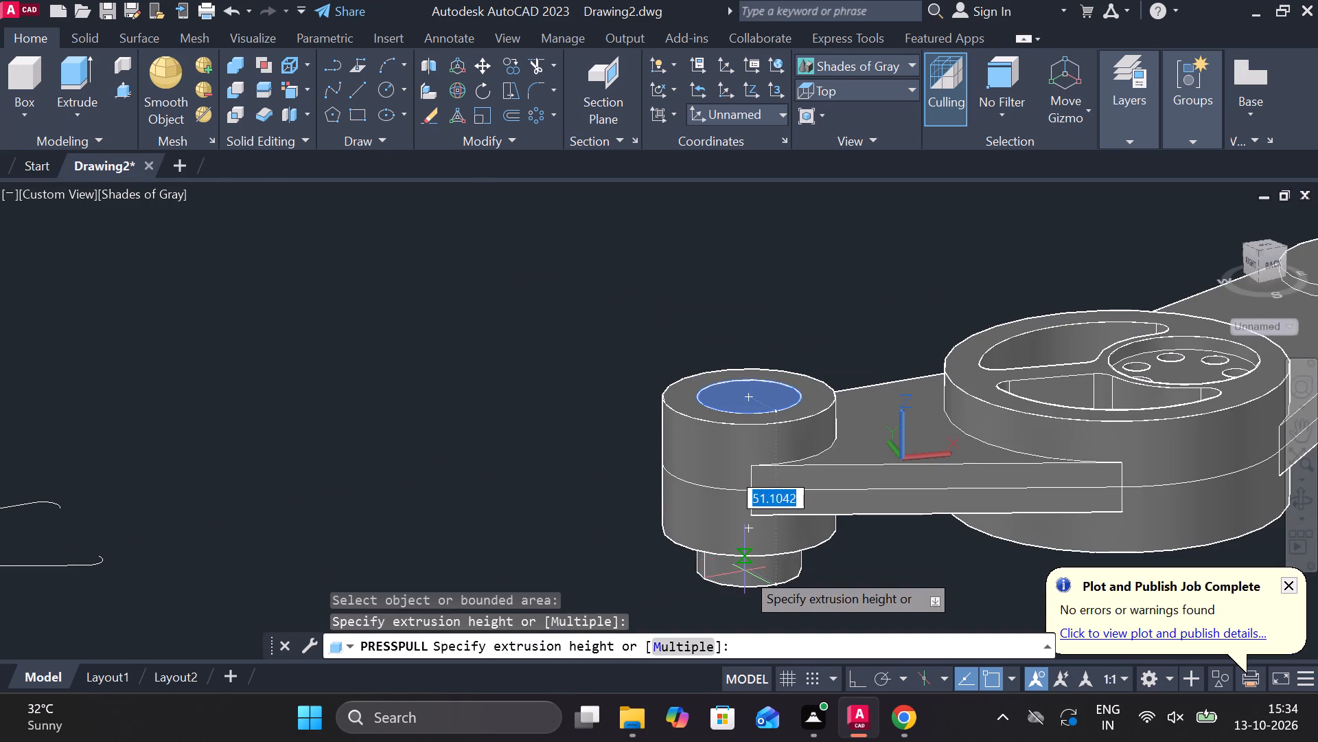
click(745, 571)
Set the model to the Top view.
shift+middle_drag(741, 497, 744, 629)
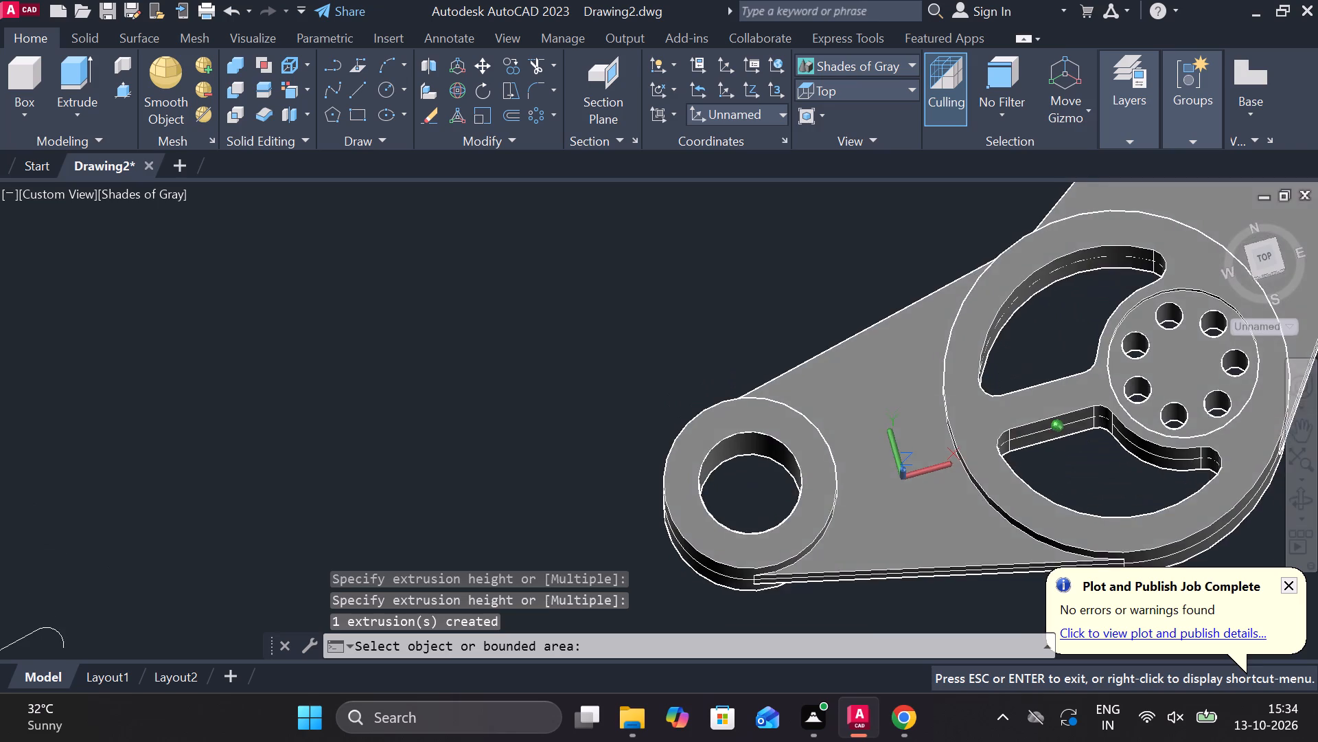
shift+middle_drag(744, 629, 638, 438)
scroll(699, 445, down, 2)
shift+middle_drag(1015, 352, 996, 378)
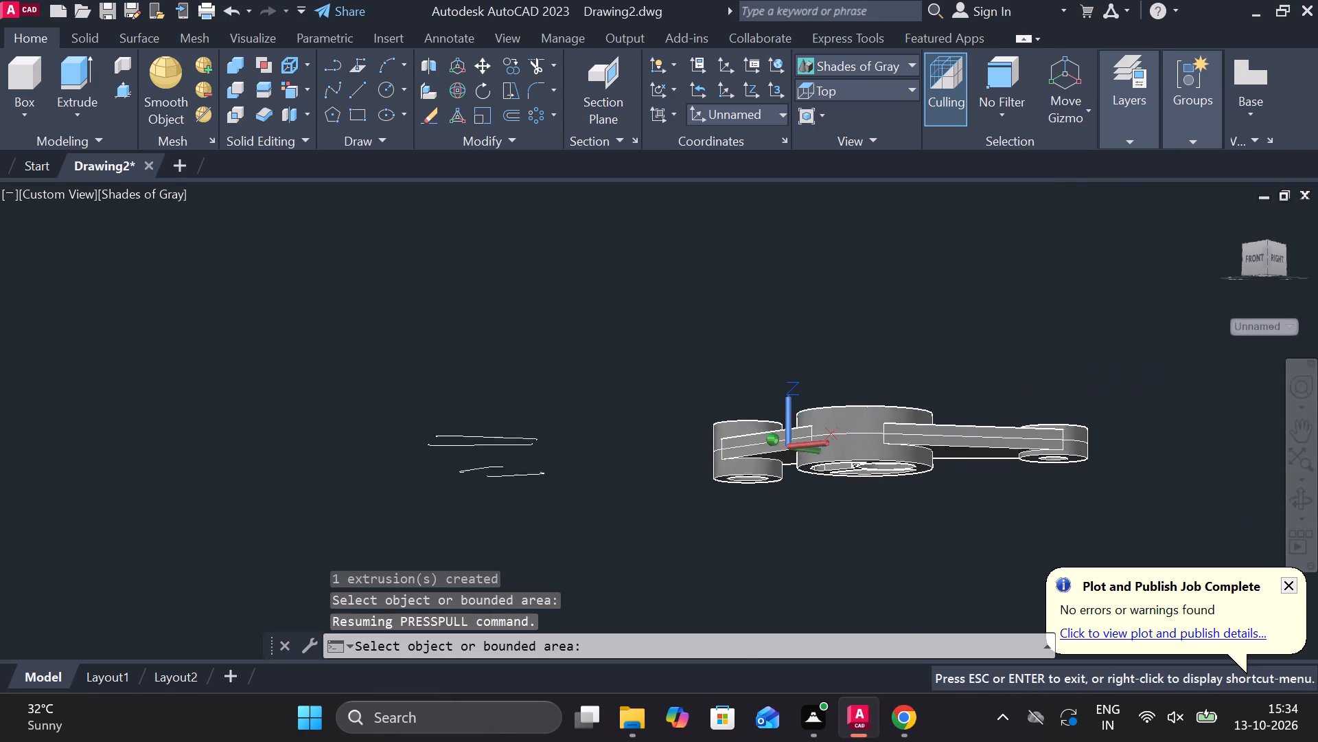
shift+middle_drag(996, 378, 931, 418)
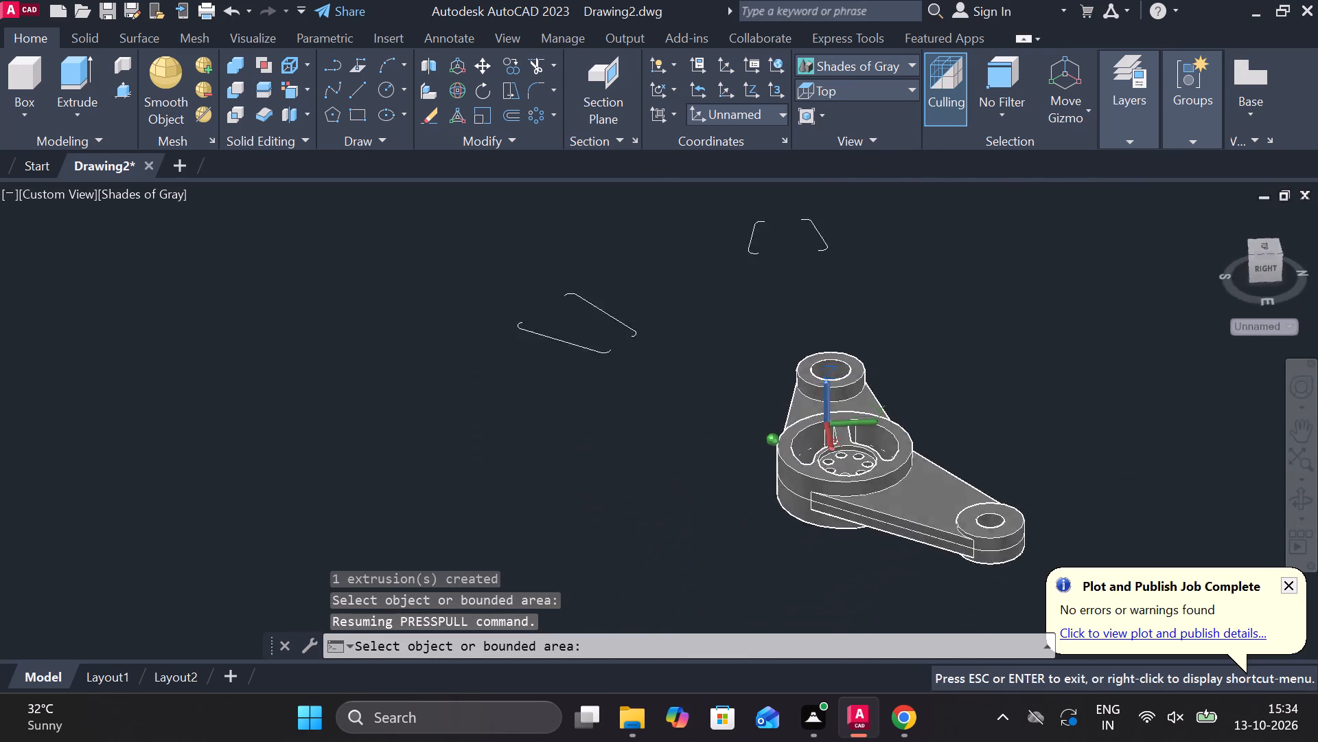
shift+middle_drag(931, 418, 1054, 492)
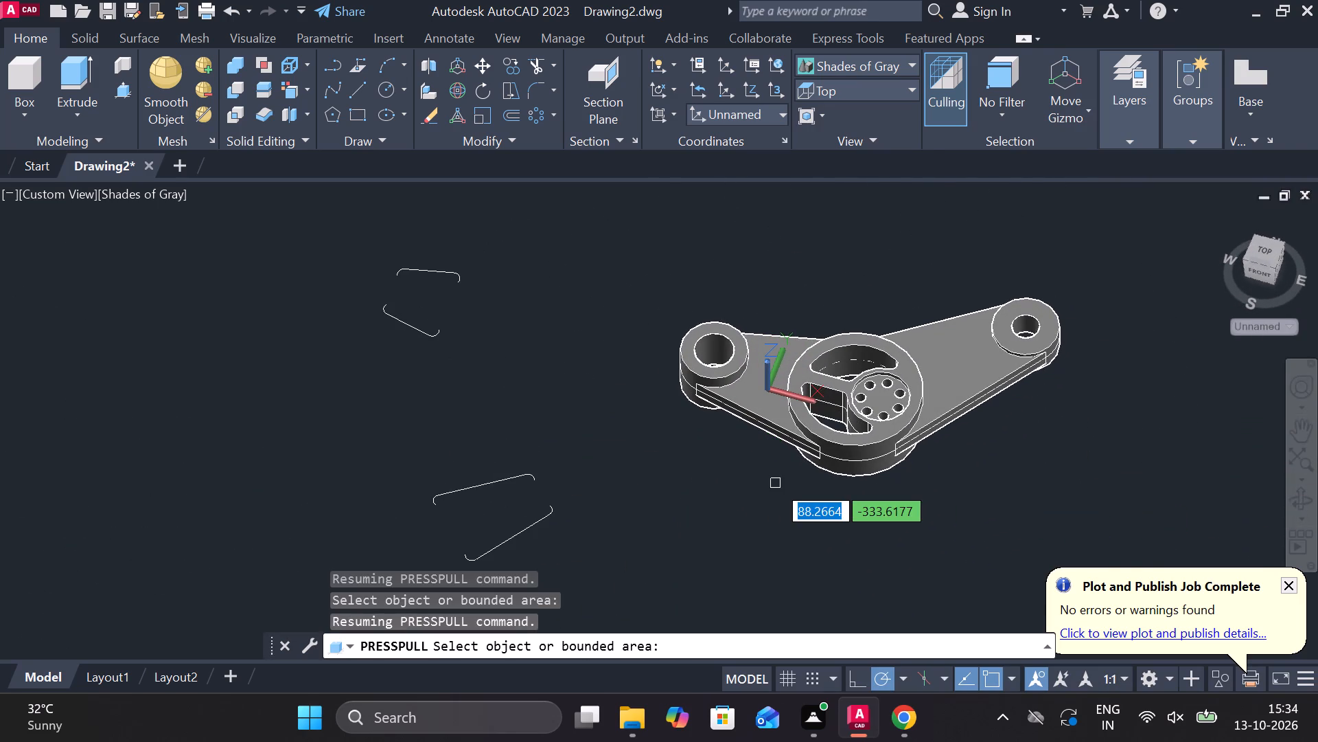
shift+middle_drag(688, 480, 717, 528)
click(905, 85)
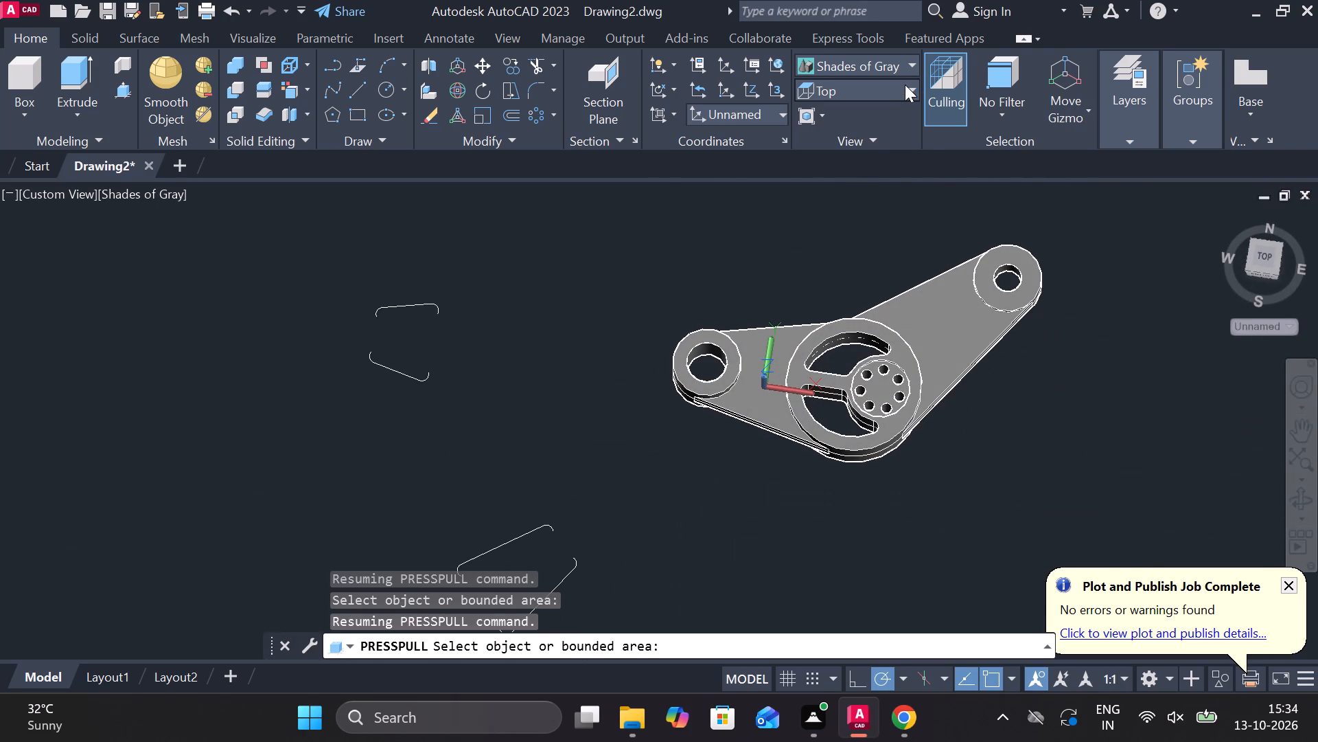
click(844, 115)
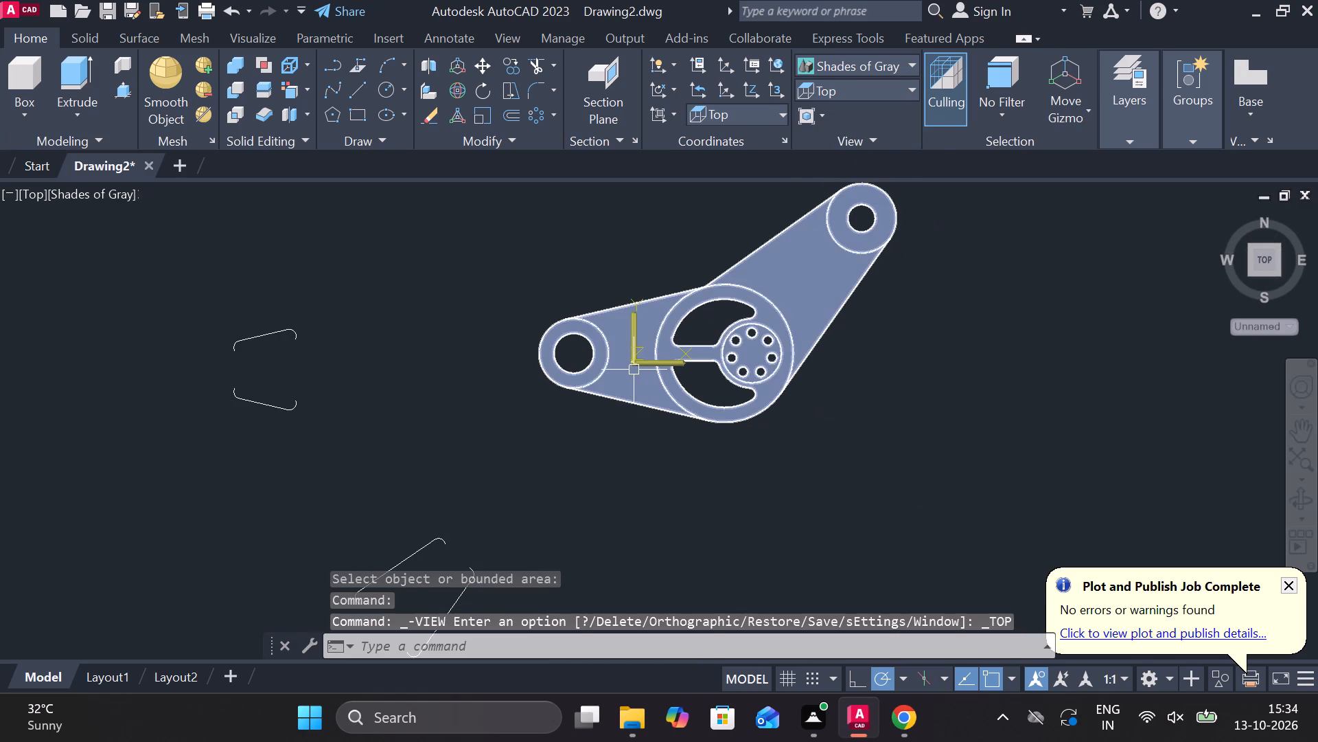
Move the UCS origin off the shorter arm to the empty area below the pair of loose open profiles beside it.
click(633, 365)
click(642, 360)
drag(639, 366, 636, 366)
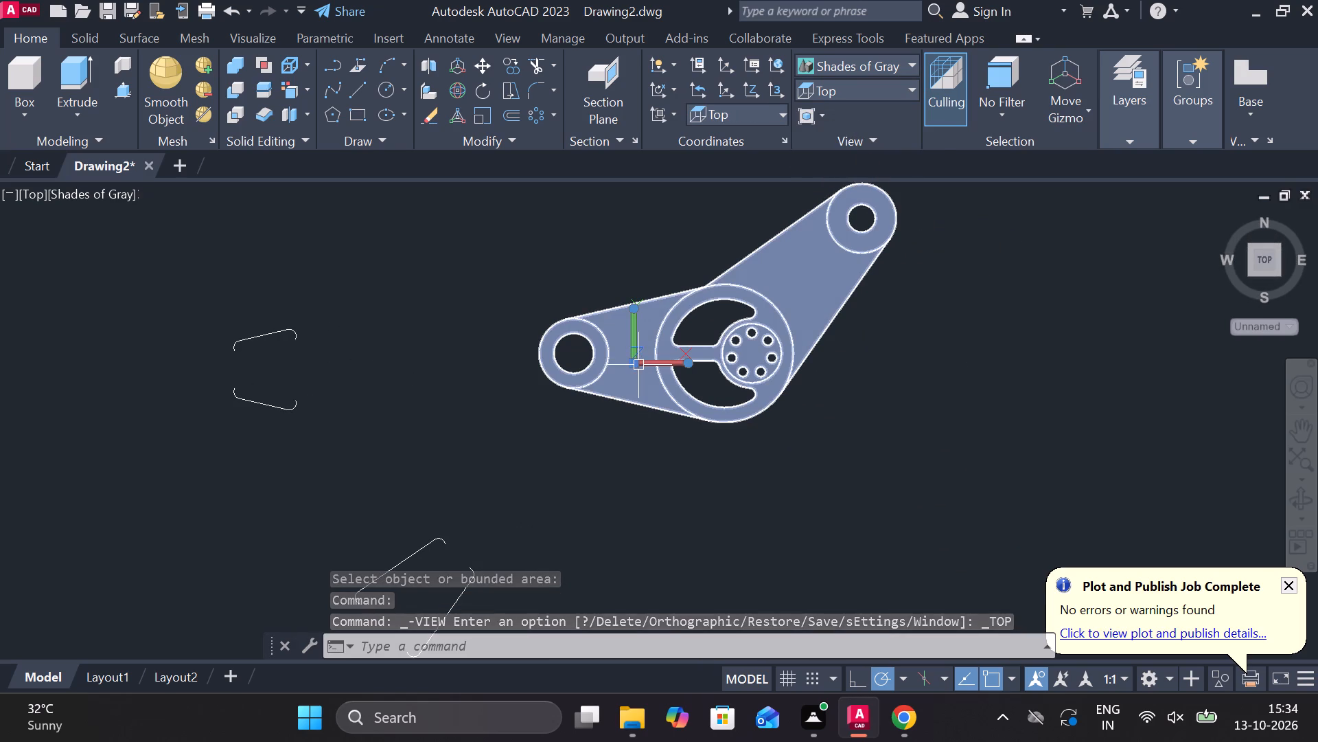
drag(636, 366, 520, 414)
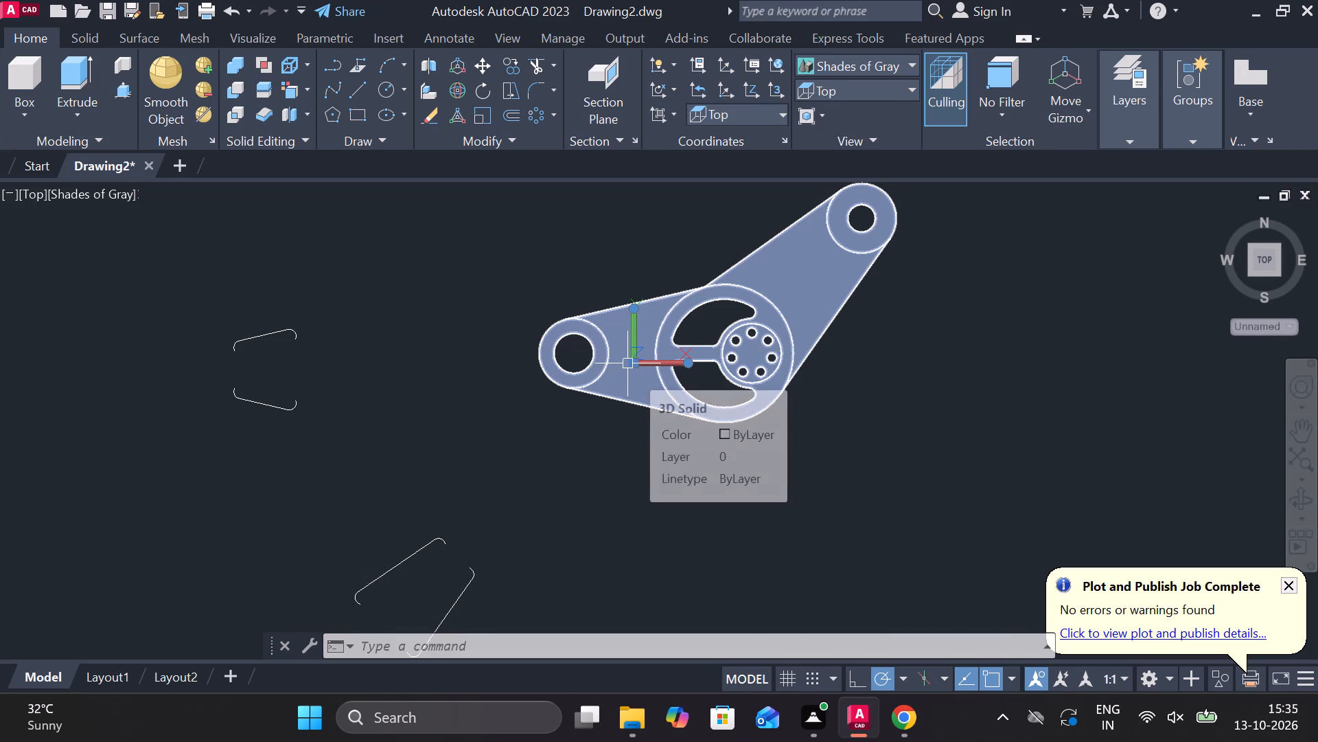
click(634, 364)
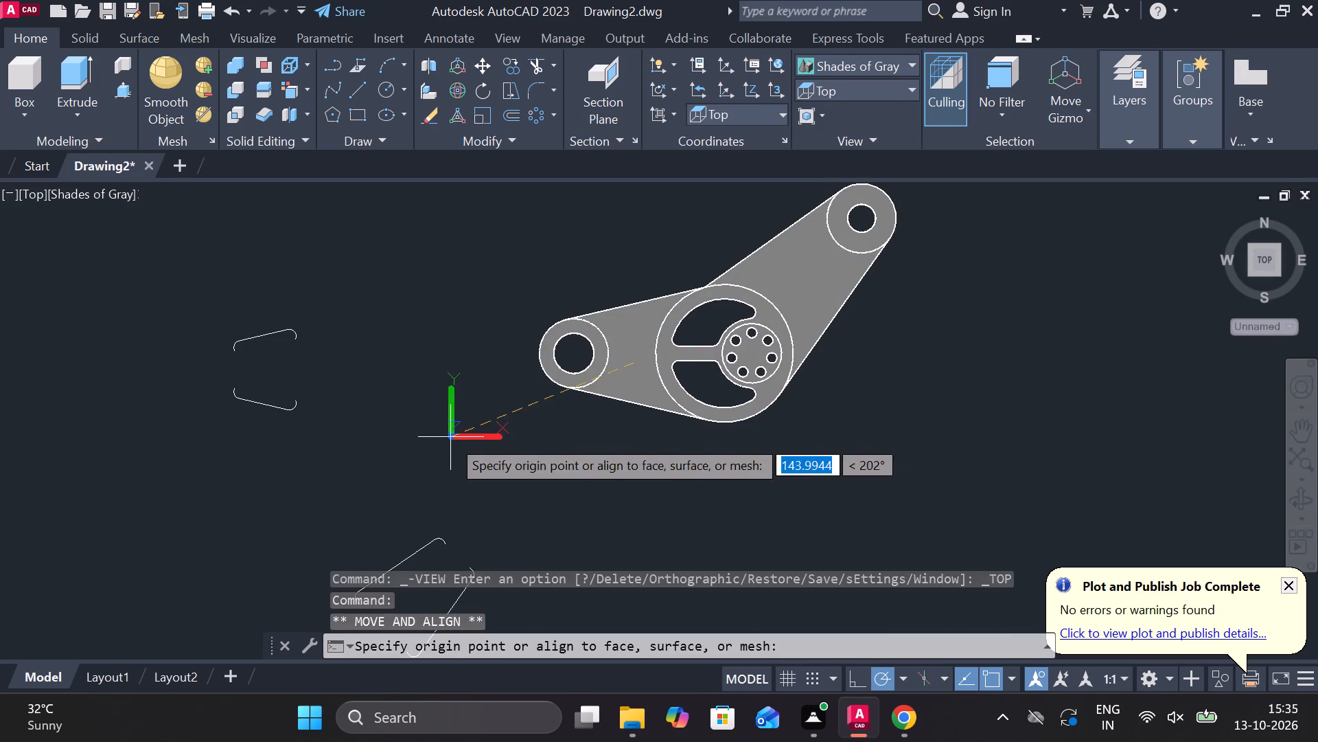
click(190, 512)
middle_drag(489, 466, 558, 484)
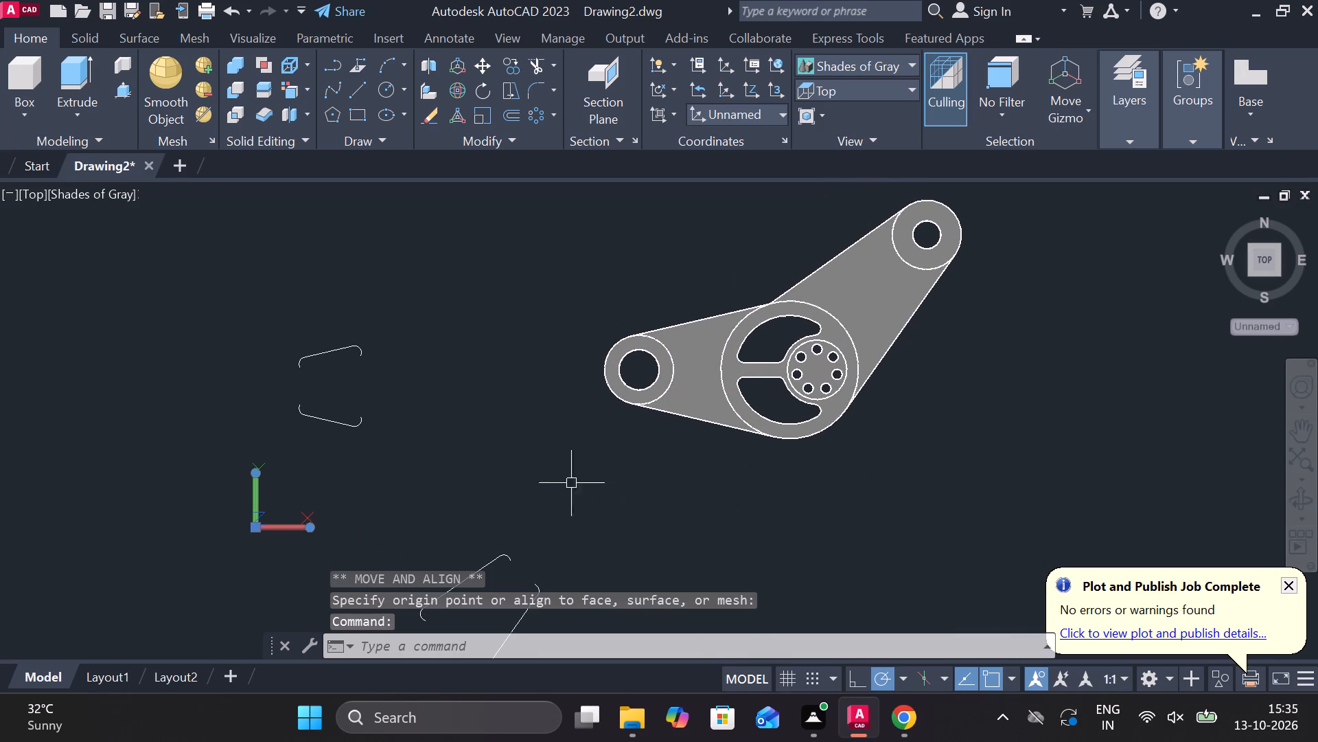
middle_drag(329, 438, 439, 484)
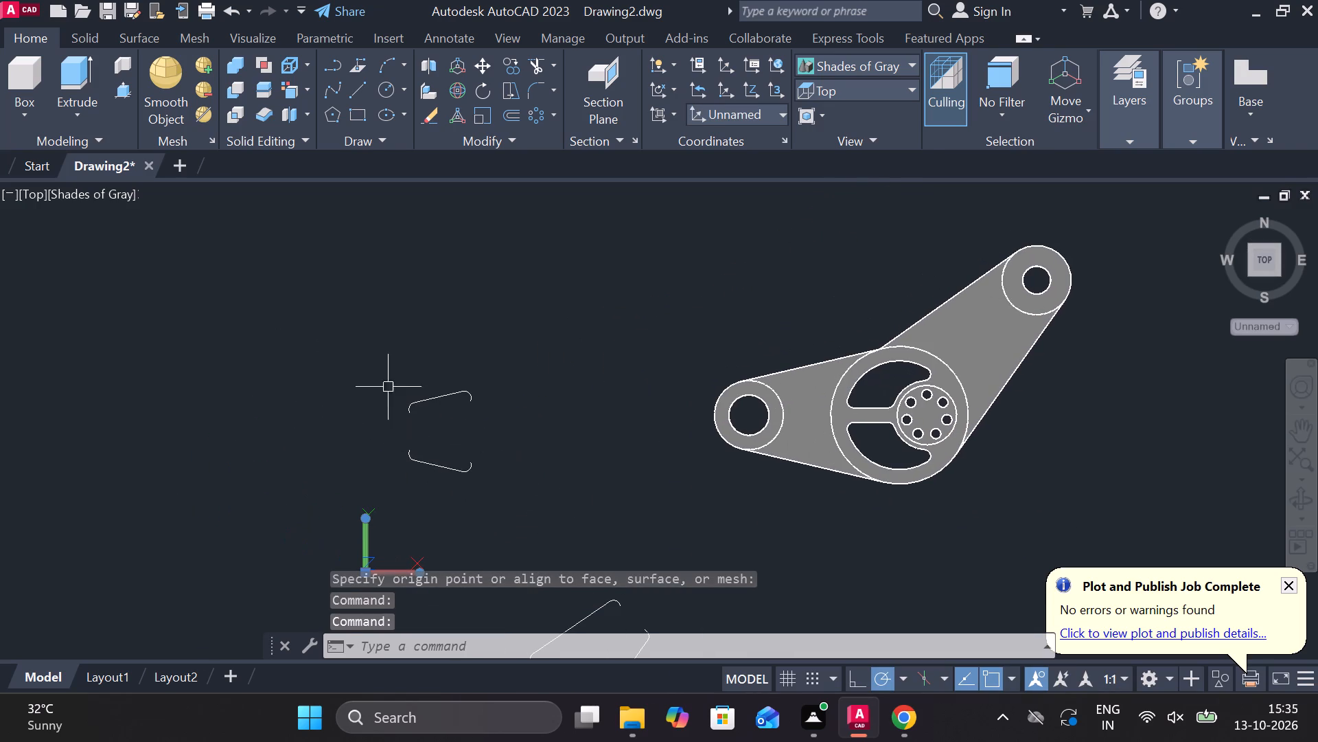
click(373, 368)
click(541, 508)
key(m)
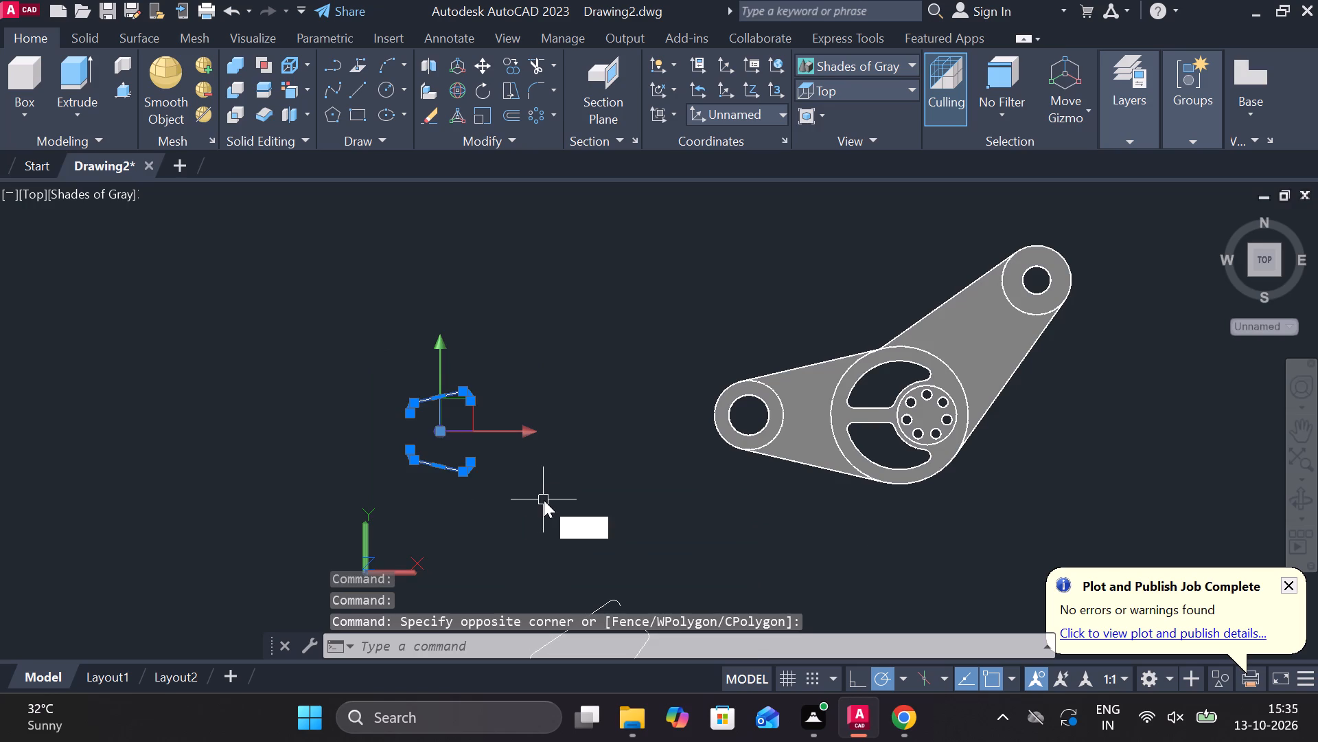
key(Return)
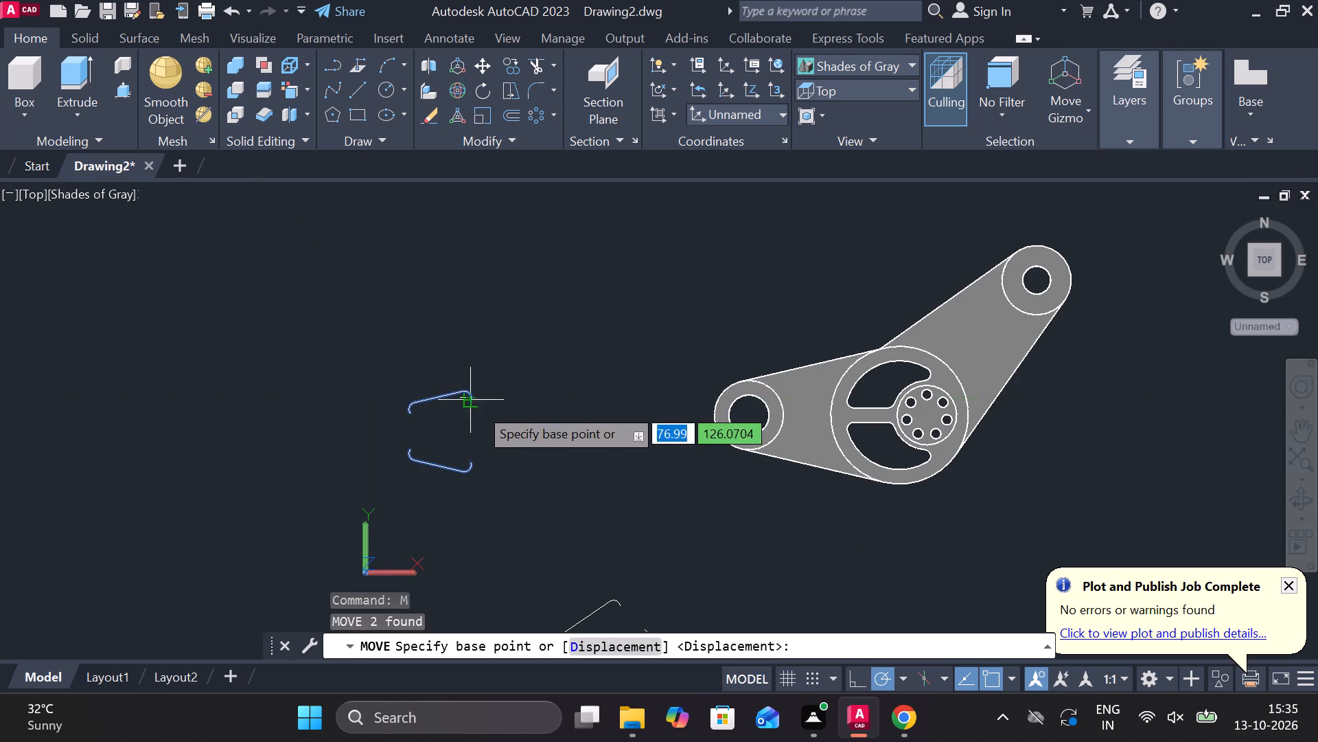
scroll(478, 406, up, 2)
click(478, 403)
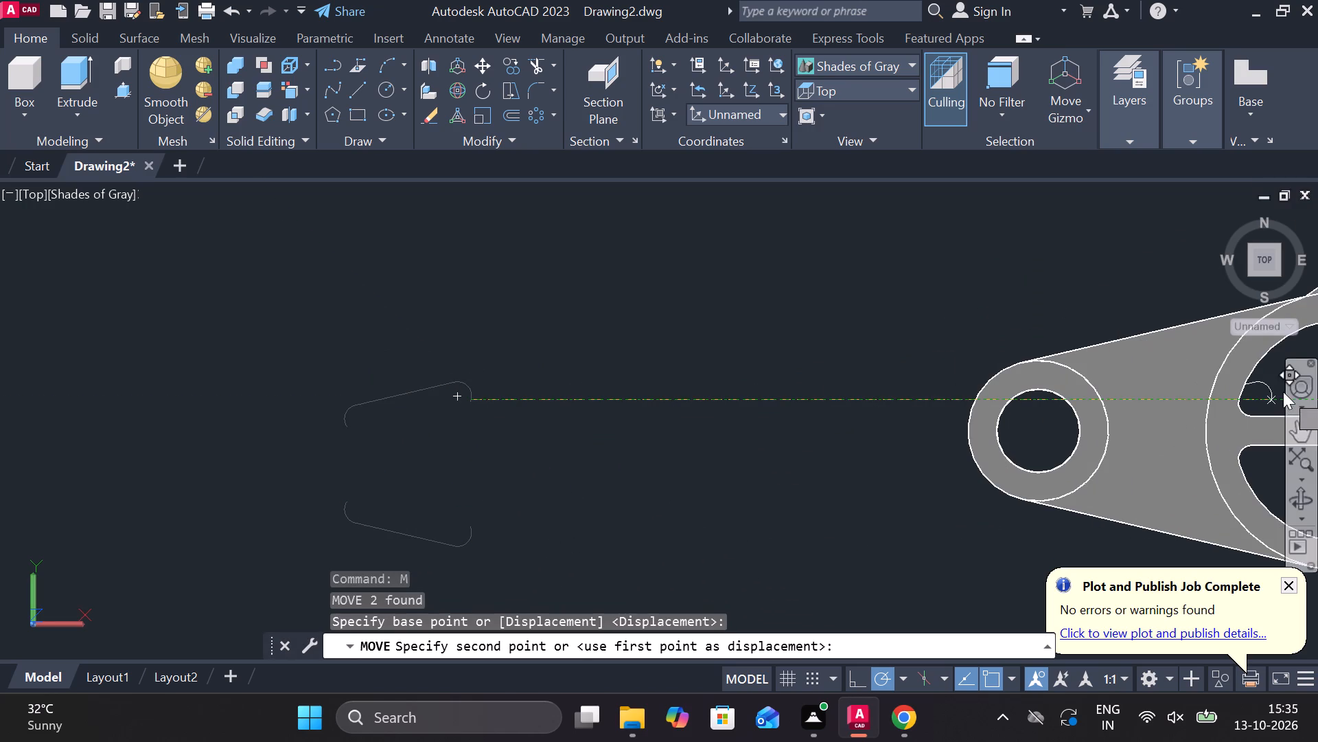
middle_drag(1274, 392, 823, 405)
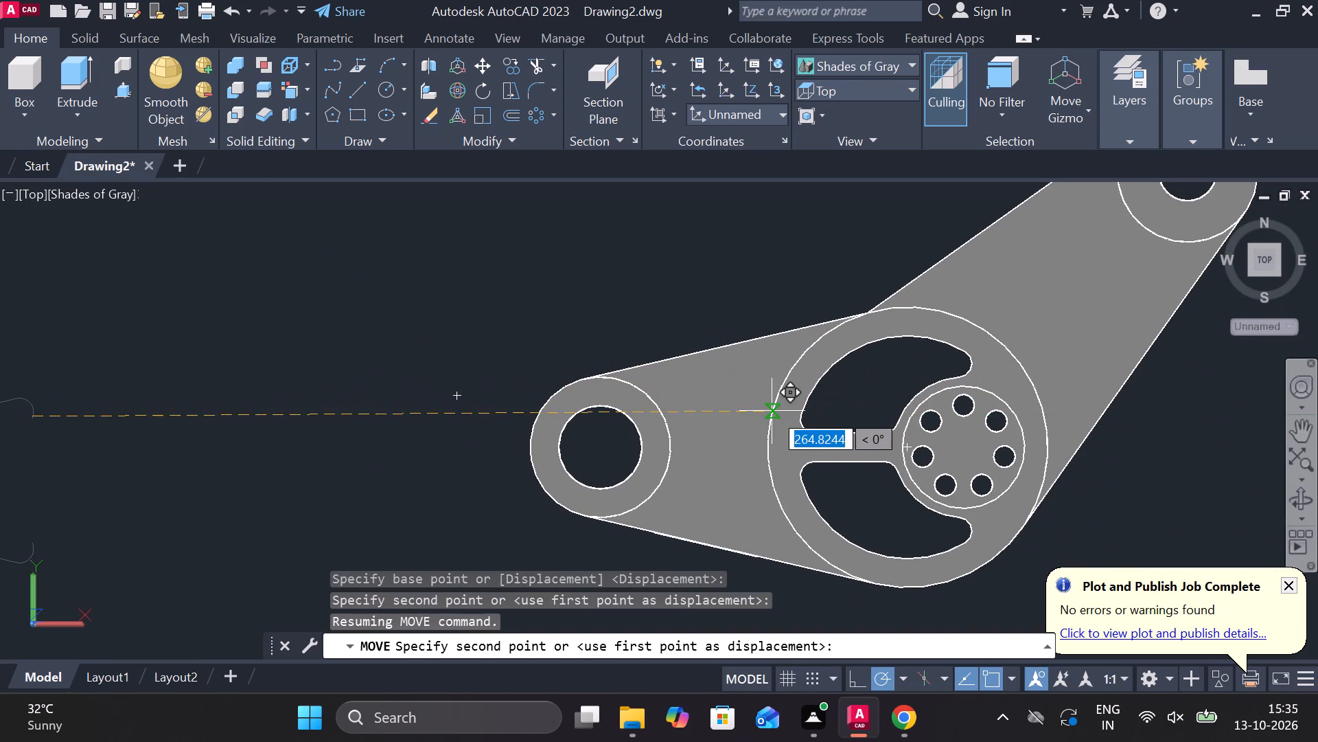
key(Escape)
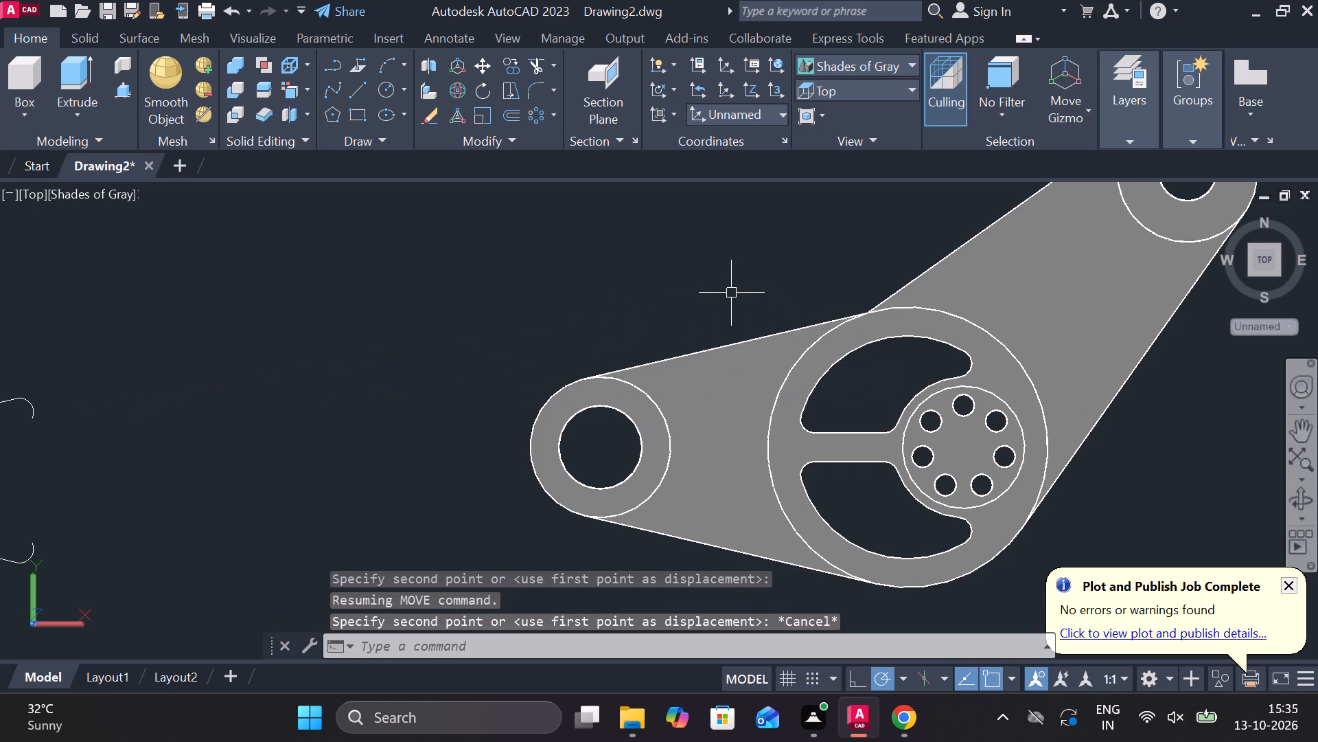
Change the visual style to 2D Wireframe.
scroll(733, 293, down, 2)
scroll(619, 369, up, 1)
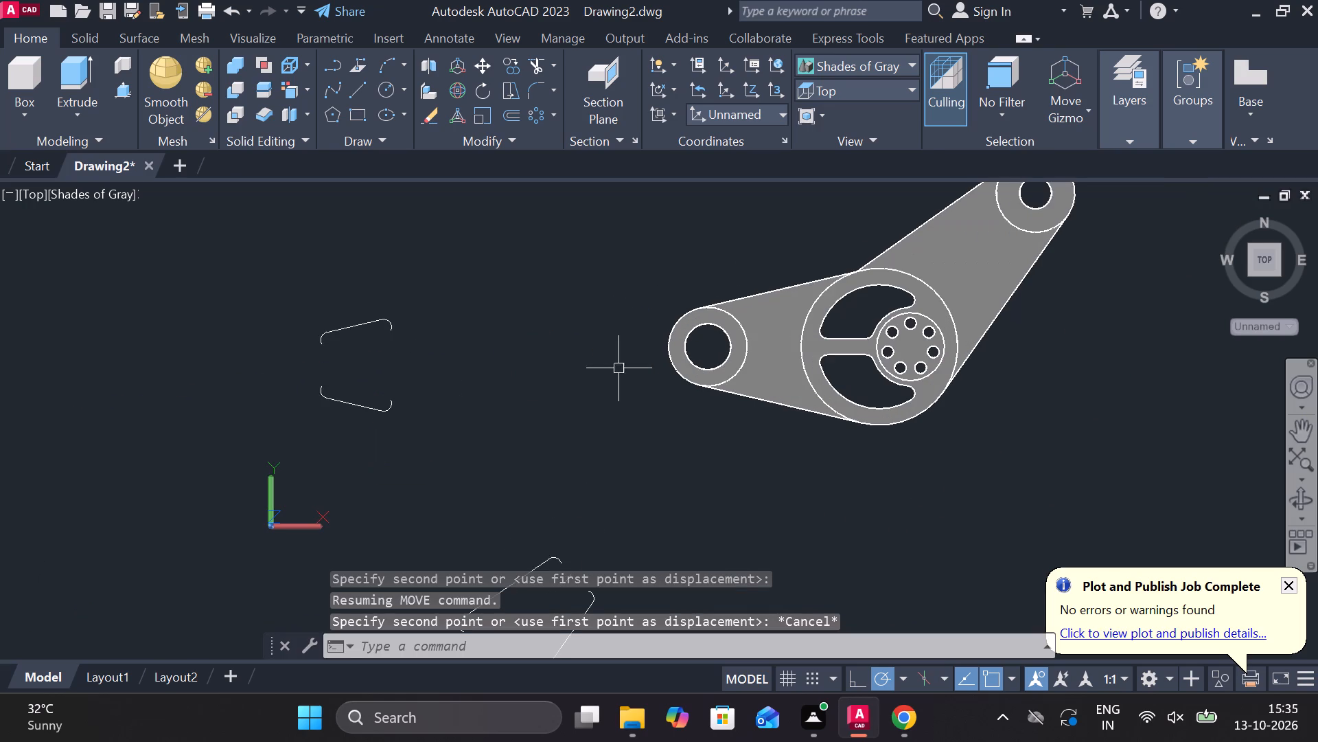
click(862, 100)
key(Escape)
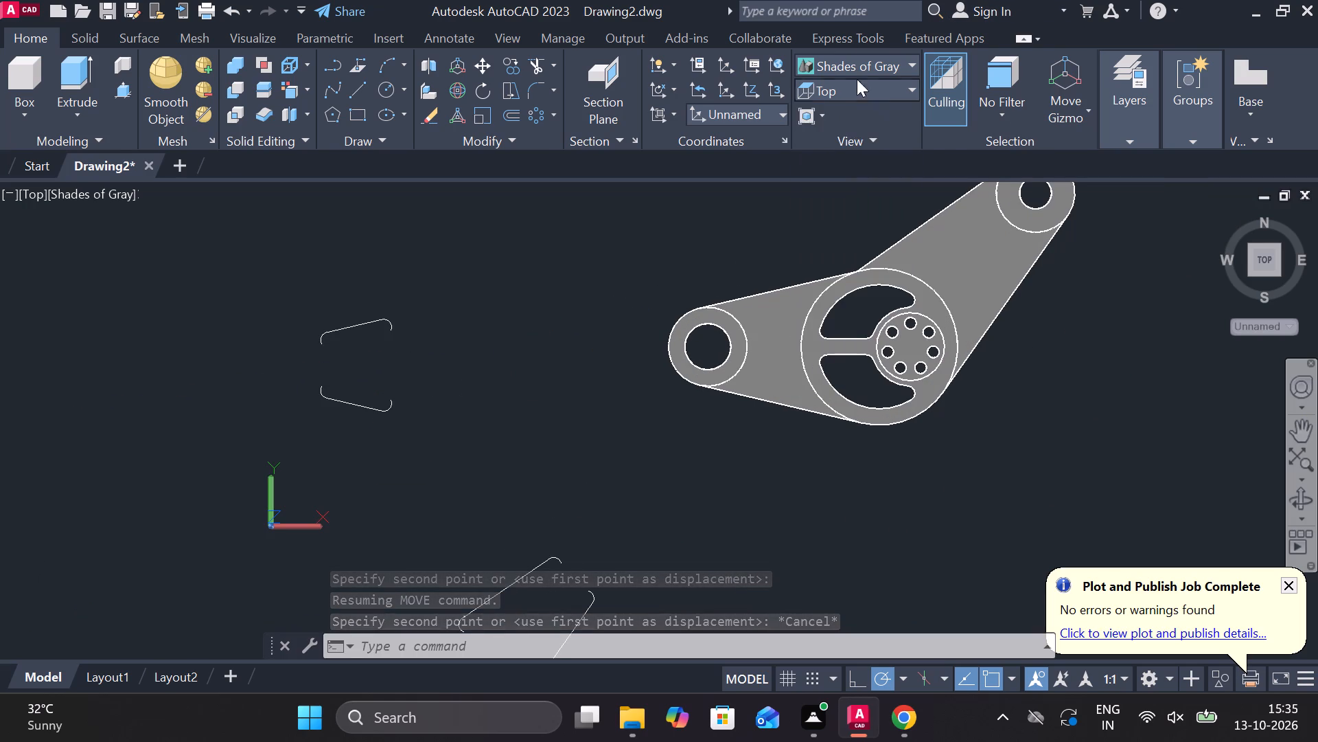
click(845, 34)
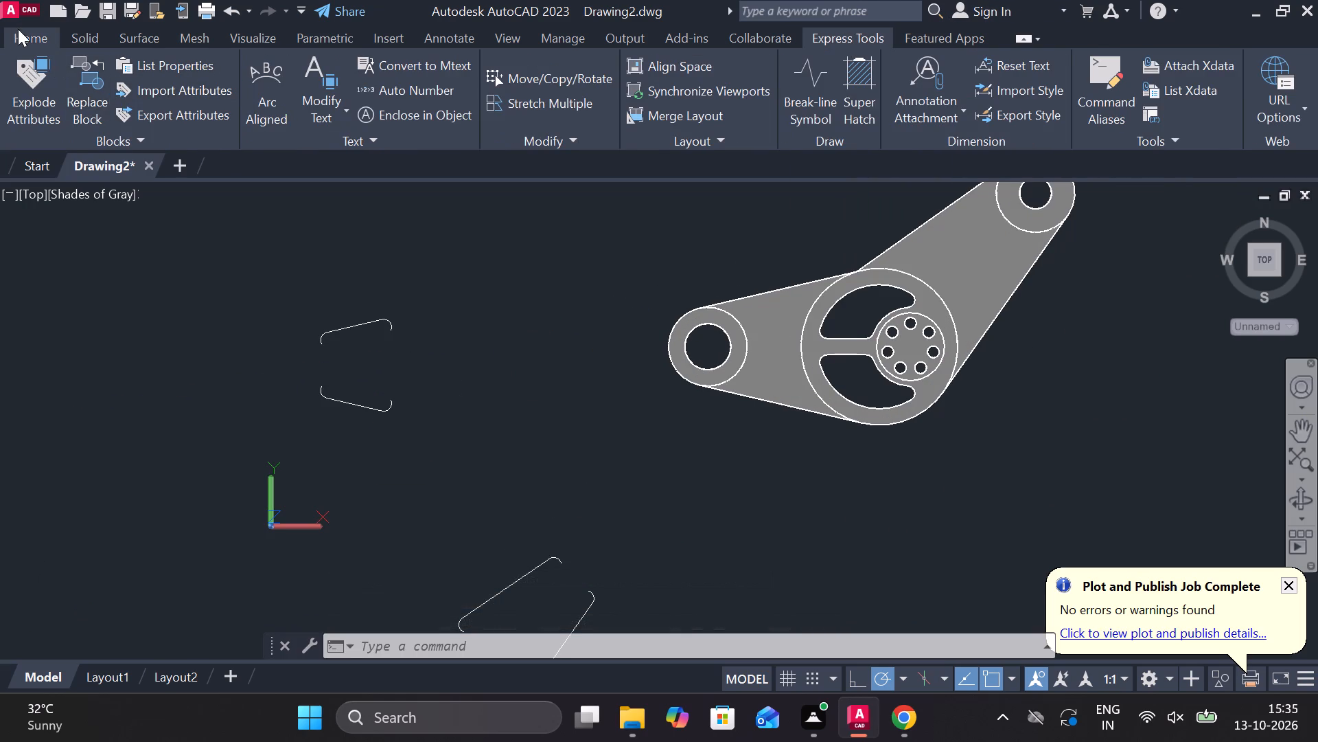
click(18, 29)
click(857, 64)
click(847, 98)
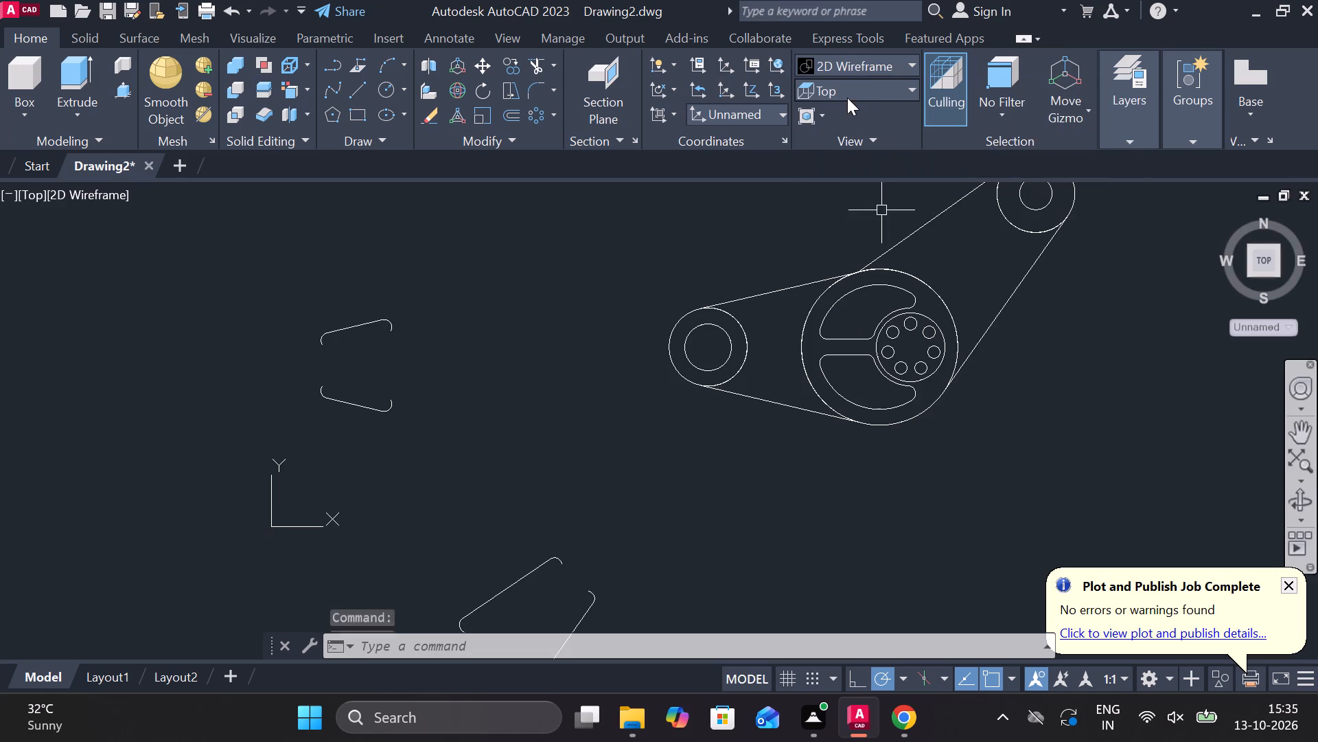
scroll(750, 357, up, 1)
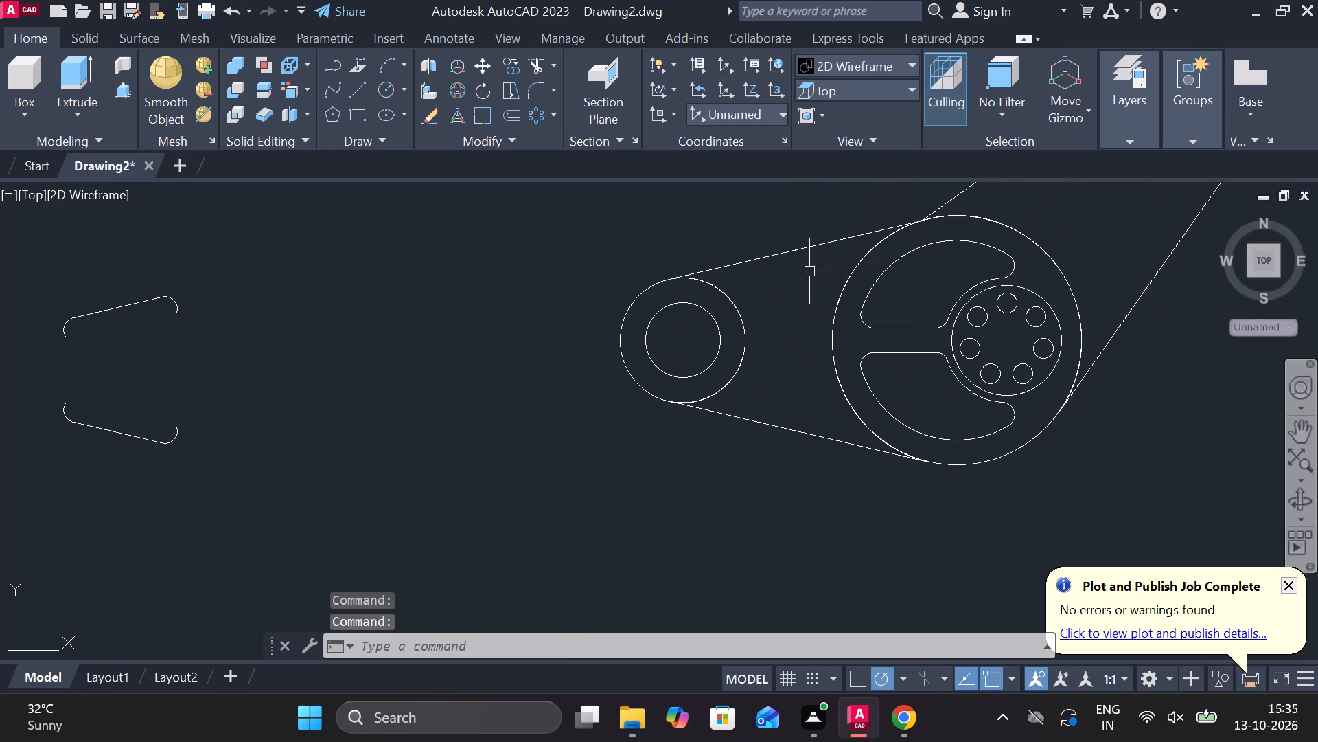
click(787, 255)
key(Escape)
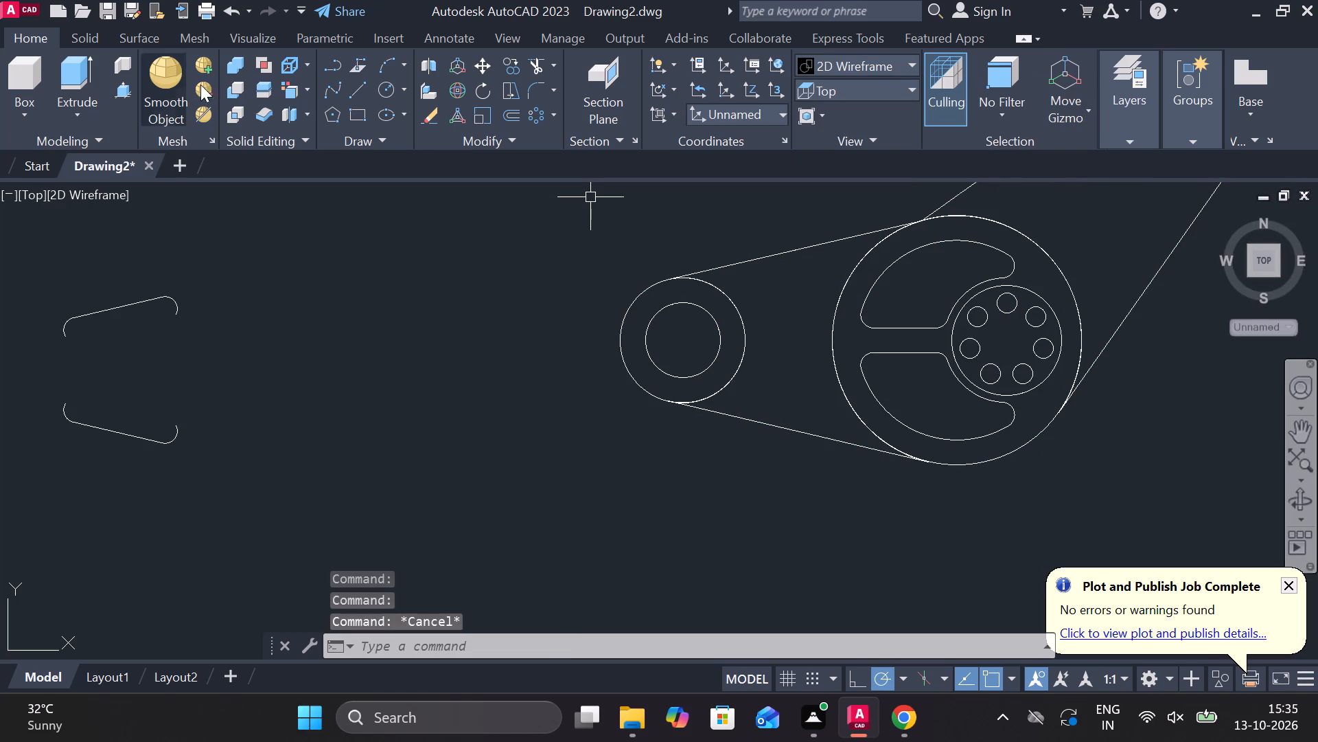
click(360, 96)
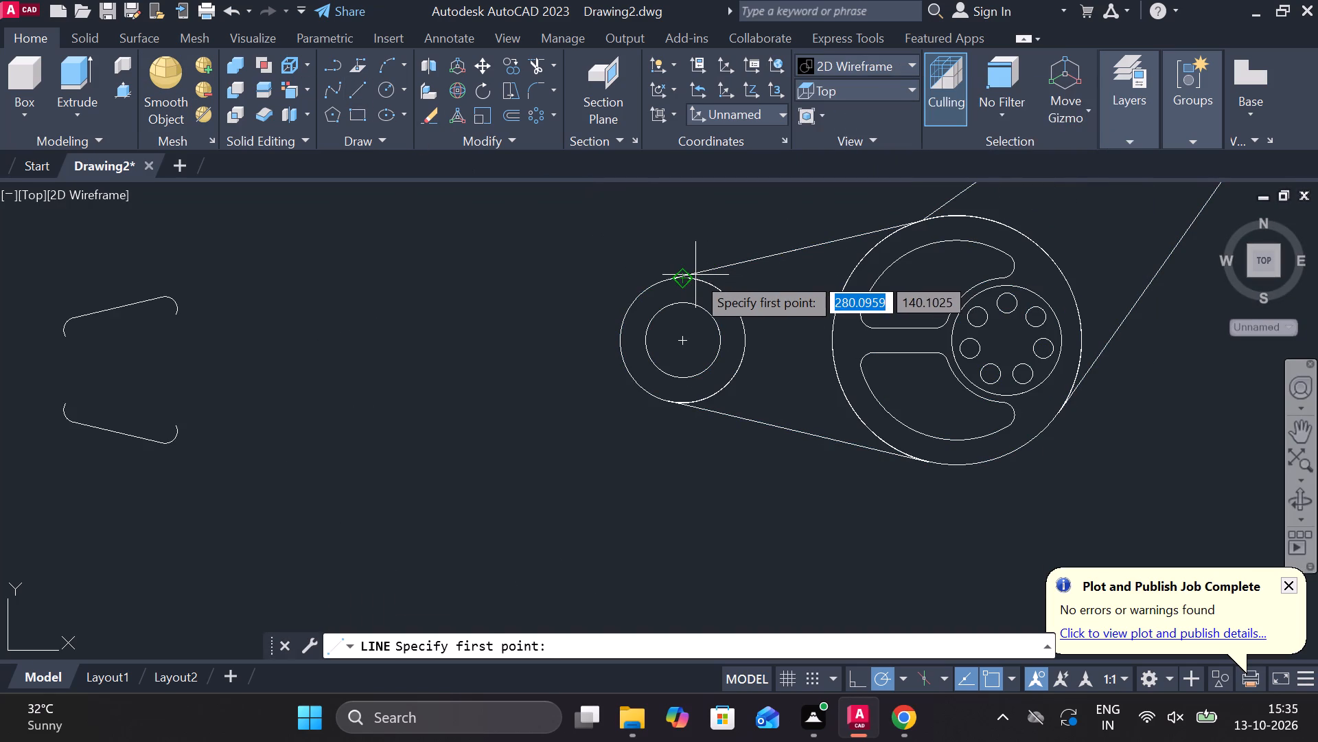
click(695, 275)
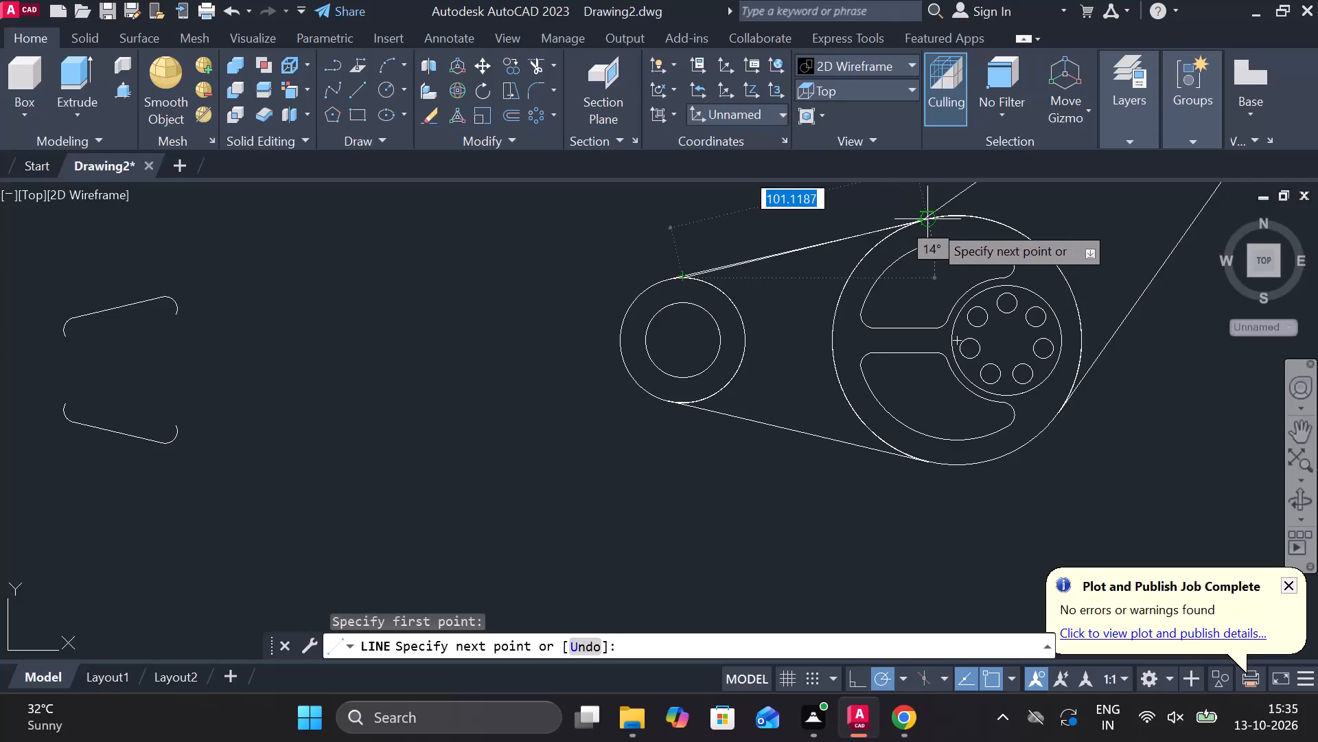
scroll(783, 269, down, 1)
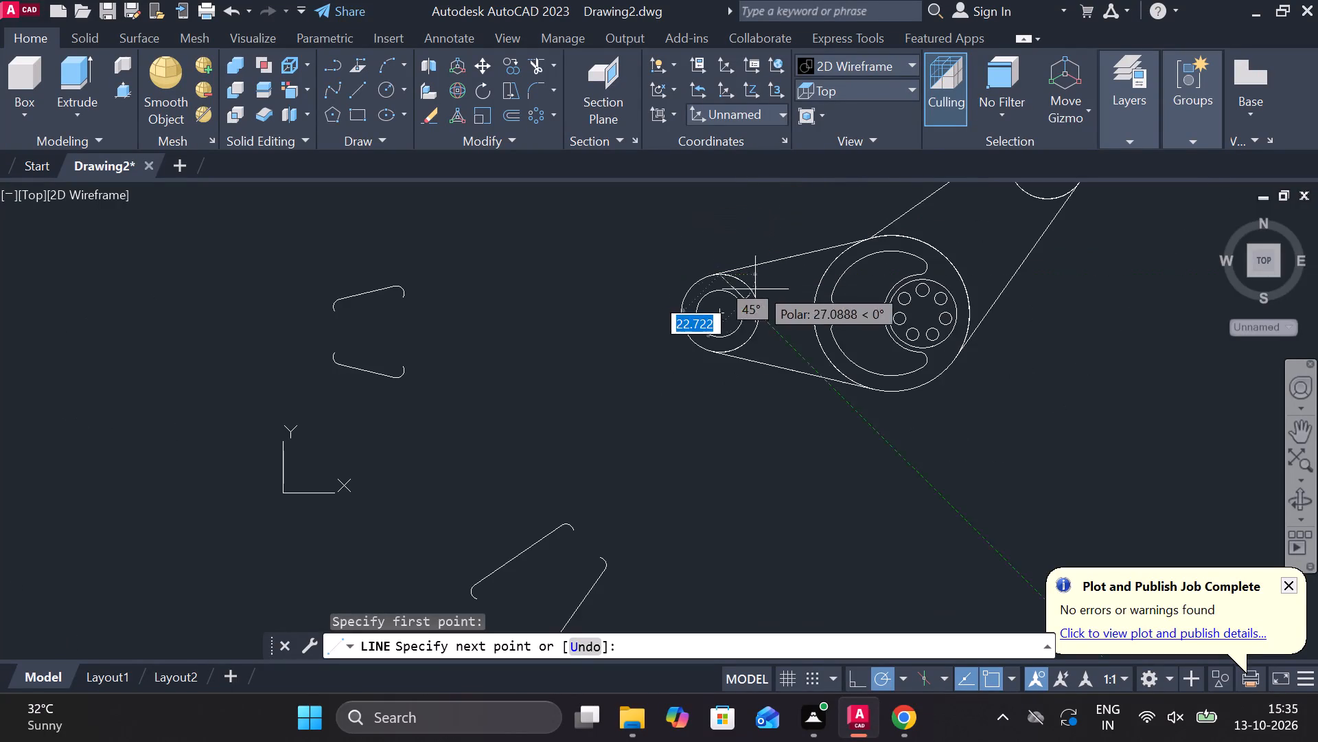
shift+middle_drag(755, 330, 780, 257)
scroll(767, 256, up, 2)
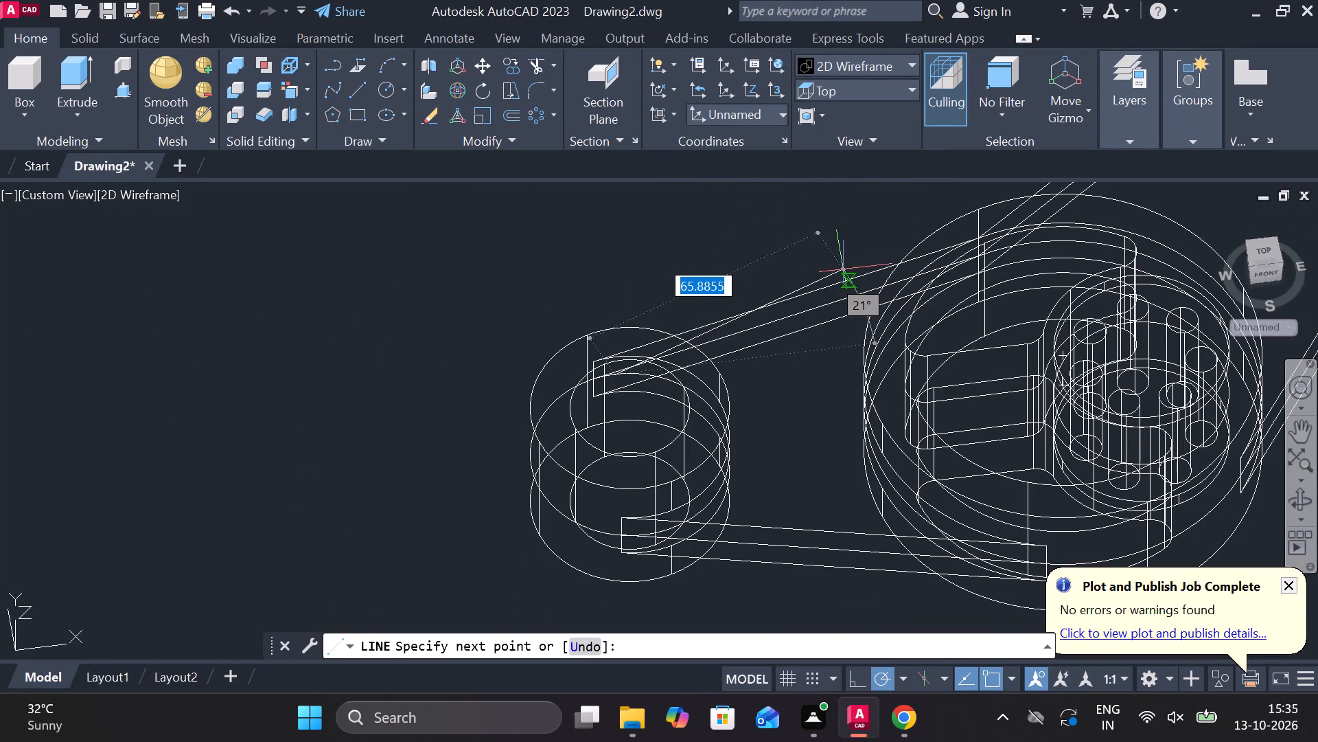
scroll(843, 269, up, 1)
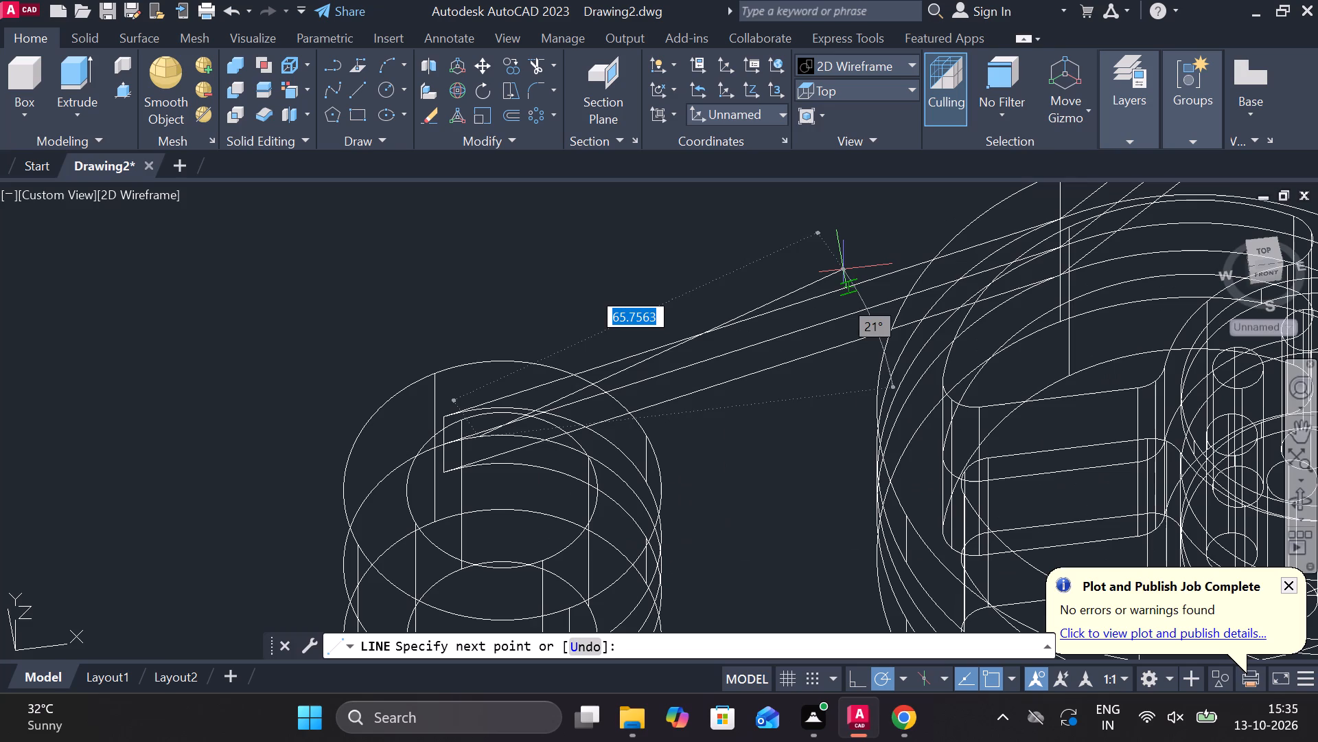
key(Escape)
Move the pair of loose open profiles of the shorter arm from their lower end point to the empty area nearer the bracket.
scroll(842, 273, down, 1)
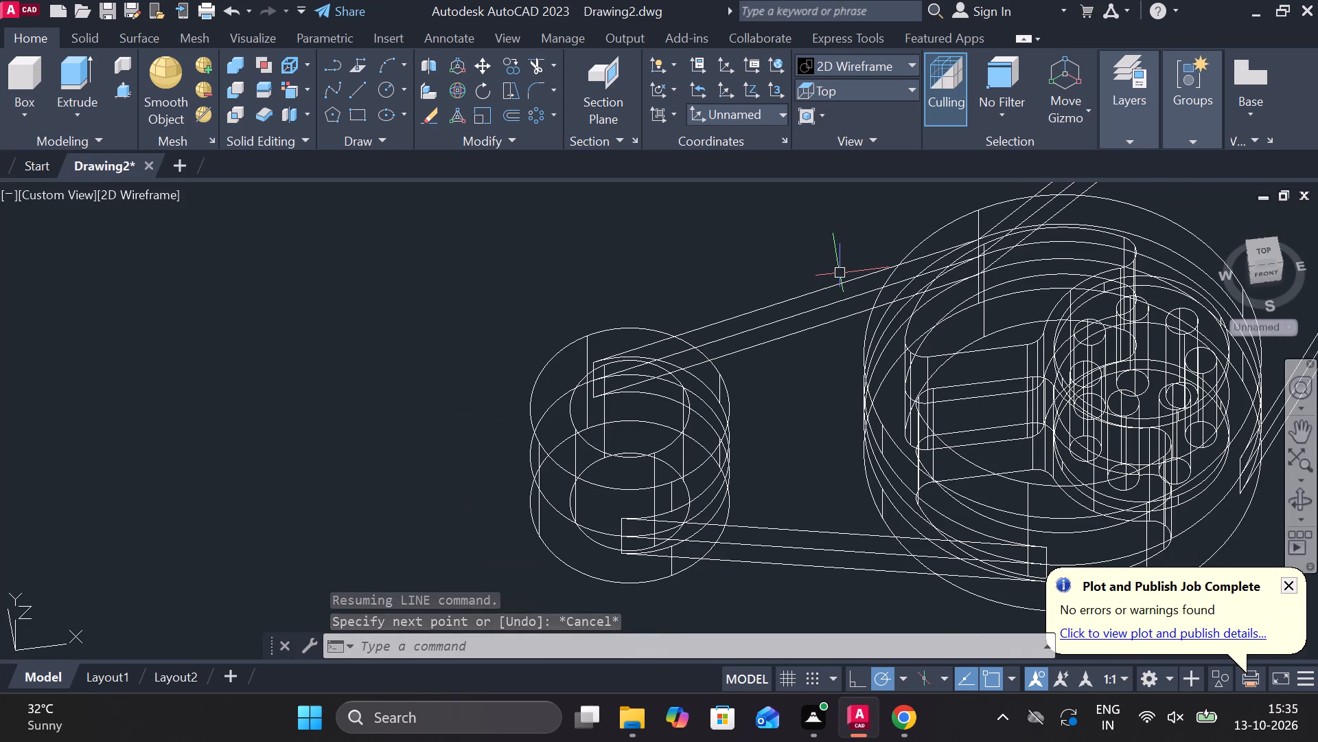
scroll(840, 273, down, 2)
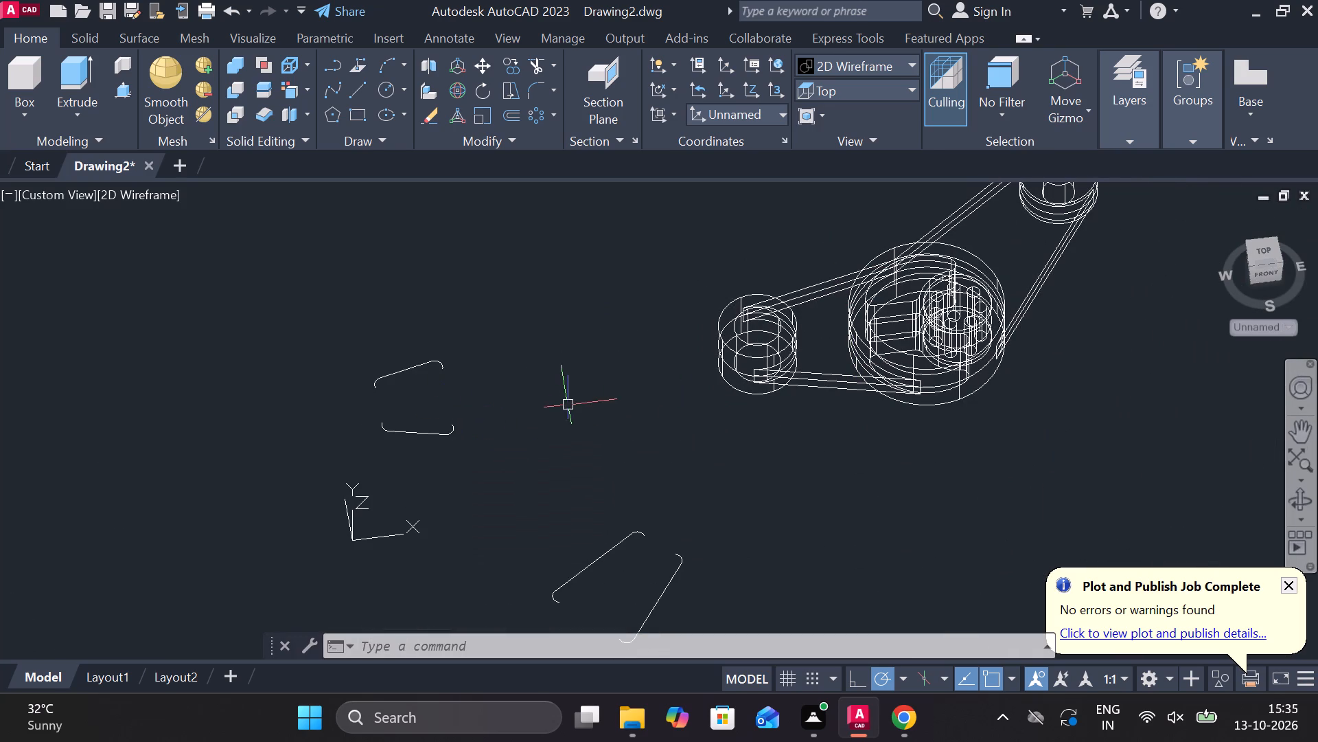
scroll(562, 392, up, 2)
scroll(430, 407, down, 1)
scroll(258, 376, down, 2)
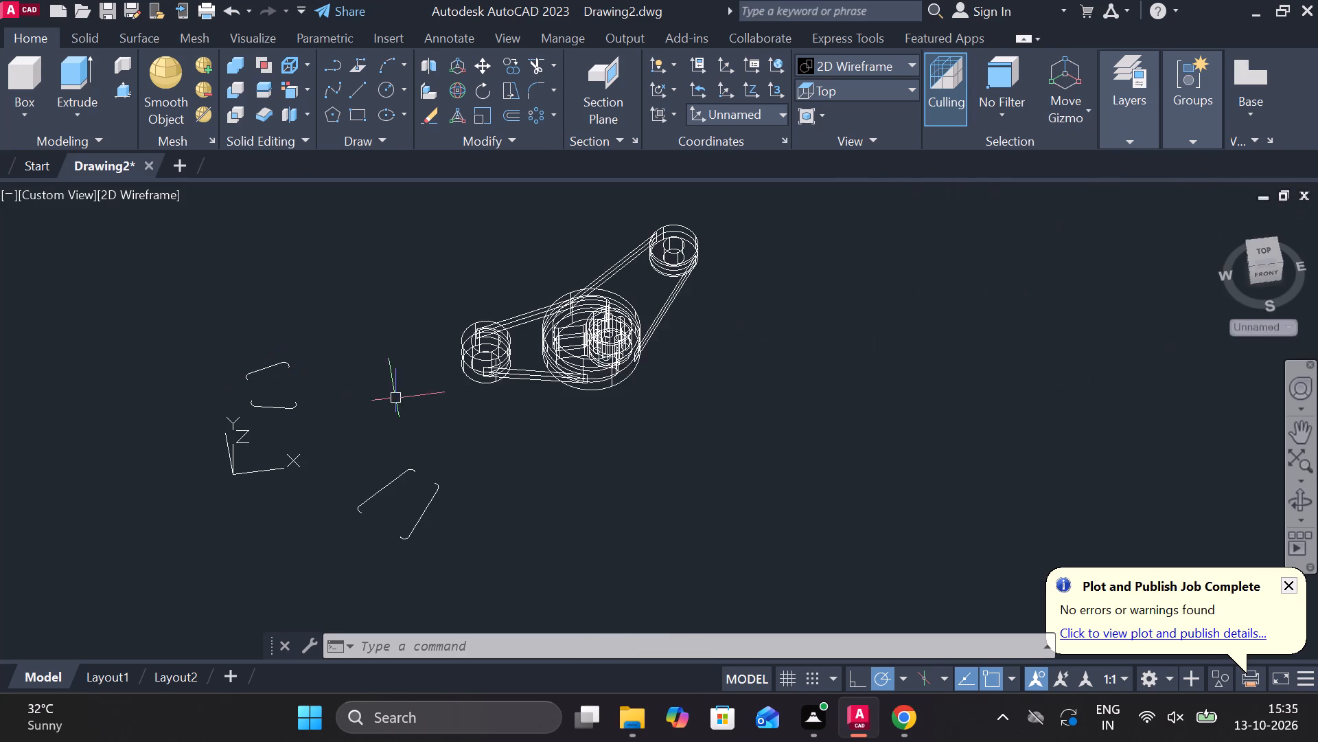
middle_drag(389, 382, 562, 396)
click(369, 372)
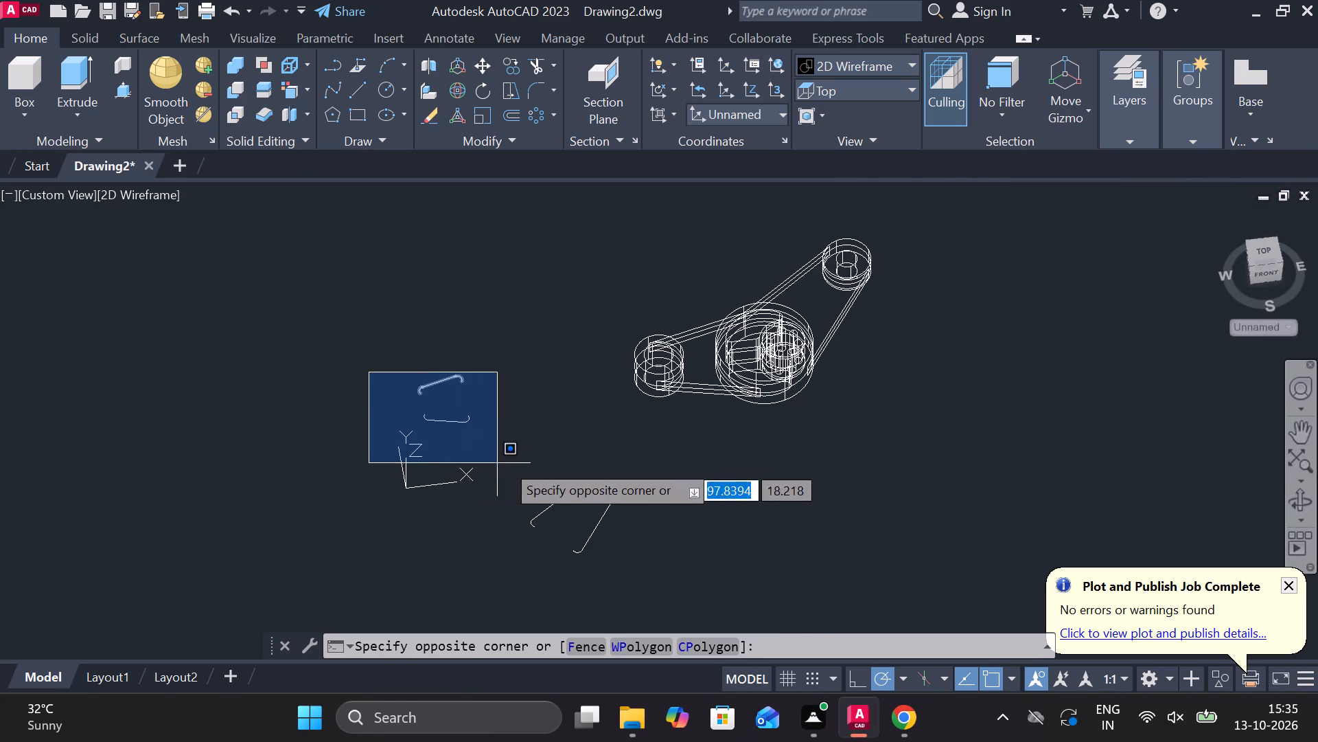
click(533, 453)
key(m)
key(Return)
scroll(491, 430, up, 3)
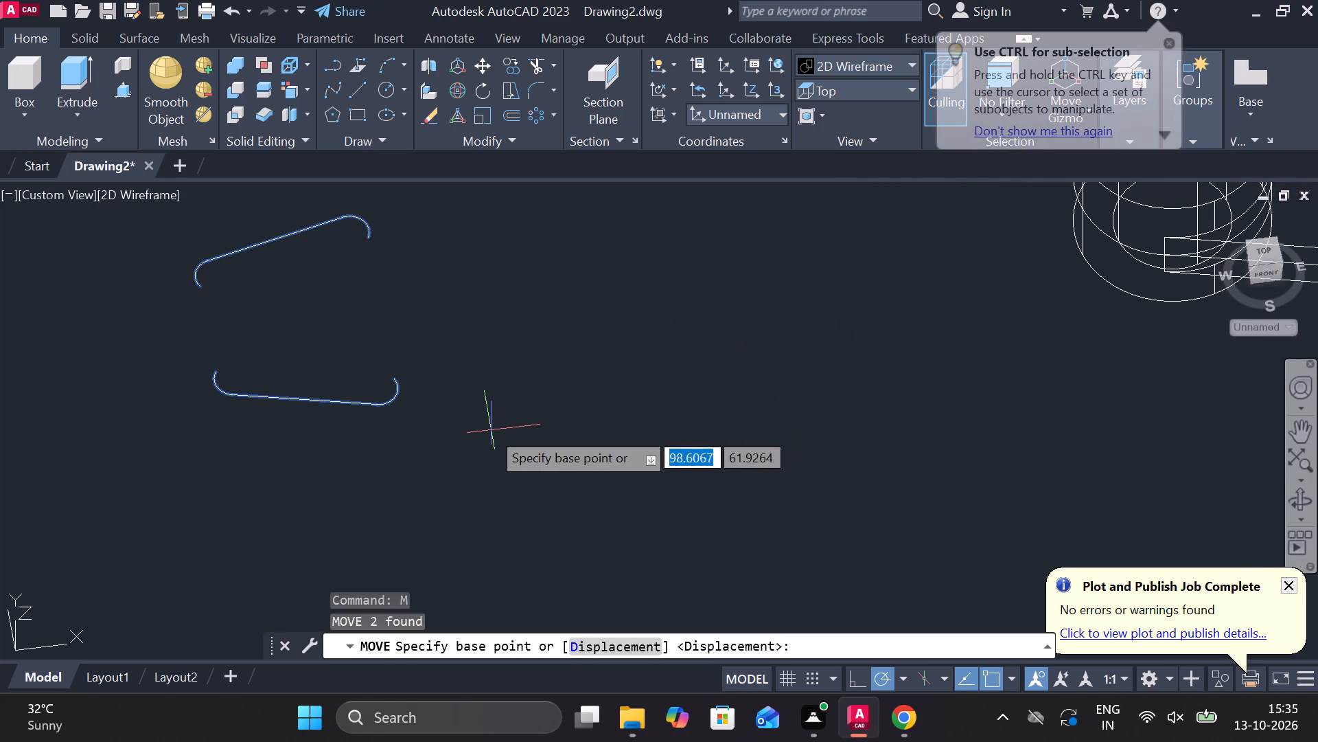
click(388, 375)
scroll(826, 374, down, 1)
middle_drag(836, 374, 799, 383)
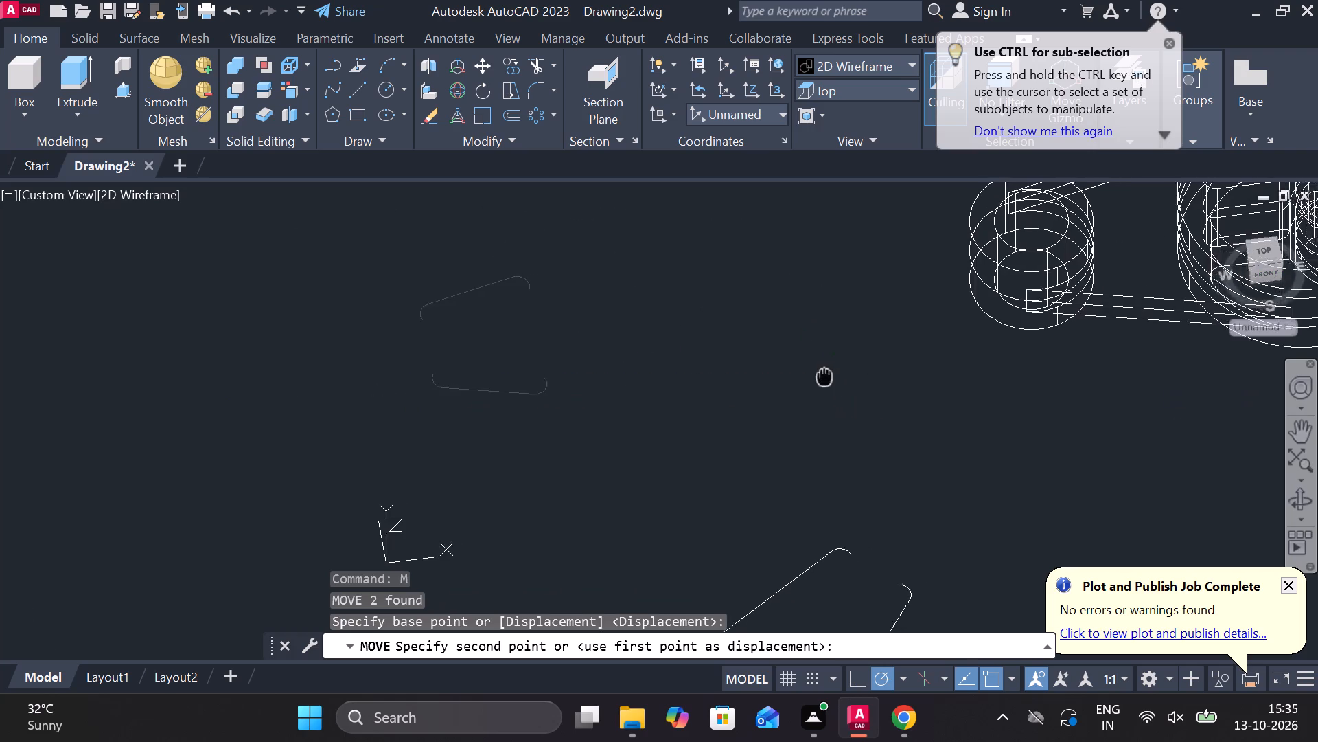
middle_drag(799, 383, 418, 464)
scroll(643, 363, up, 2)
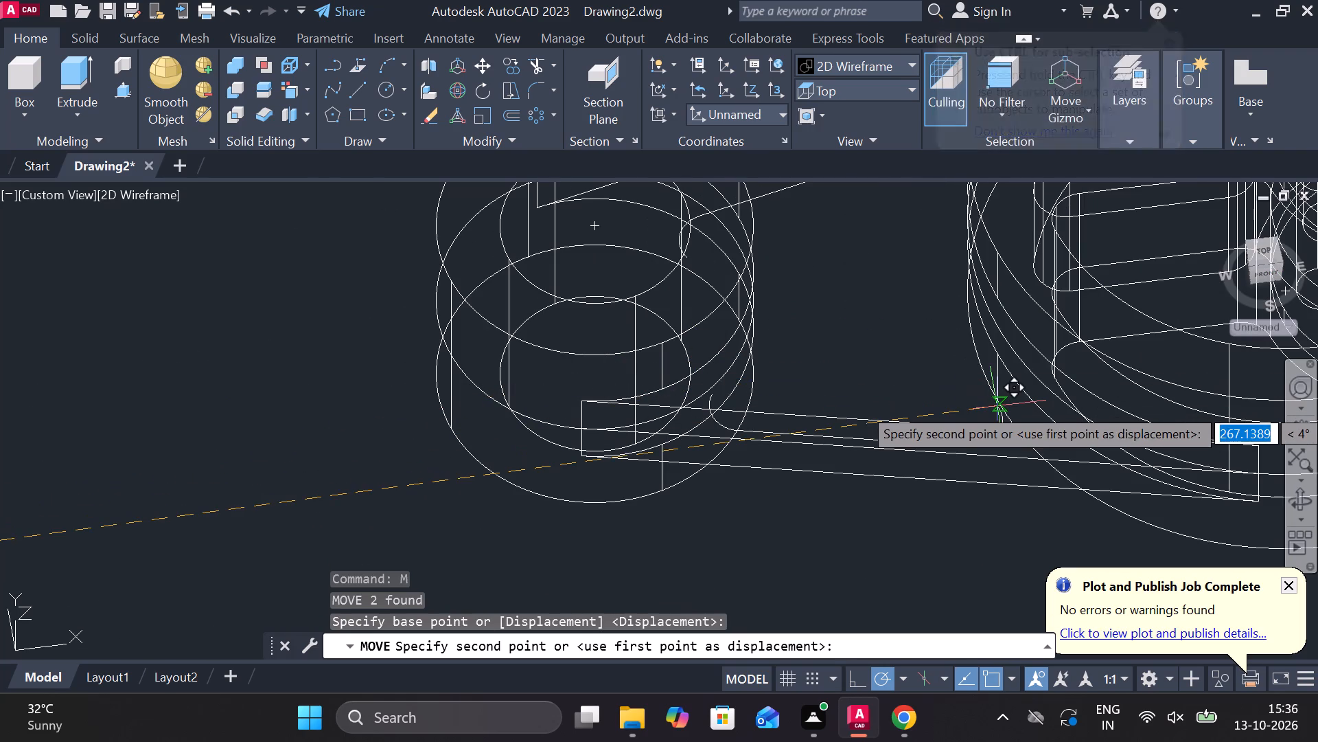
scroll(998, 408, up, 2)
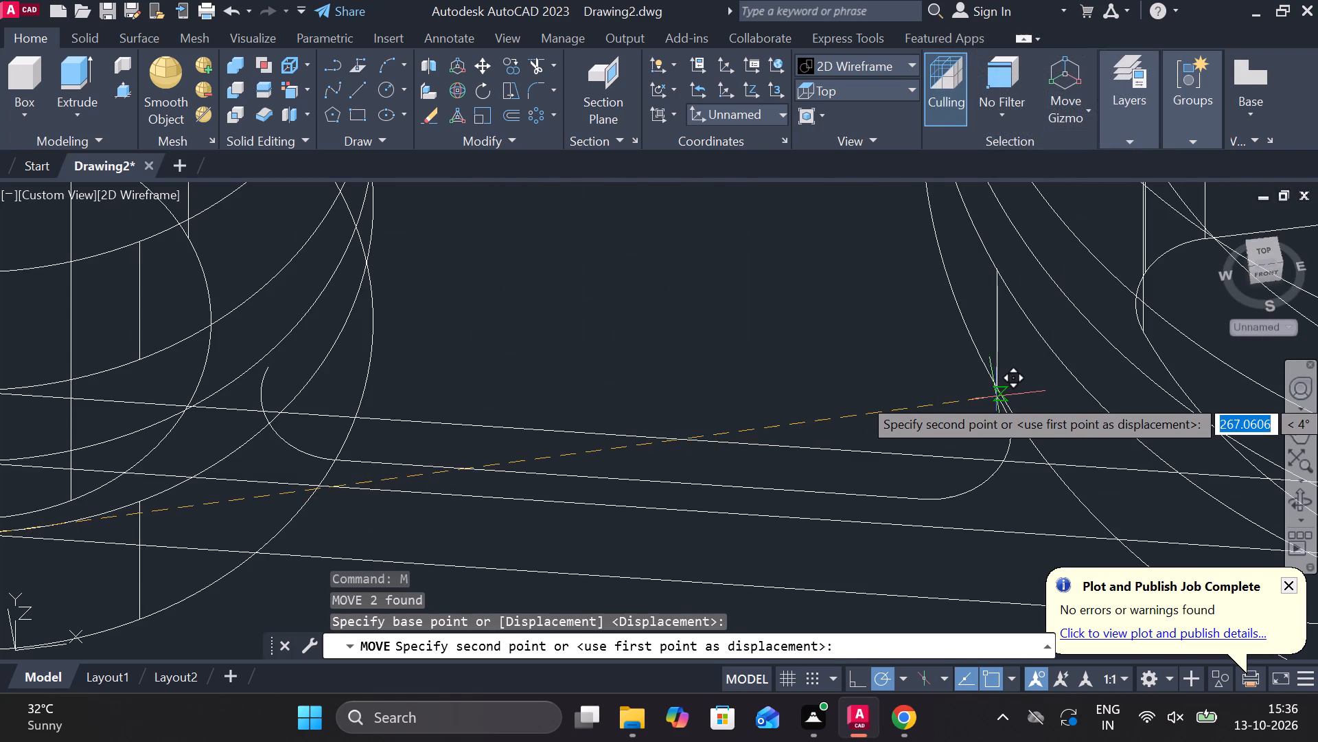
scroll(994, 392, up, 4)
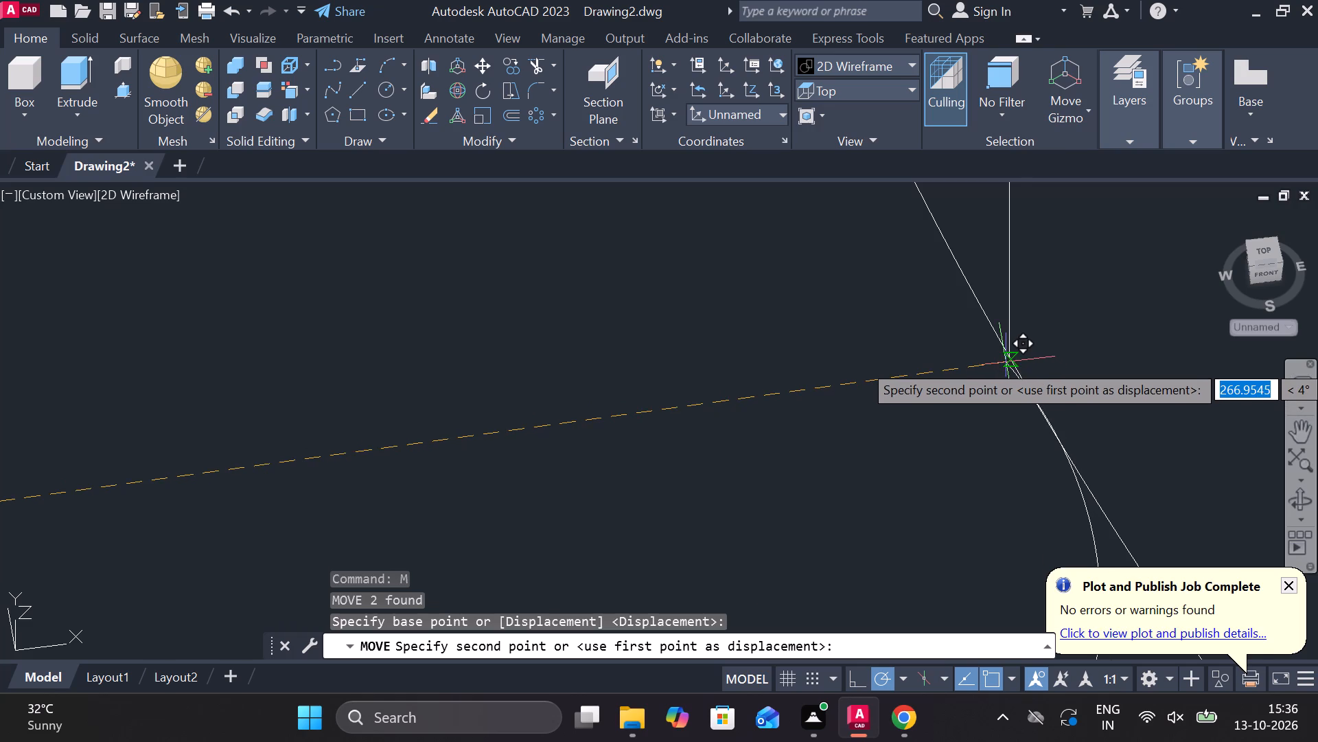
scroll(1006, 362, down, 9)
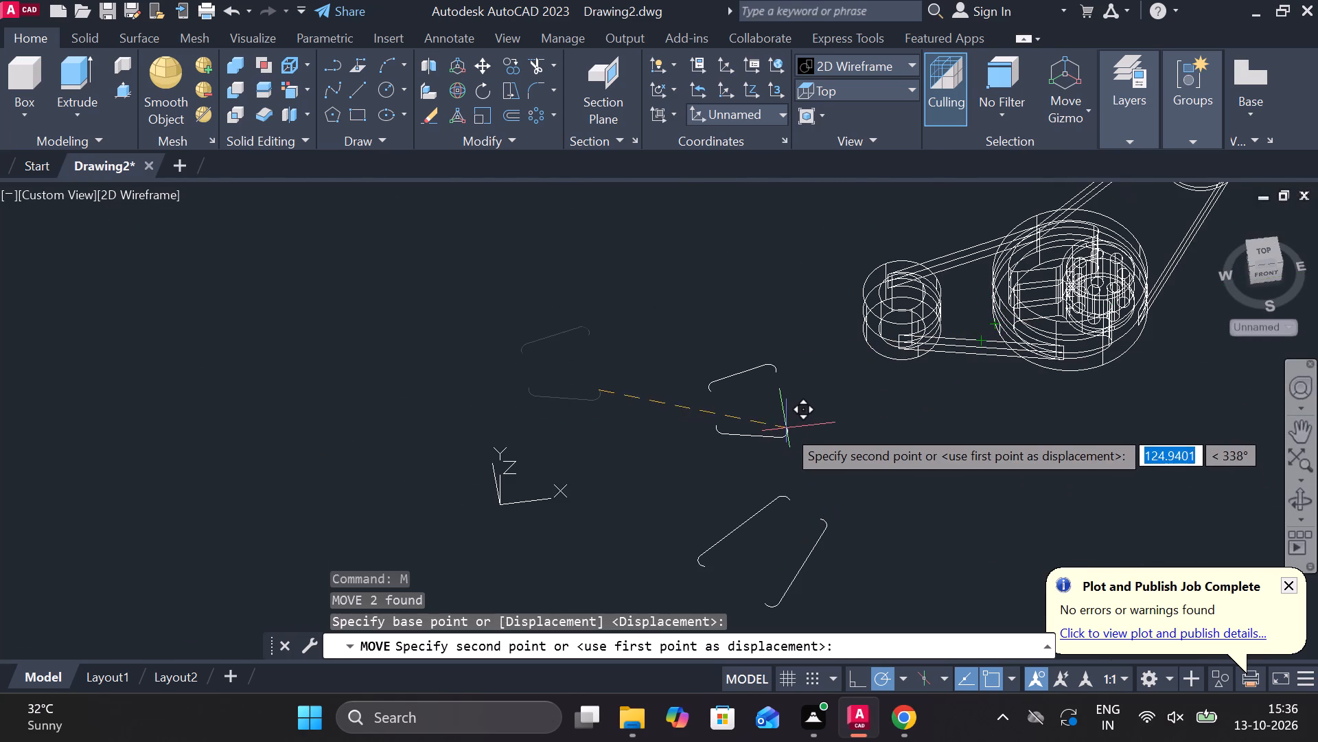
click(786, 428)
Change the visual style to Shades of Gray.
click(874, 58)
click(984, 180)
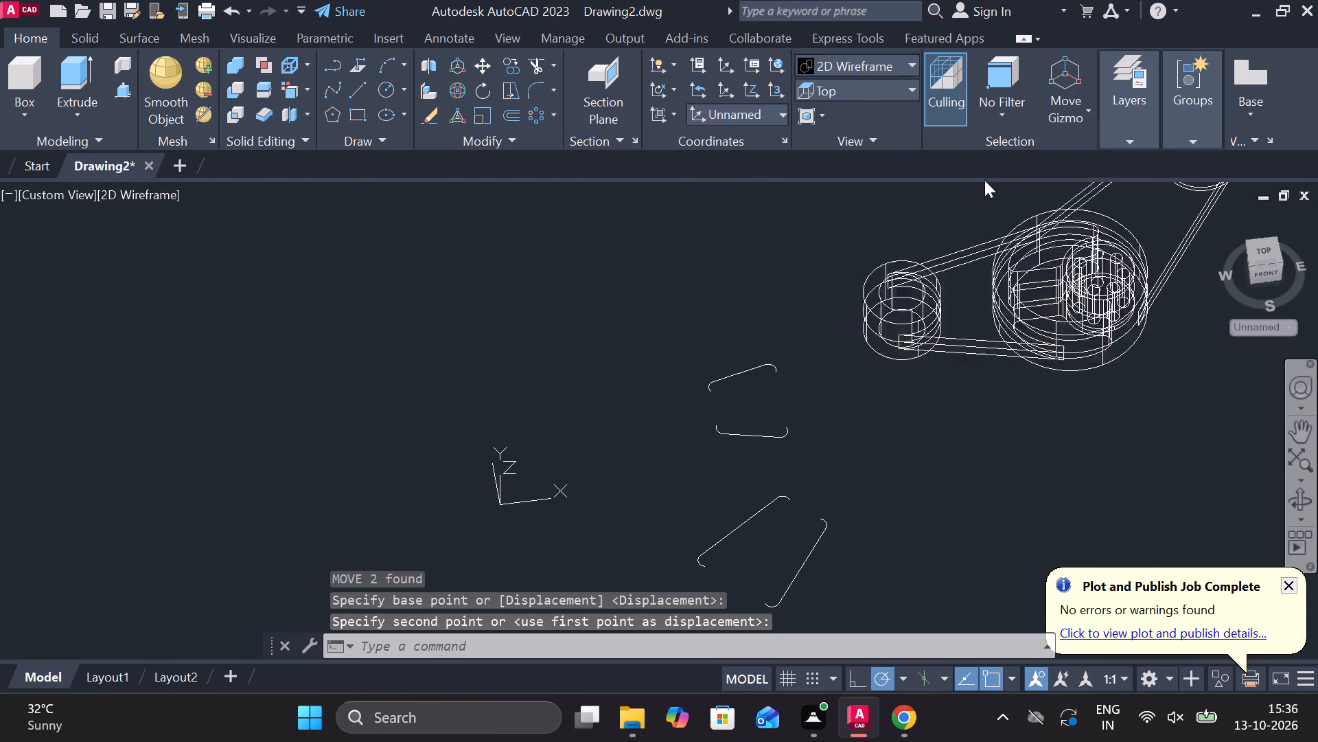
scroll(1075, 379, up, 1)
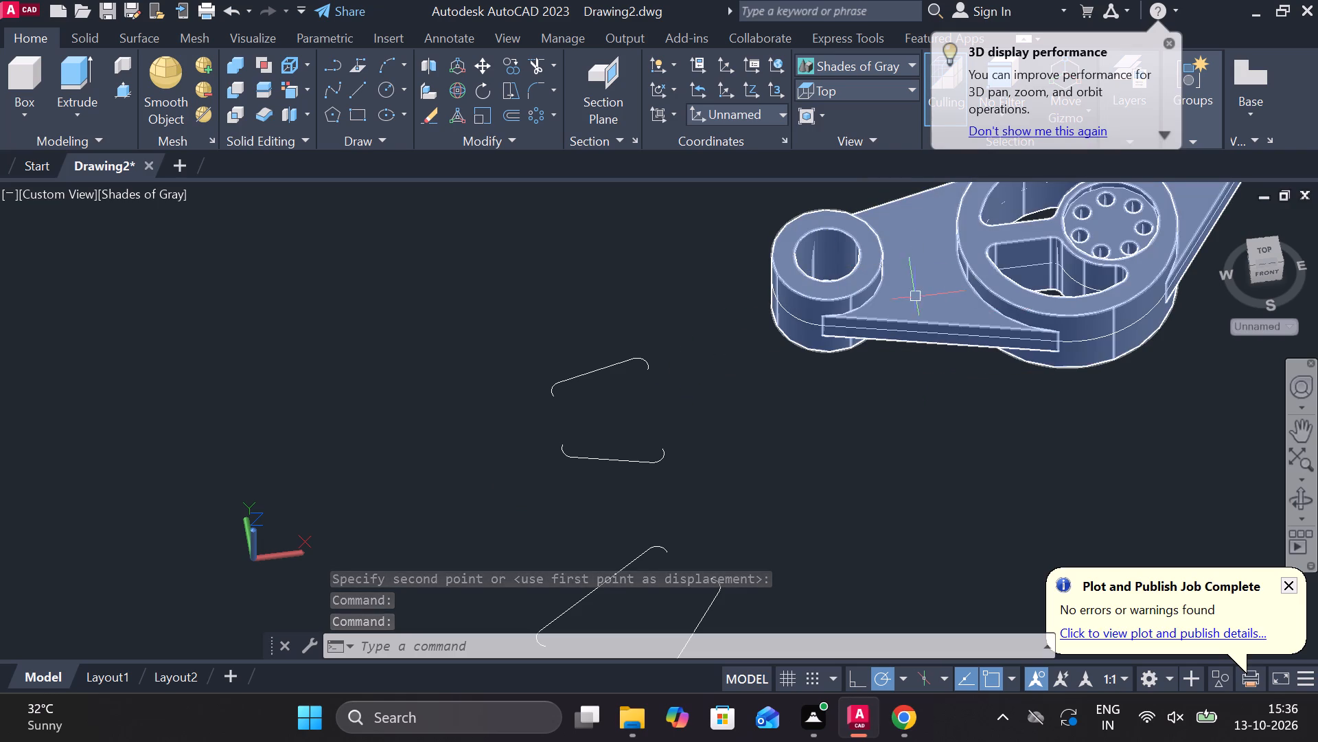
Draw a 35-unit line across the shorter arm's top face from the boss's outer edge to the hub ring's outer edge.
key(l)
key(Return)
scroll(947, 268, up, 1)
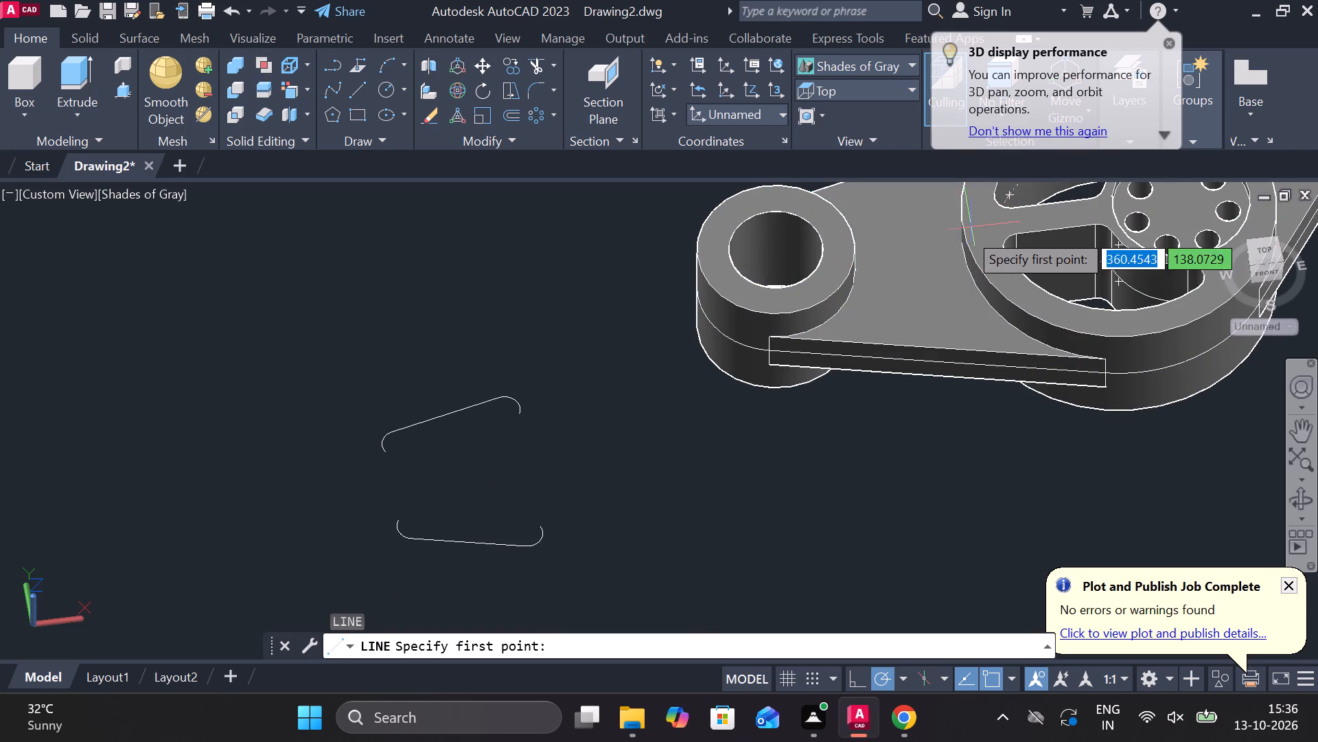
scroll(904, 265, up, 2)
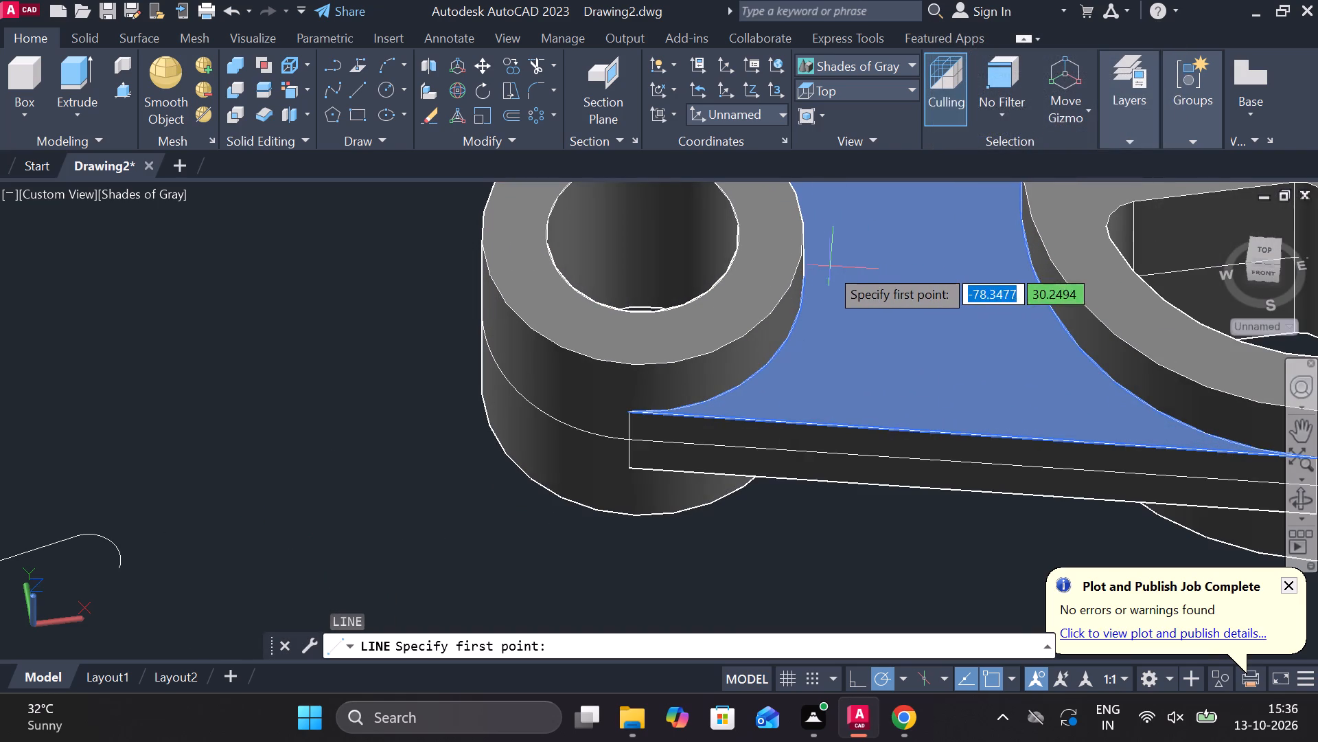
click(802, 270)
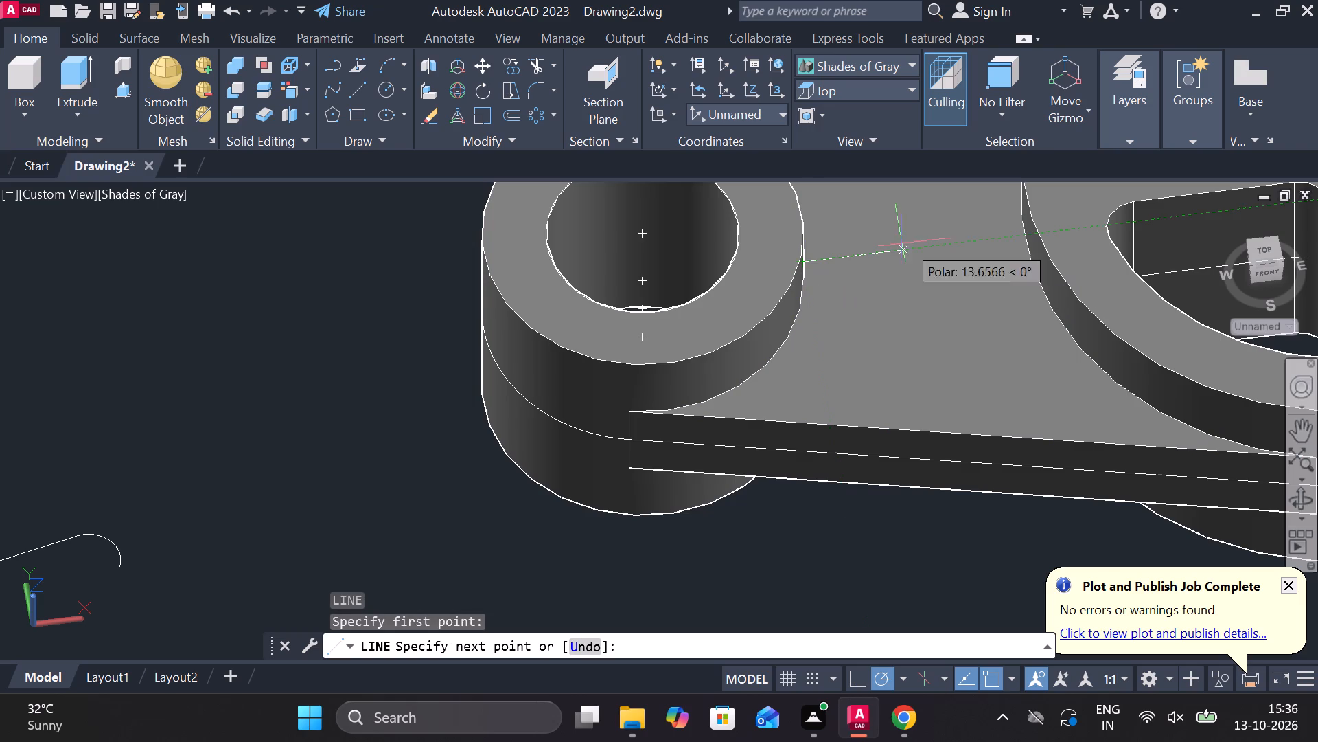
click(1028, 238)
middle_drag(942, 257, 699, 425)
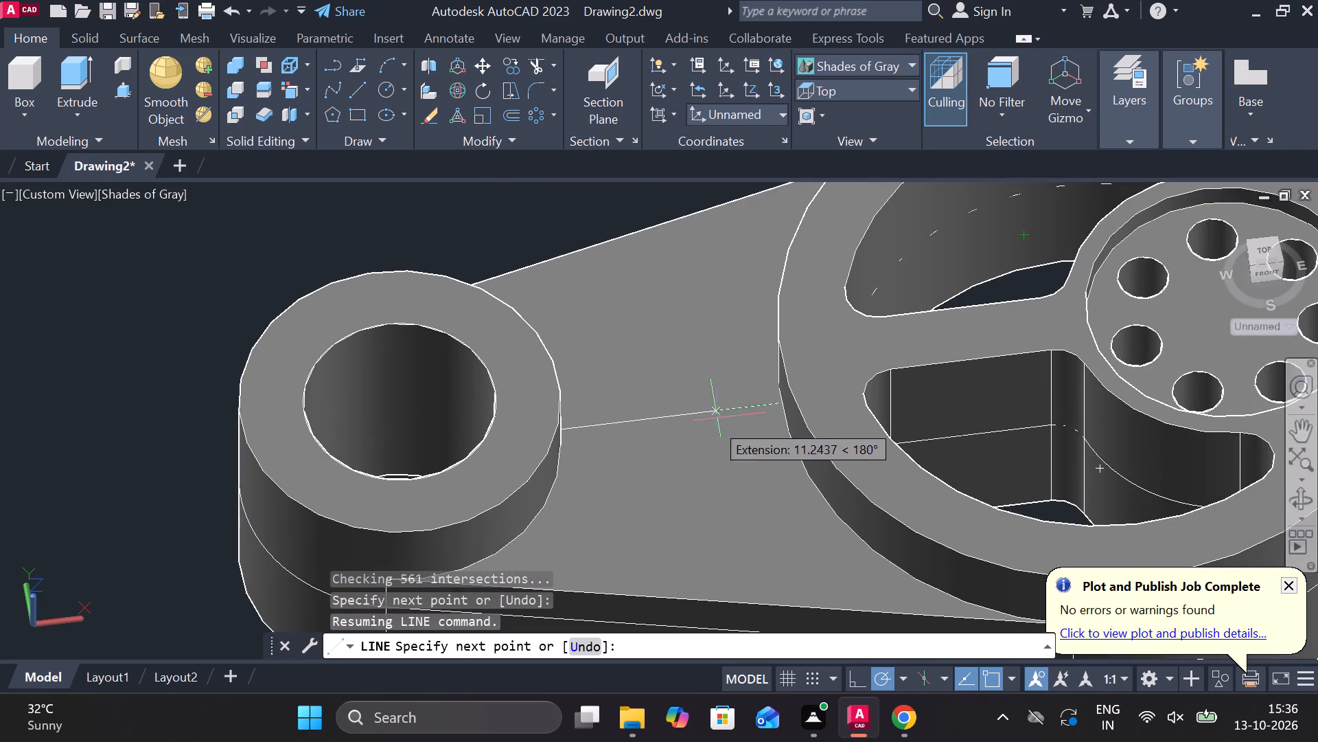
key(ctrl+z)
middle_drag(843, 286, 651, 429)
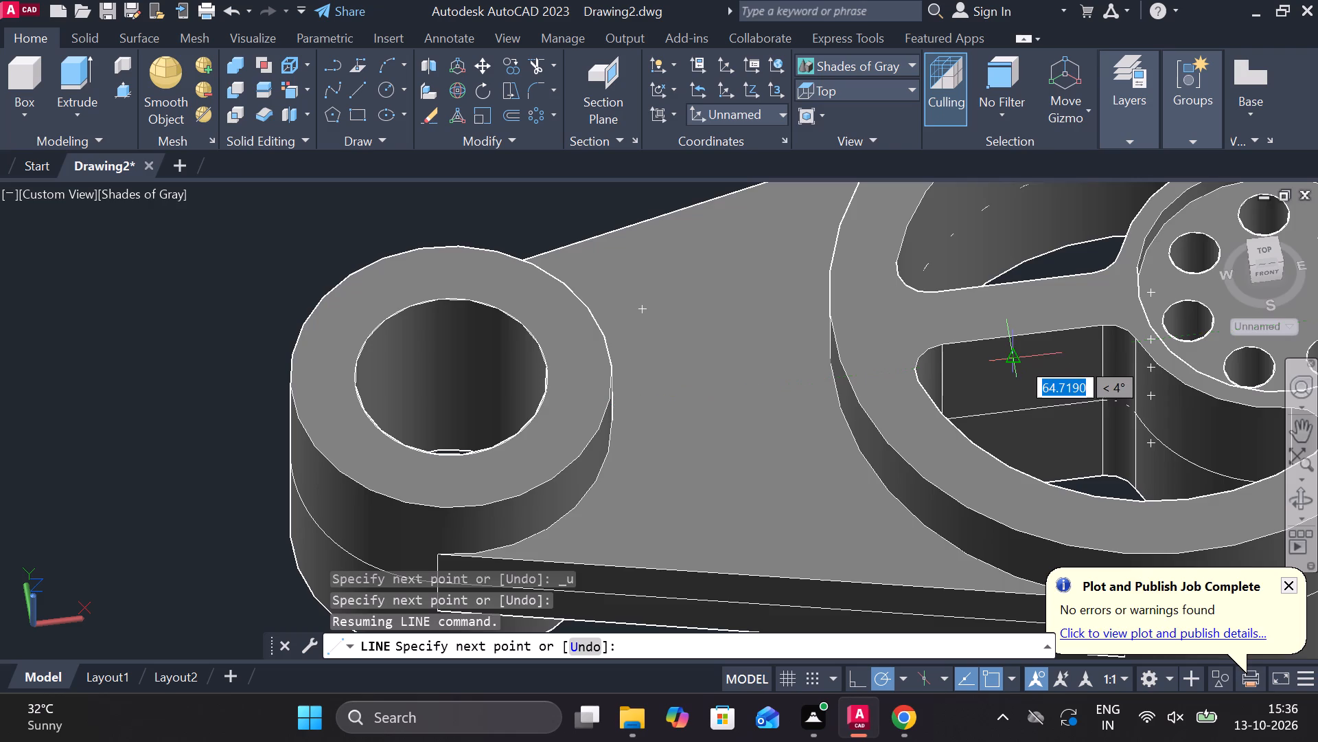
click(839, 373)
key(Escape)
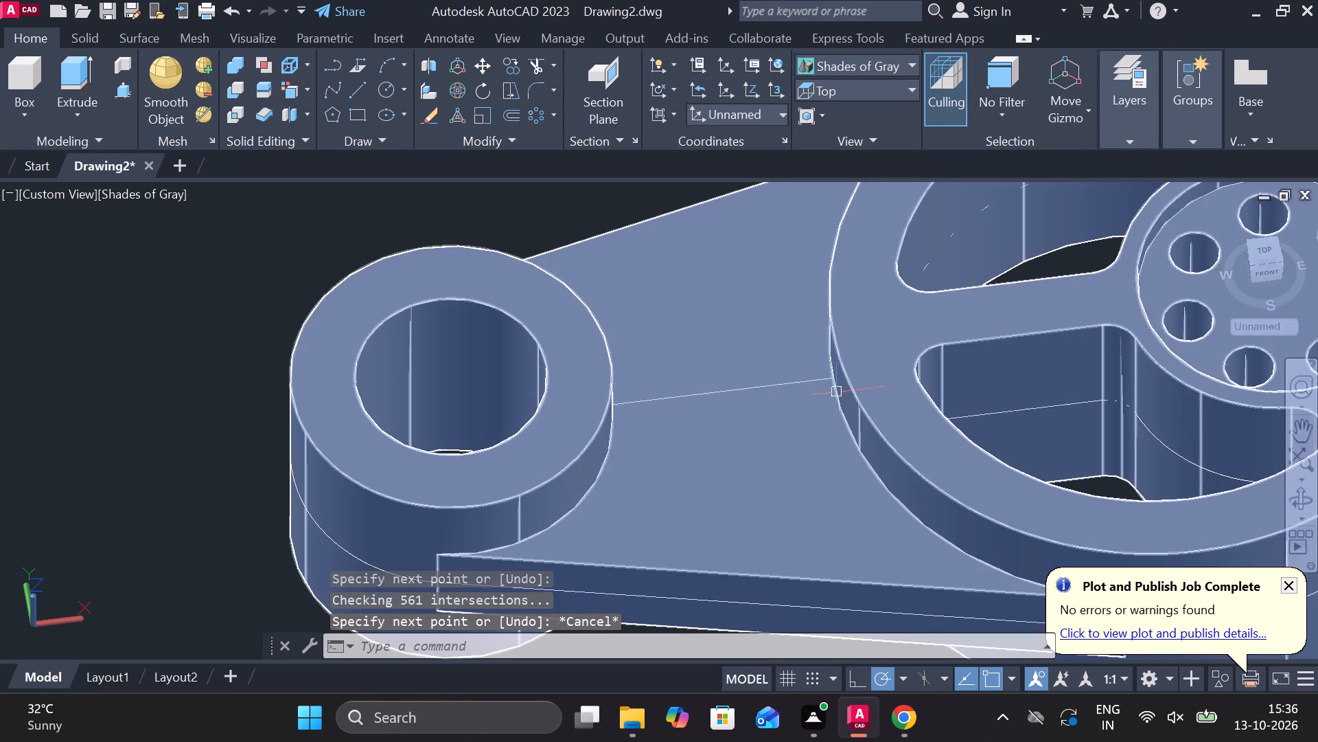
Draw a line from the midpoint of the upper loose profile straight across to just beyond the lower profile.
scroll(553, 241, down, 1)
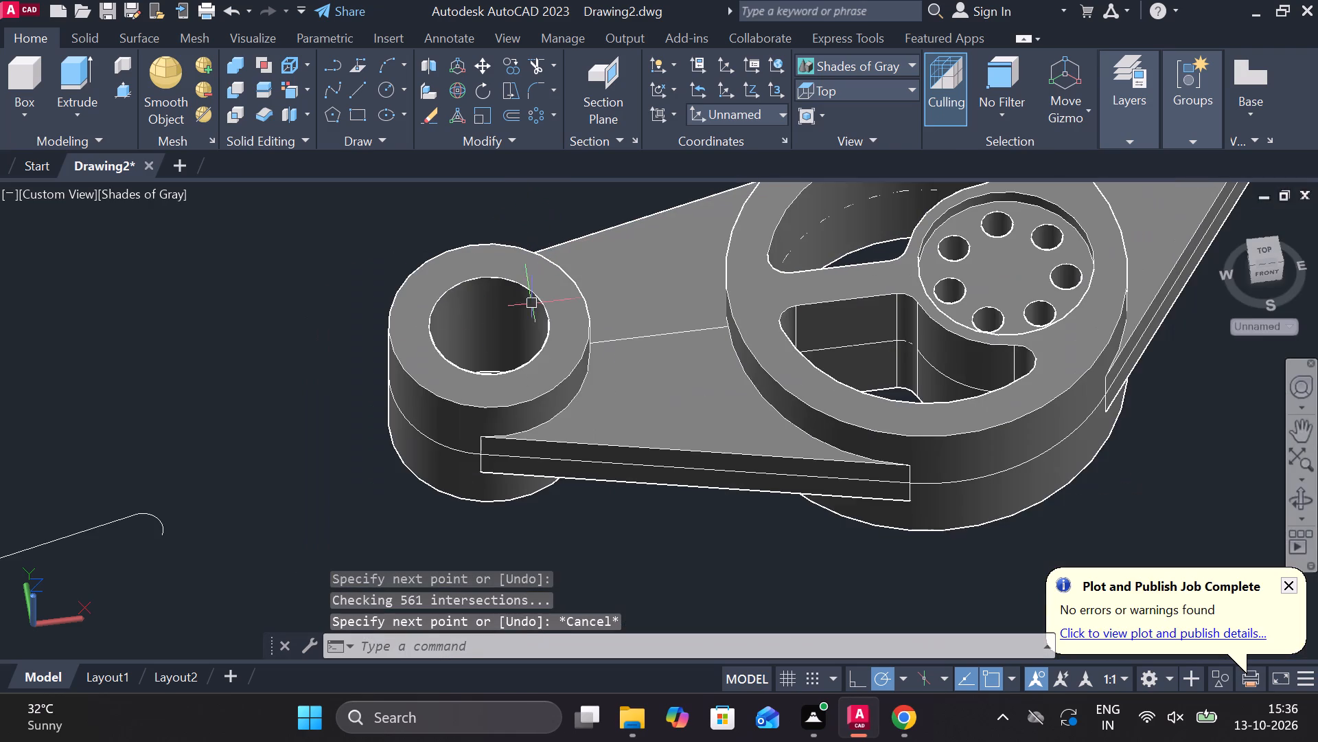
middle_drag(288, 357, 529, 312)
scroll(466, 358, down, 1)
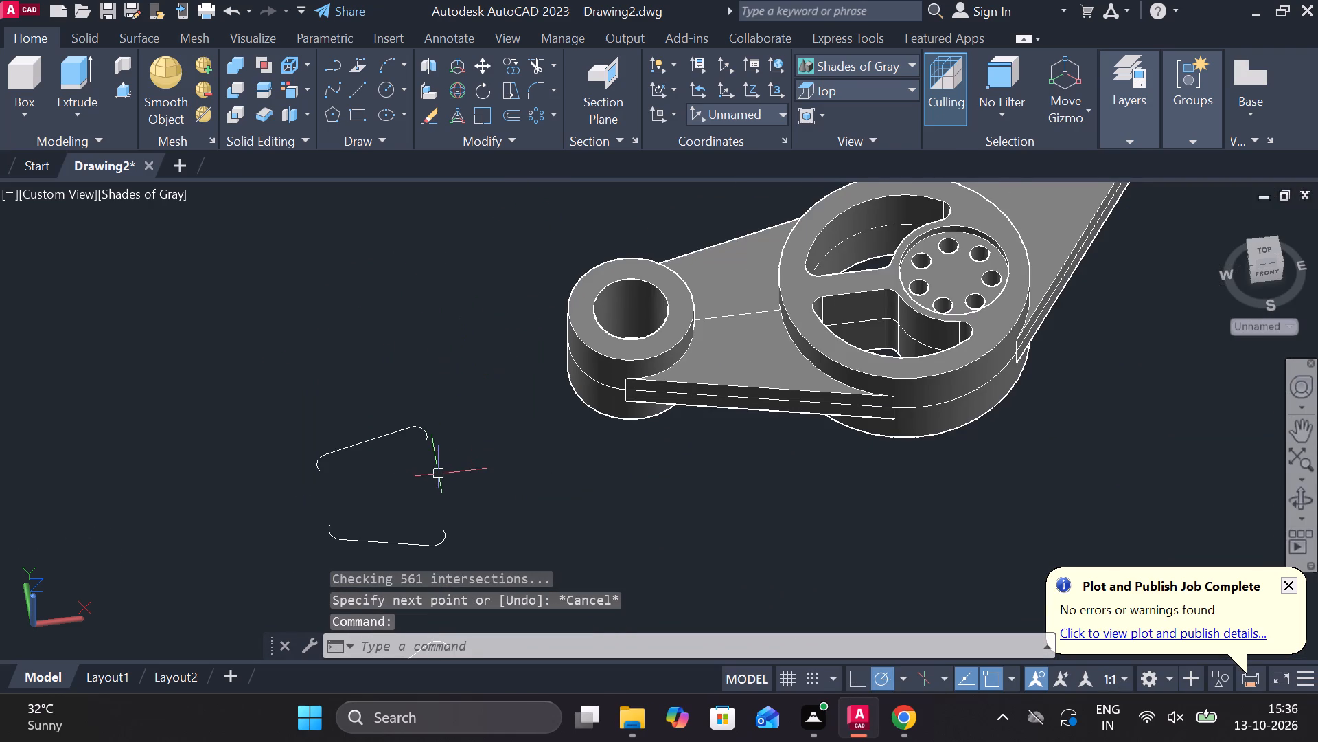
middle_drag(442, 477, 484, 441)
key(l)
key(Return)
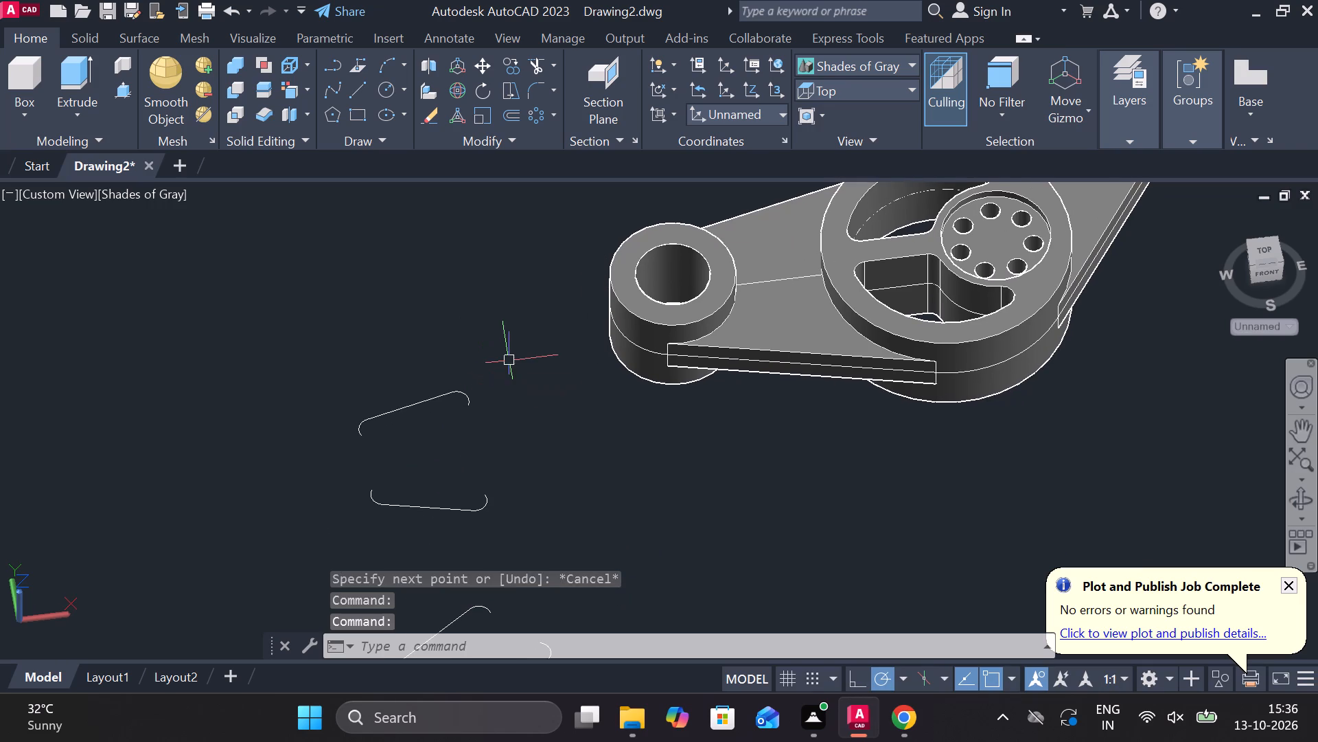
click(411, 405)
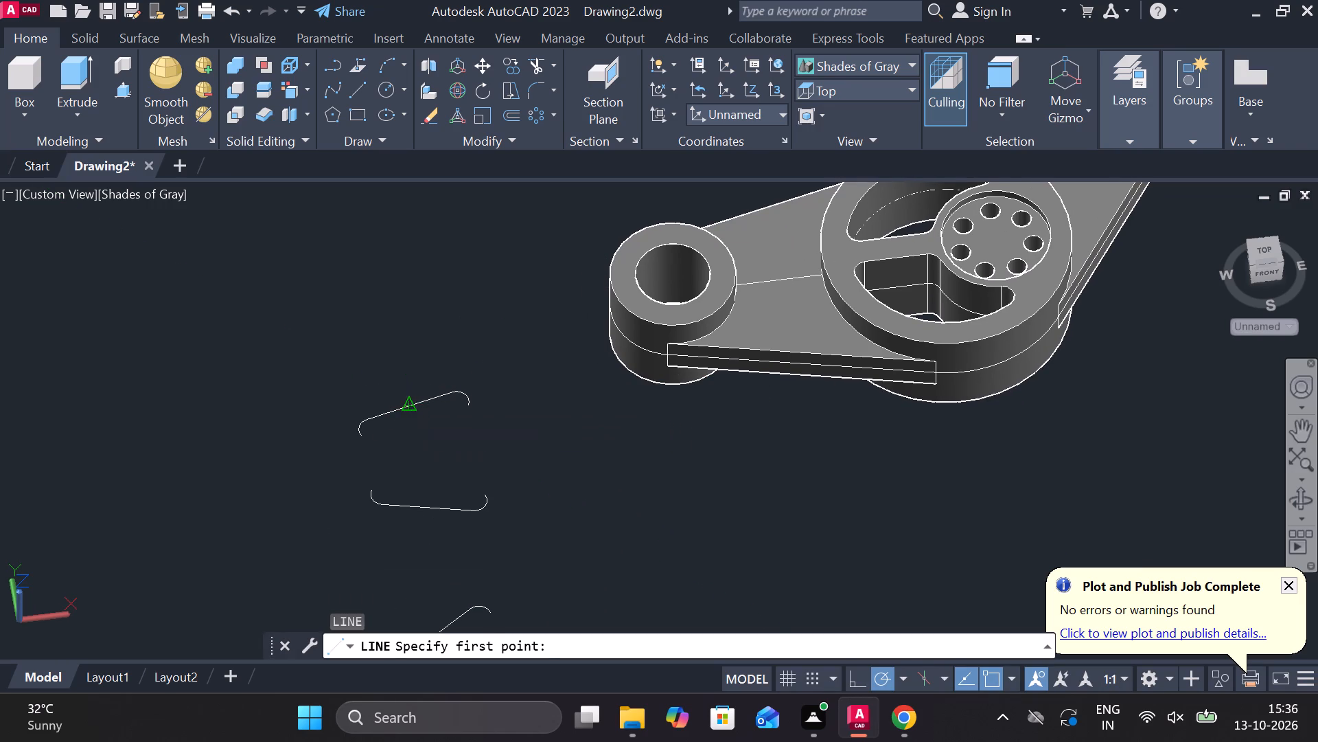
click(428, 530)
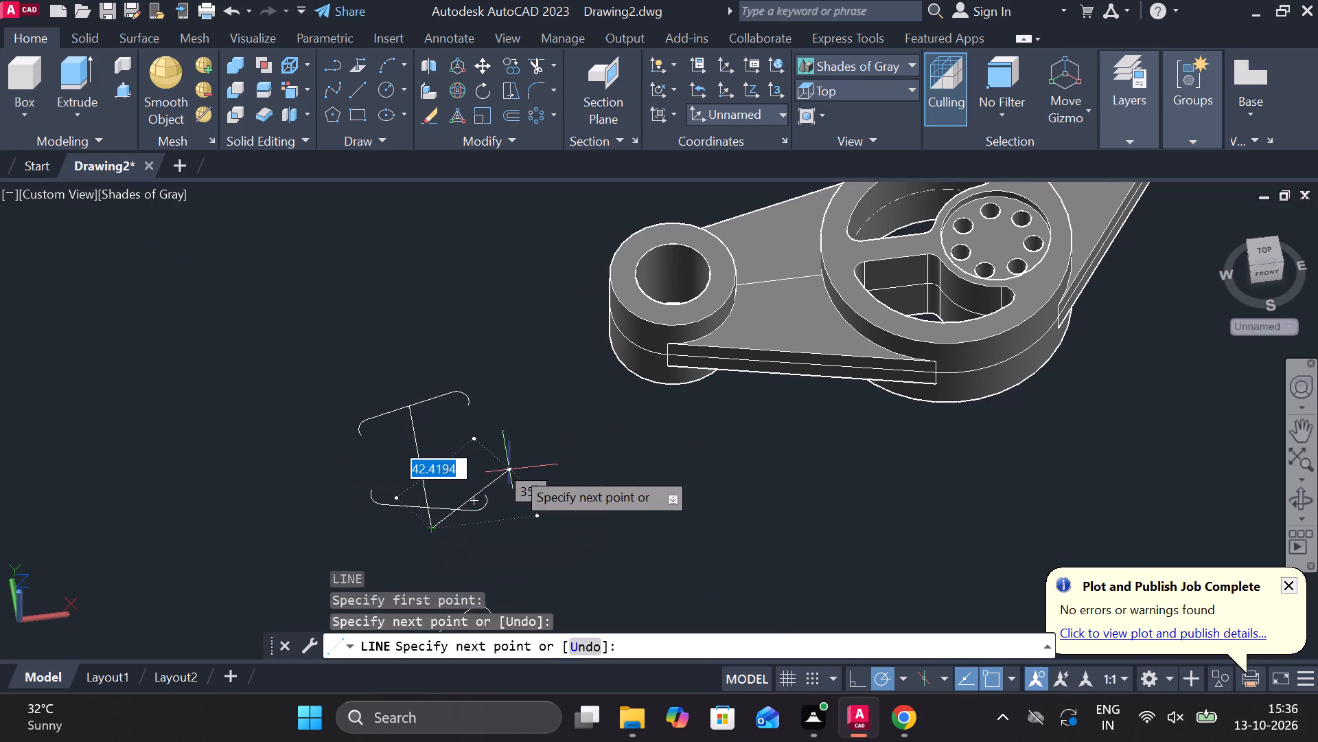
key(Escape)
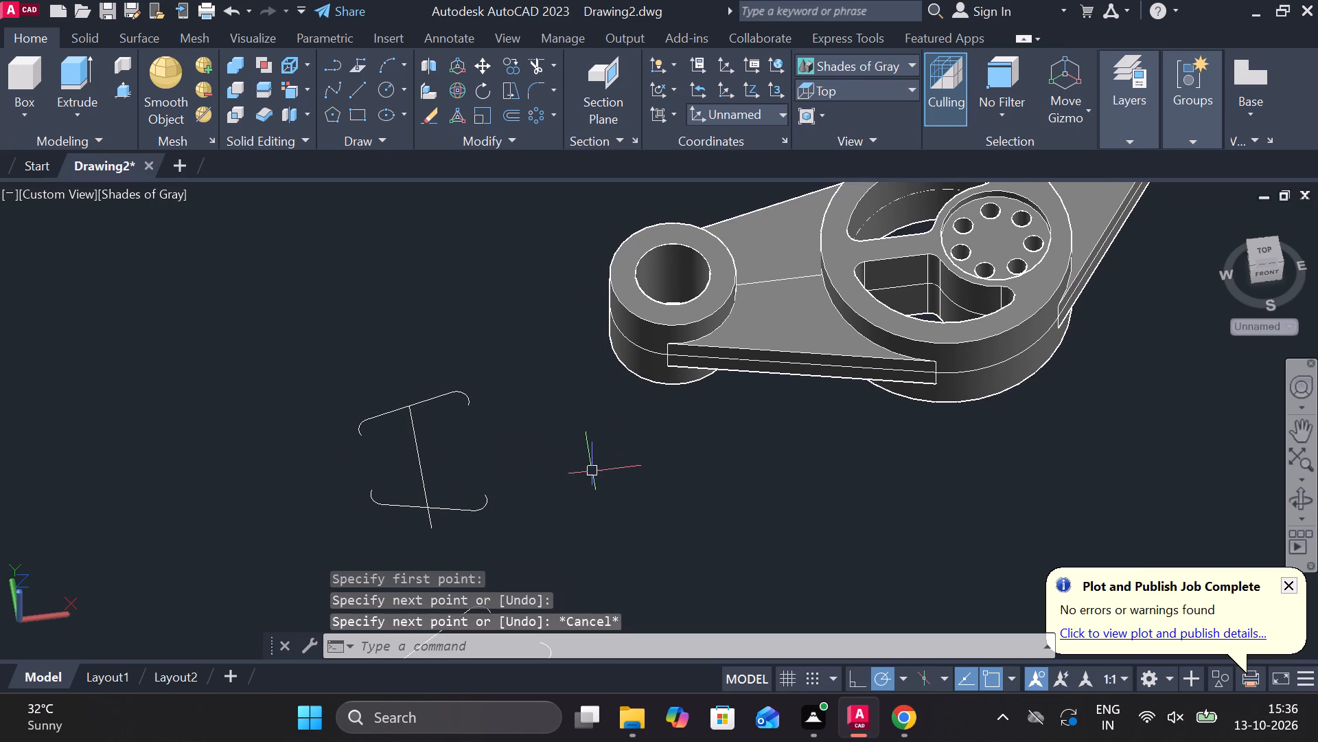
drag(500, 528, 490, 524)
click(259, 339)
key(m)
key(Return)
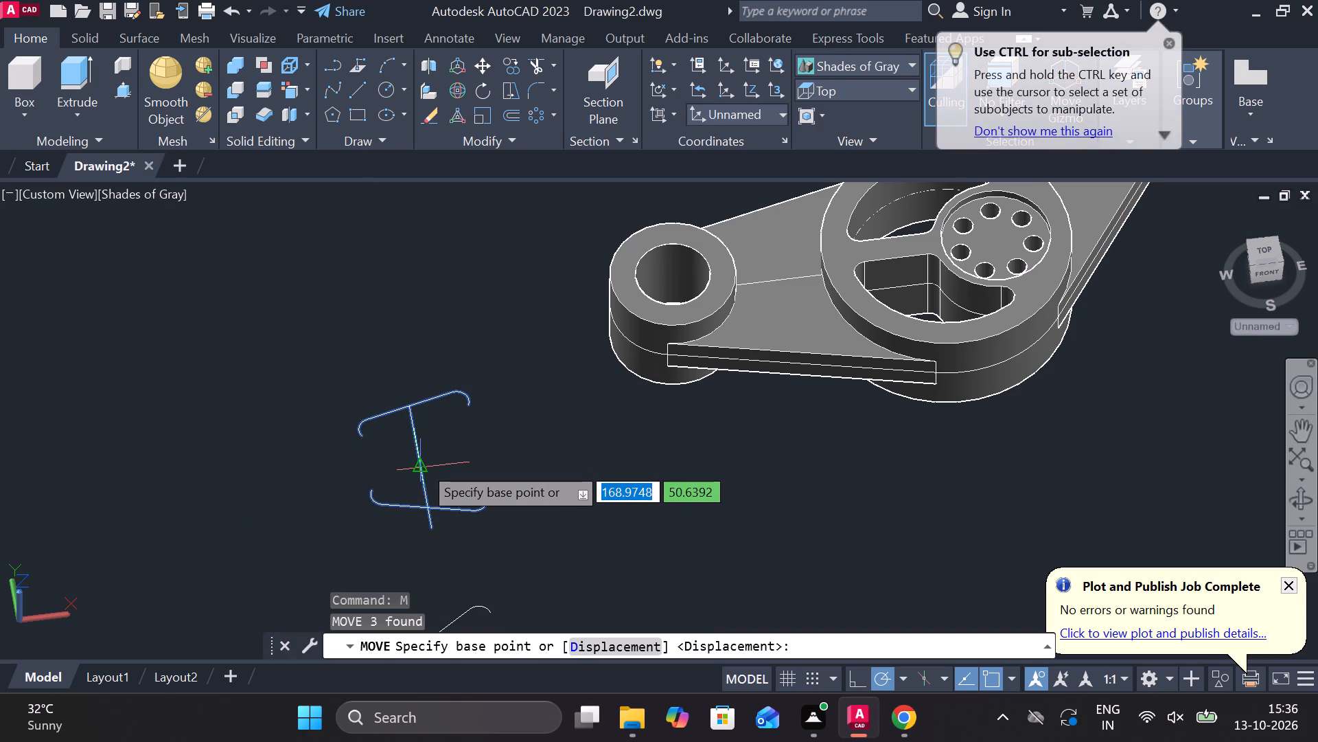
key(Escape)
Trim the end of the connecting line that sticks out past the lower loose profile.
text(tr)
key(space)
click(432, 515)
key(Escape)
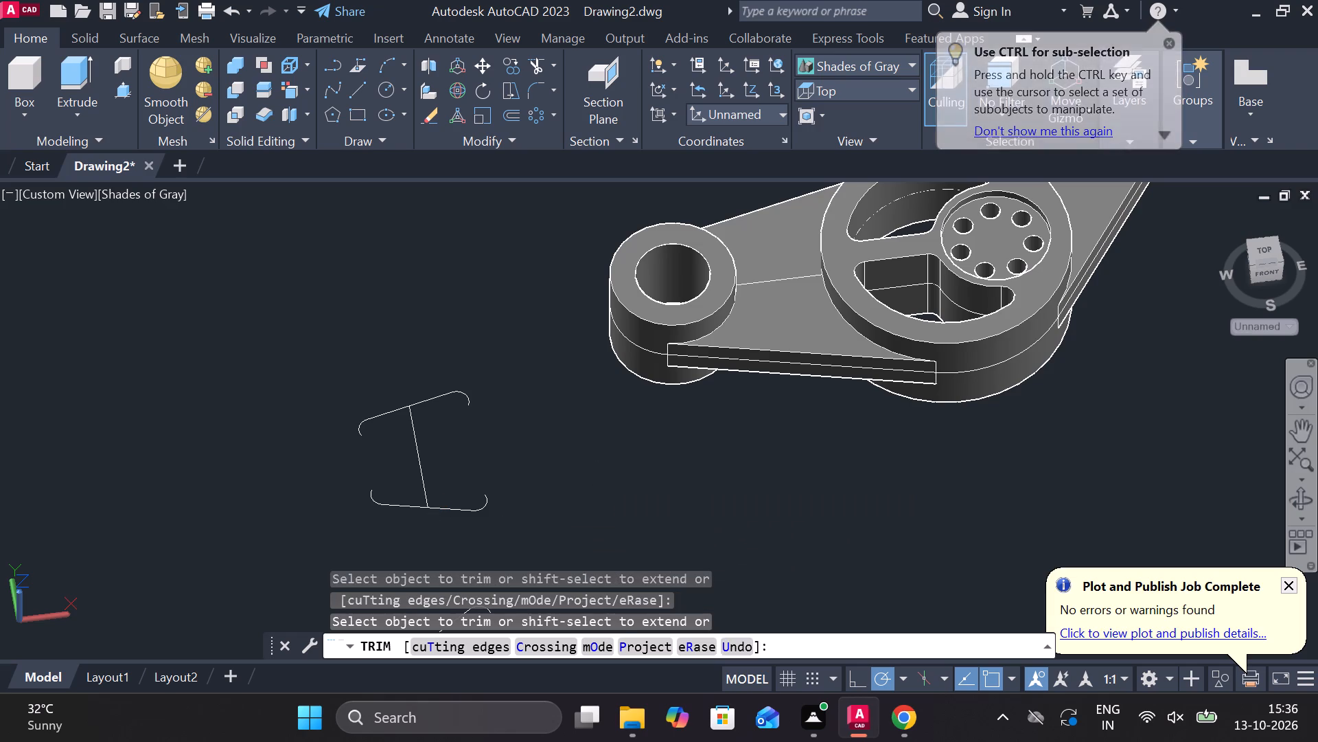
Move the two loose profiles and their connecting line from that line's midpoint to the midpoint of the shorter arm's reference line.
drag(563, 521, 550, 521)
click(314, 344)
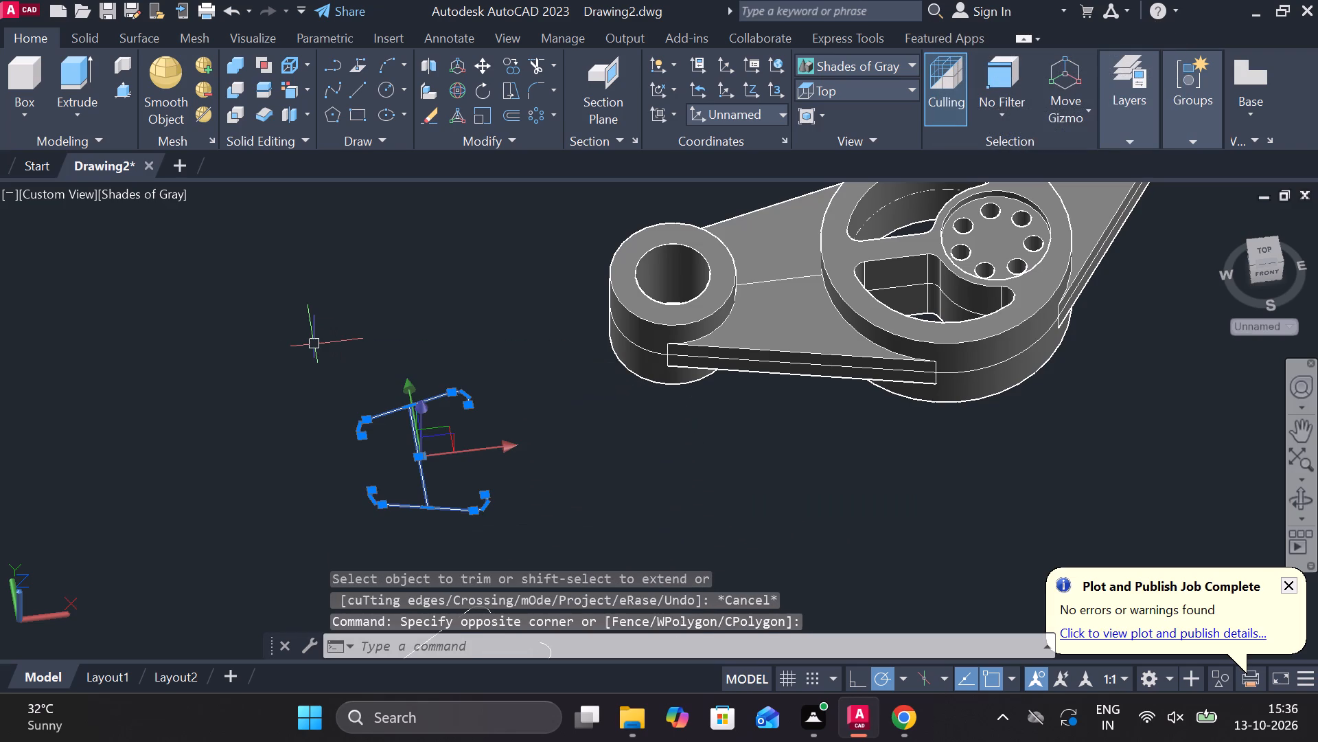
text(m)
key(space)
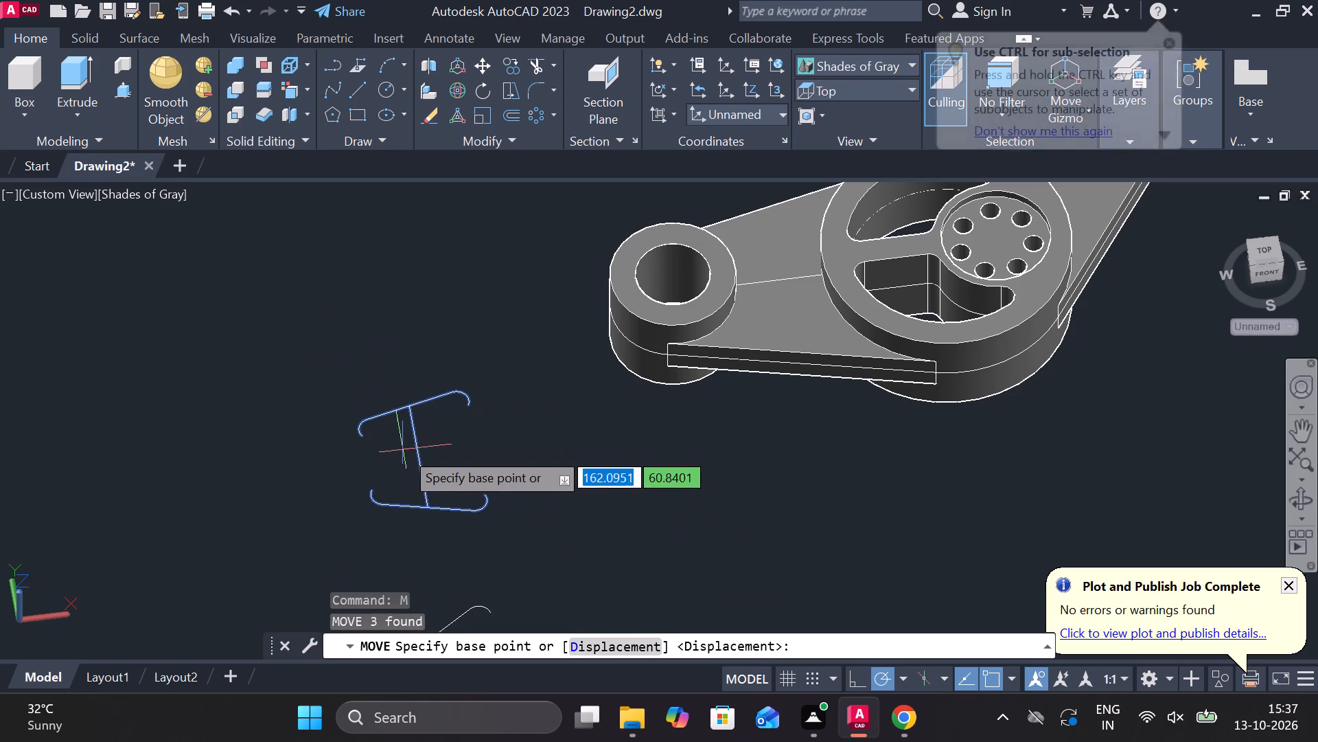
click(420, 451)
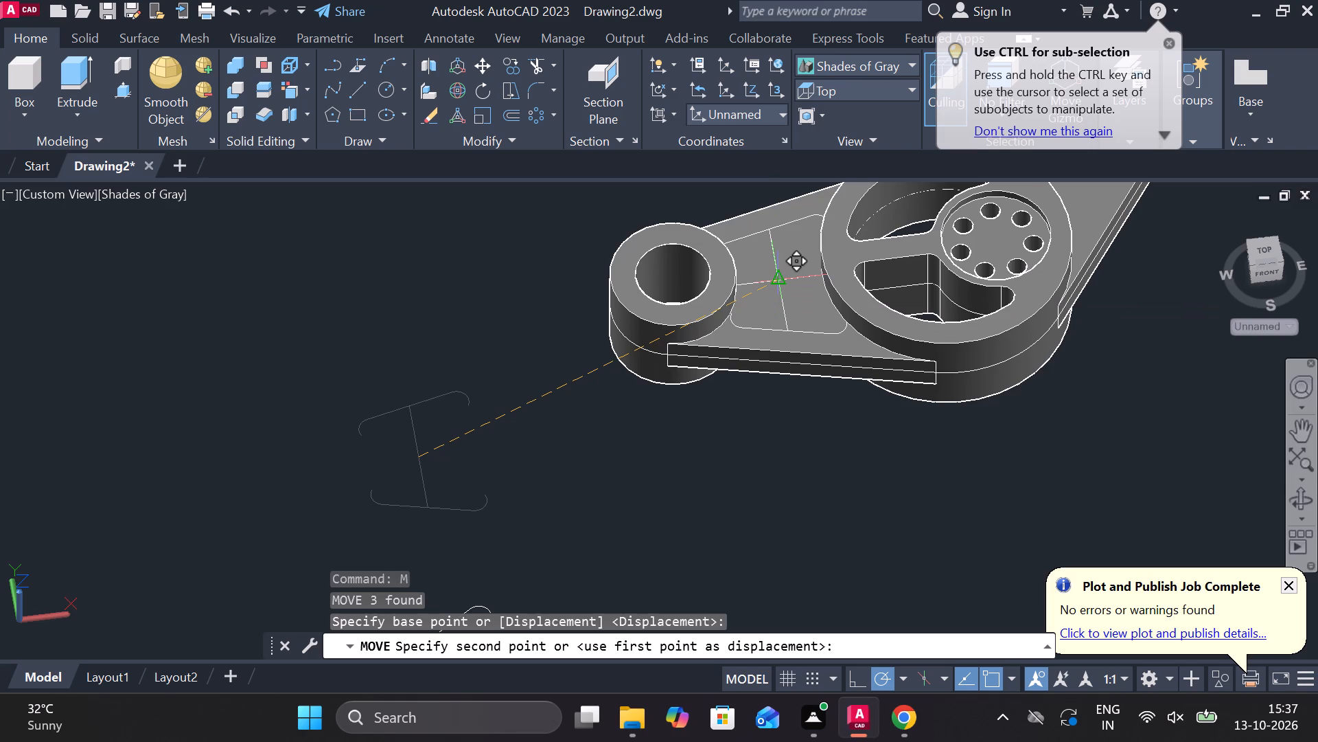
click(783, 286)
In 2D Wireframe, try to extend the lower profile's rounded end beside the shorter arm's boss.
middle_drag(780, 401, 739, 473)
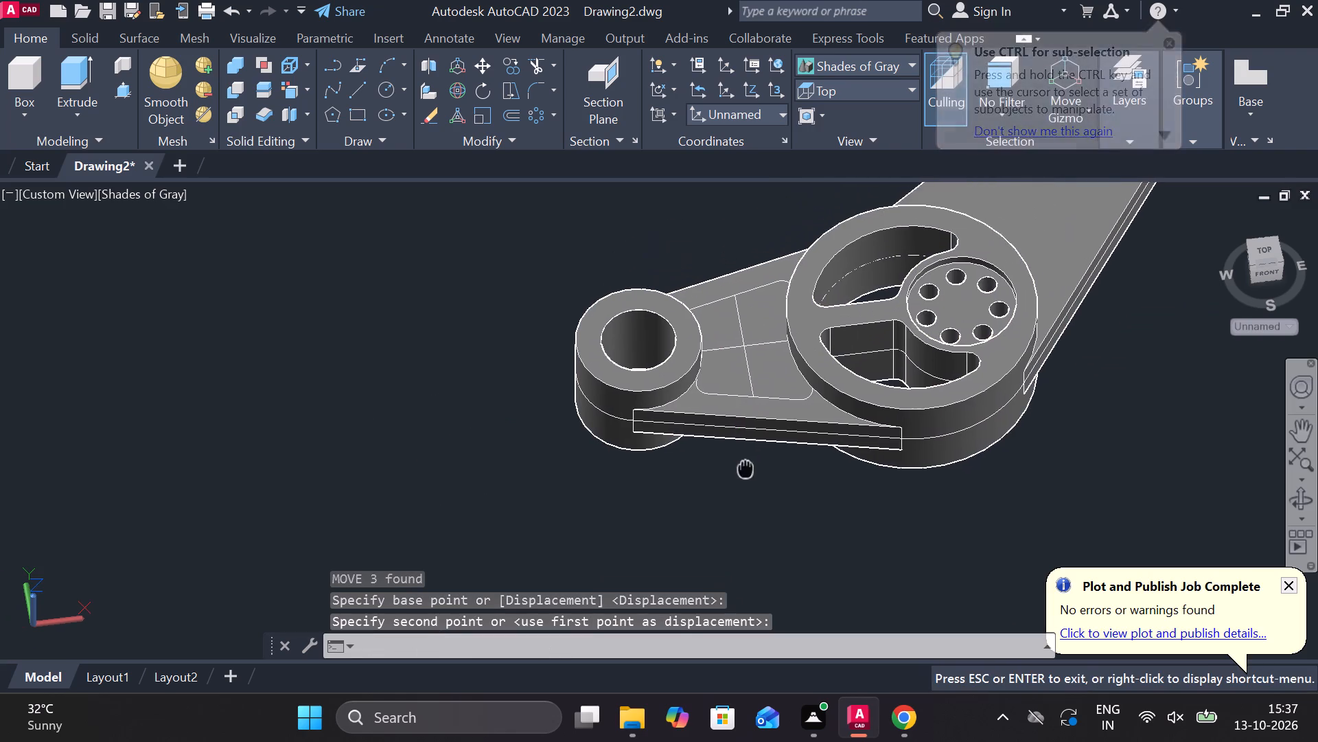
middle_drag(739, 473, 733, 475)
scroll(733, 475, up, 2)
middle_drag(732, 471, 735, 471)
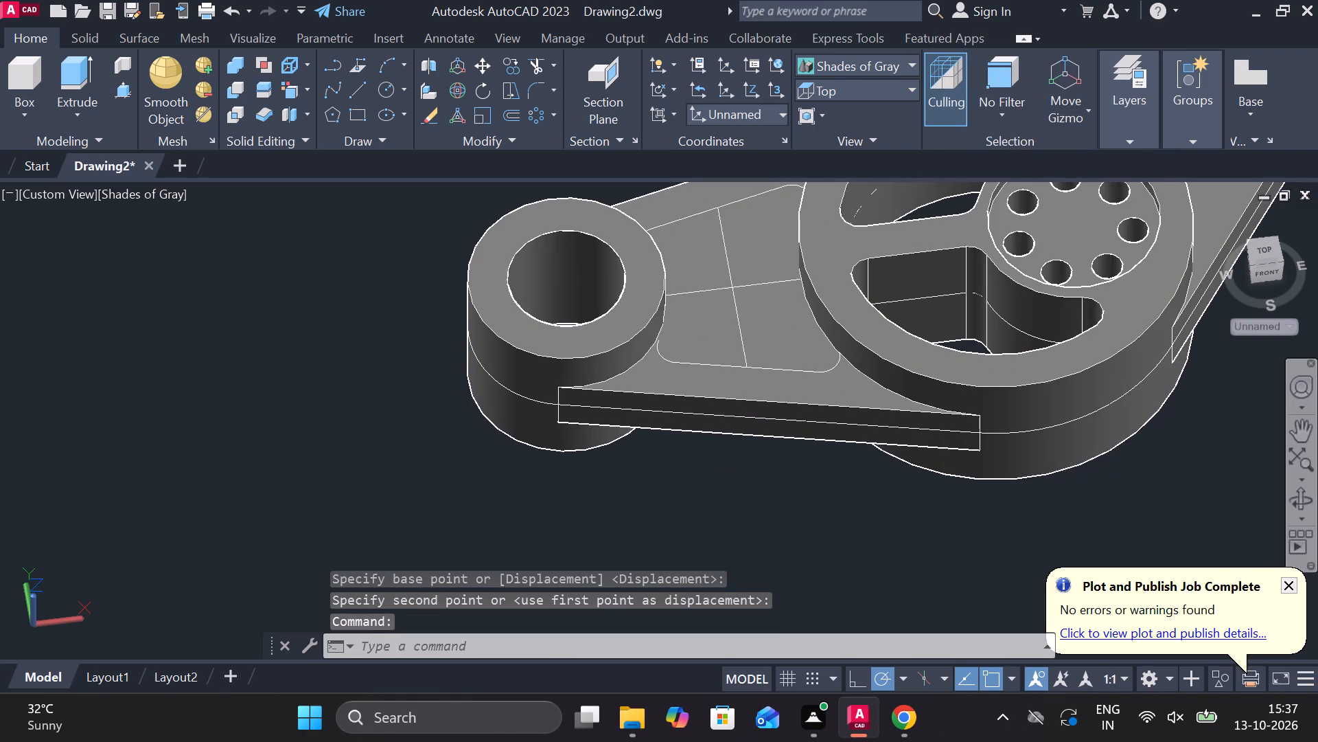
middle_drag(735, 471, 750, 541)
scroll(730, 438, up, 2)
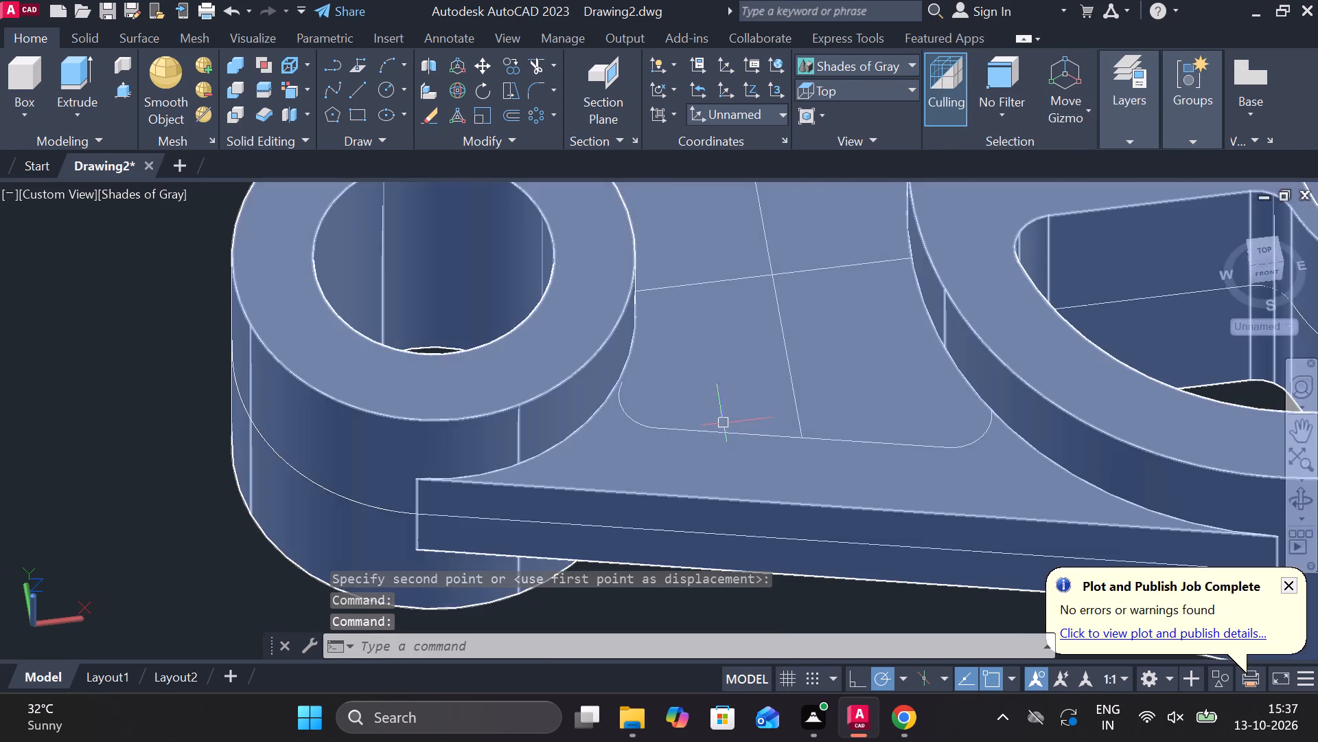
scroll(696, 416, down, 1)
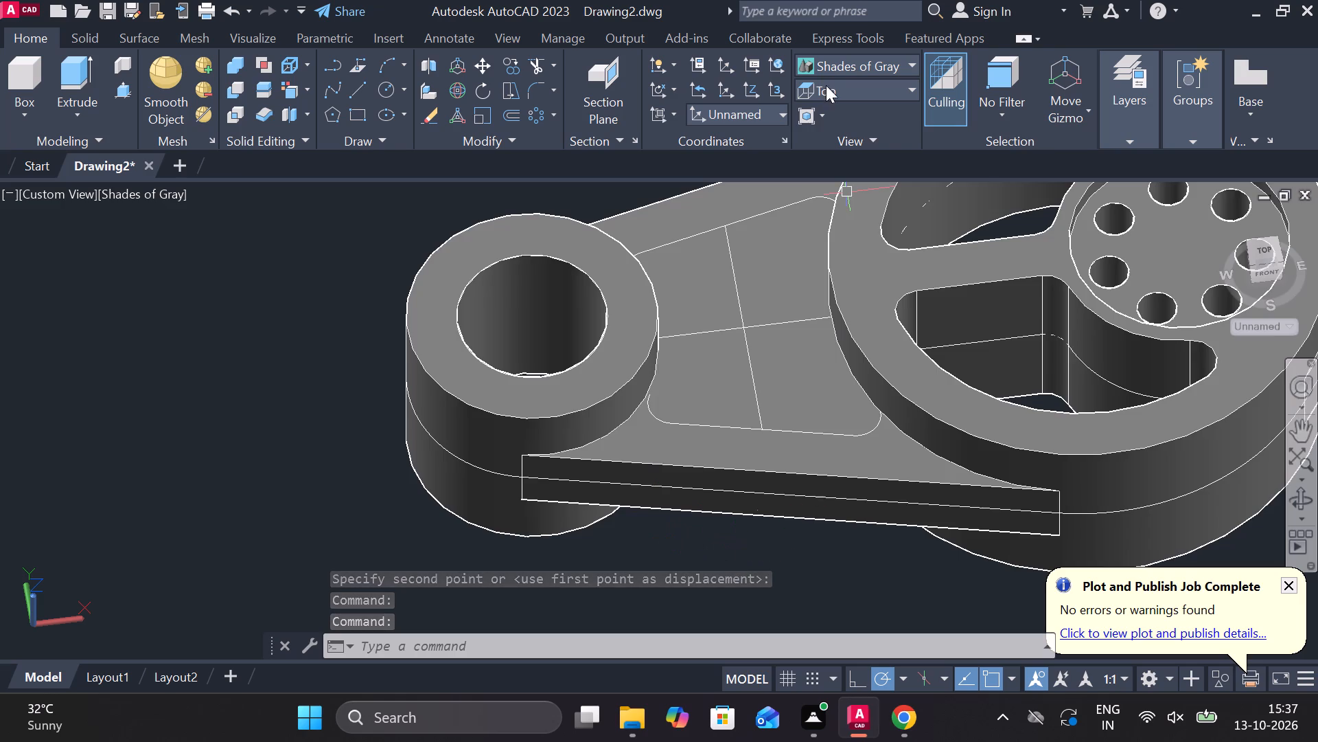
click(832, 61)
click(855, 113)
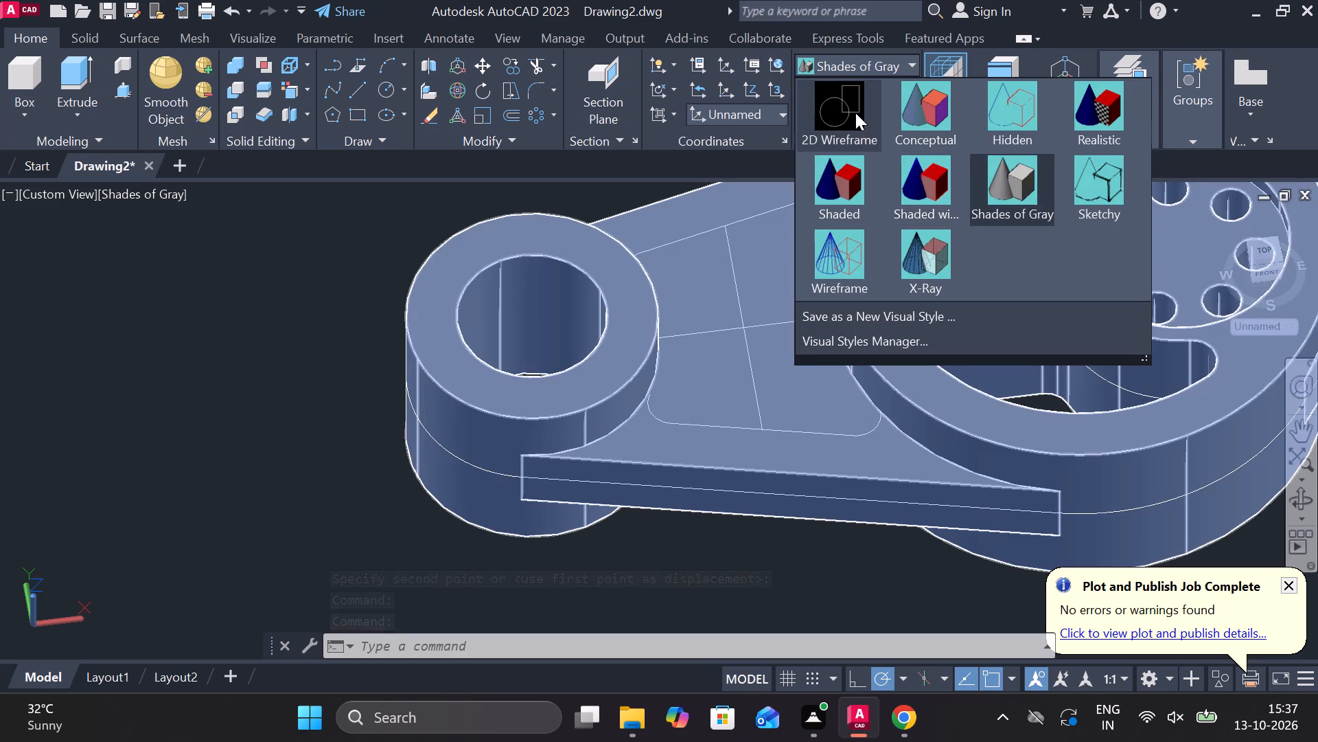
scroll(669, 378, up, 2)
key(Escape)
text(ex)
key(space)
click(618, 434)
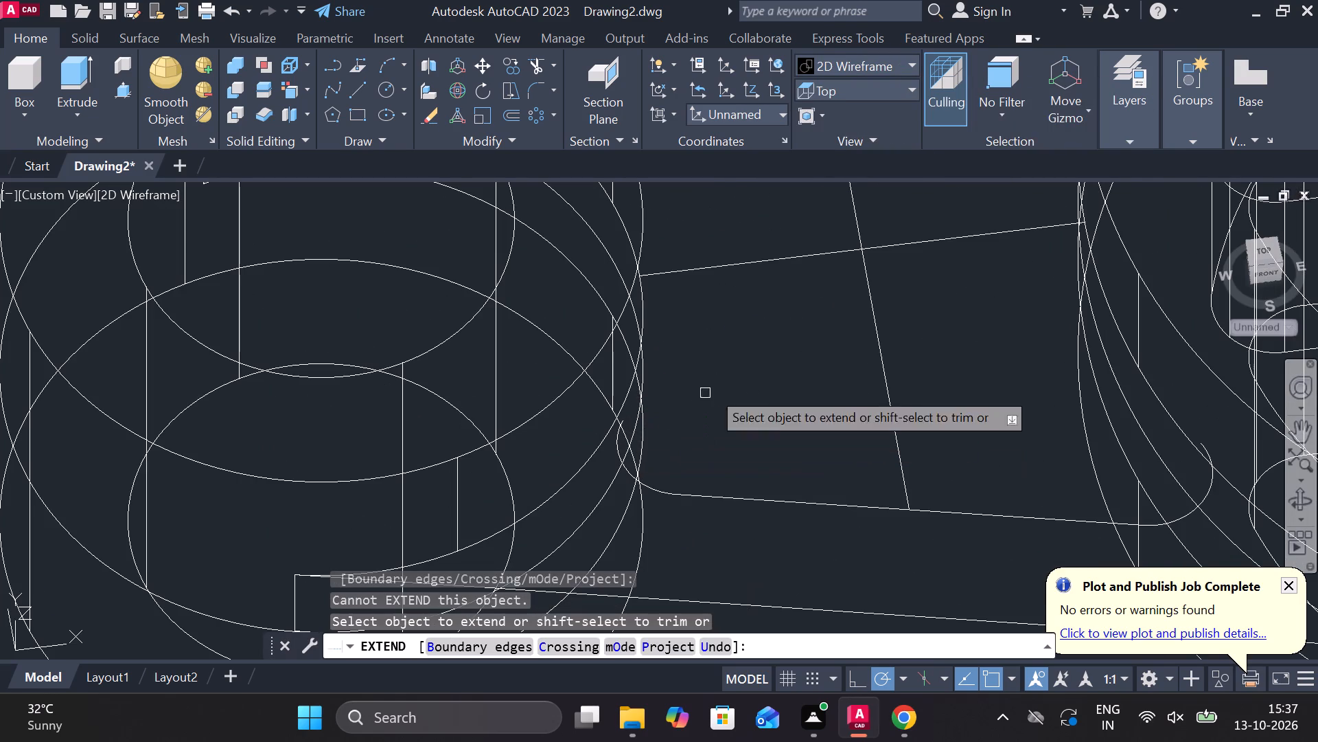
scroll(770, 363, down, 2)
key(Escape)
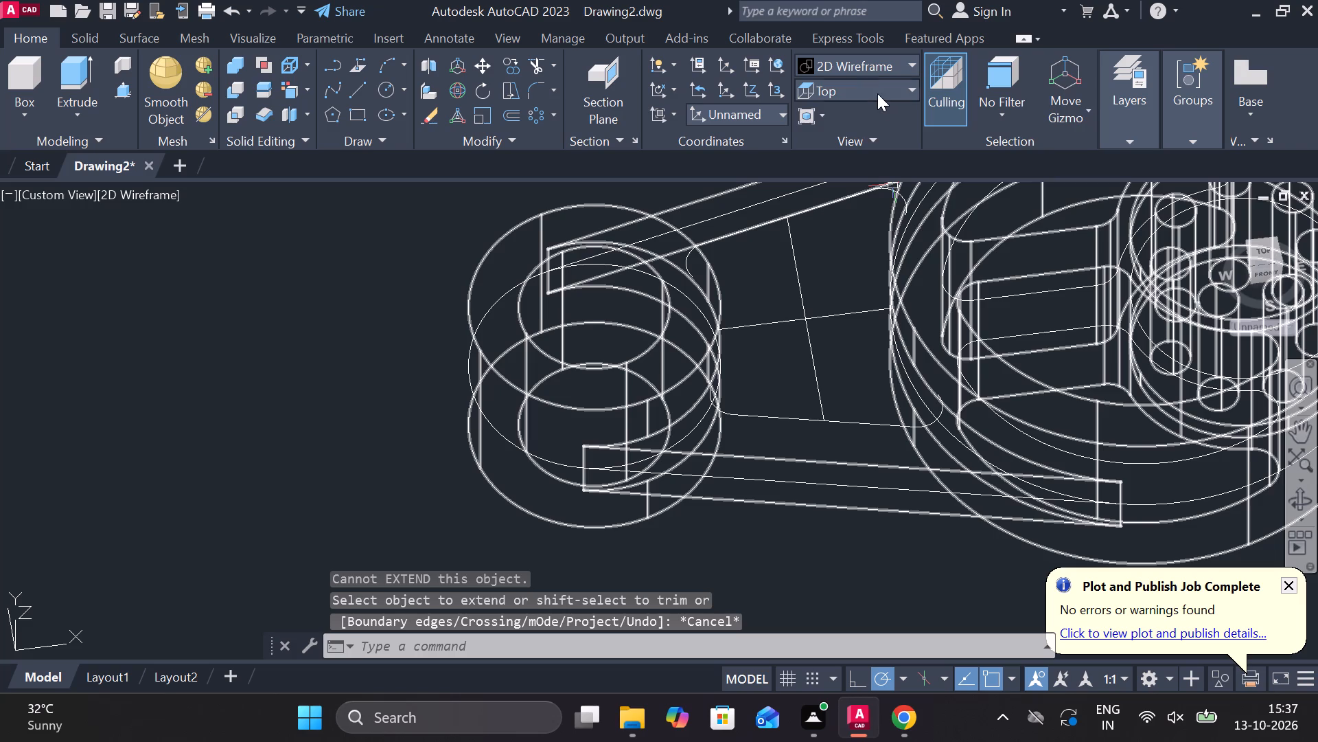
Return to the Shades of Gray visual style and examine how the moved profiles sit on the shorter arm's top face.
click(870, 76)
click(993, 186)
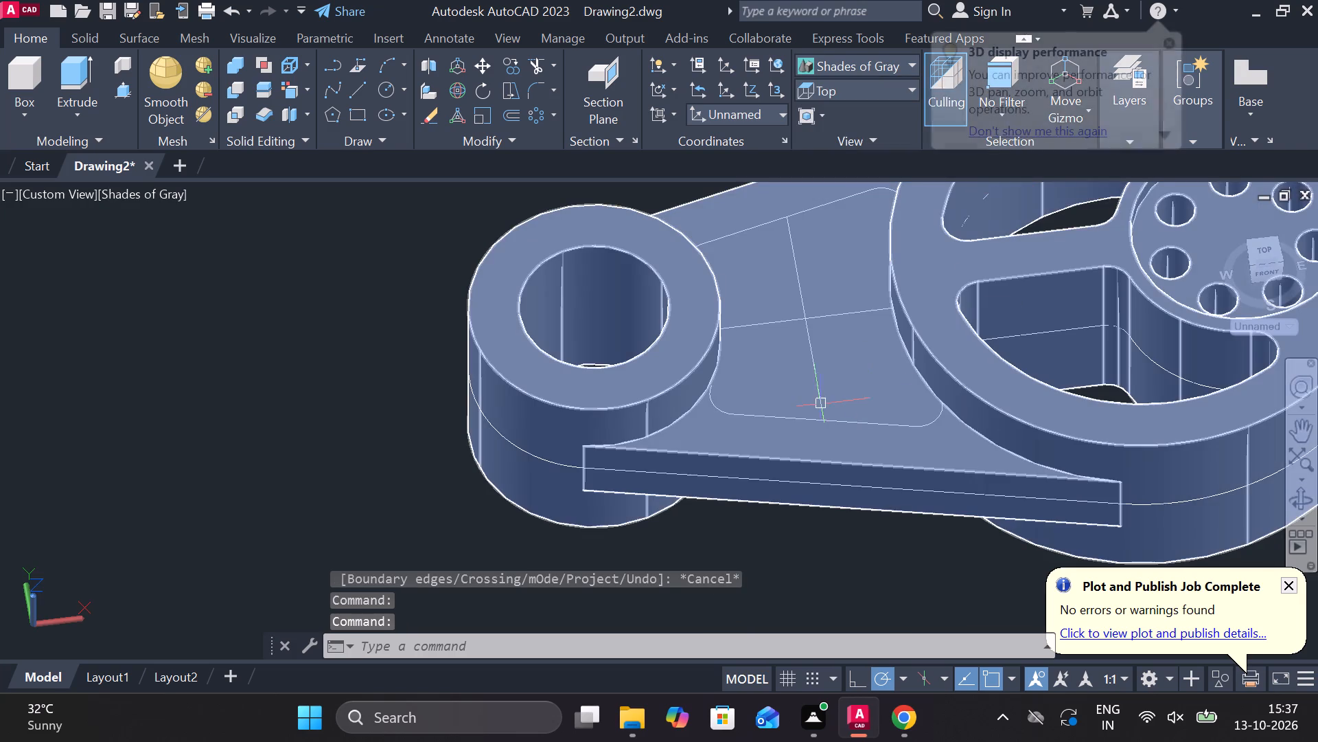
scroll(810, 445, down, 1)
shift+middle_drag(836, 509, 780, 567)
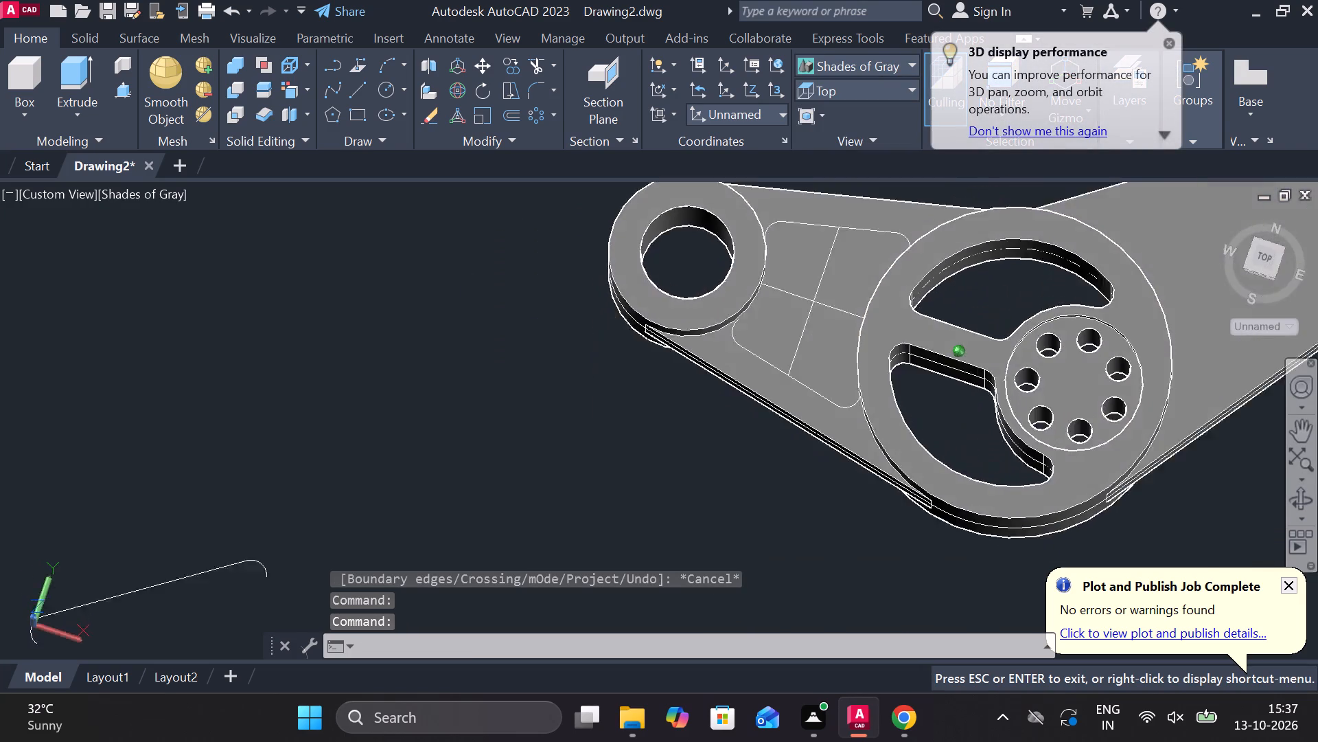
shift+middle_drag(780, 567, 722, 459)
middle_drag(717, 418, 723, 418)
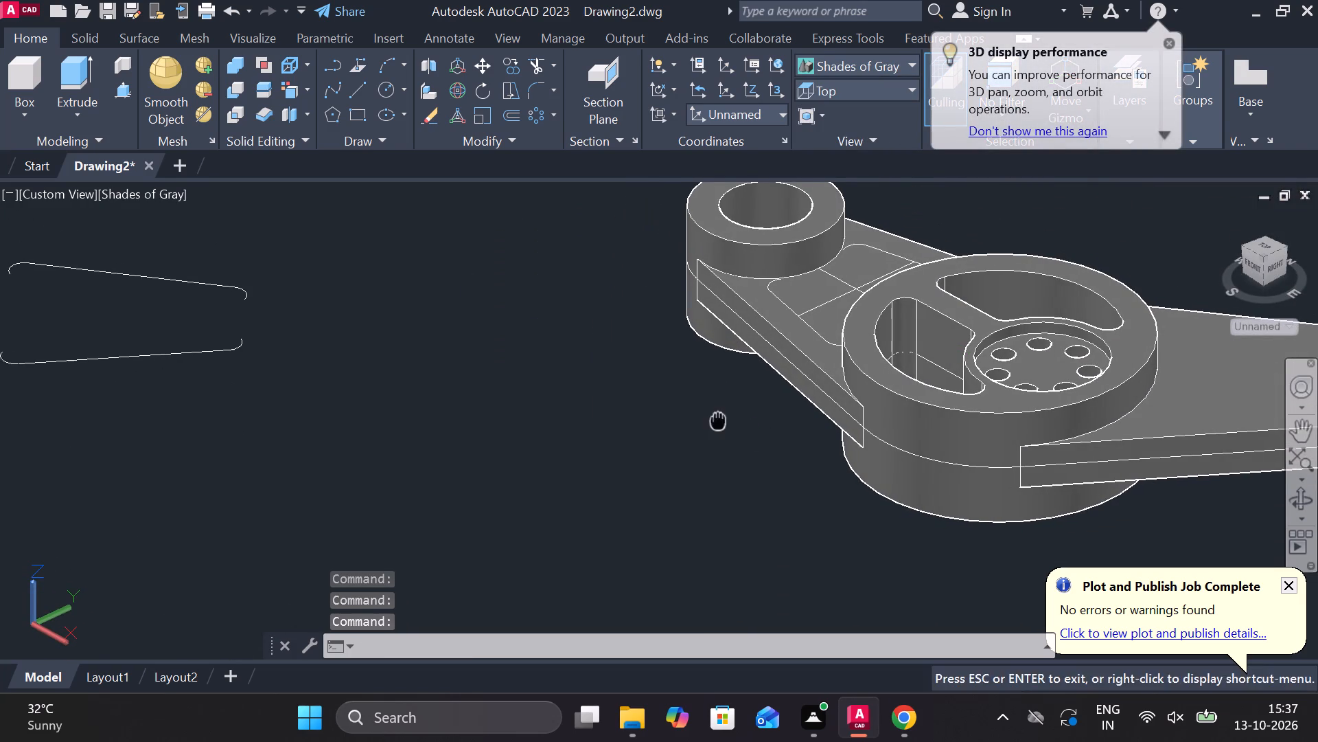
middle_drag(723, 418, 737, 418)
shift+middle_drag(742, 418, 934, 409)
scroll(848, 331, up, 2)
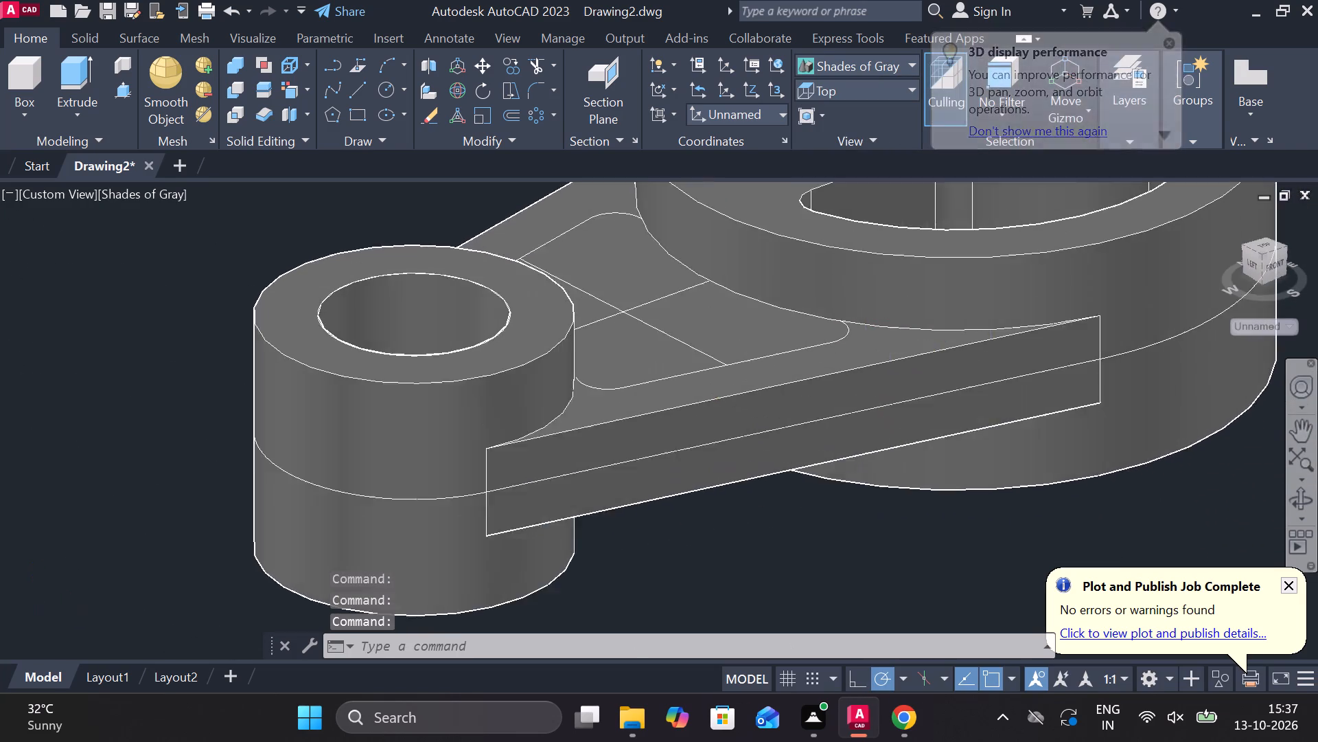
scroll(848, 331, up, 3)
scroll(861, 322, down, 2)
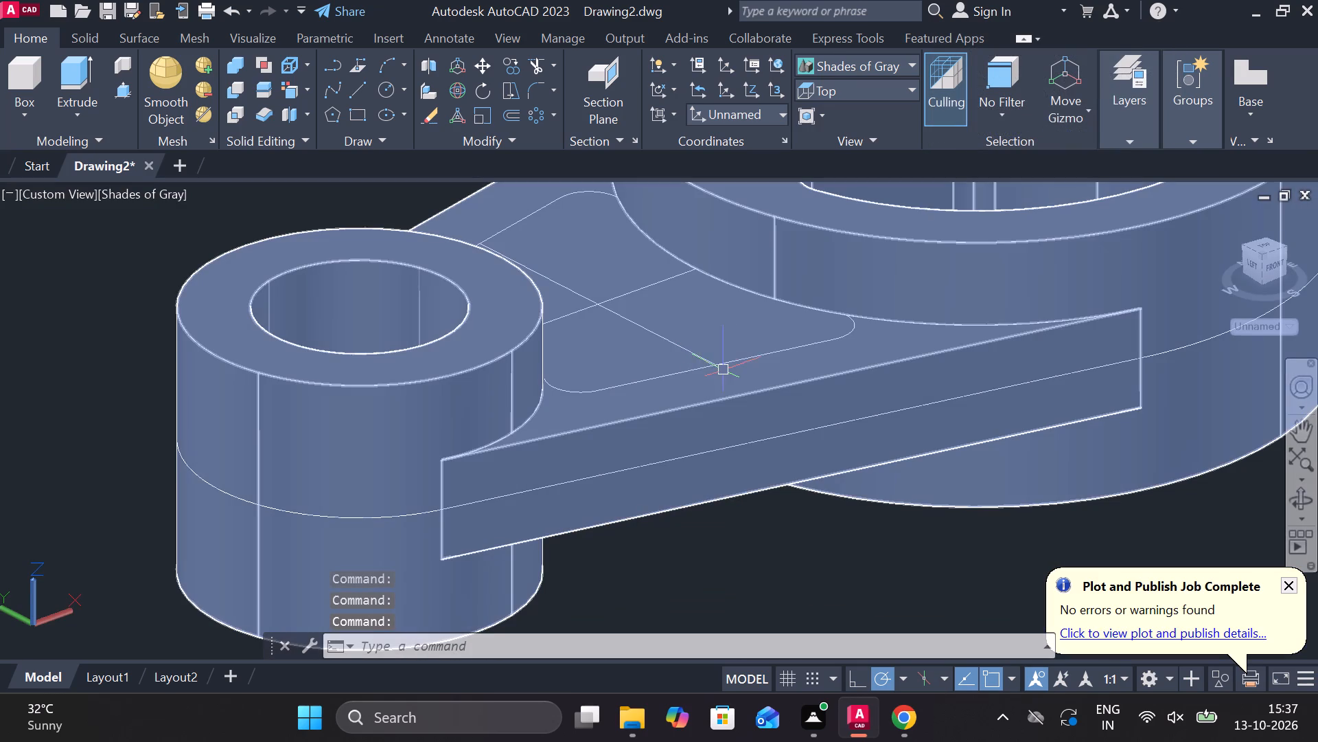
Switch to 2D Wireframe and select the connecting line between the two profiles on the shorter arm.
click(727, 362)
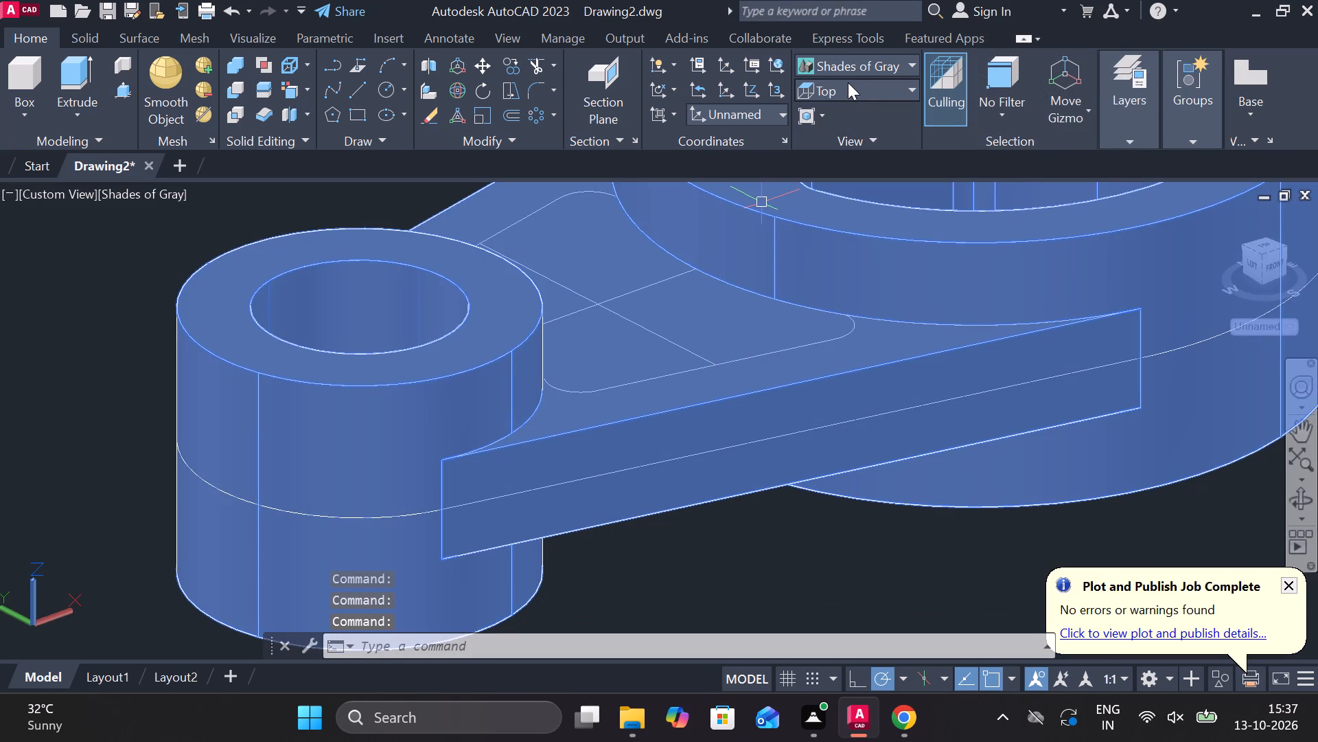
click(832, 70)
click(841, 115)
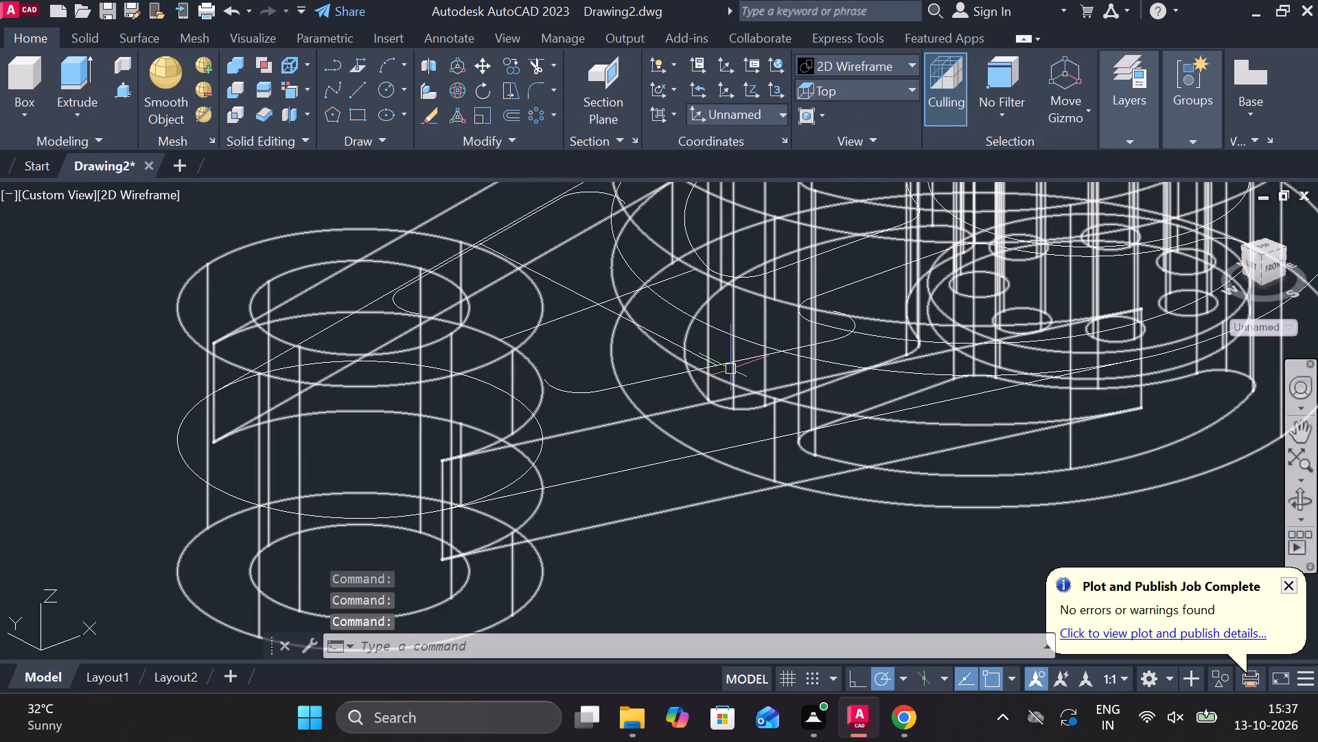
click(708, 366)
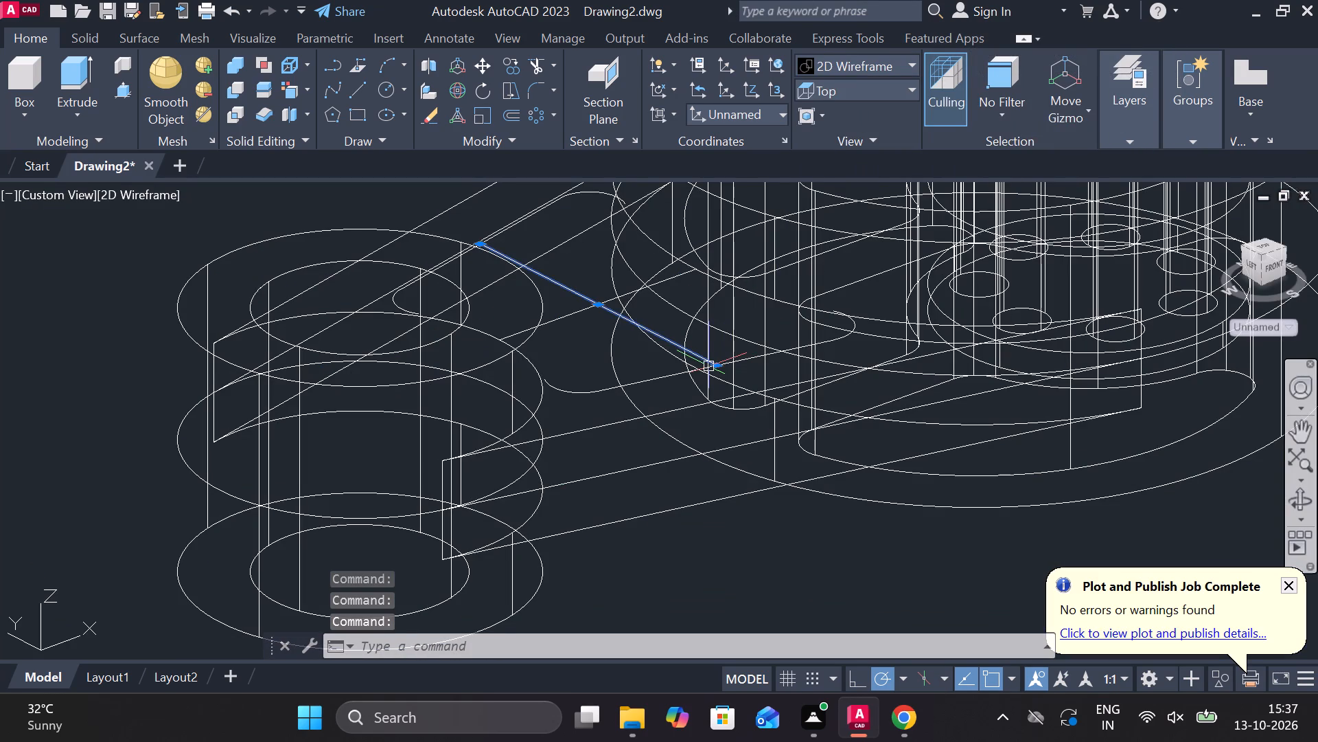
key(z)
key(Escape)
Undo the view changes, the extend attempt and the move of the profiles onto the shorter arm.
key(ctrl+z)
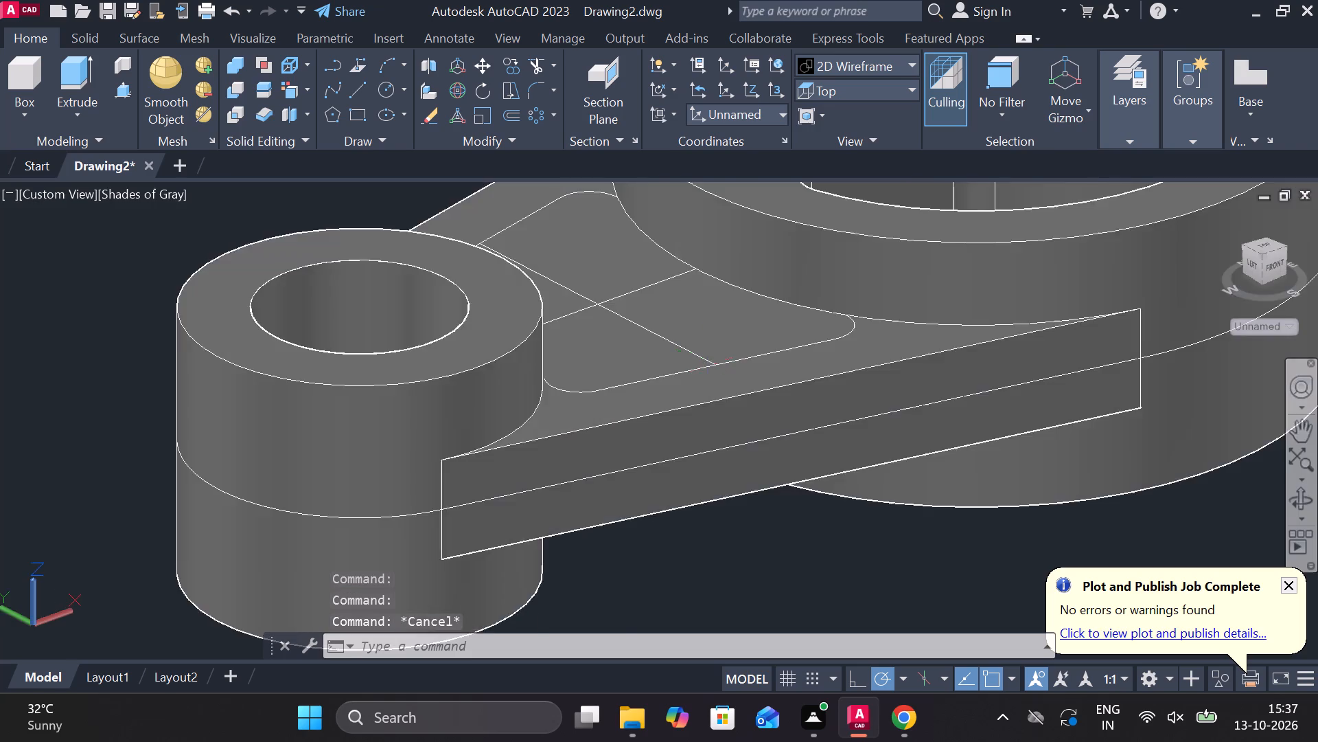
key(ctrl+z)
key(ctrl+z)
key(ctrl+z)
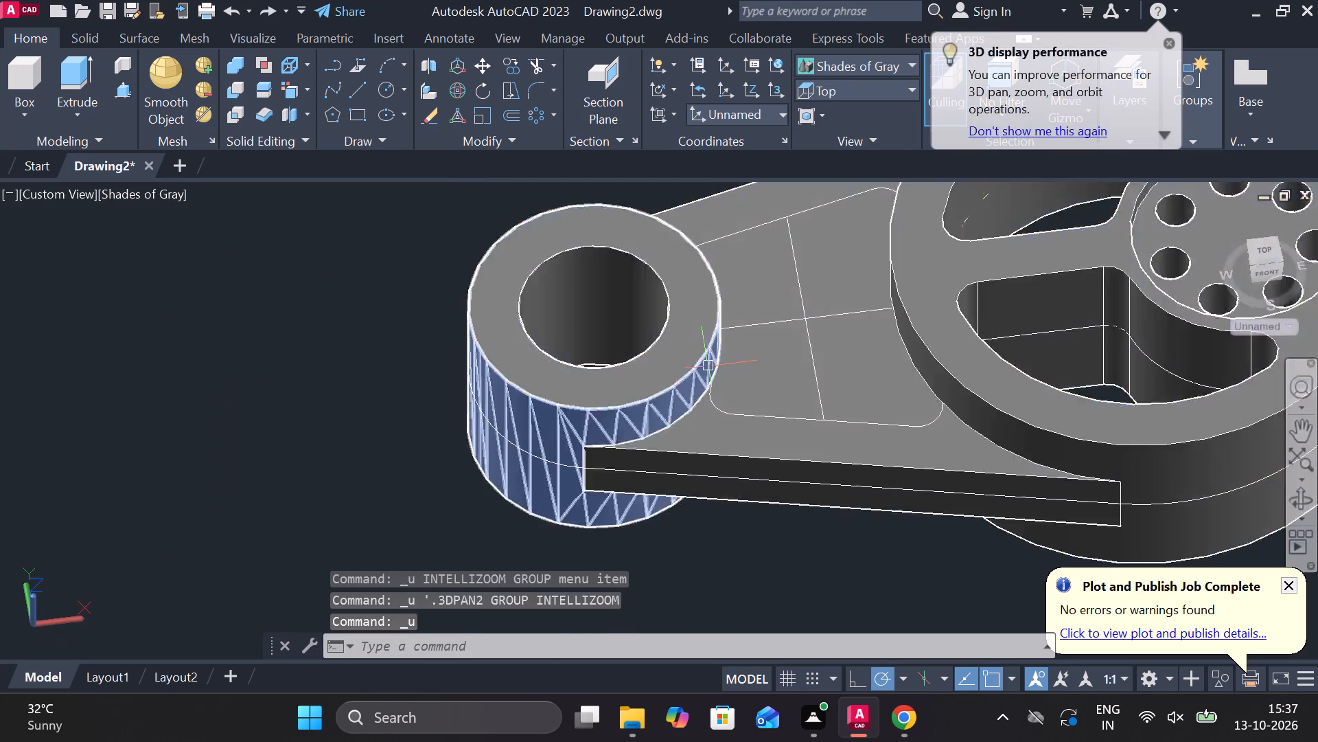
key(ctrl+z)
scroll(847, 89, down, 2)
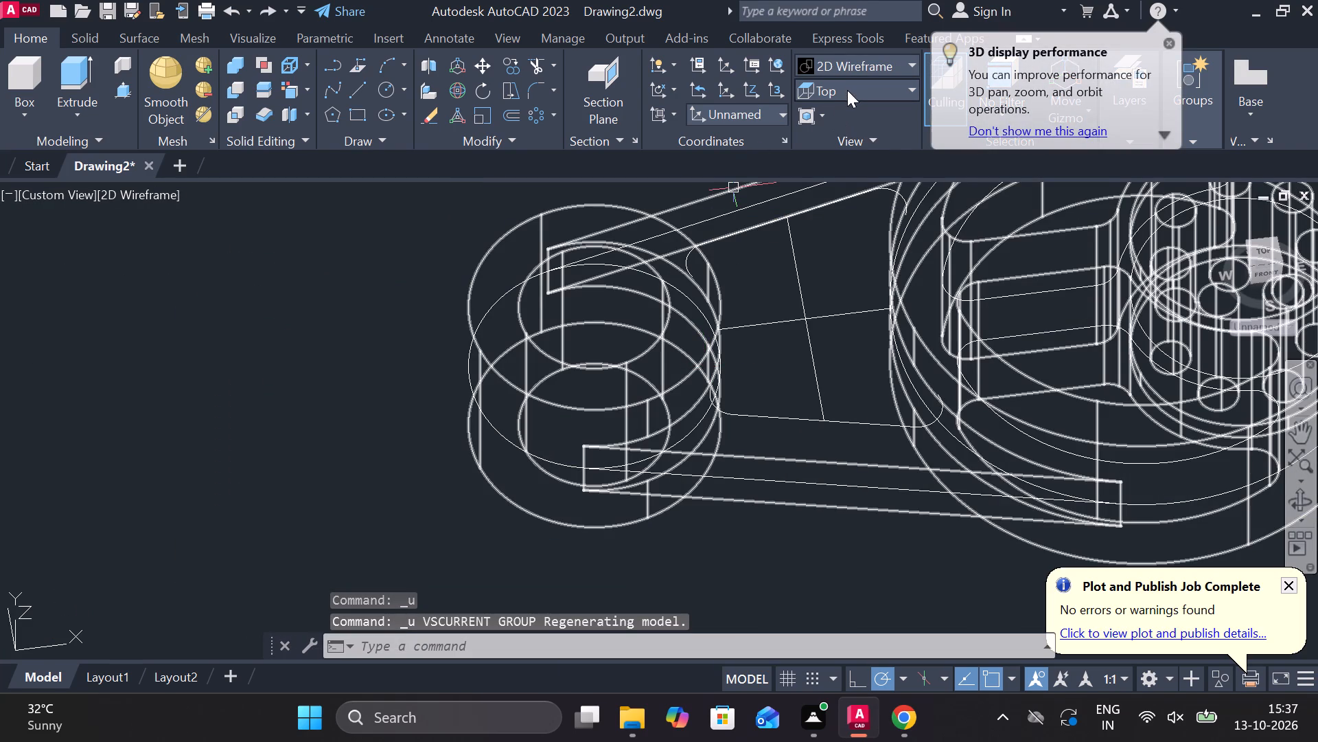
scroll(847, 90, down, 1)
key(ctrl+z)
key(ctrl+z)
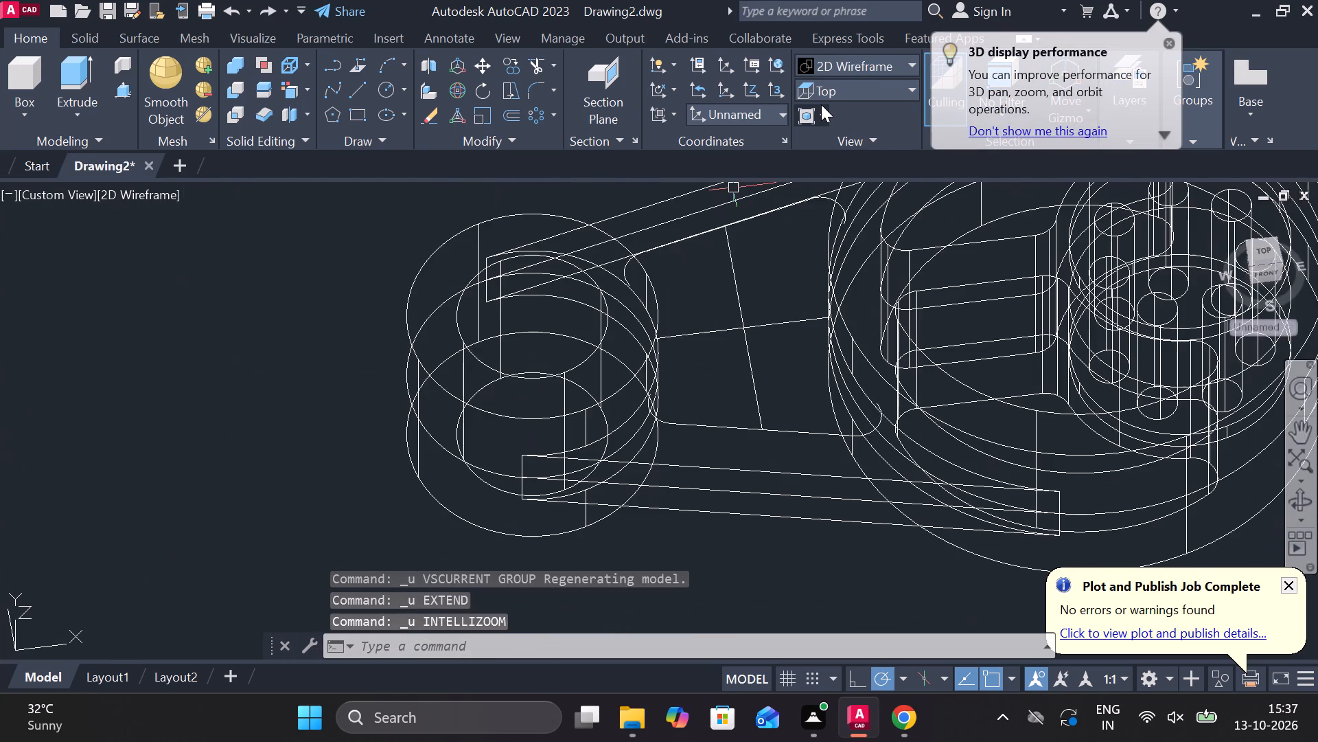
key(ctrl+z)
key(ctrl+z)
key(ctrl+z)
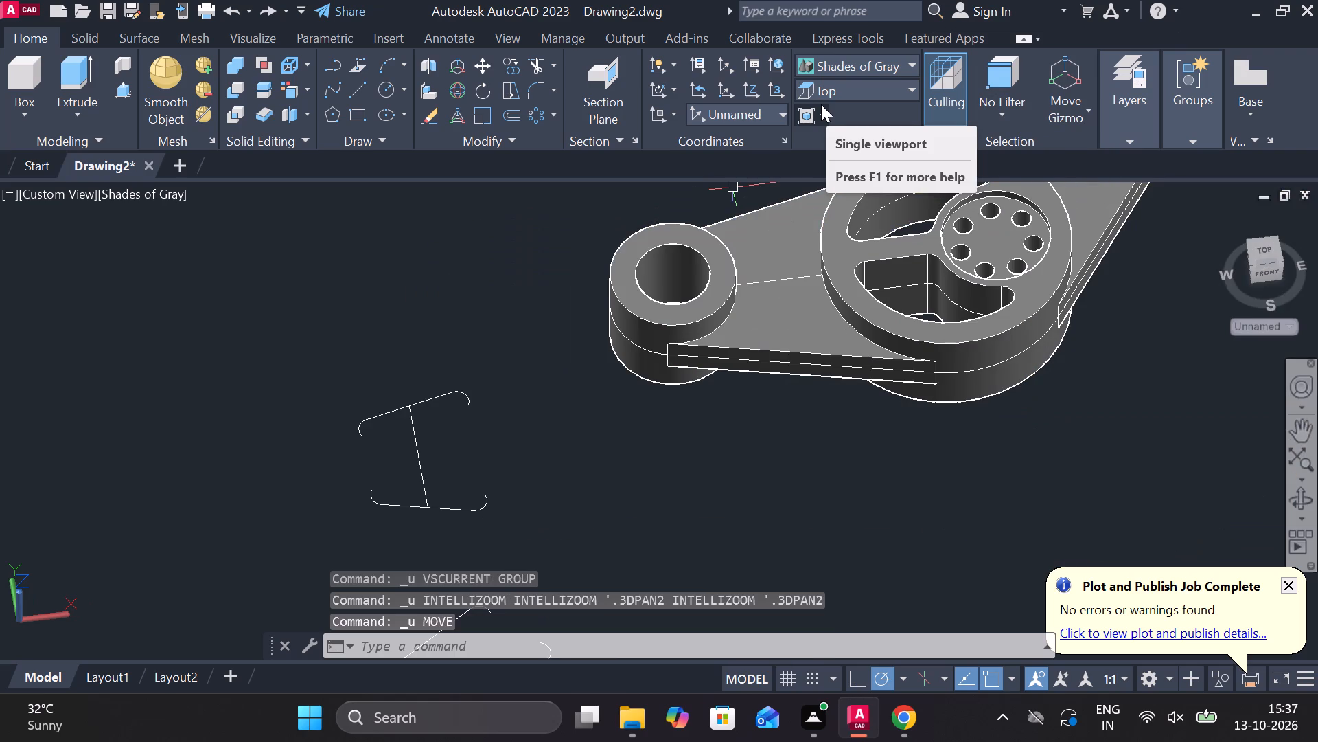
Set the model to the Top view.
scroll(746, 332, down, 2)
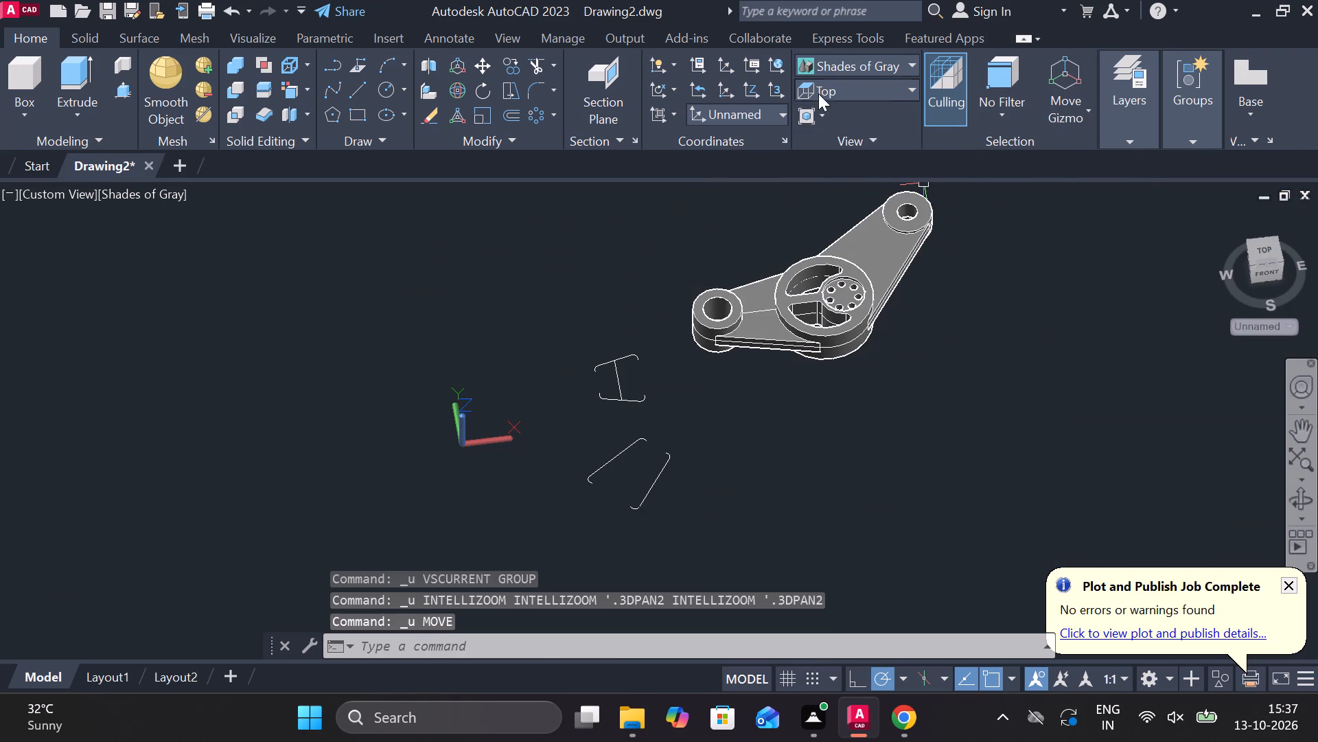
click(818, 81)
click(856, 115)
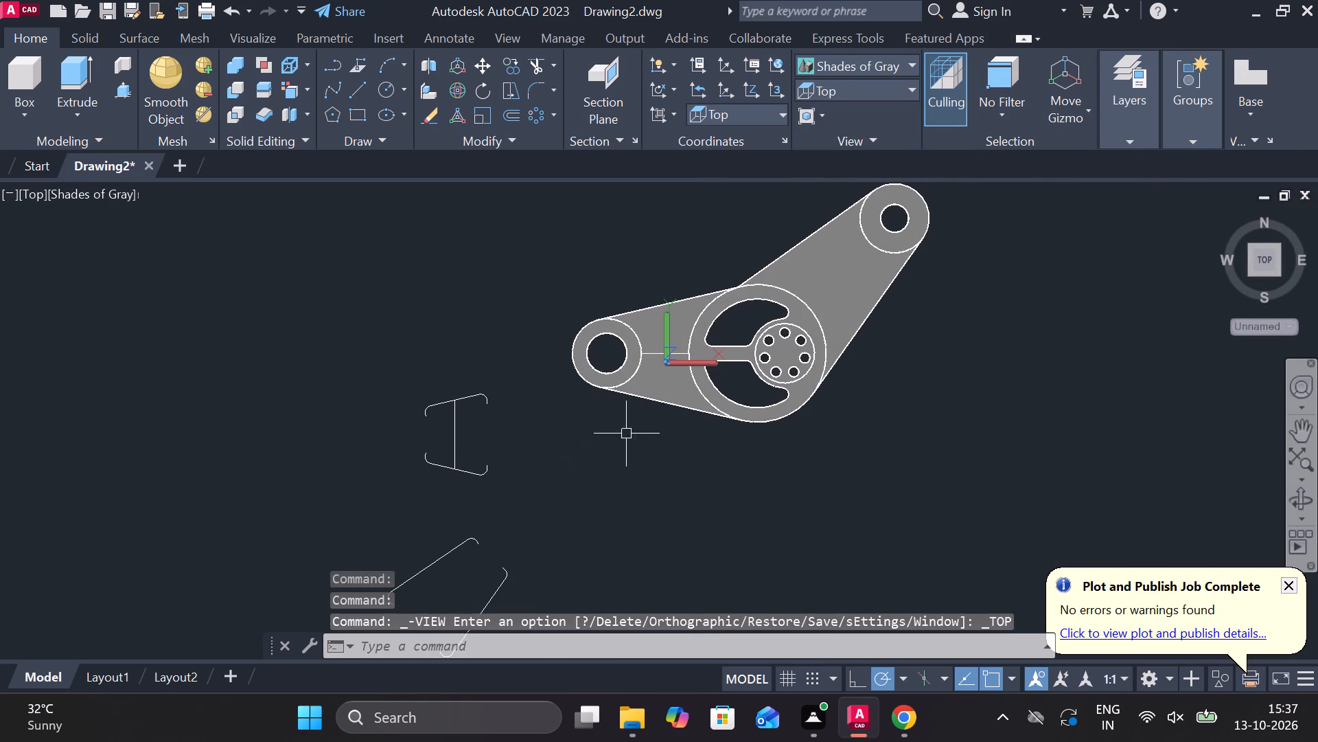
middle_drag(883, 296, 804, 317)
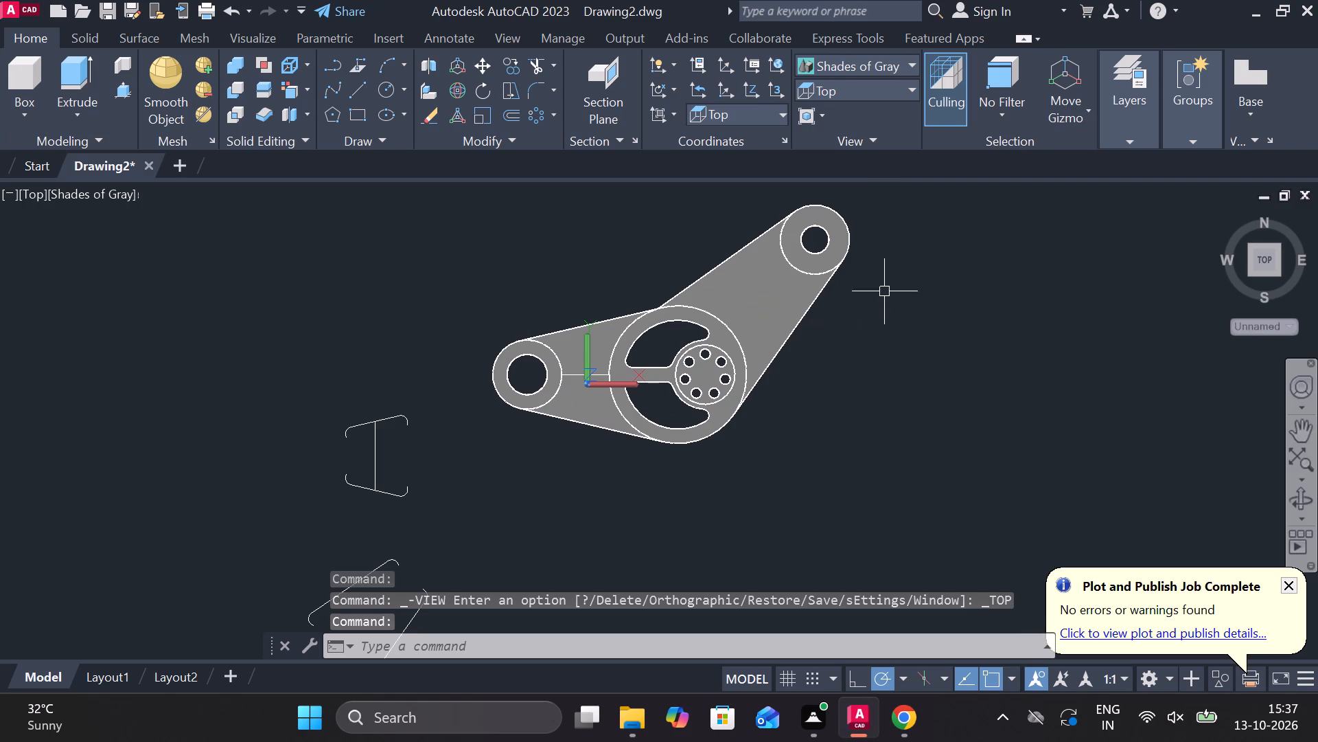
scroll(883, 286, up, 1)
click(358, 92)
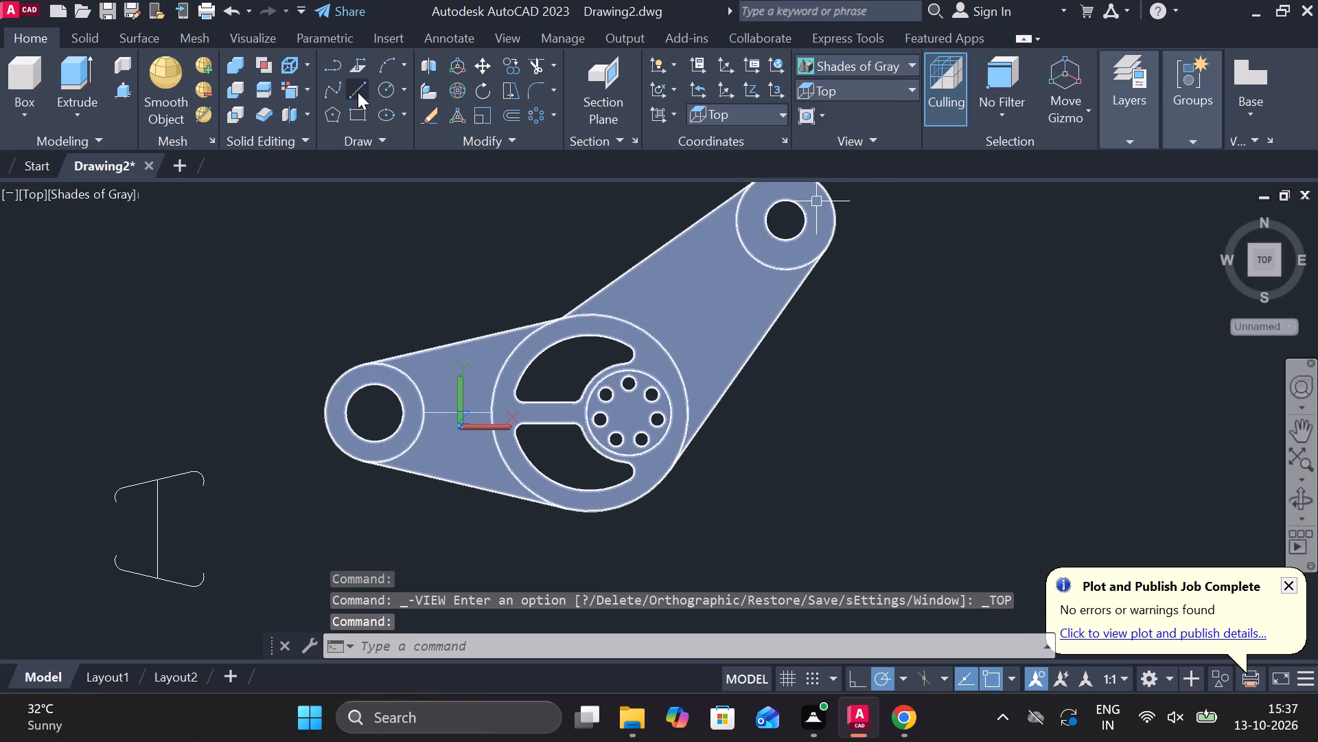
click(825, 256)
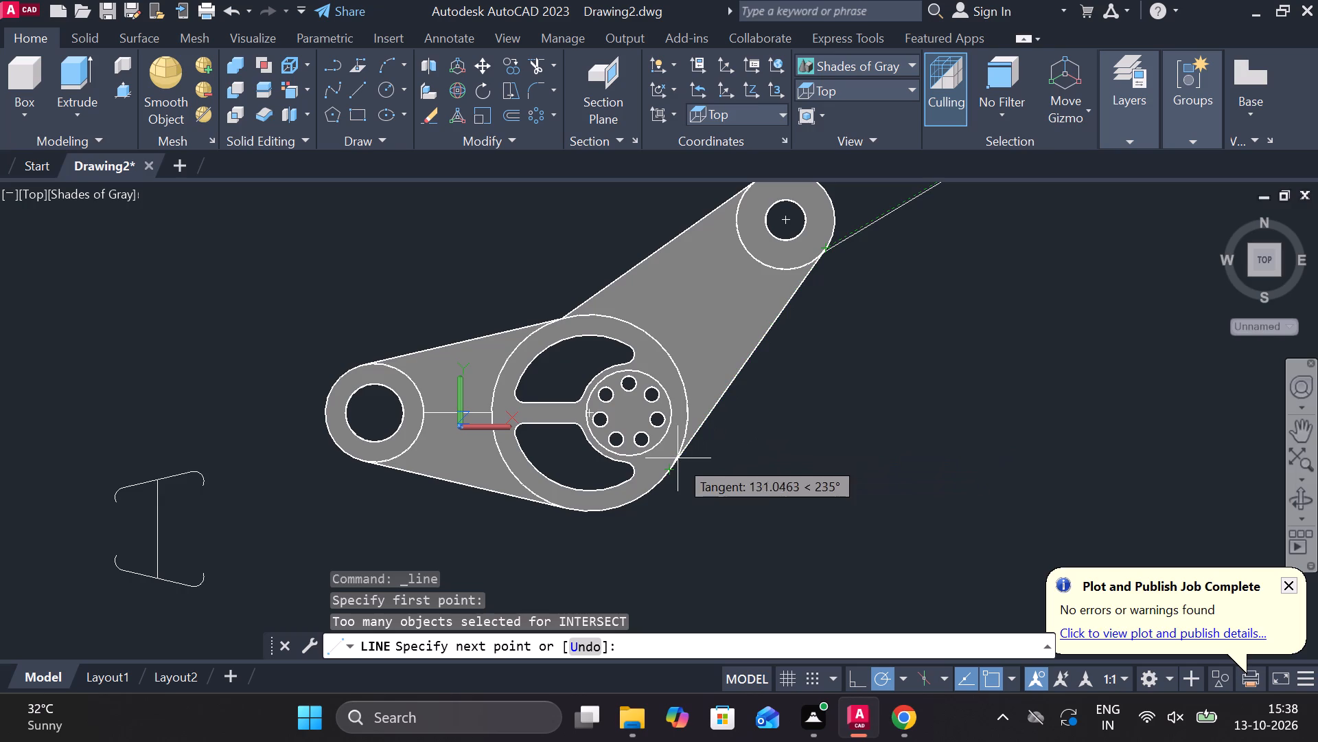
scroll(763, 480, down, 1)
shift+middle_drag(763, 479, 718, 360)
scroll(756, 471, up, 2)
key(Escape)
Draw a line along the longer arm's upper side edge, from its corner at the boss to its corner at the hub ring.
key(l)
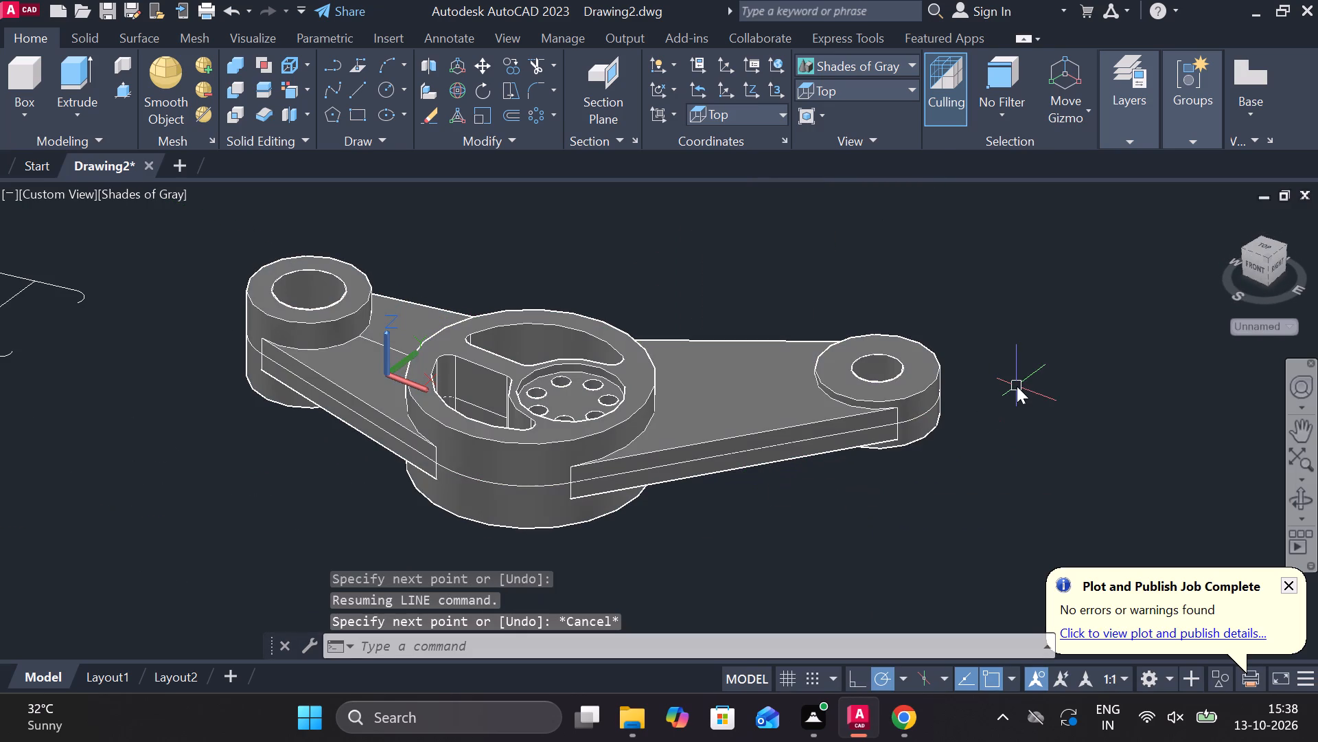
key(Return)
scroll(888, 408, up, 3)
click(914, 408)
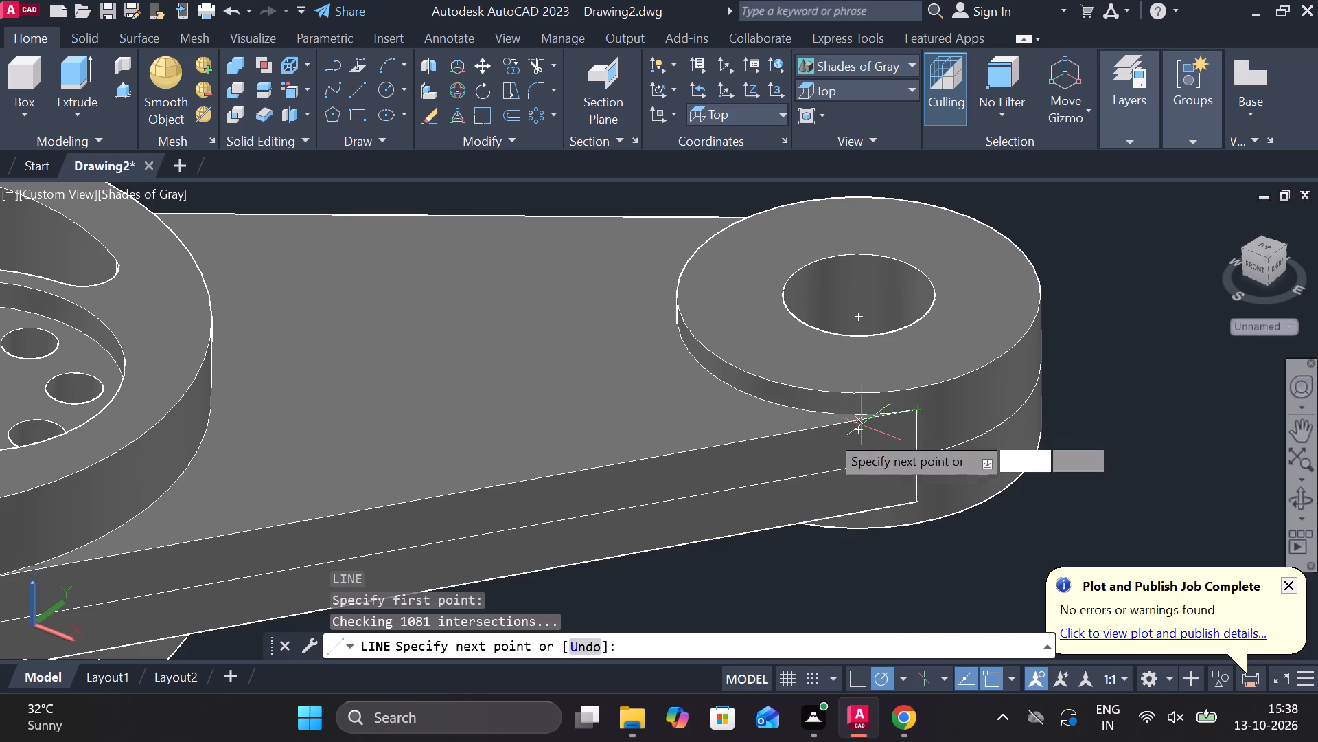
middle_drag(706, 450, 945, 352)
scroll(829, 356, down, 1)
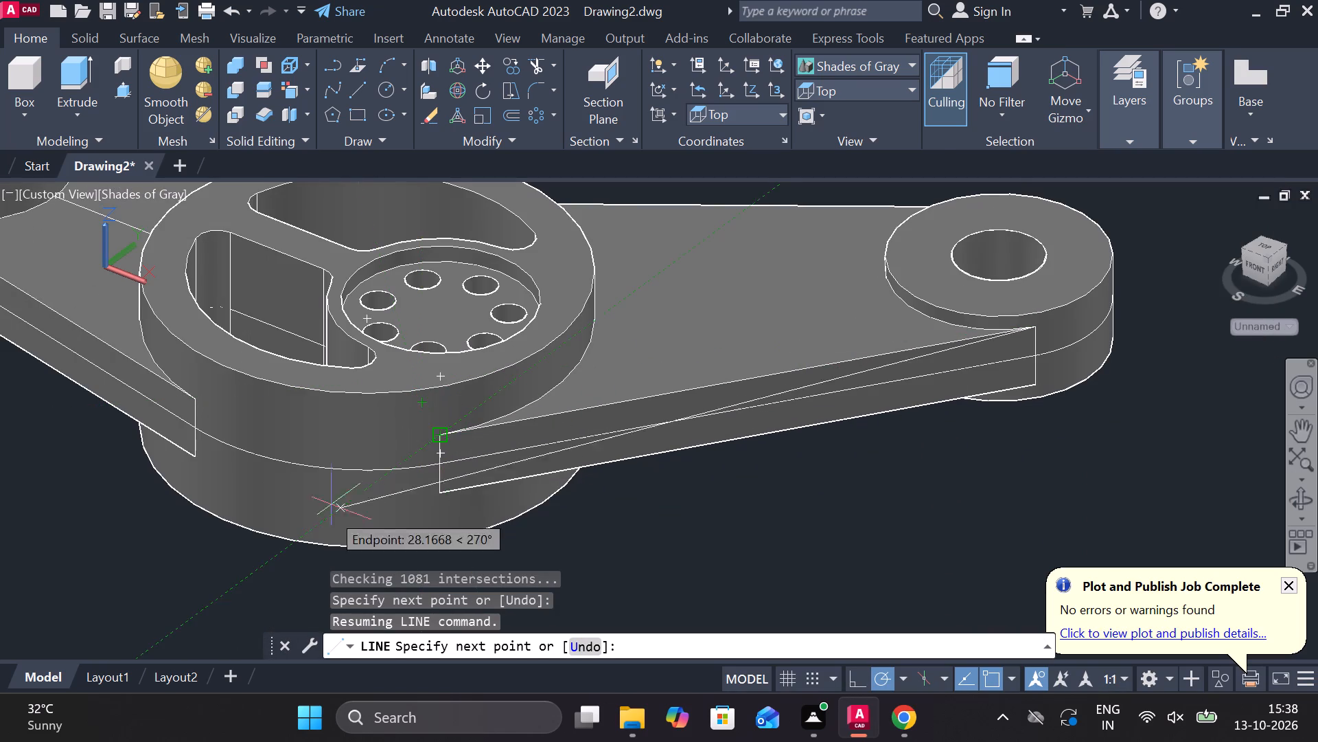
click(437, 441)
key(Escape)
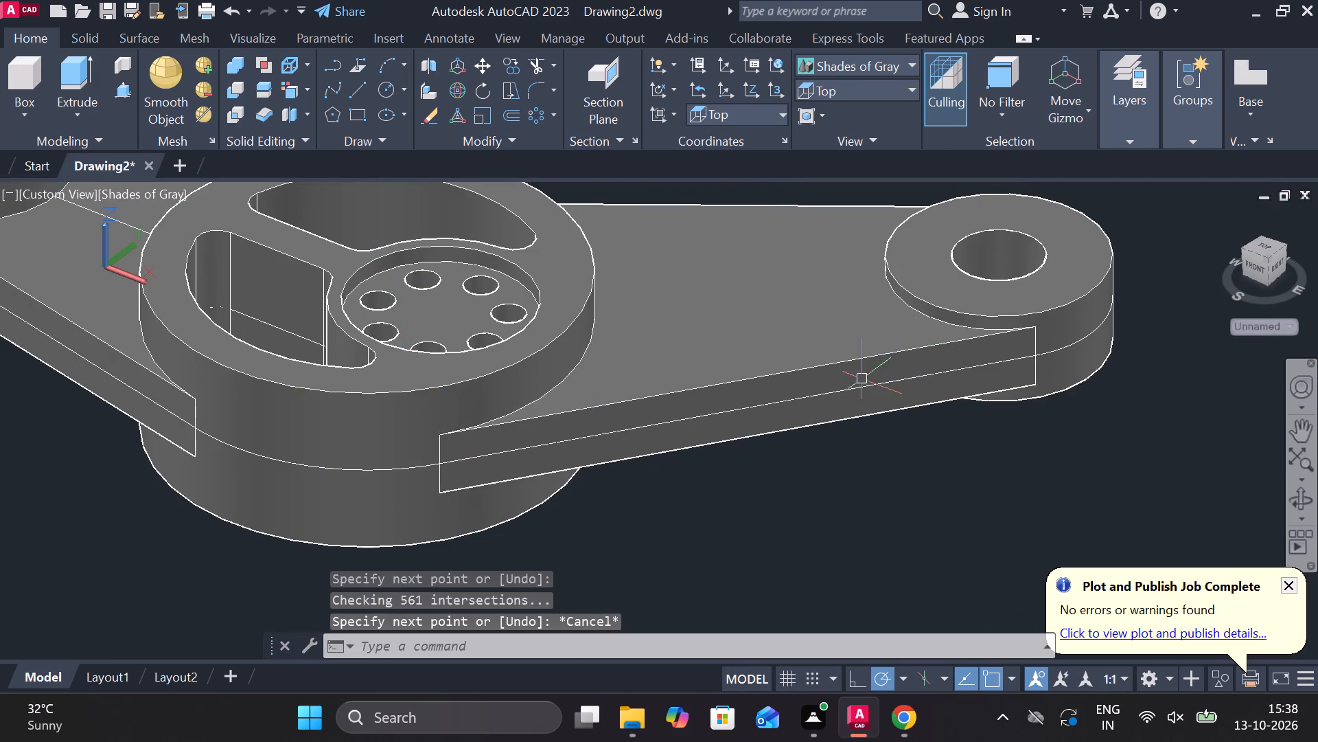
Change the visual style to 2D Wireframe to expose the line on the longer arm's edge for selection.
click(796, 372)
scroll(814, 342, up, 2)
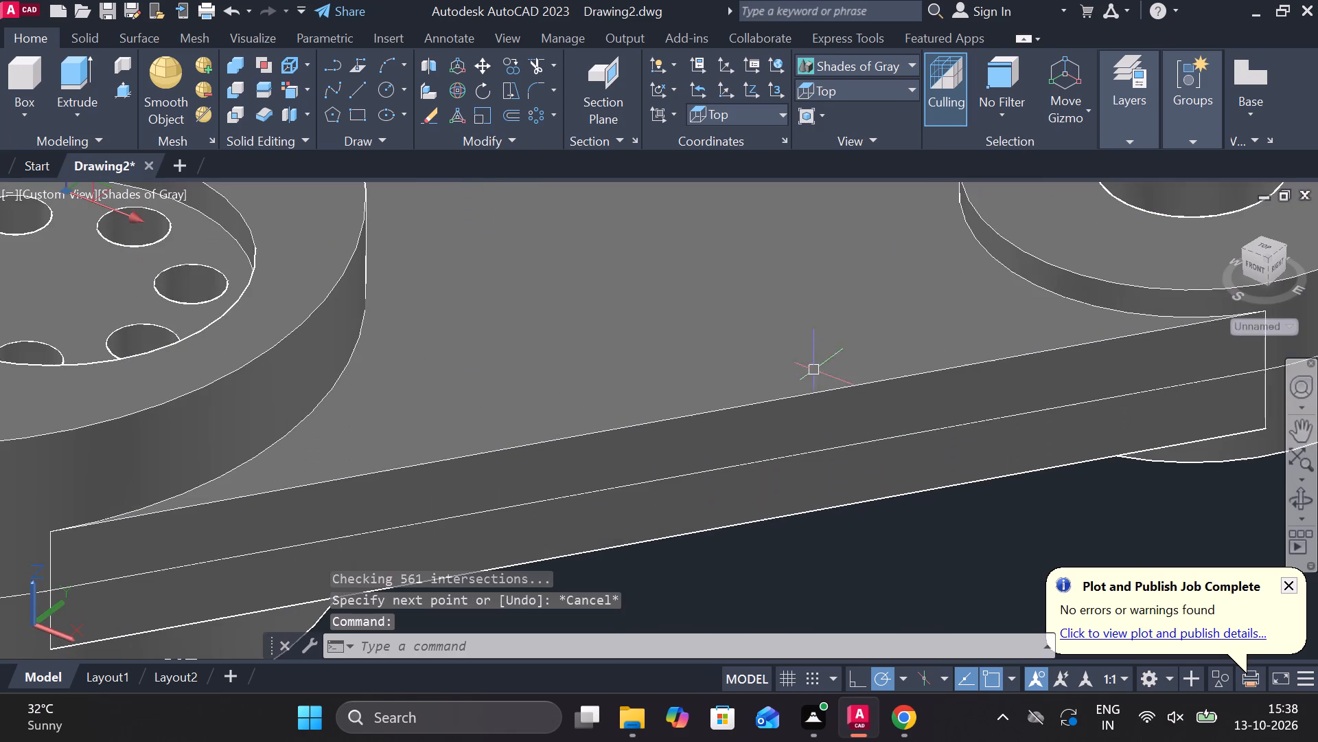
click(809, 397)
scroll(867, 324, down, 3)
click(874, 73)
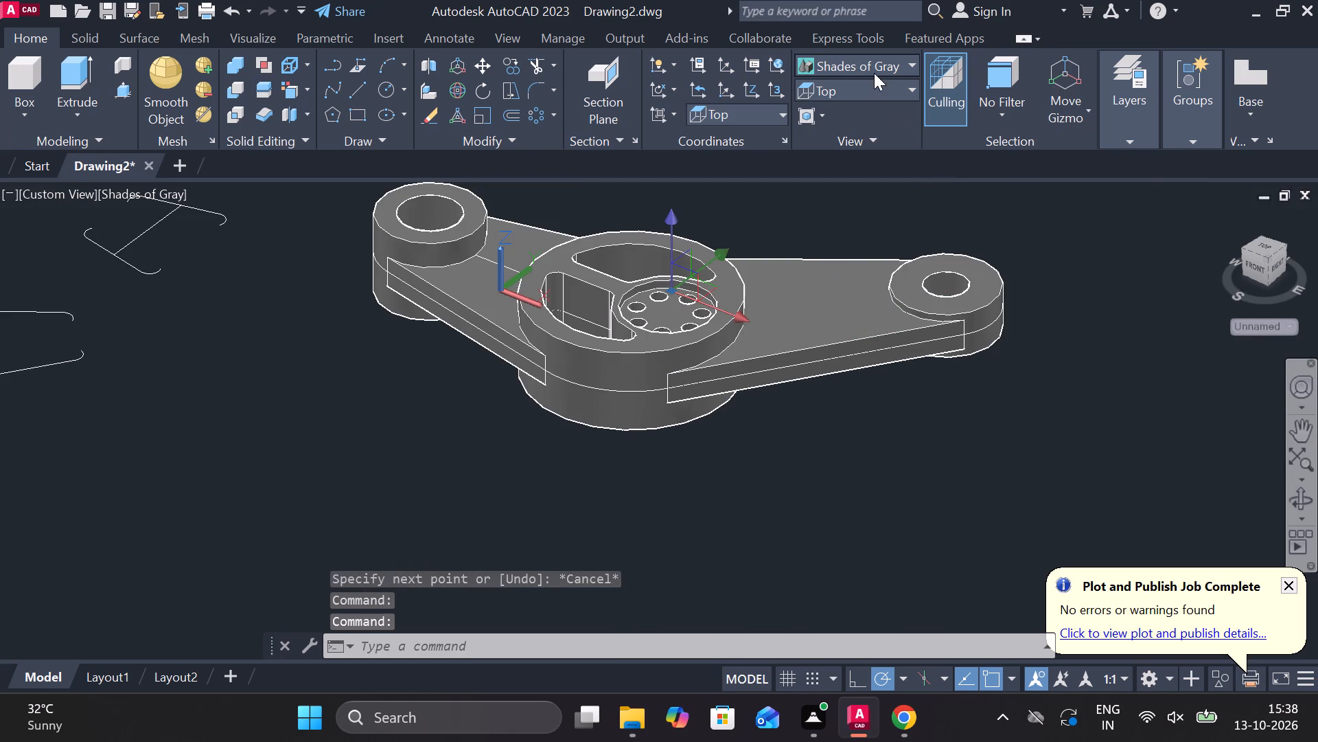
click(852, 122)
scroll(836, 309, up, 2)
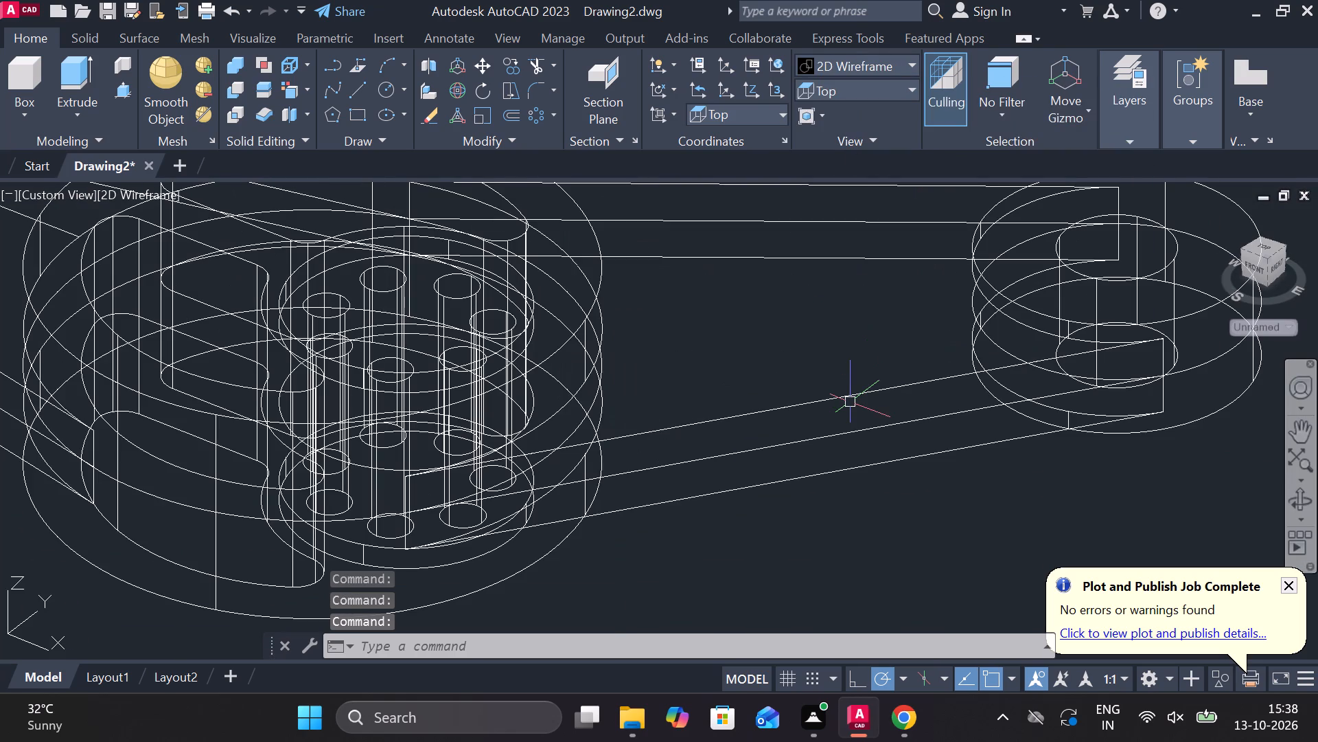
Copy the line on the longer arm's upper side edge 10 units inward across the arm's top face.
click(840, 399)
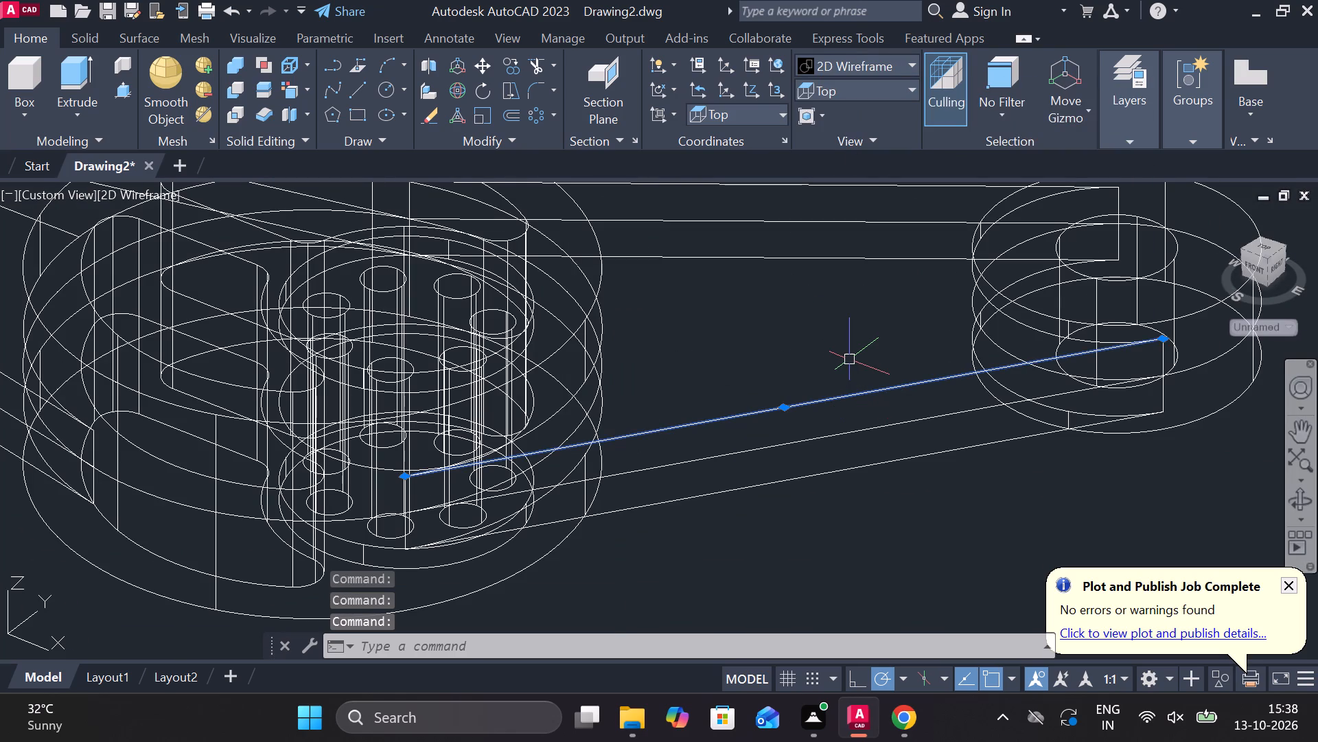
text(co)
key(Return)
click(802, 400)
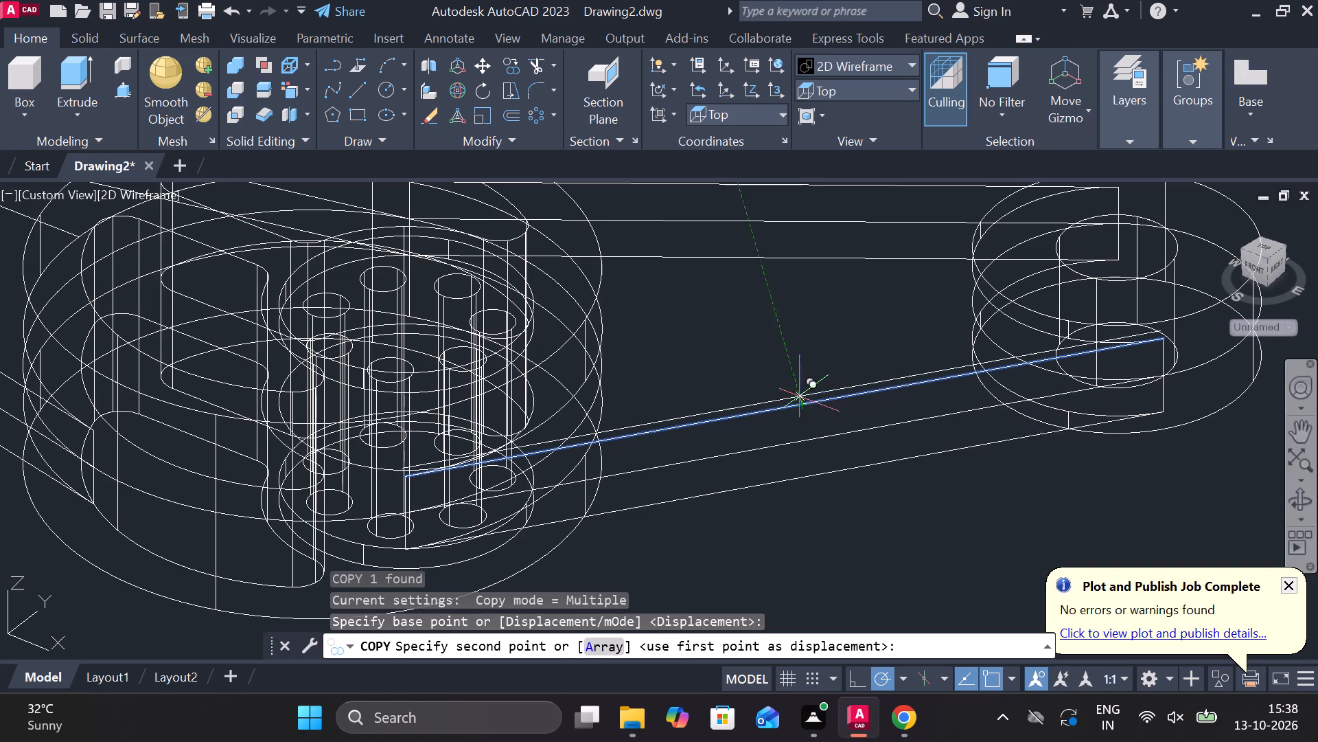
text(10)
key(Return)
key(Escape)
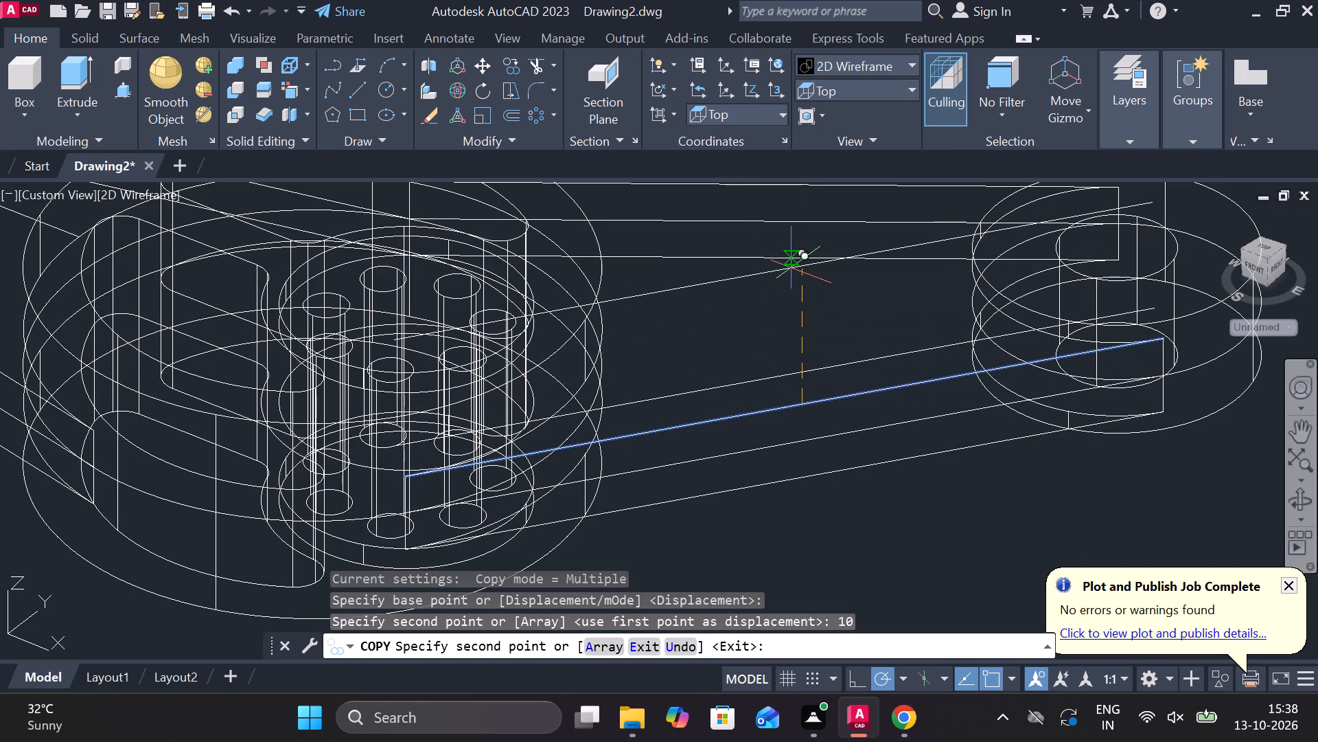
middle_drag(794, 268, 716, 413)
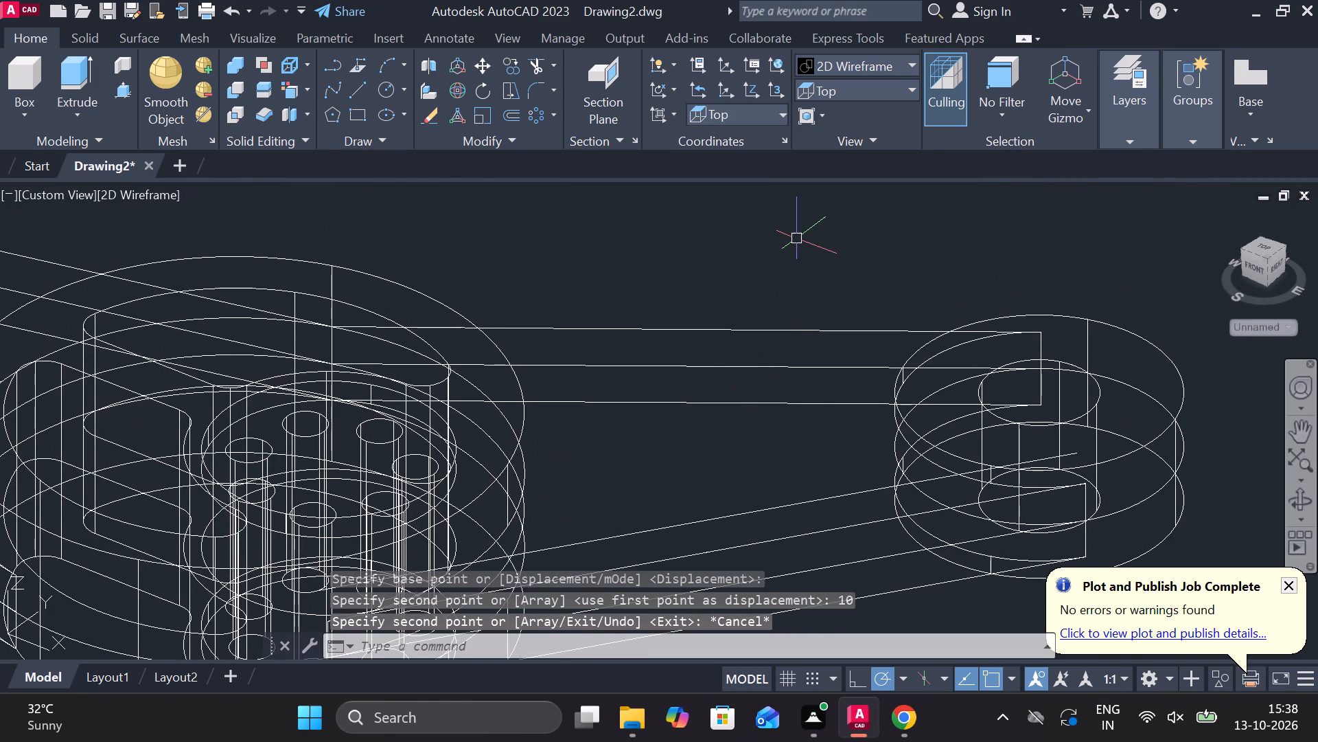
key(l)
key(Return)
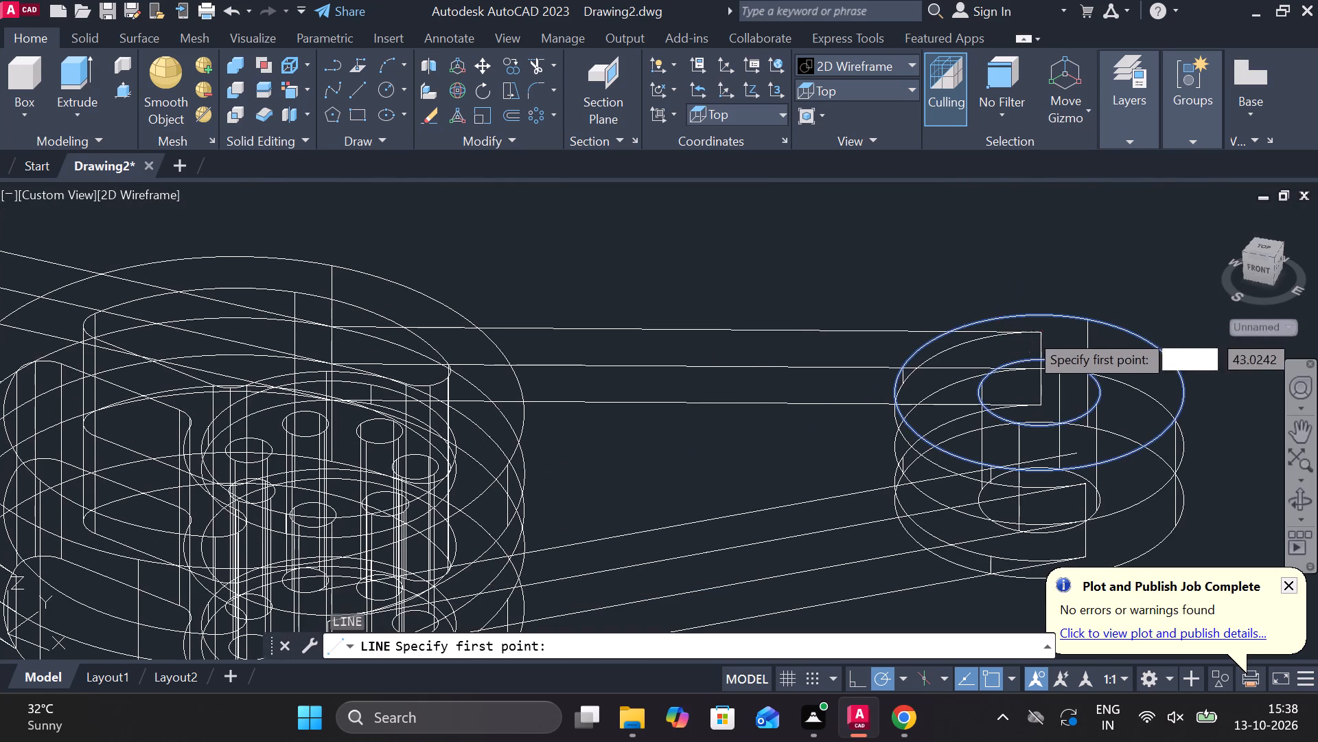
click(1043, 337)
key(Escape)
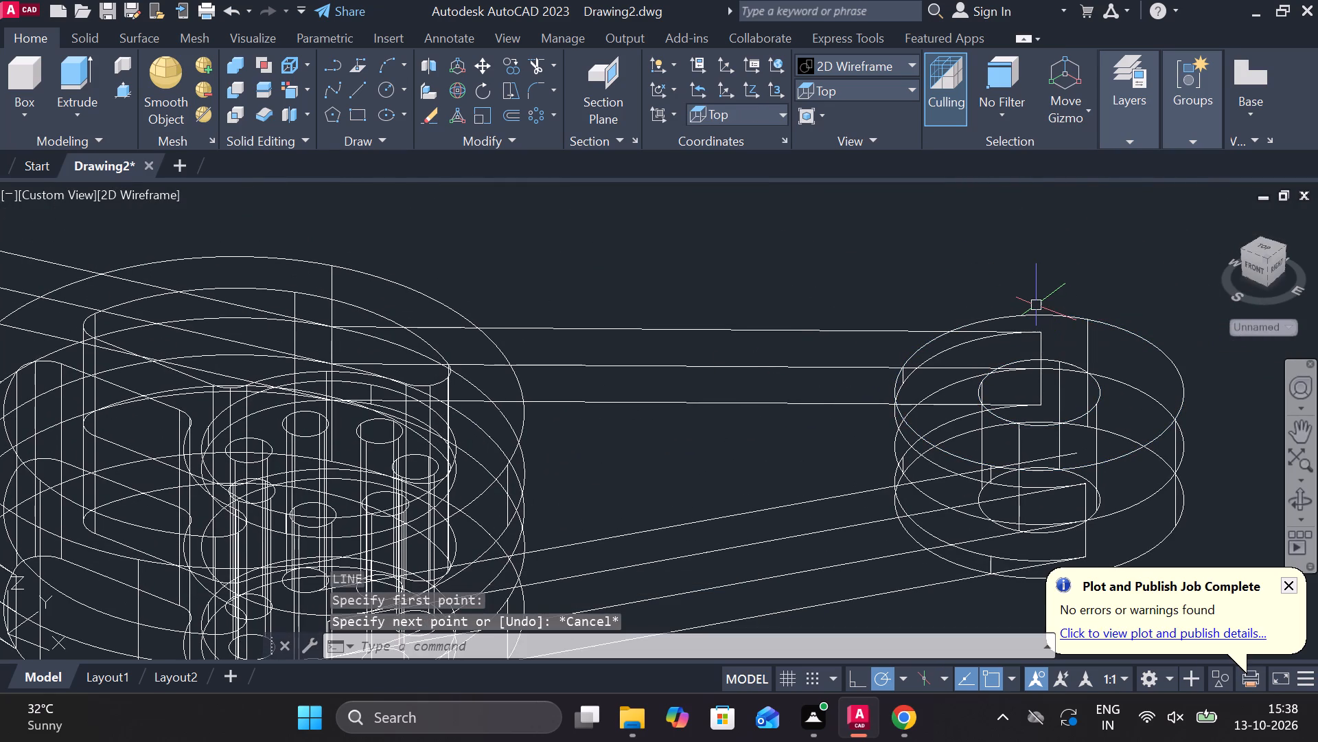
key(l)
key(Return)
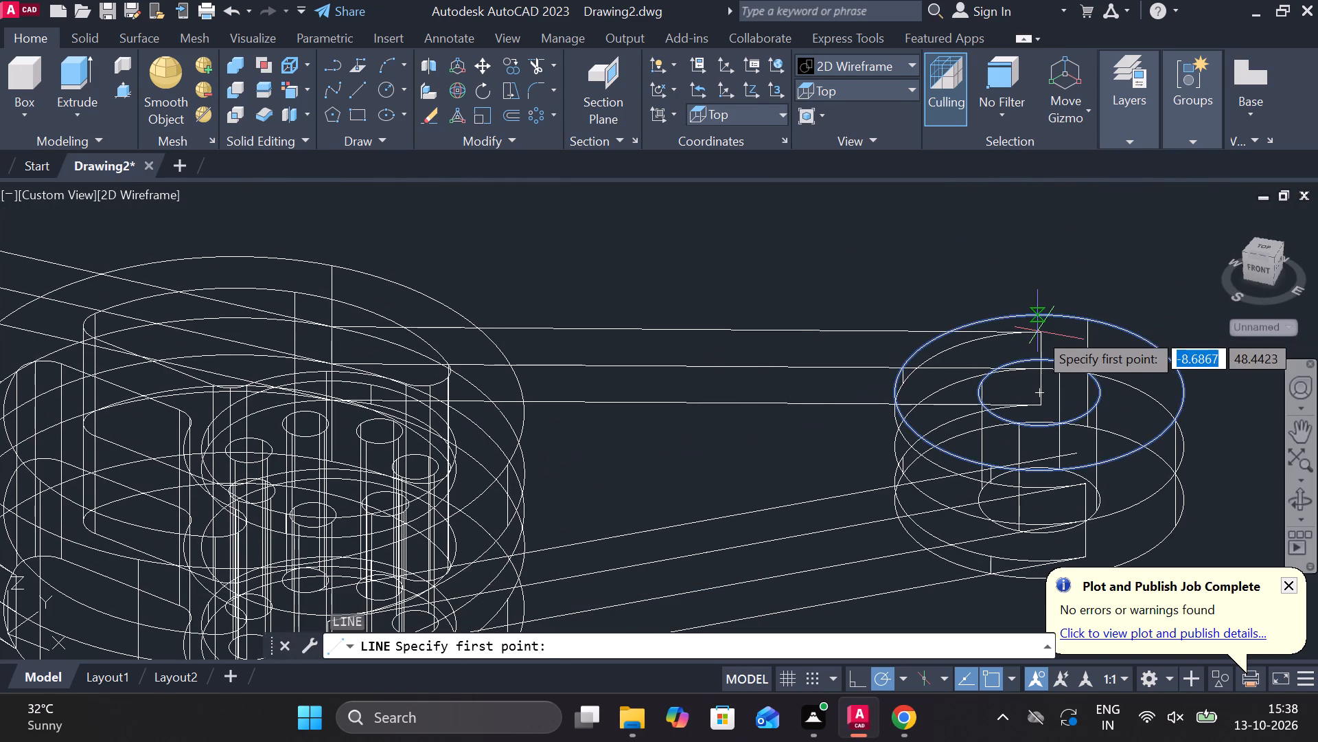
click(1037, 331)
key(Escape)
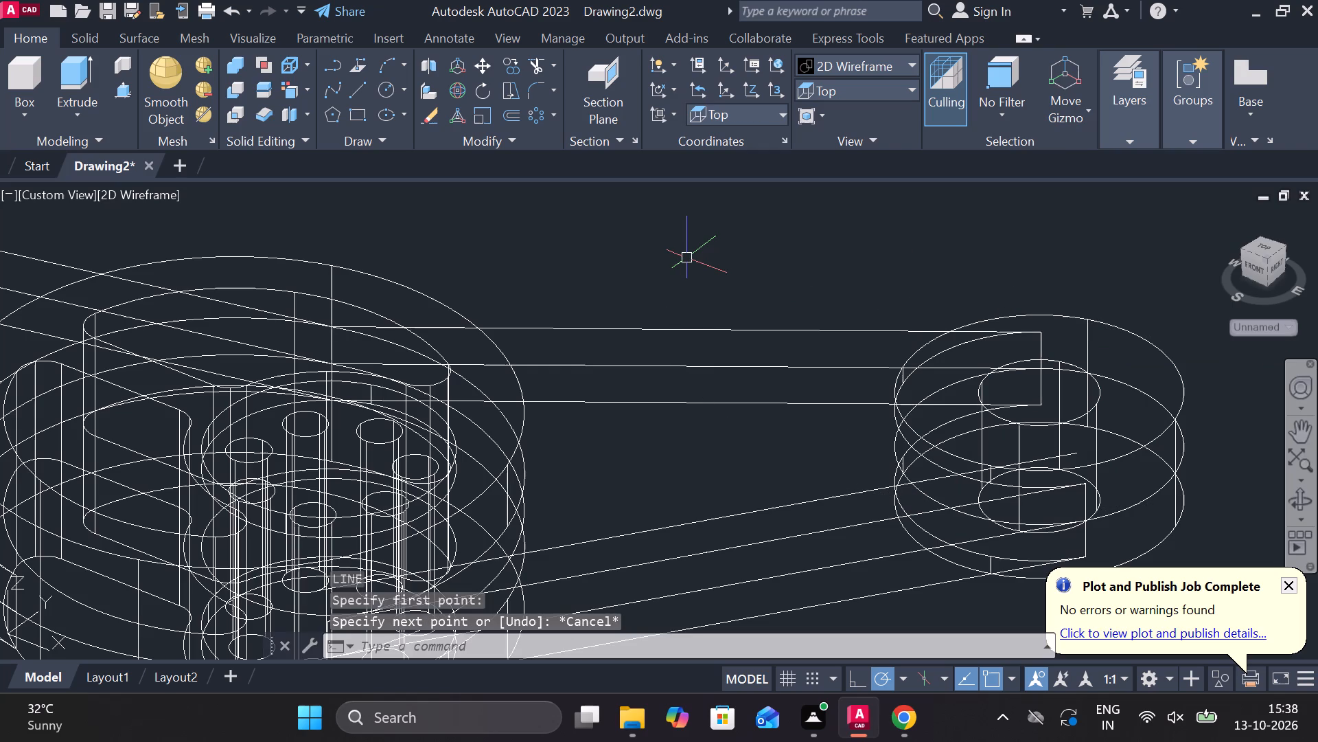
Draw a line along the longer arm's opposite upper edge, from its corner at the boss to its corner at the hub ring.
key(l)
key(Return)
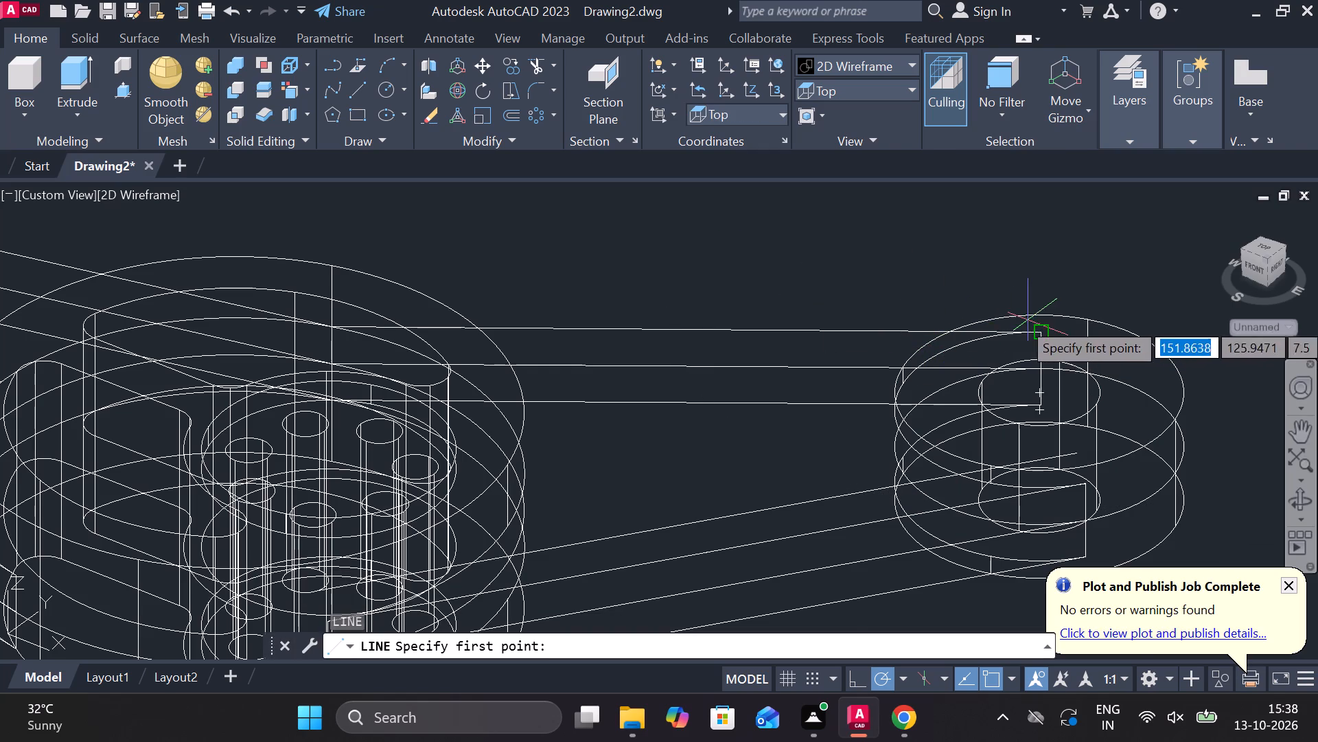
scroll(1032, 341, up, 3)
click(1066, 306)
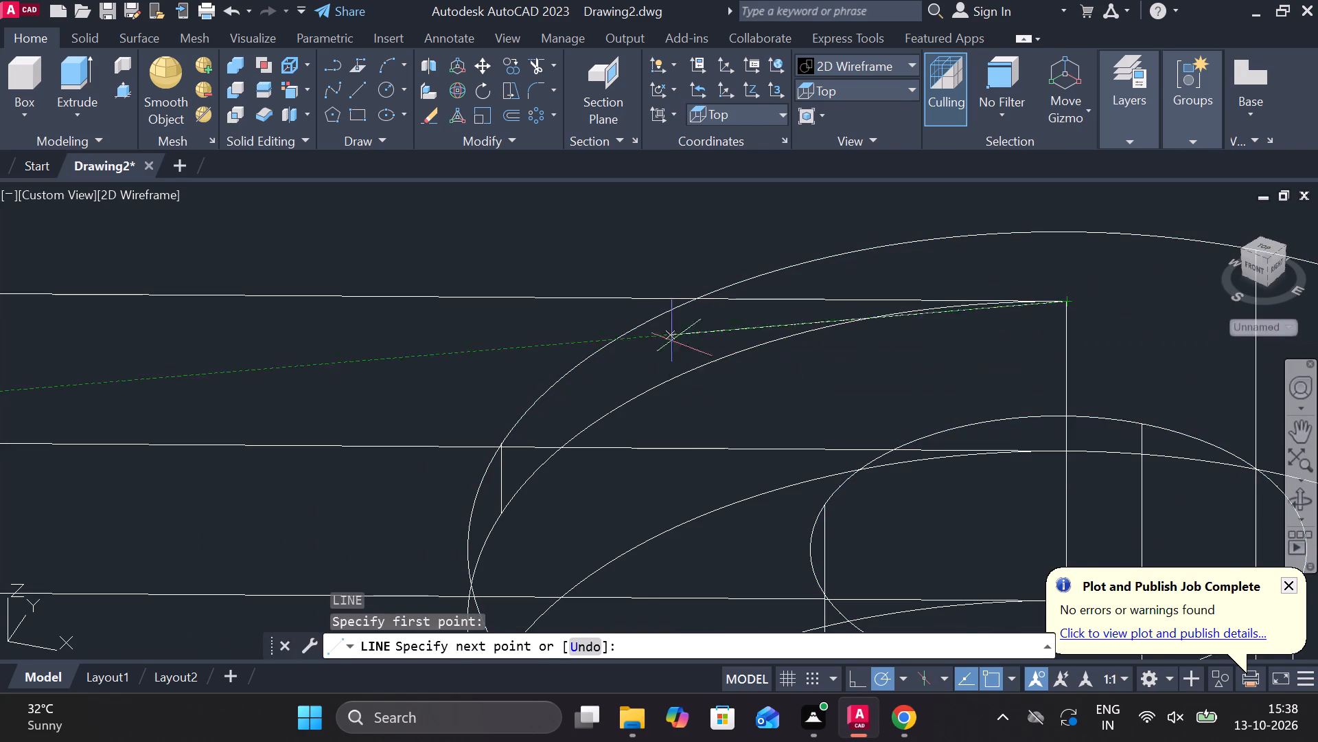
scroll(637, 336, down, 1)
middle_drag(517, 293, 1043, 268)
scroll(660, 268, down, 2)
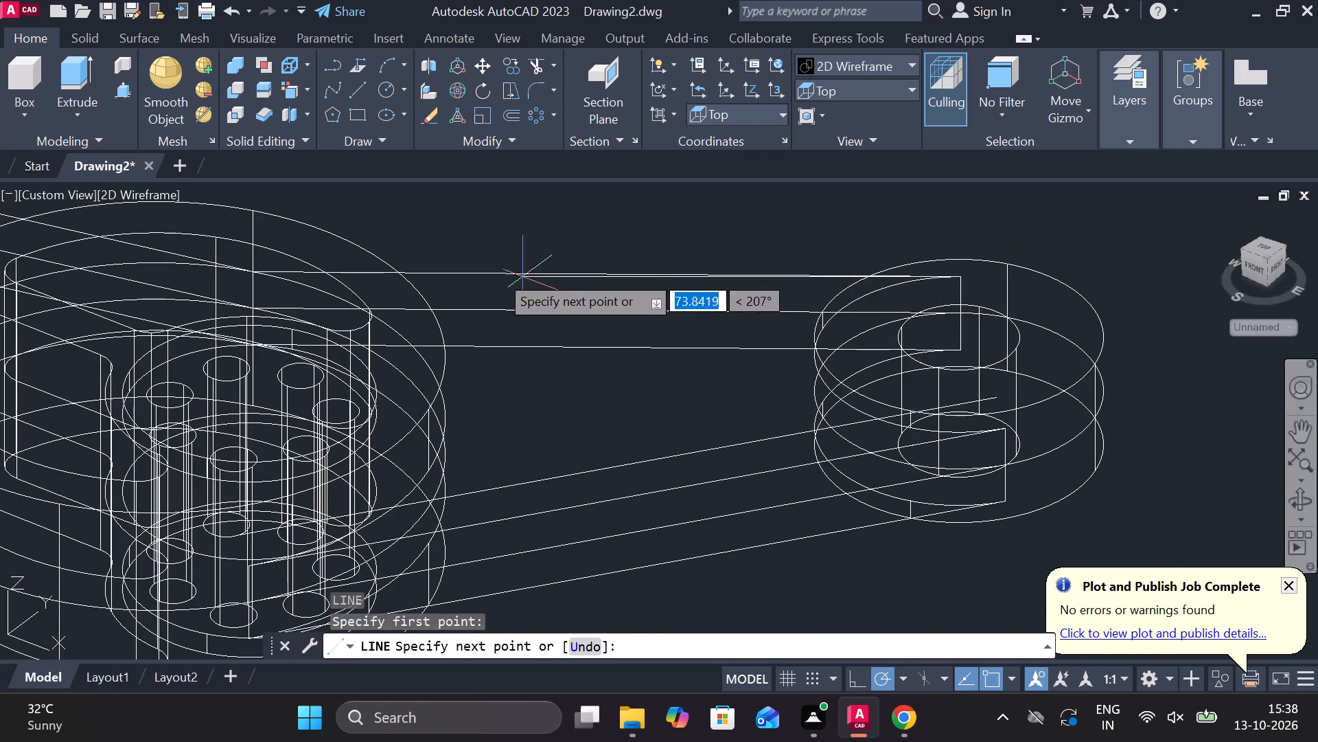
middle_drag(450, 271, 603, 277)
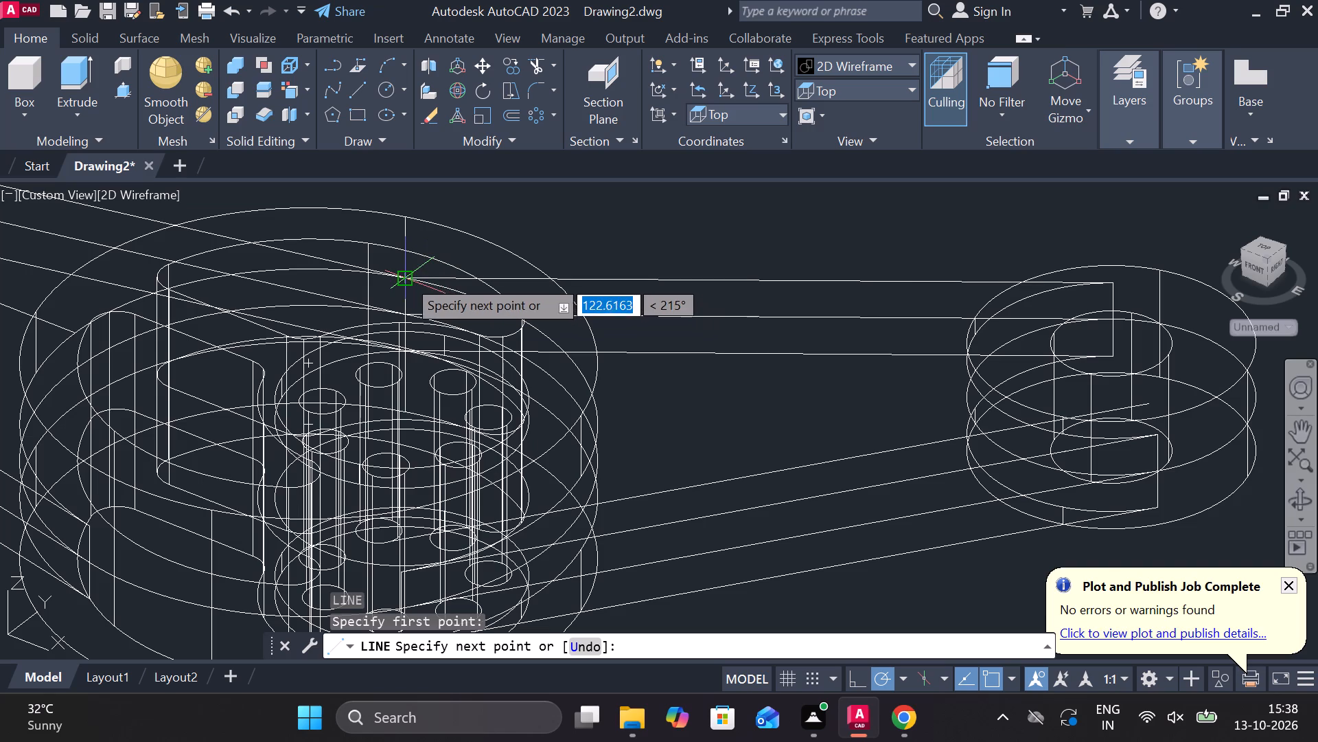
click(406, 278)
key(Escape)
Copy the line on the longer arm's opposite edge 10 units inward at 315° across the arm's top face.
click(774, 283)
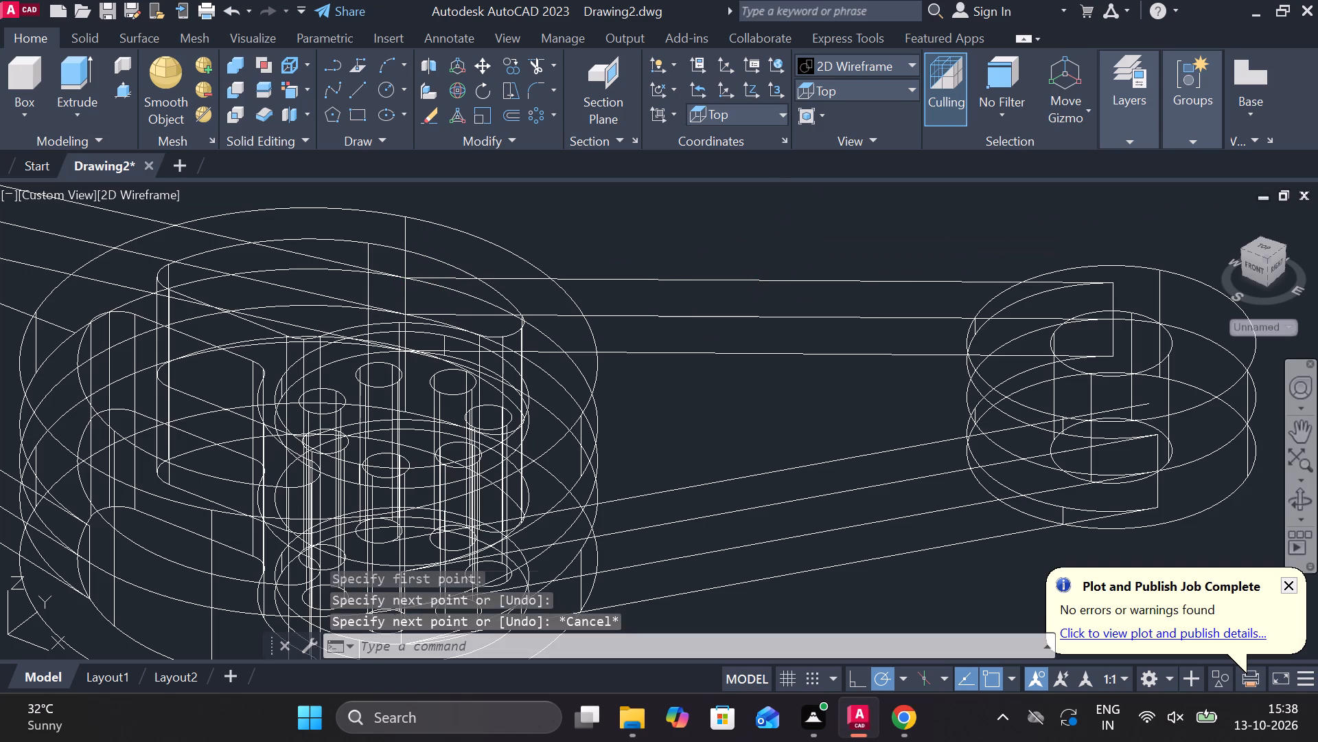
text(co)
key(Return)
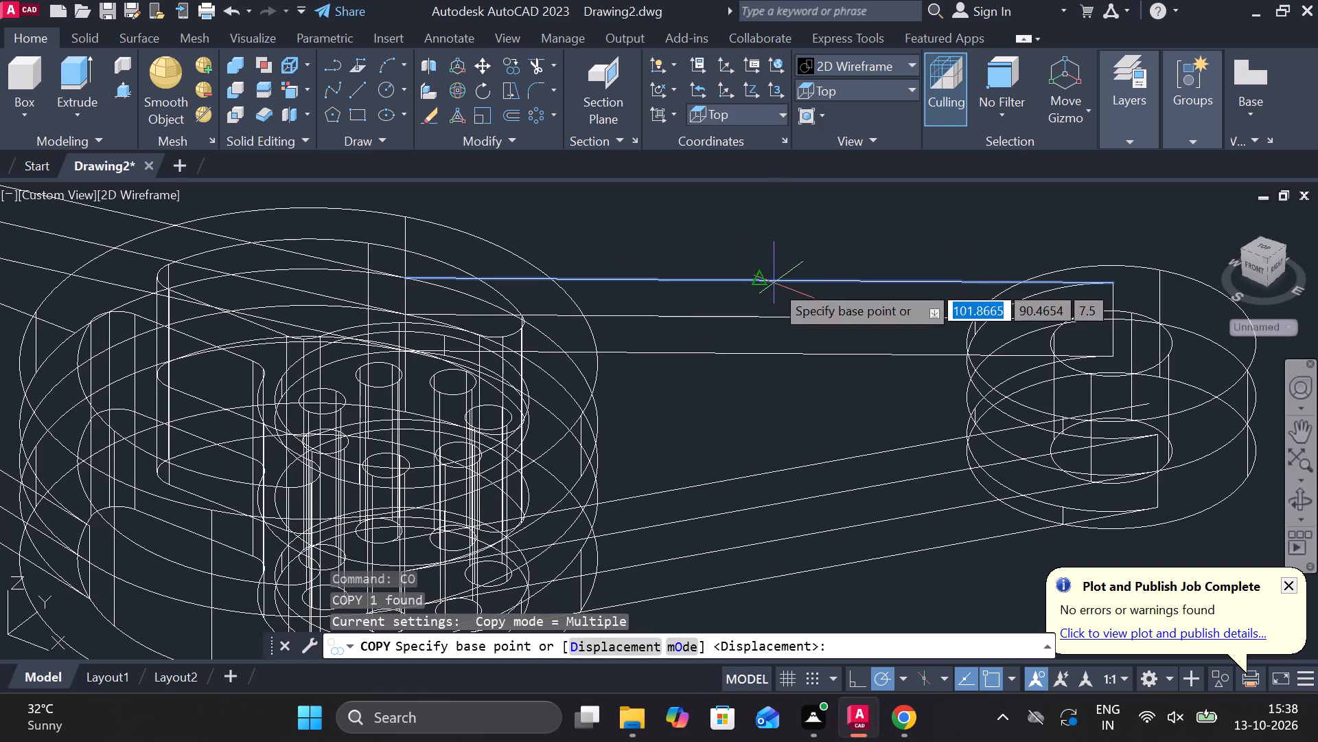
click(763, 282)
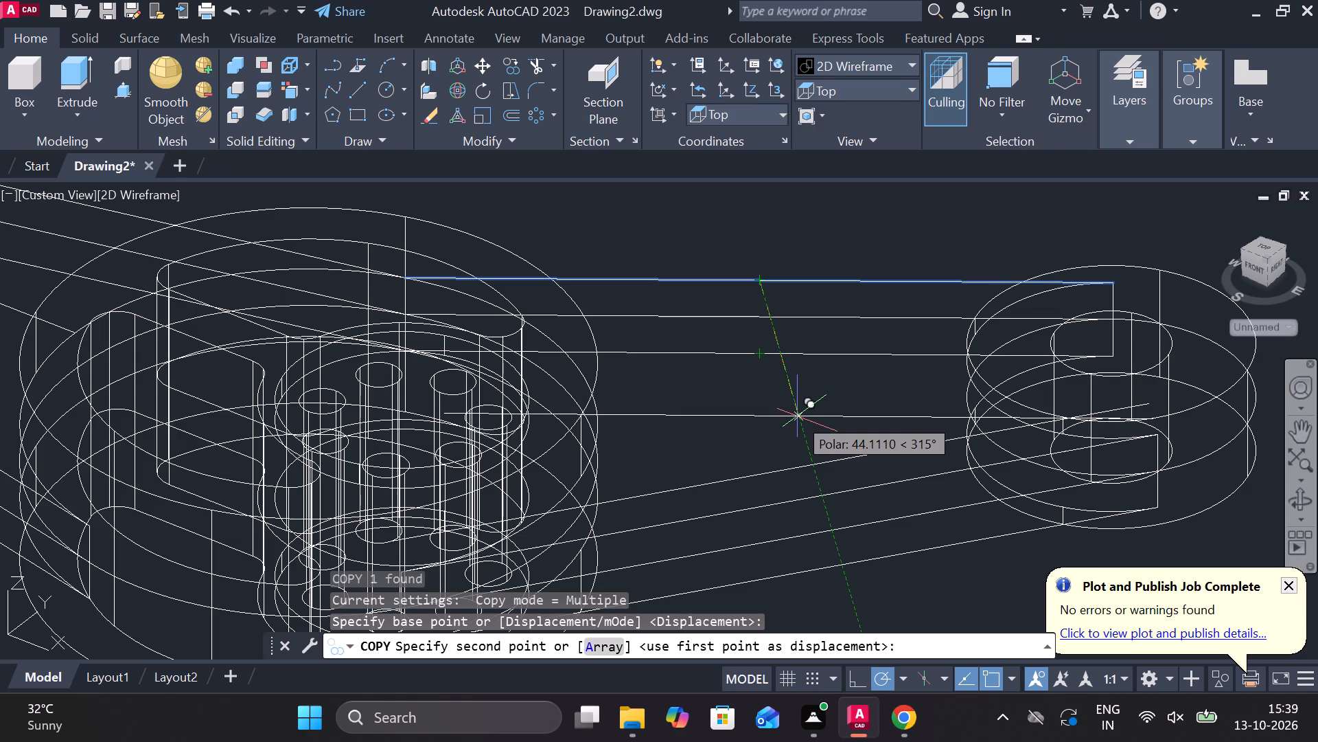
text(10)
key(Return)
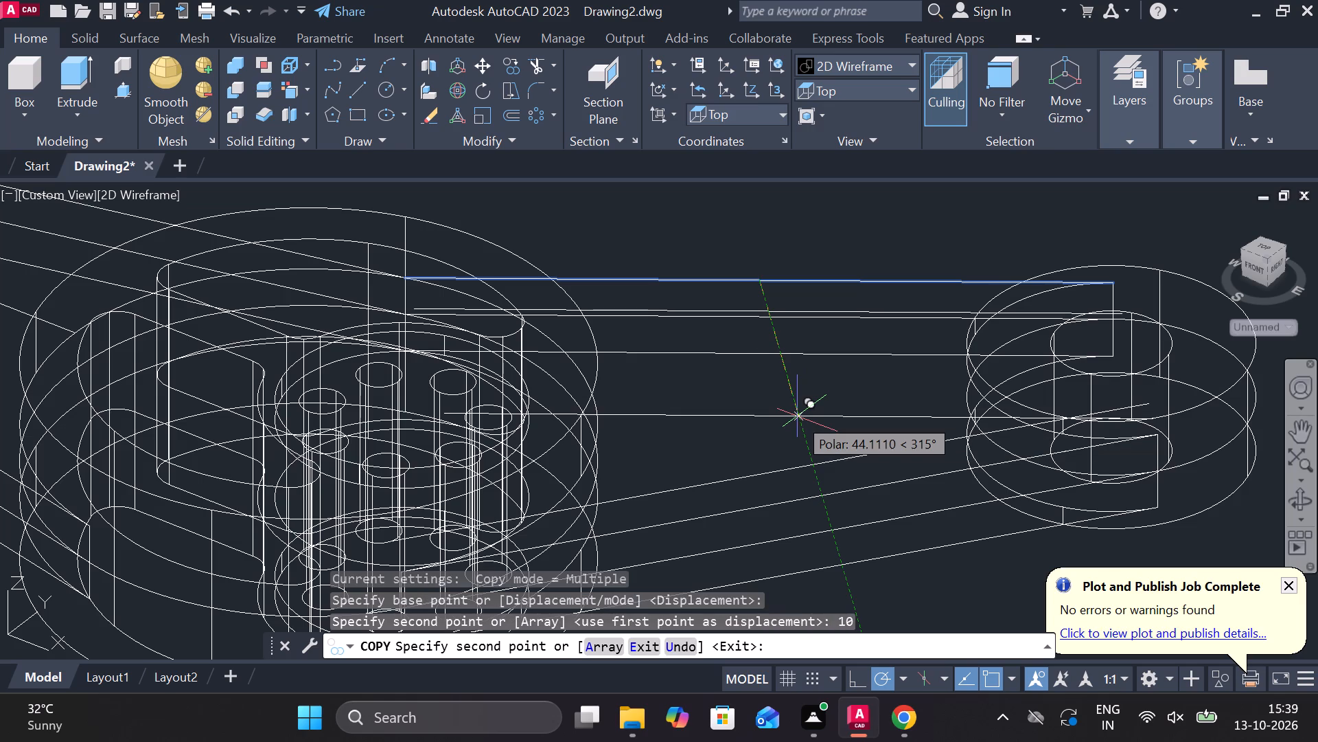
key(Escape)
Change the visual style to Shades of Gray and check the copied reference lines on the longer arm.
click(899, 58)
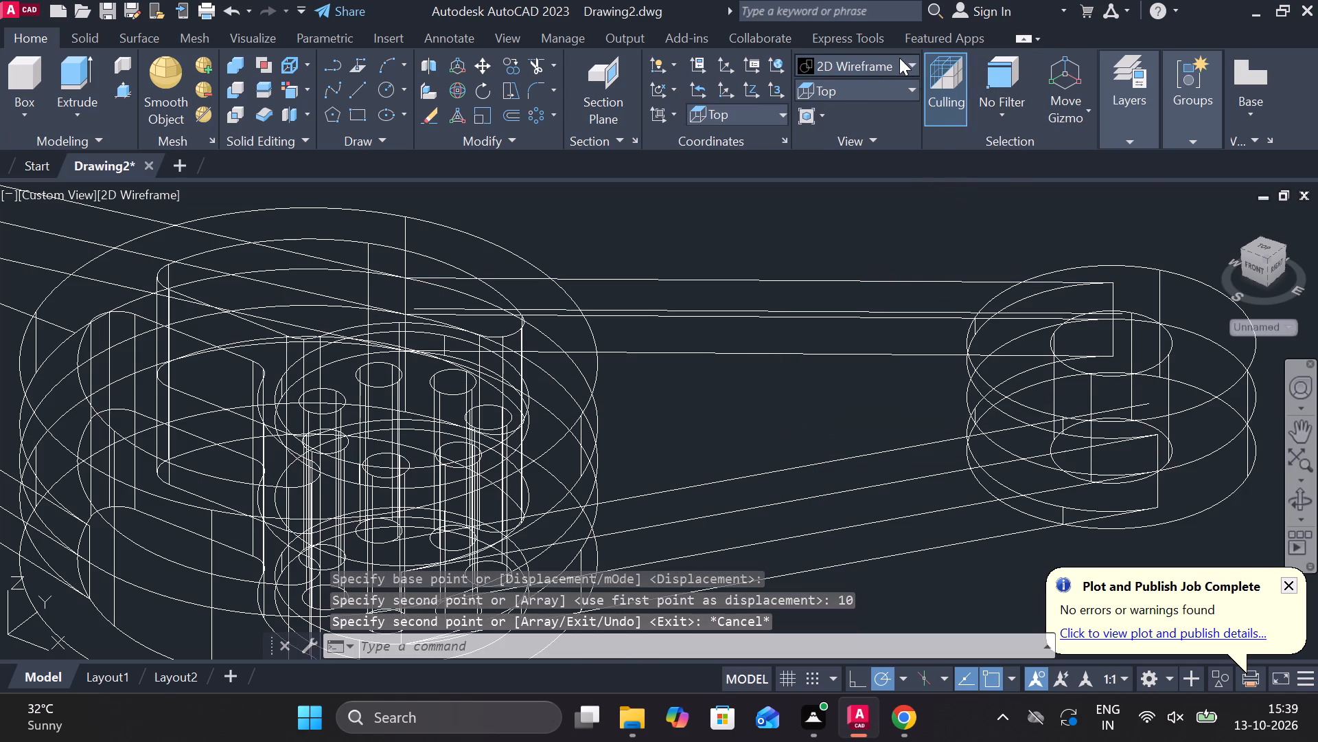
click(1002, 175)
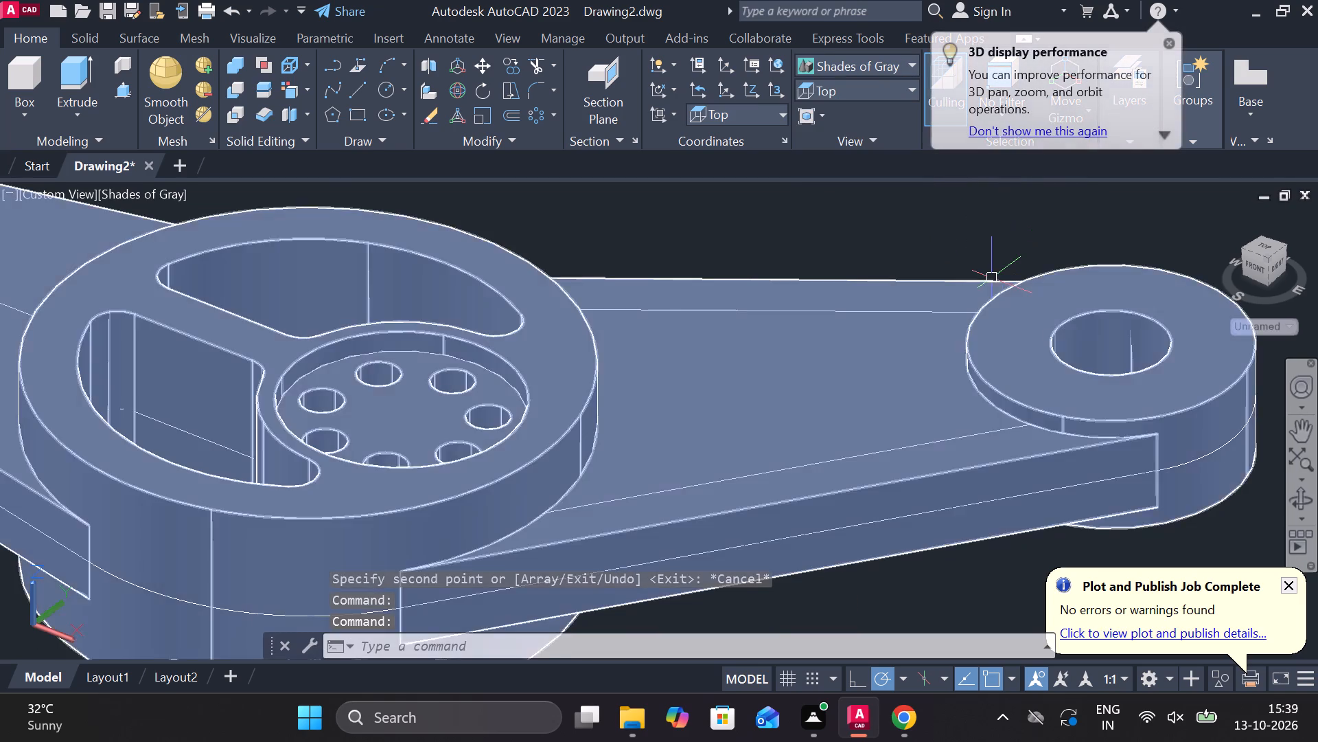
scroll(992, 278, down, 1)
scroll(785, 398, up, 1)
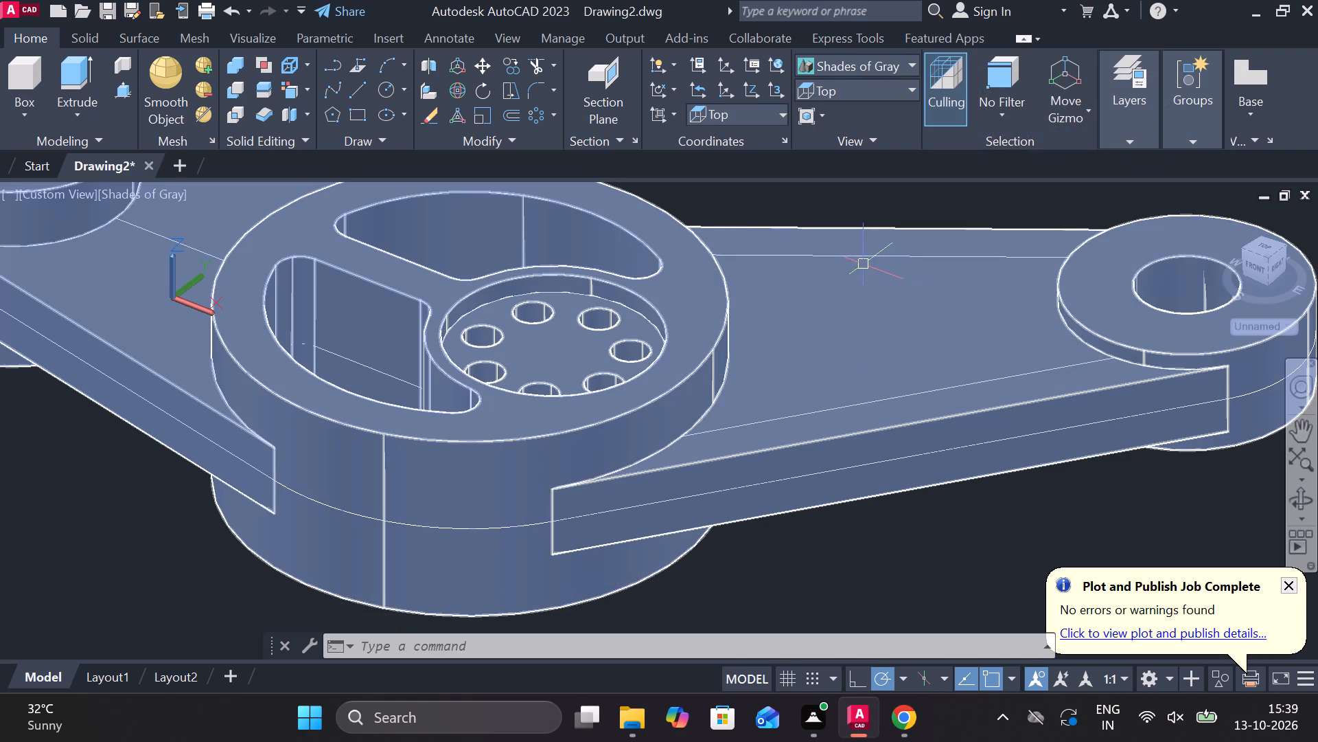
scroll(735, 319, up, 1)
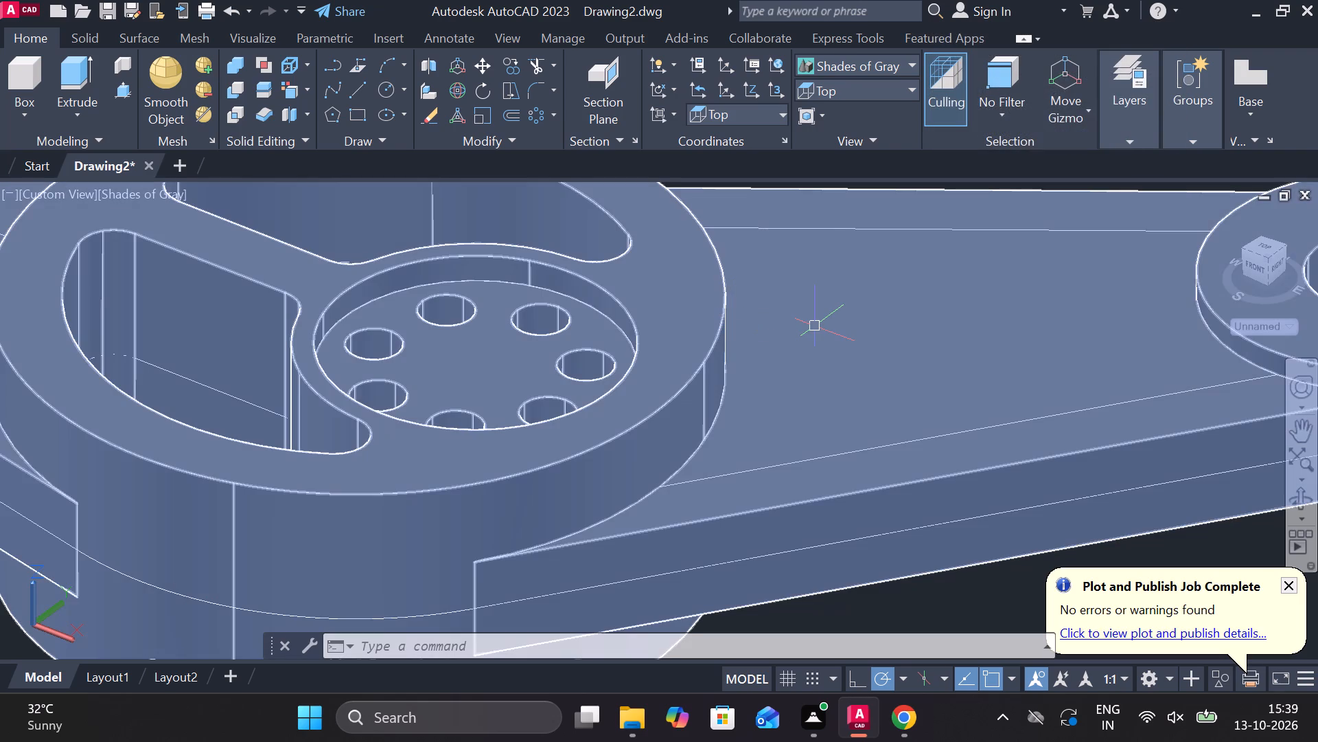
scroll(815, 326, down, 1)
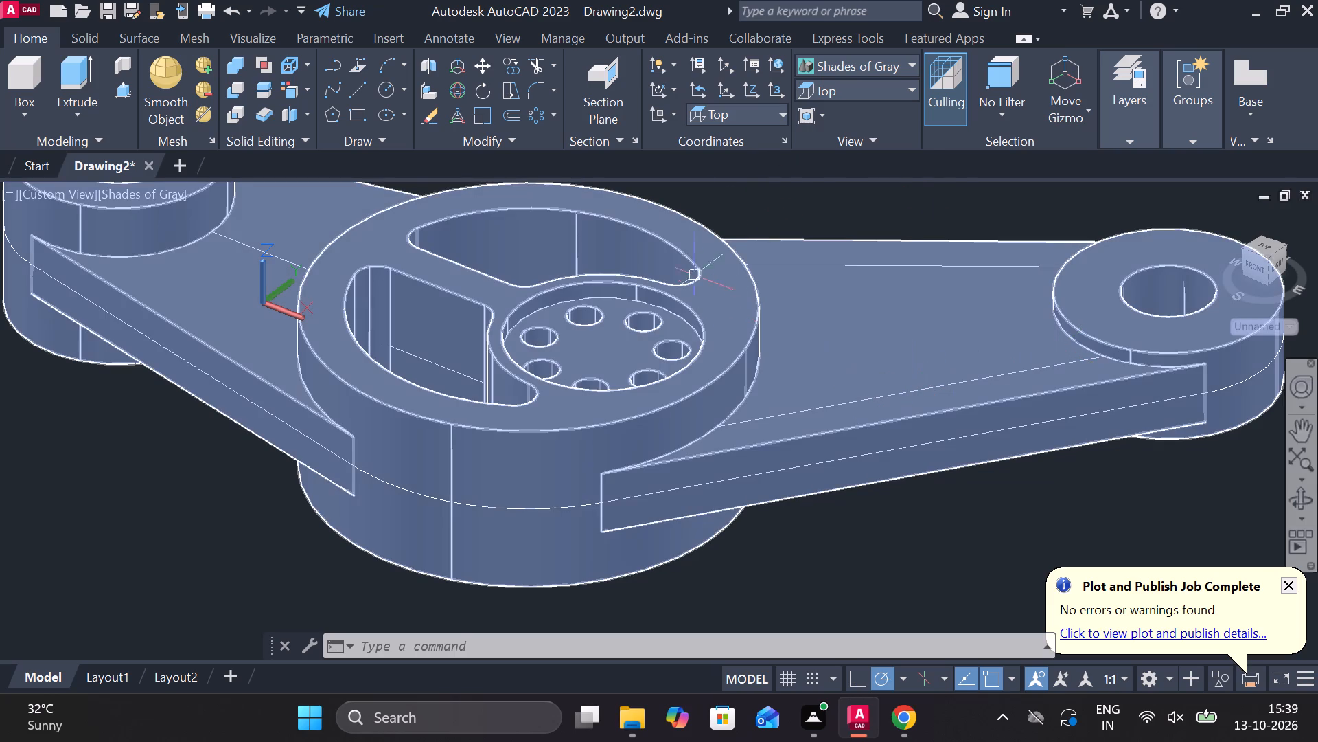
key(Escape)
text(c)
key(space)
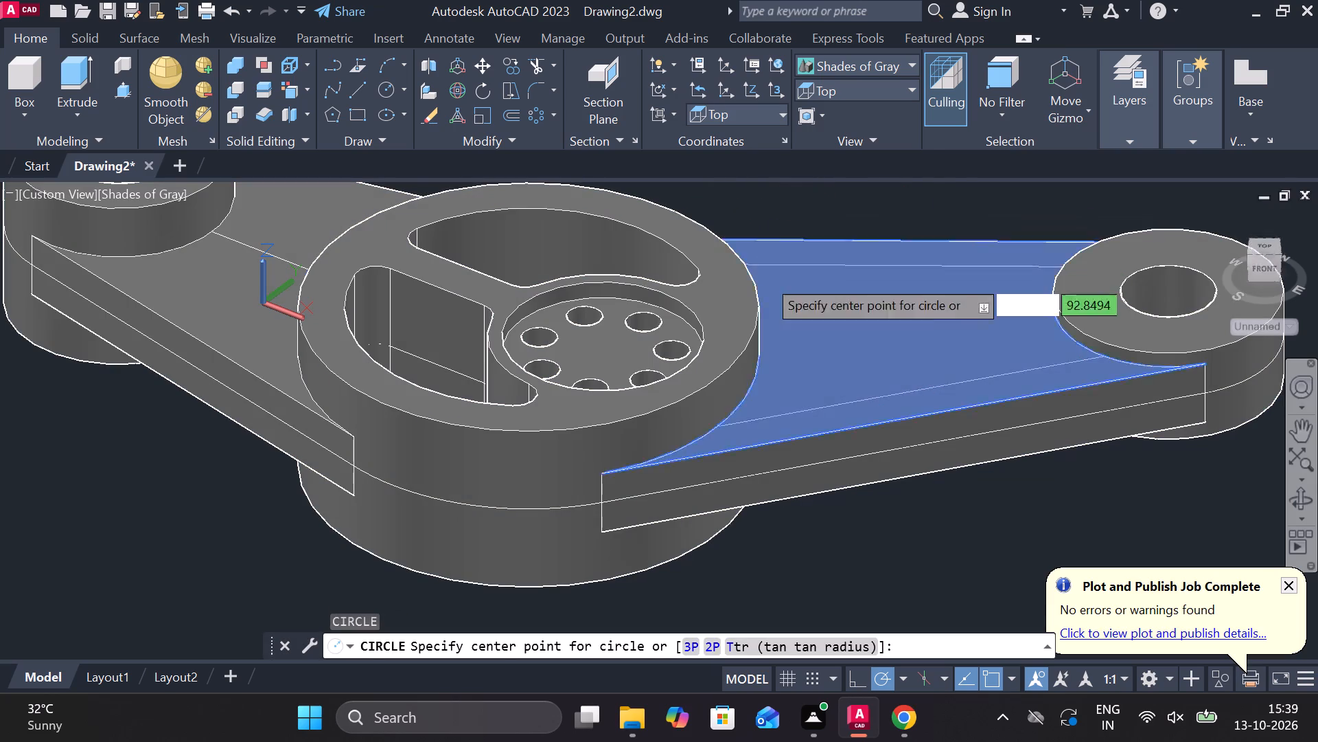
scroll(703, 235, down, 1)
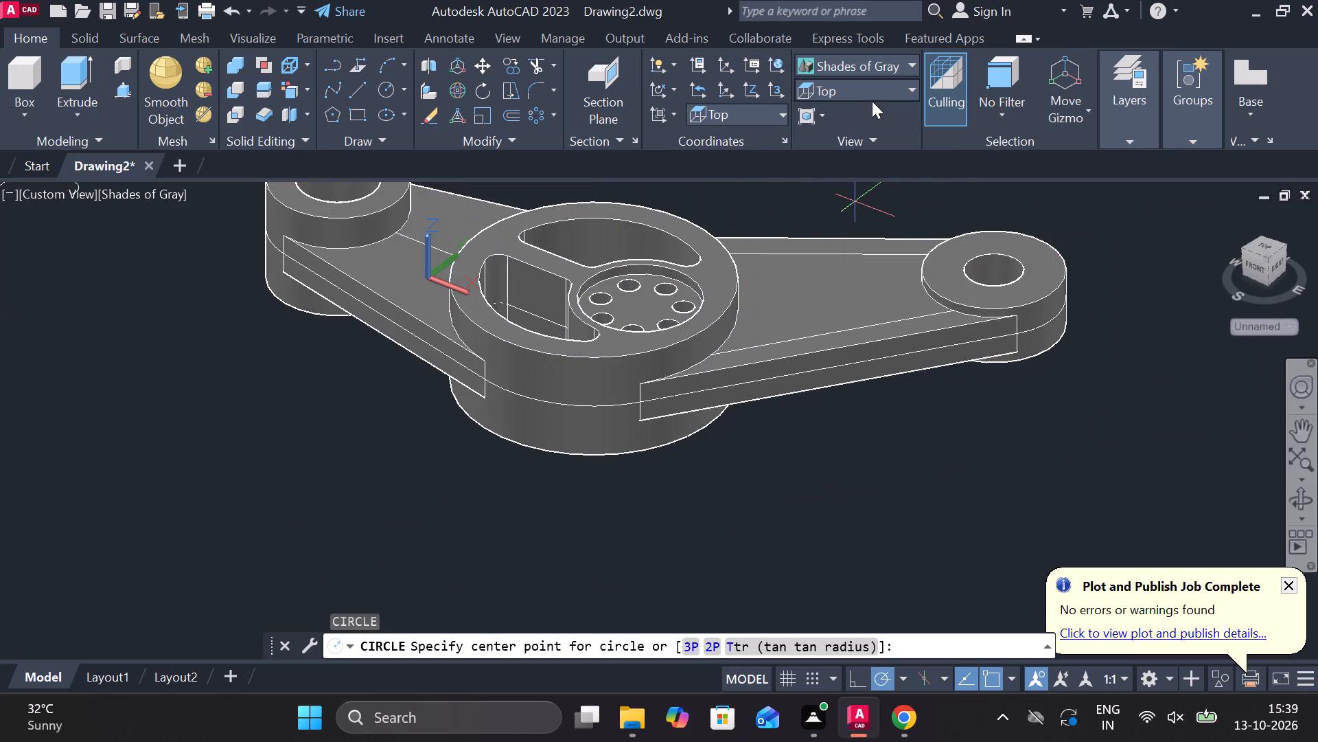
Set the model to the Top view.
click(853, 88)
click(826, 118)
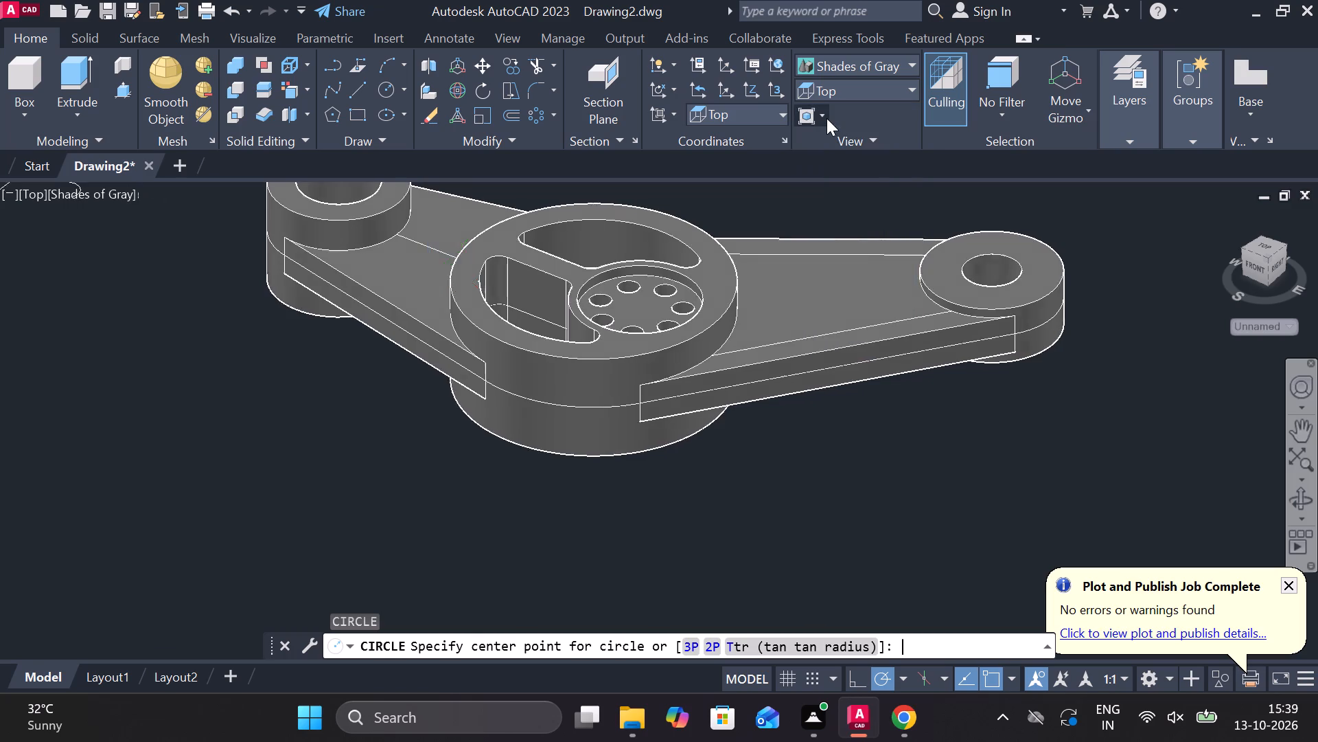
scroll(867, 335, up, 1)
middle_drag(900, 336, 783, 447)
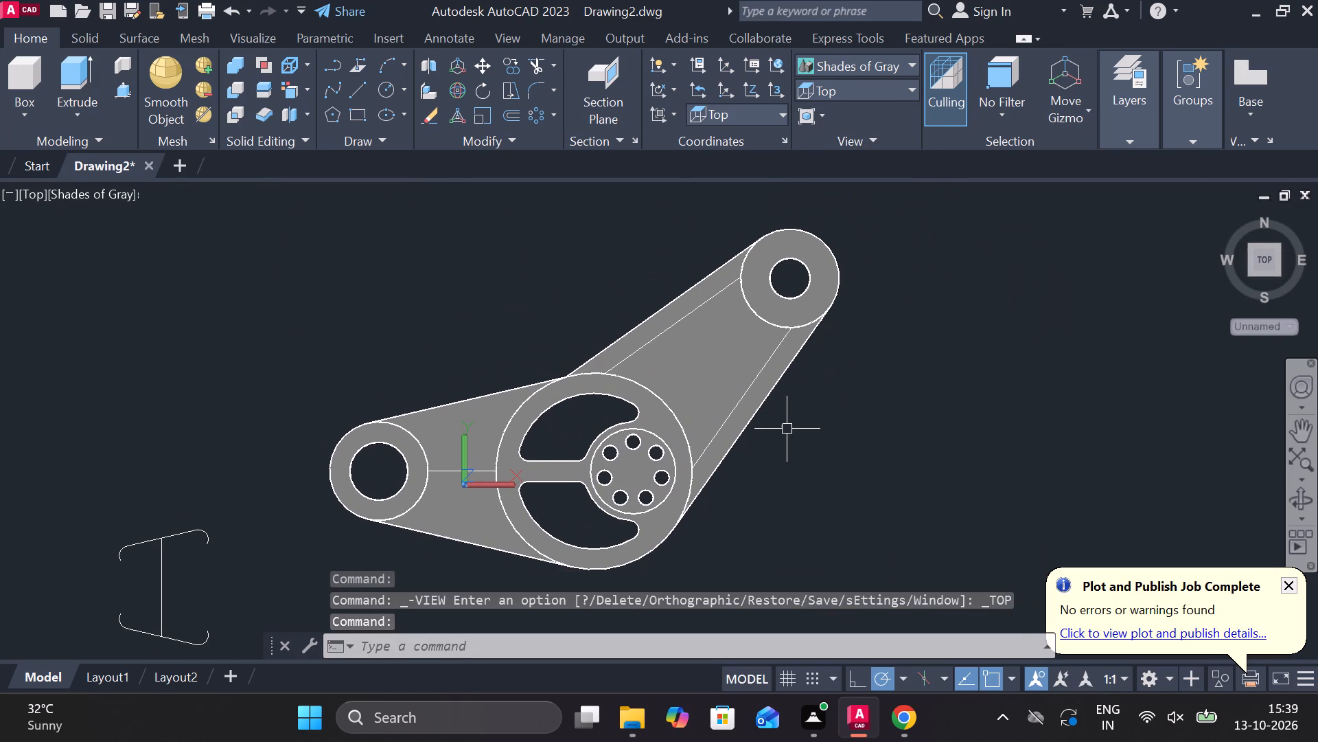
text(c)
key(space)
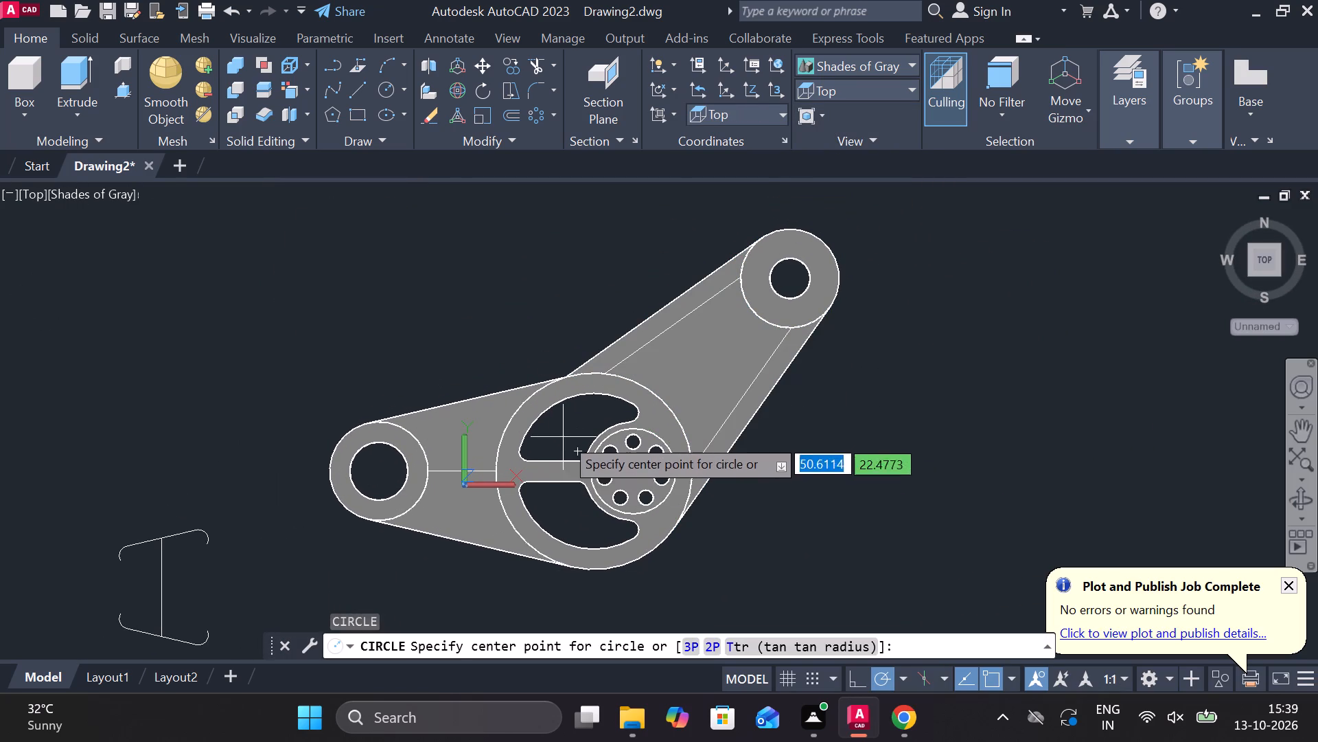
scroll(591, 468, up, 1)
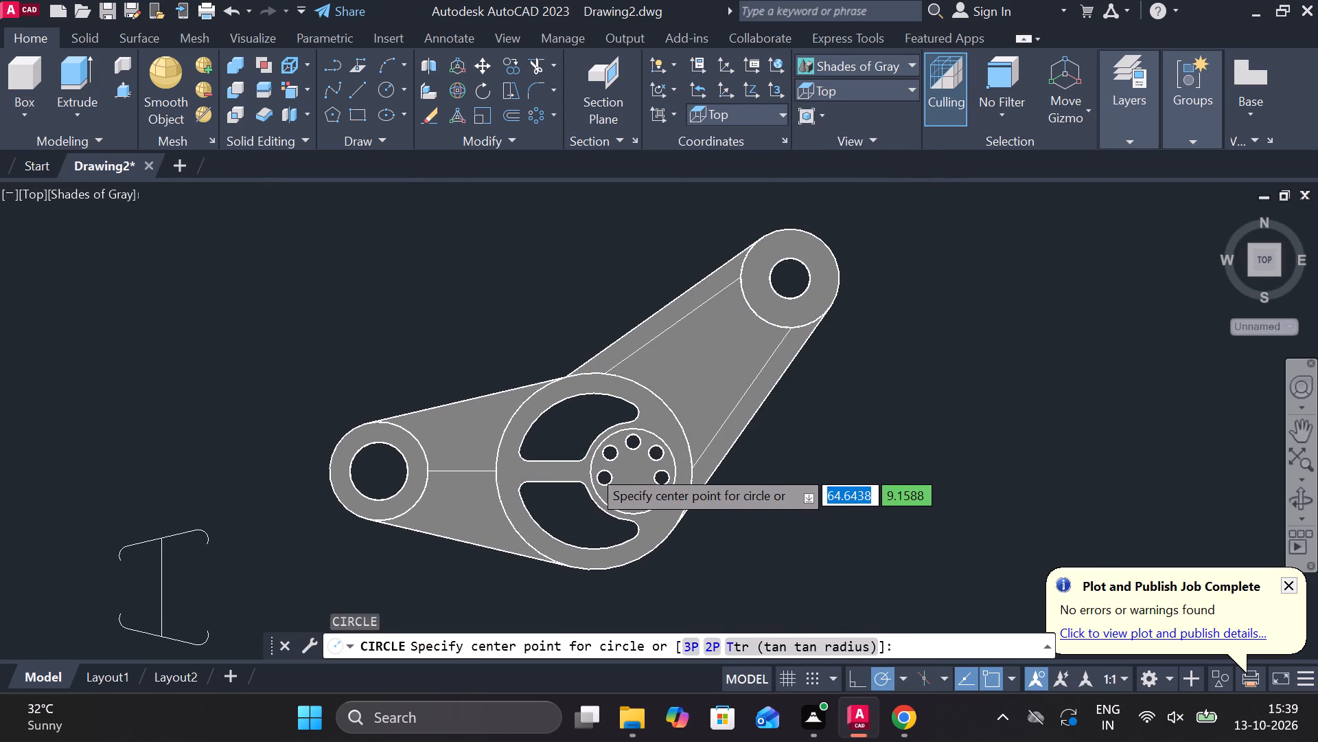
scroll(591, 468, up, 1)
Change the visual style to 2D Wireframe.
click(891, 55)
click(851, 124)
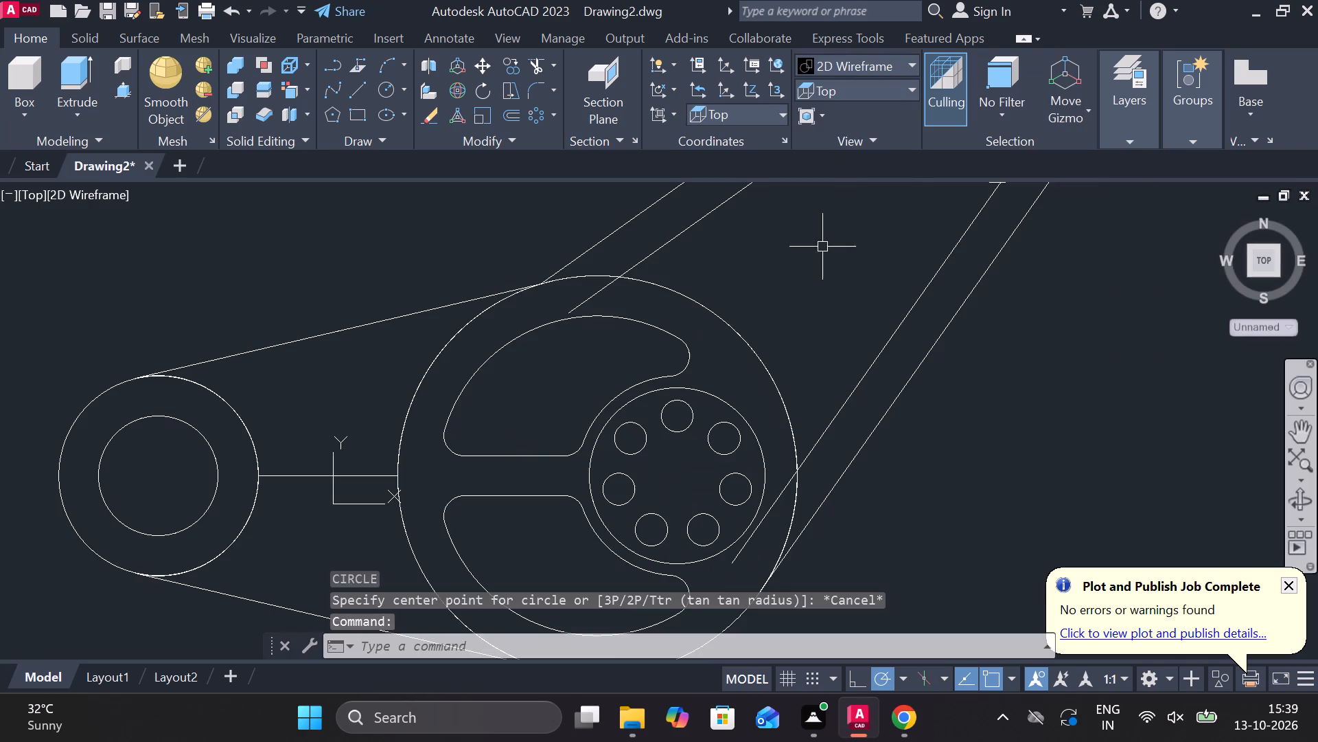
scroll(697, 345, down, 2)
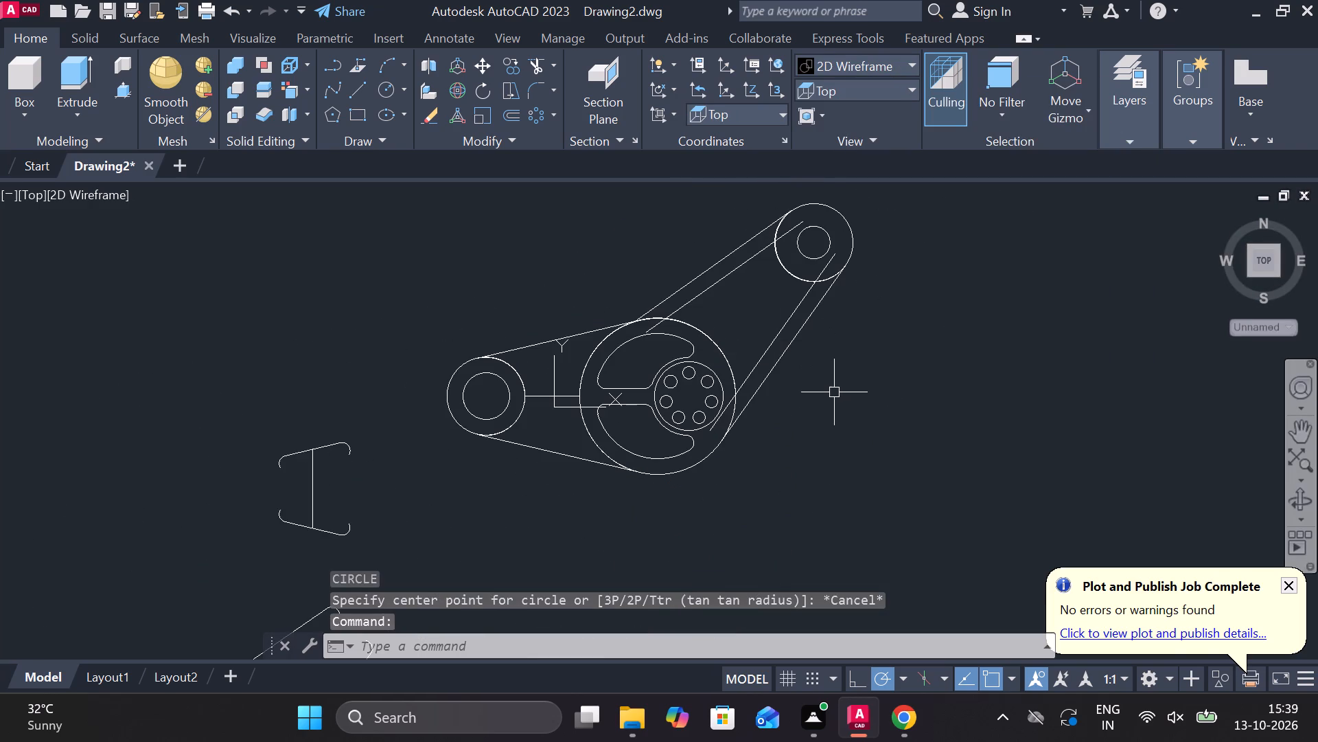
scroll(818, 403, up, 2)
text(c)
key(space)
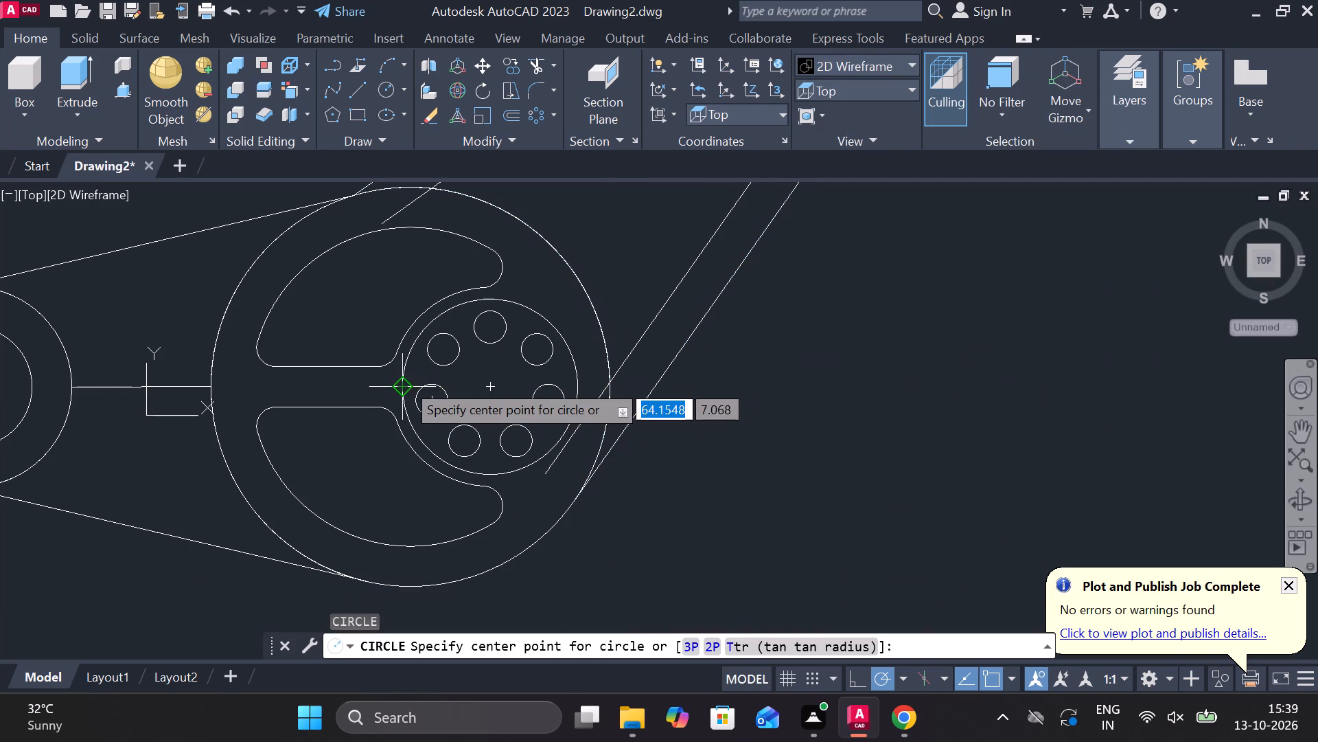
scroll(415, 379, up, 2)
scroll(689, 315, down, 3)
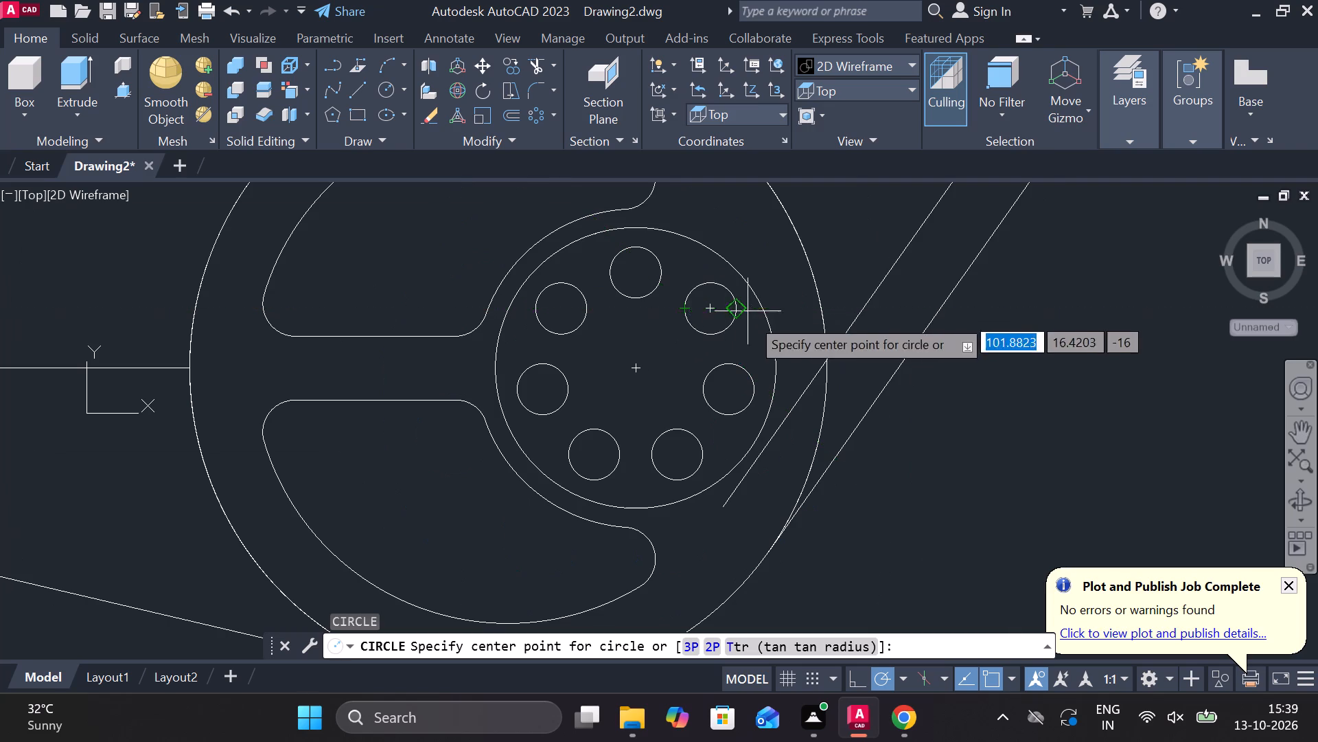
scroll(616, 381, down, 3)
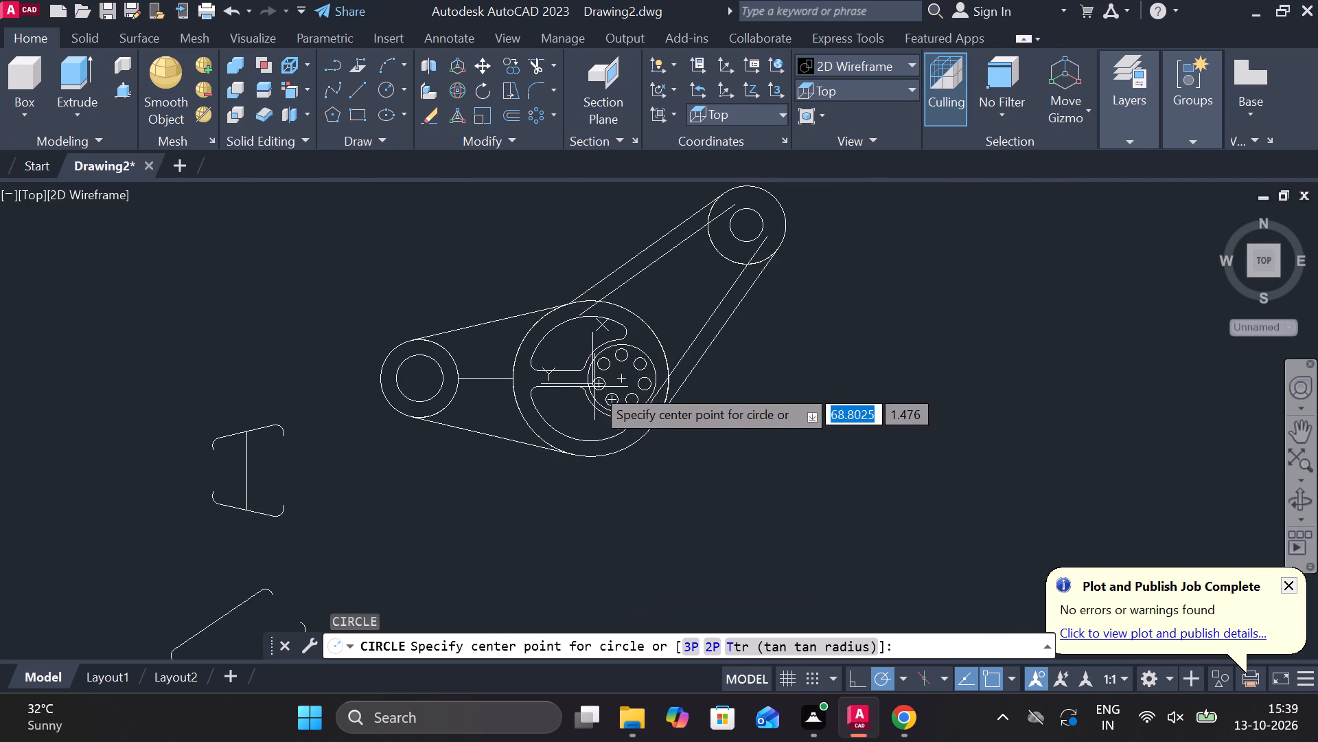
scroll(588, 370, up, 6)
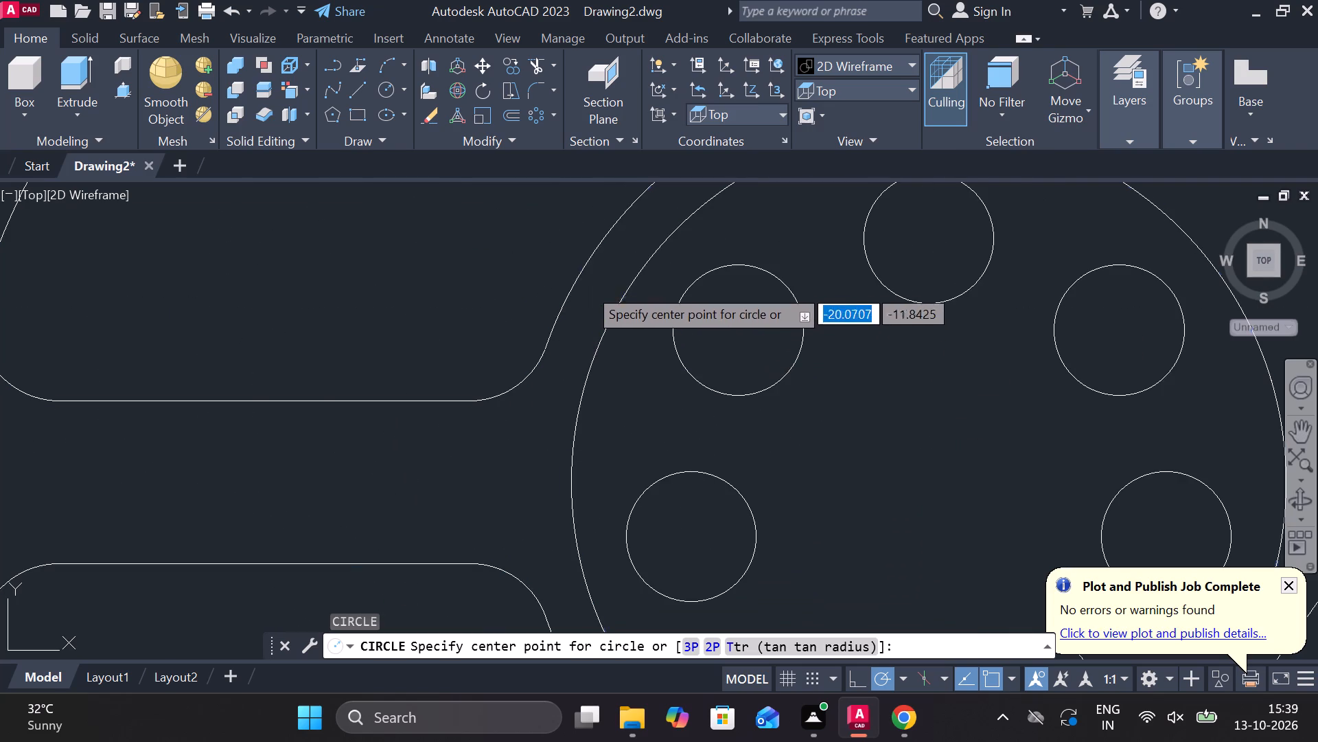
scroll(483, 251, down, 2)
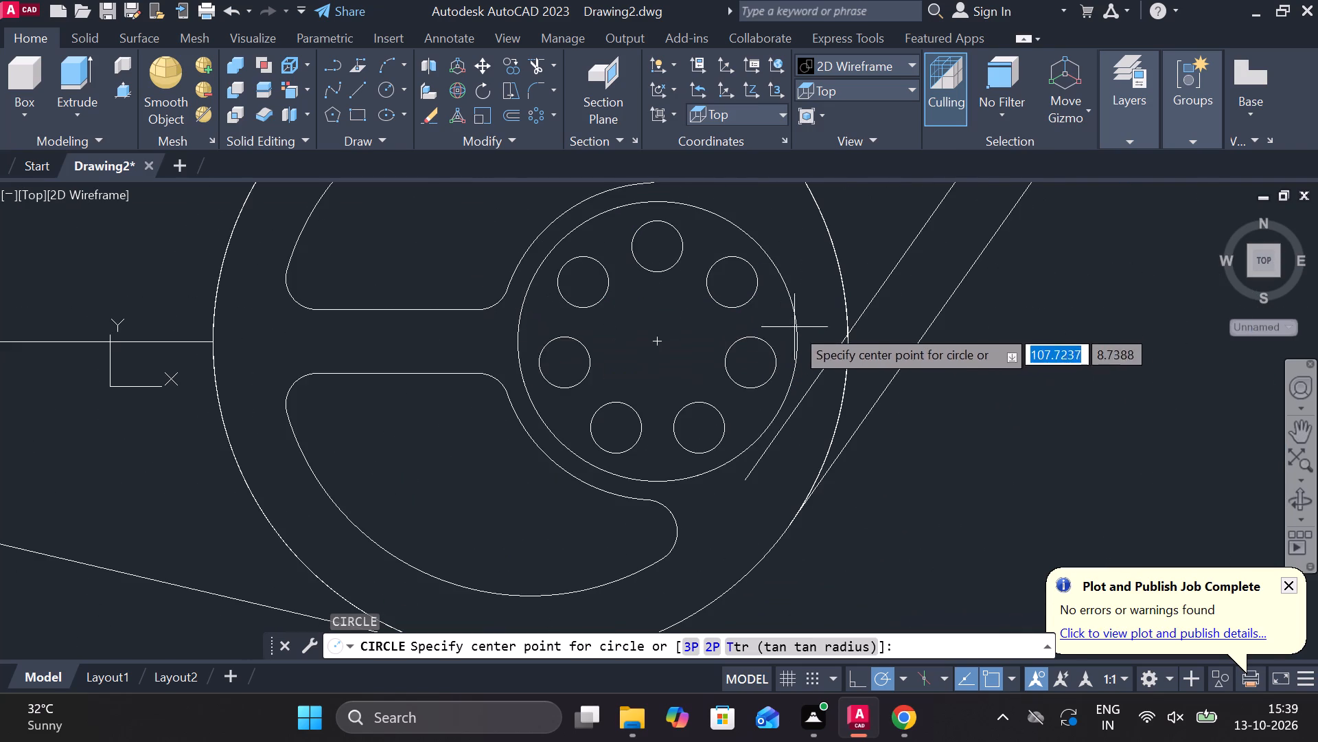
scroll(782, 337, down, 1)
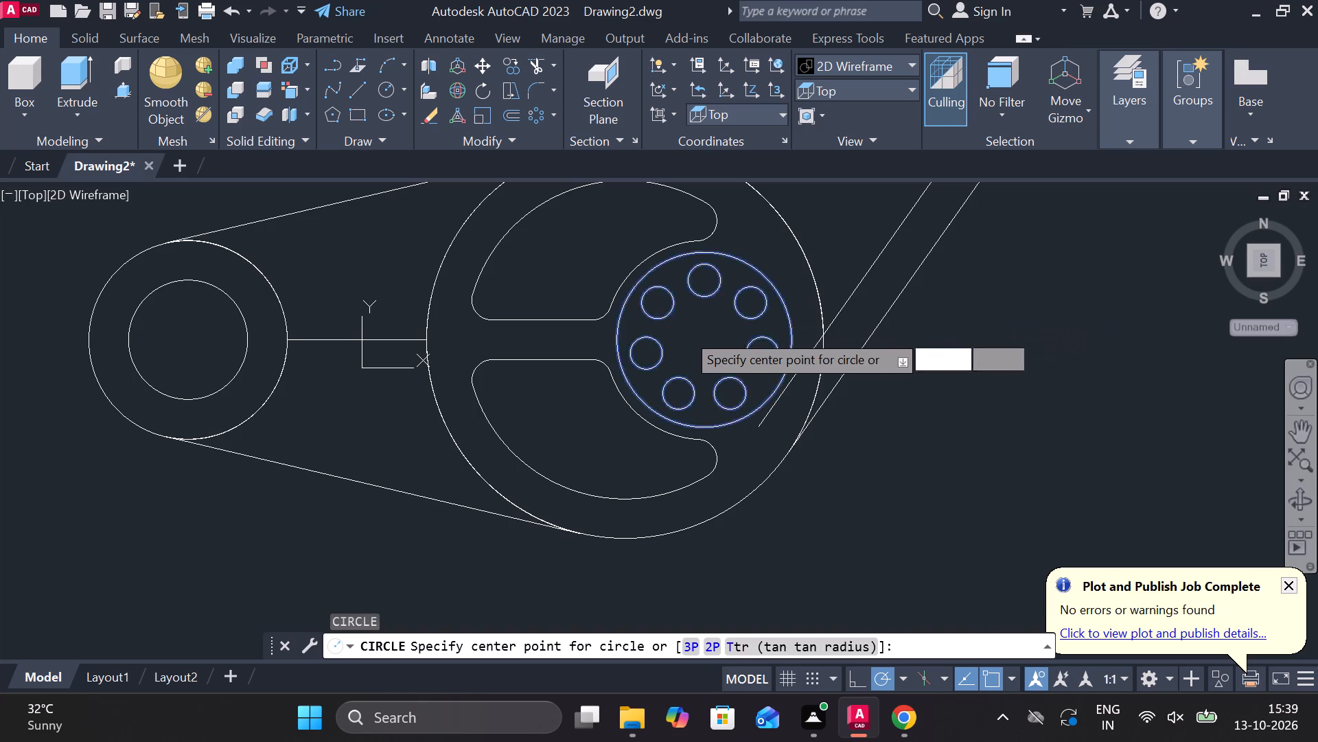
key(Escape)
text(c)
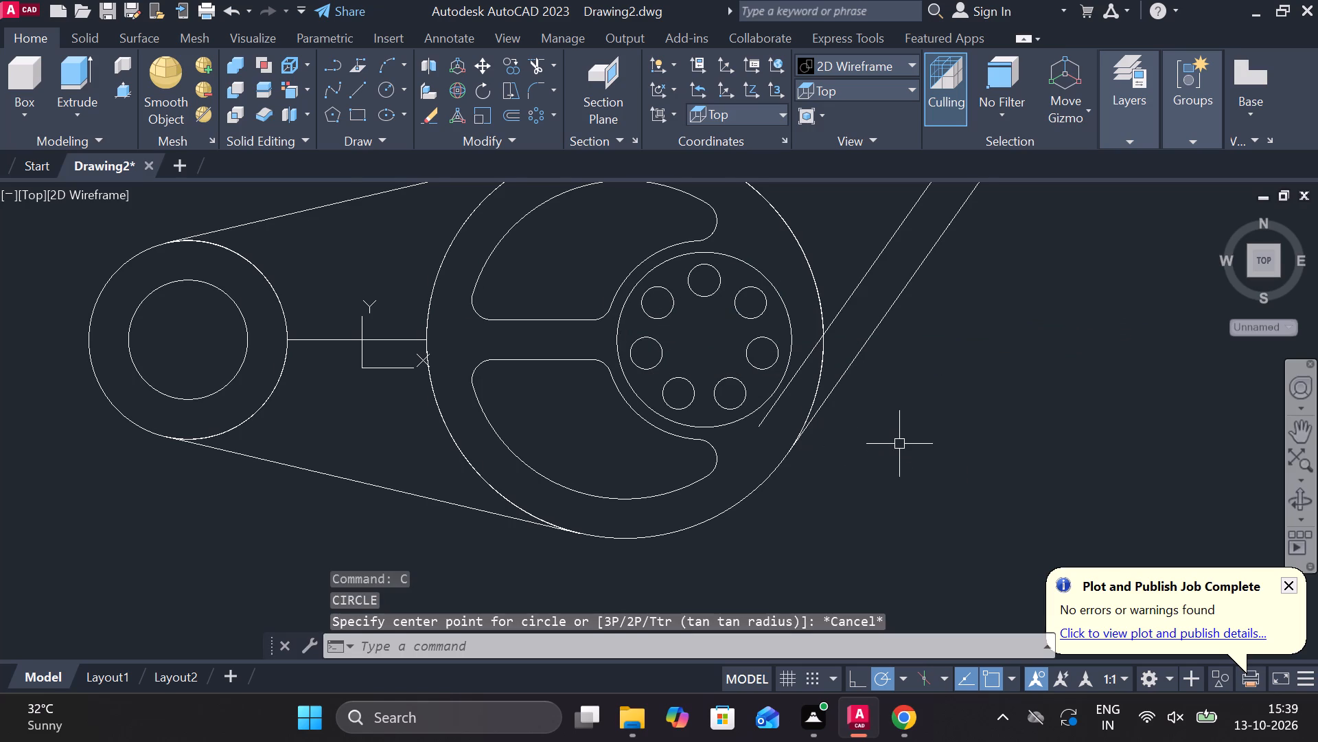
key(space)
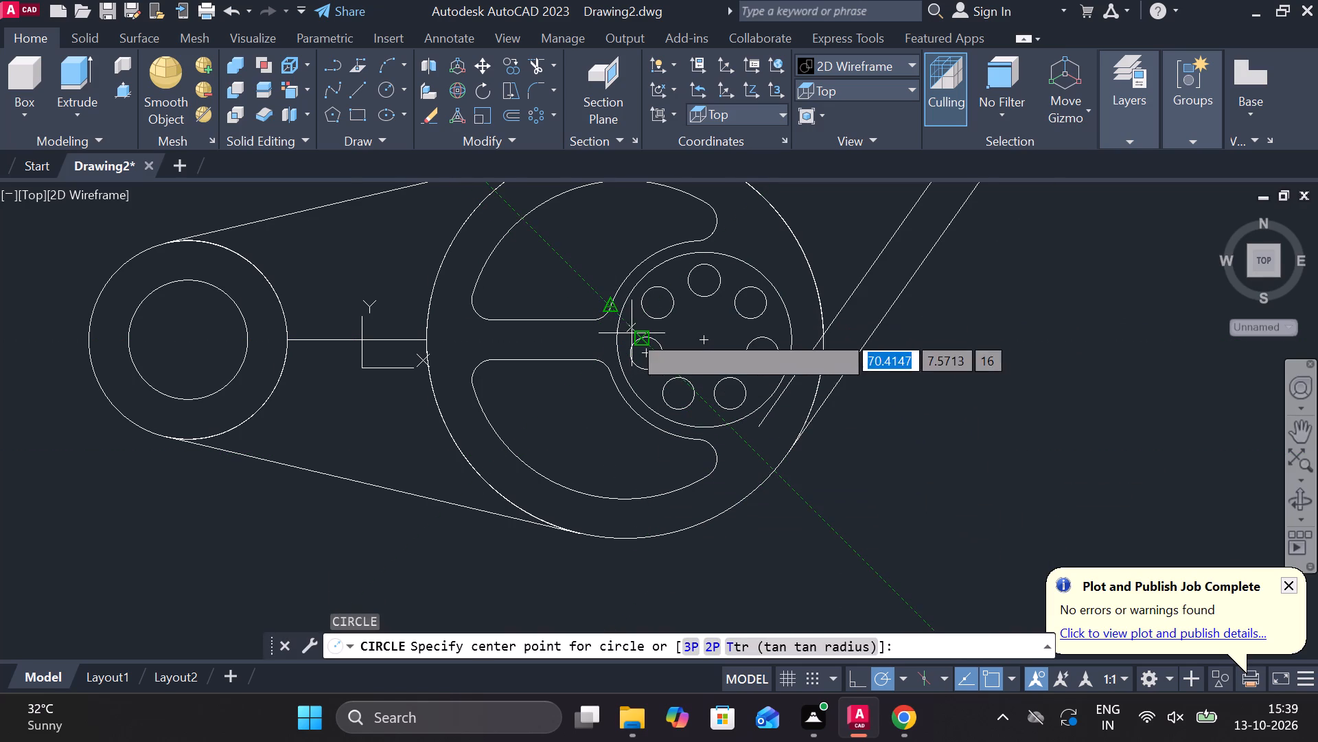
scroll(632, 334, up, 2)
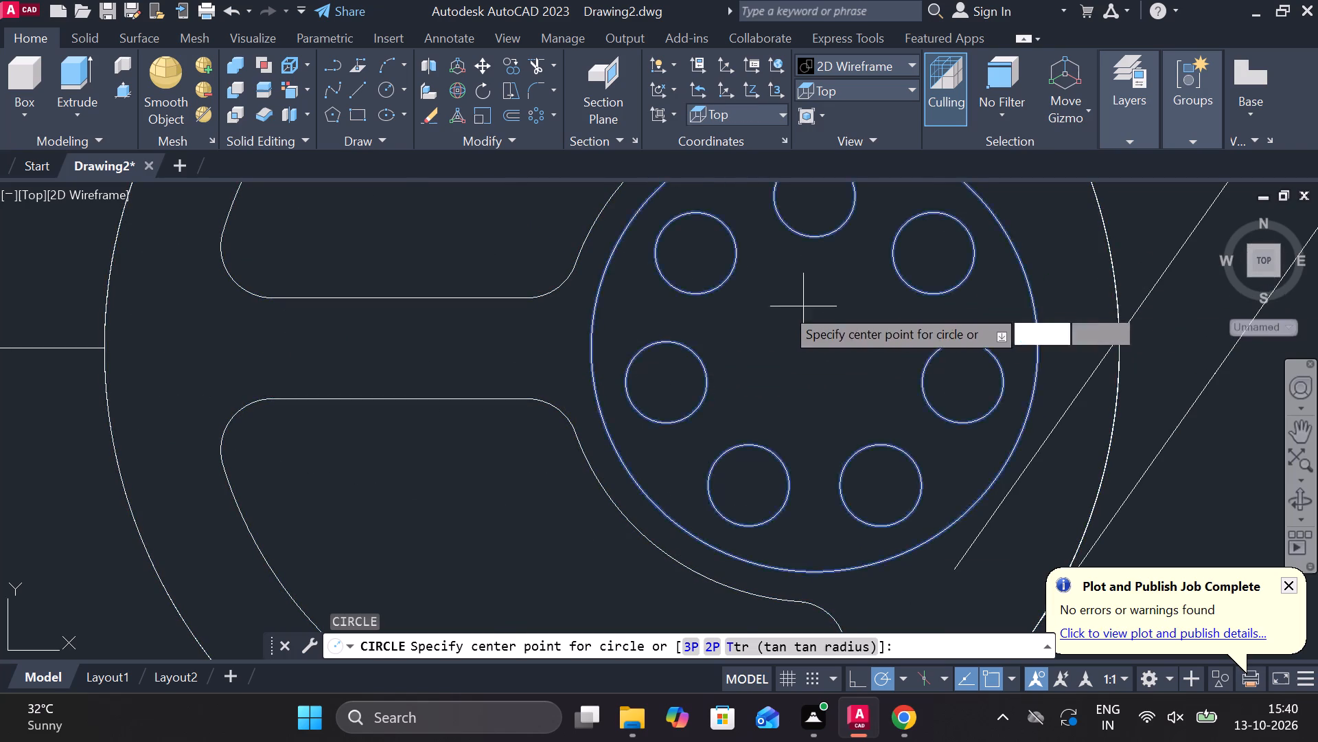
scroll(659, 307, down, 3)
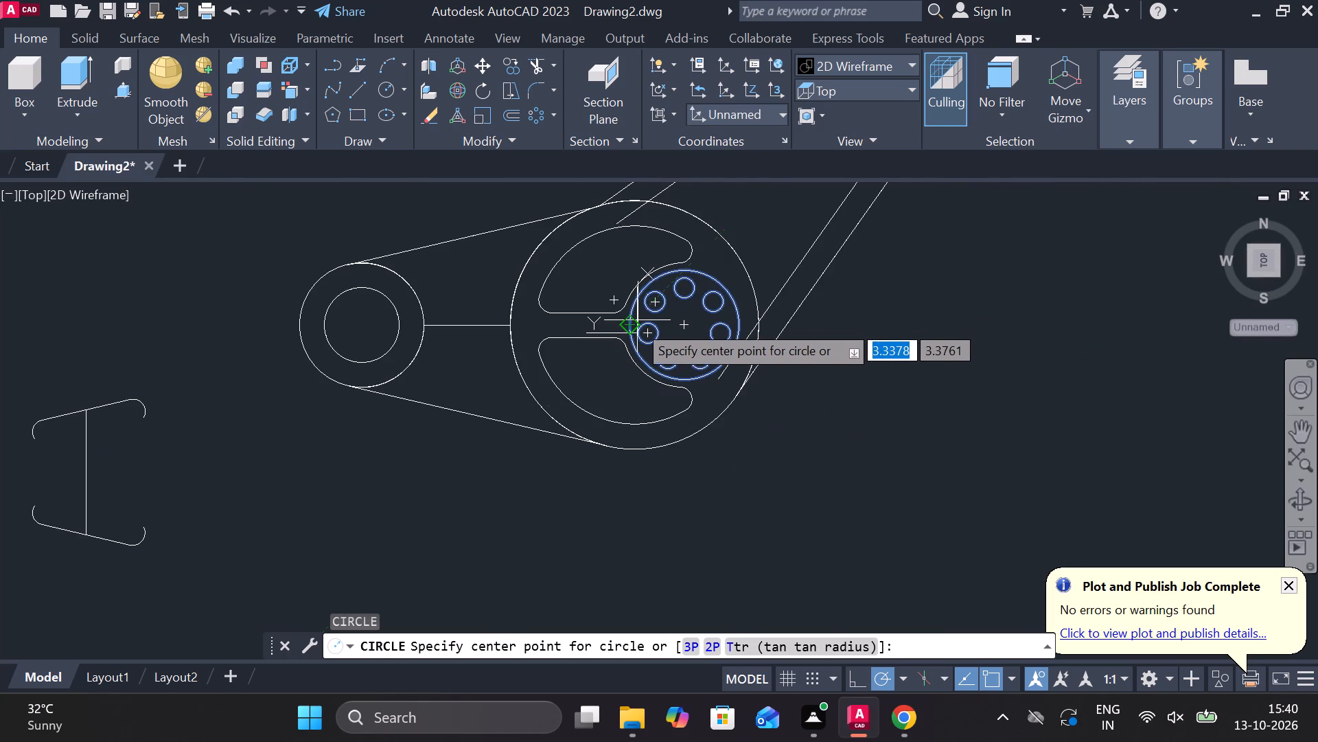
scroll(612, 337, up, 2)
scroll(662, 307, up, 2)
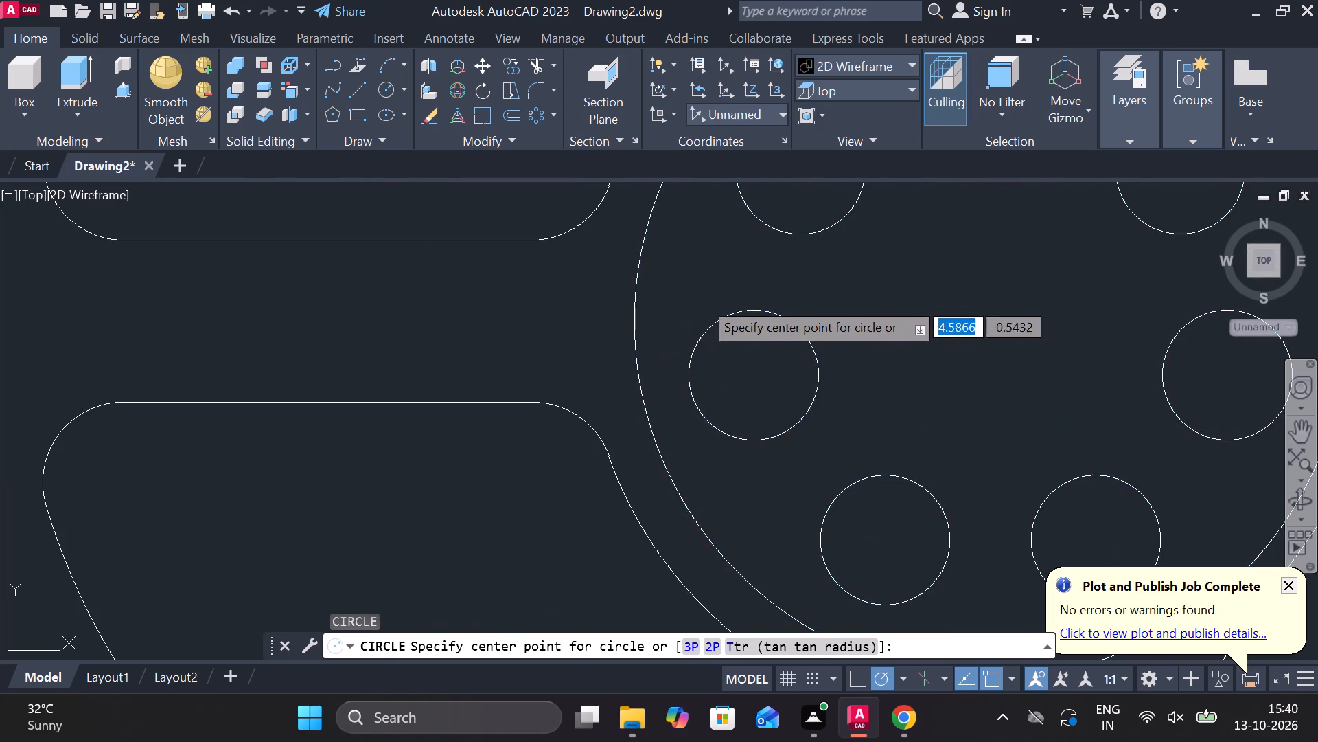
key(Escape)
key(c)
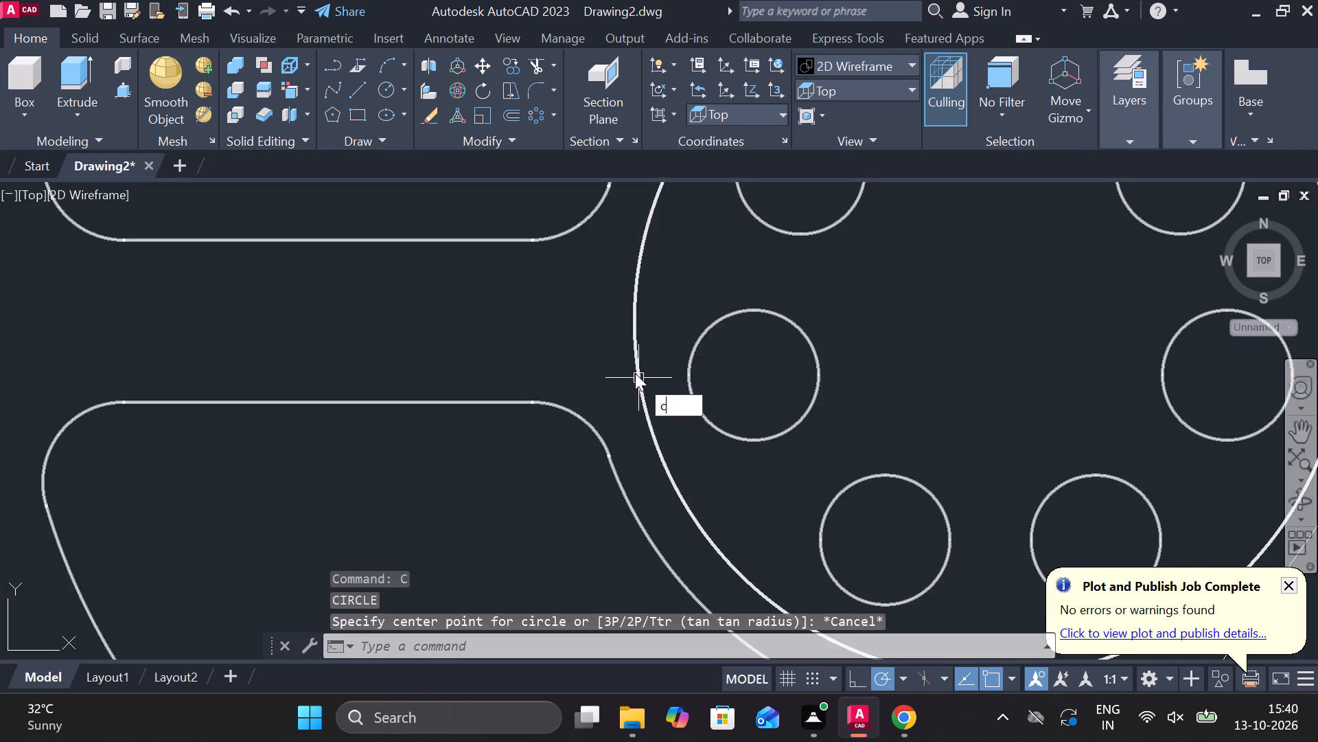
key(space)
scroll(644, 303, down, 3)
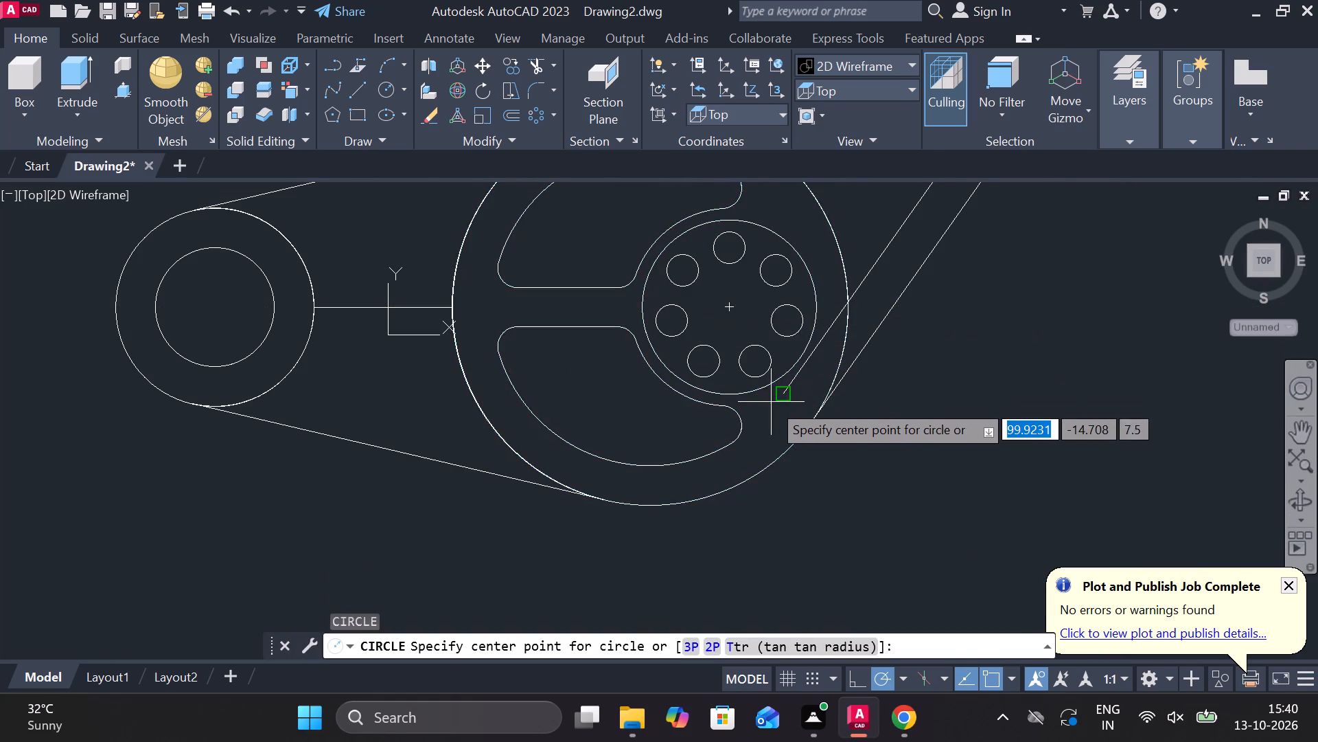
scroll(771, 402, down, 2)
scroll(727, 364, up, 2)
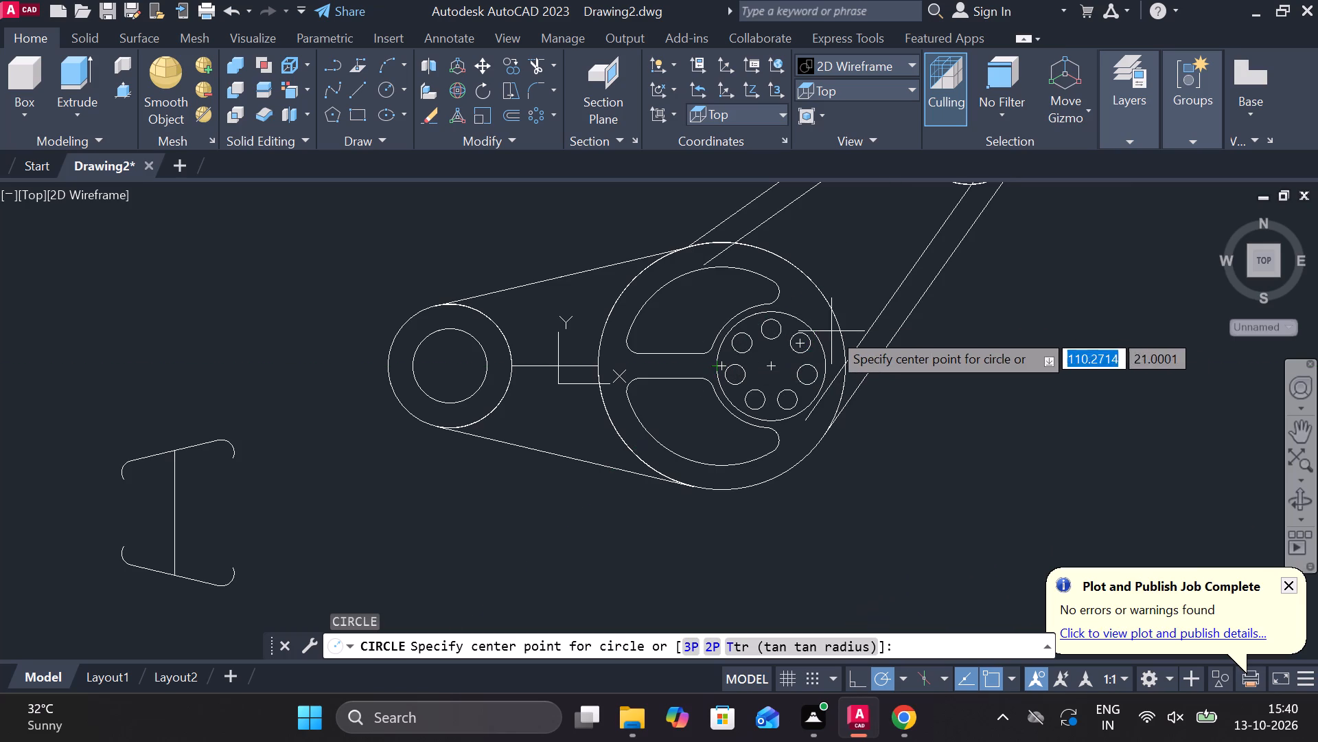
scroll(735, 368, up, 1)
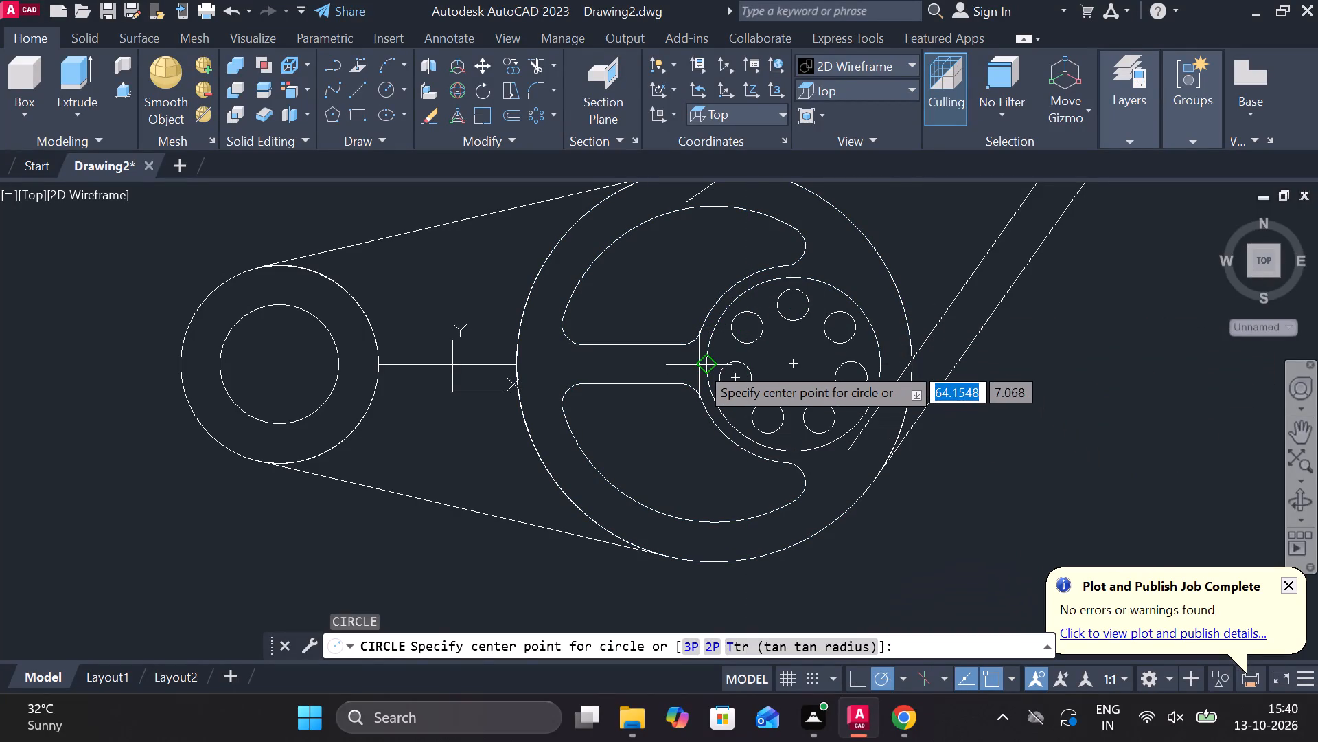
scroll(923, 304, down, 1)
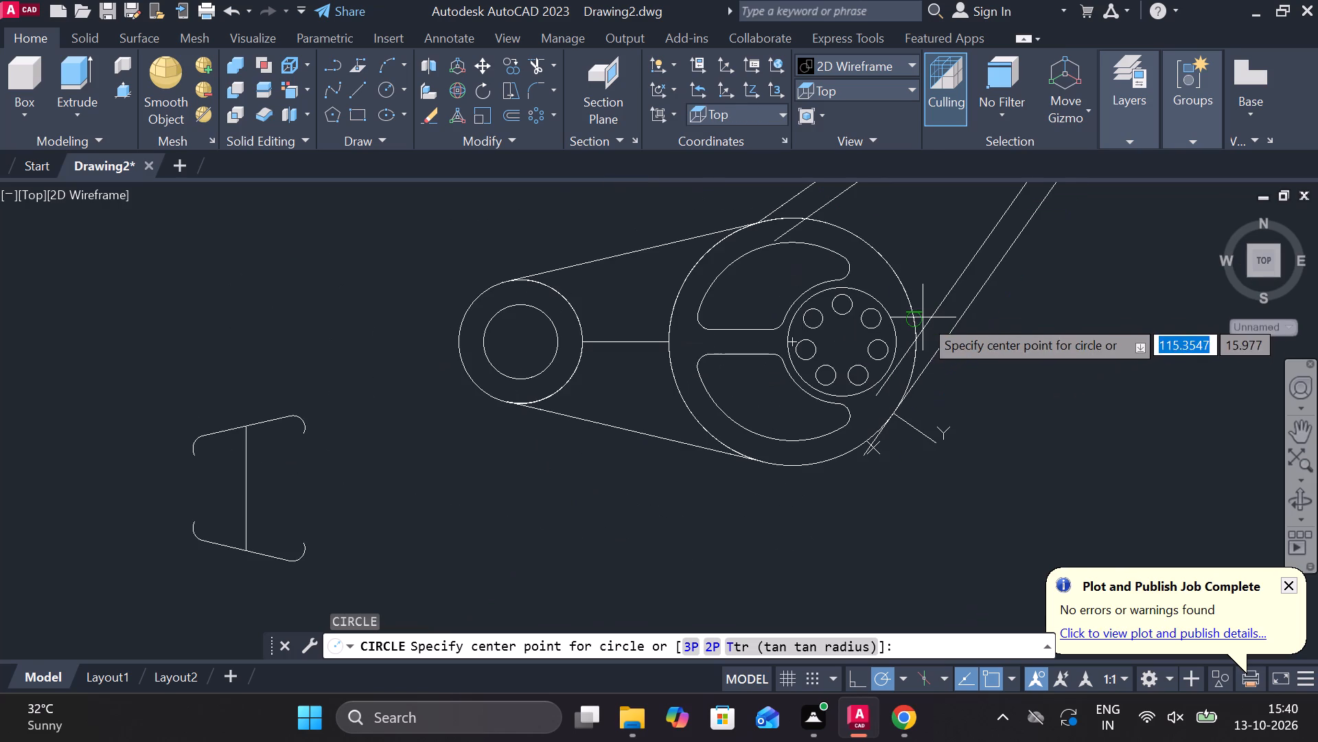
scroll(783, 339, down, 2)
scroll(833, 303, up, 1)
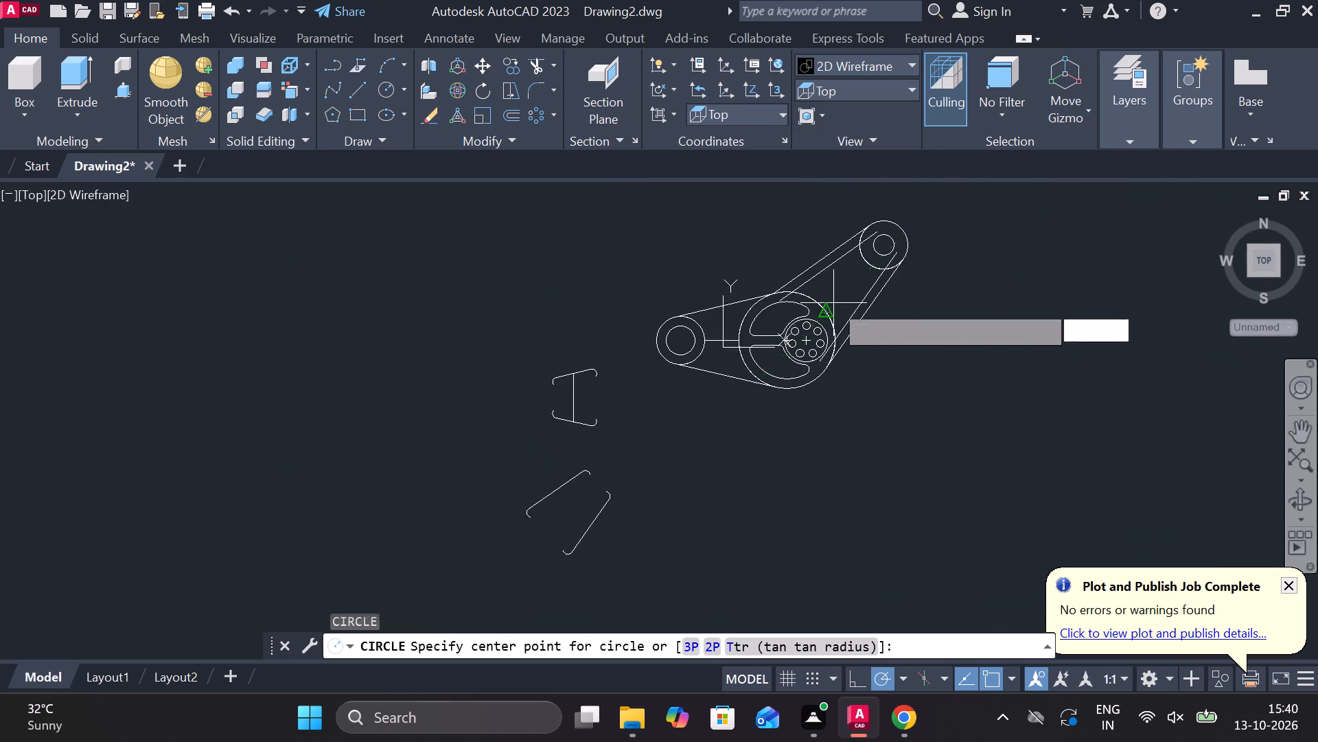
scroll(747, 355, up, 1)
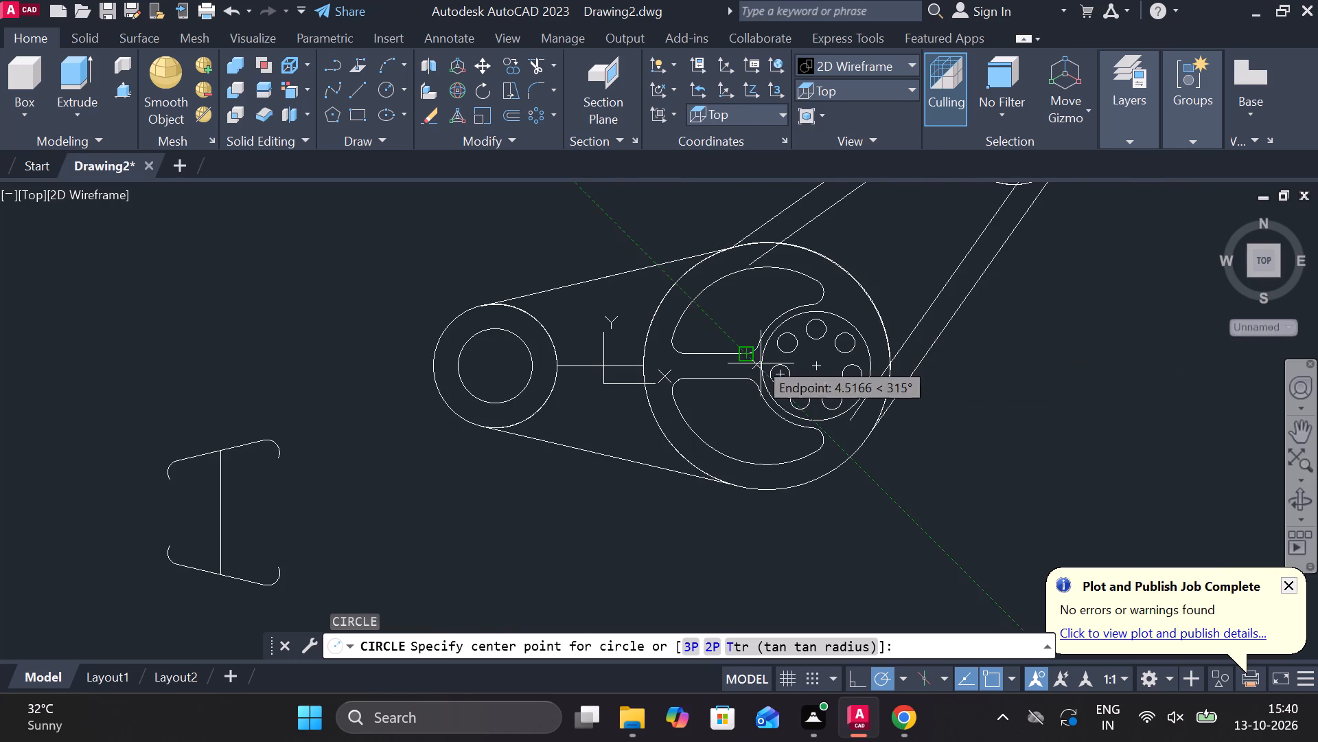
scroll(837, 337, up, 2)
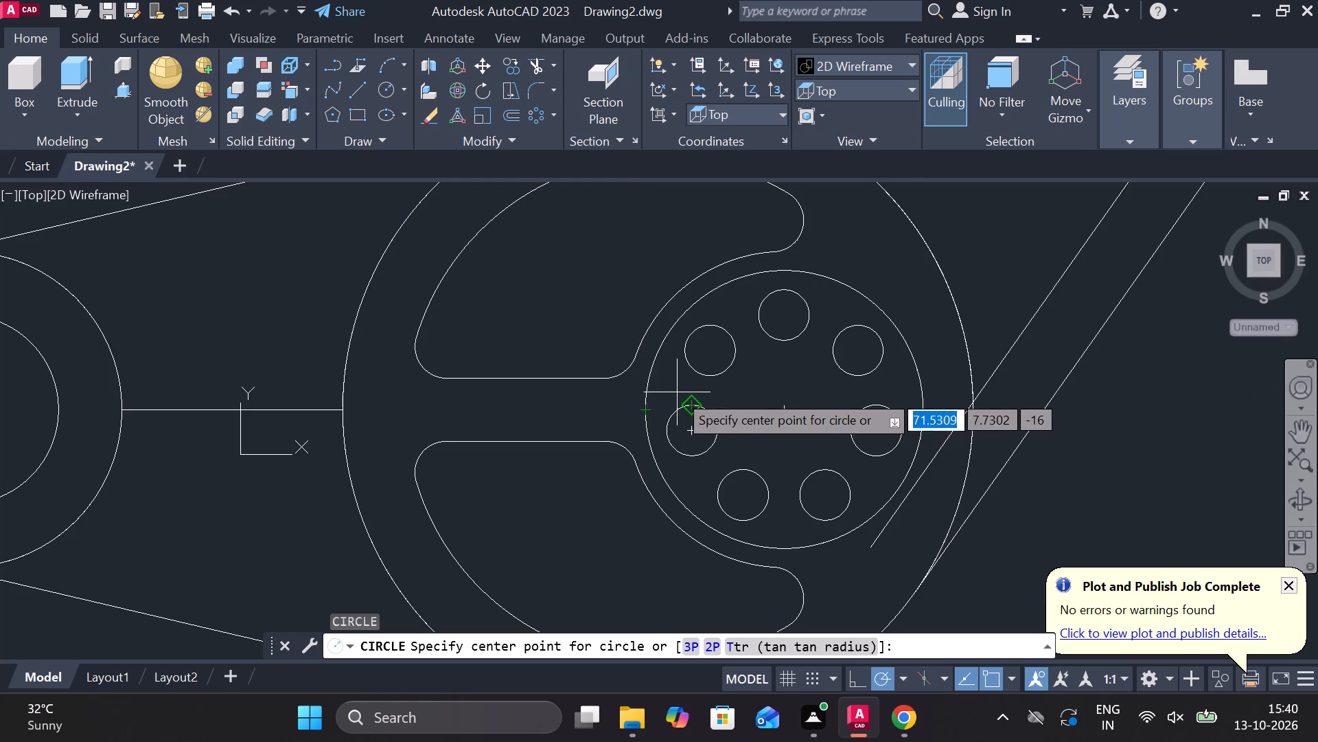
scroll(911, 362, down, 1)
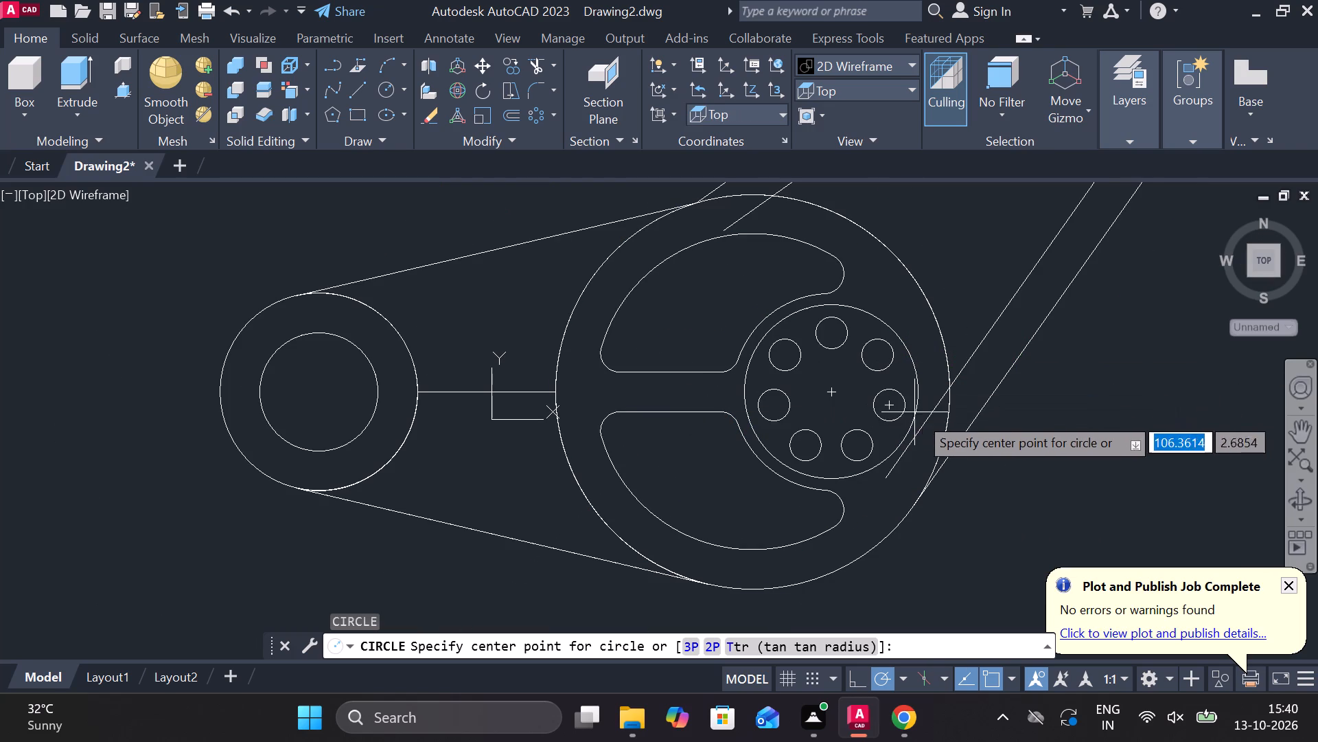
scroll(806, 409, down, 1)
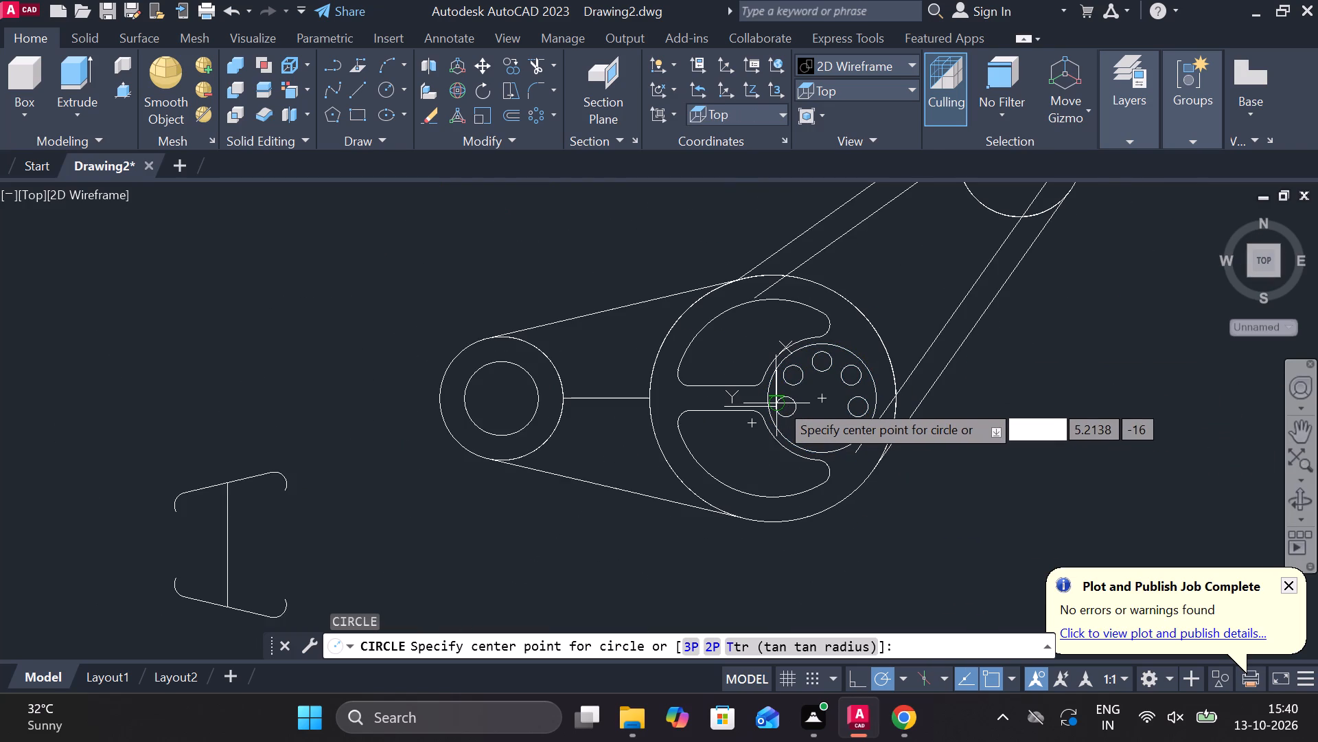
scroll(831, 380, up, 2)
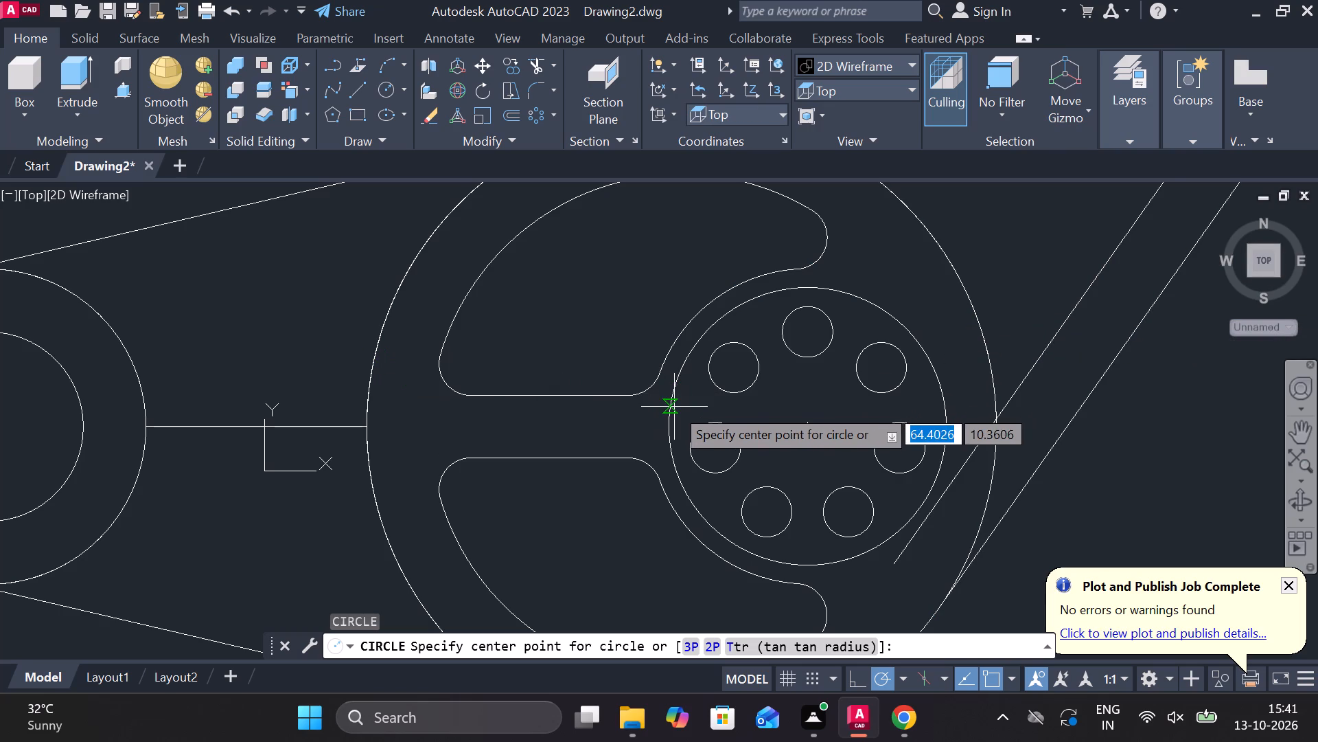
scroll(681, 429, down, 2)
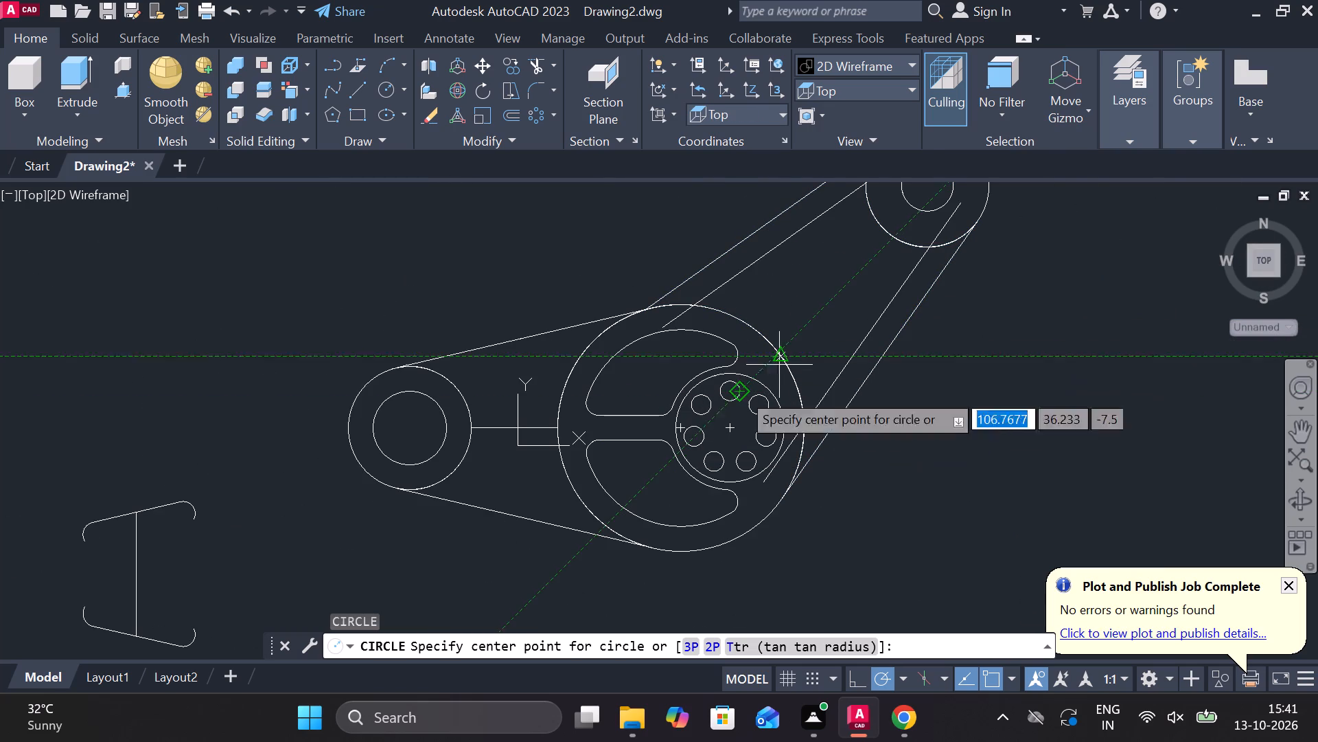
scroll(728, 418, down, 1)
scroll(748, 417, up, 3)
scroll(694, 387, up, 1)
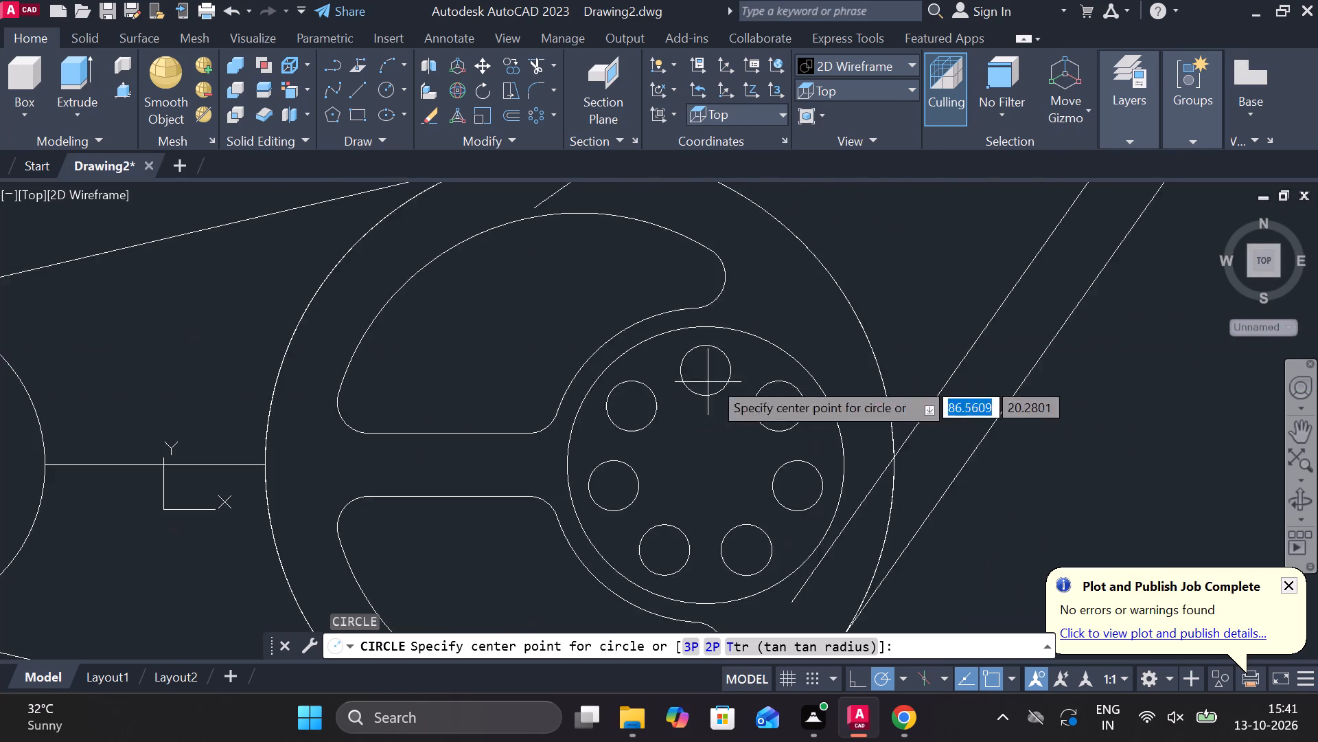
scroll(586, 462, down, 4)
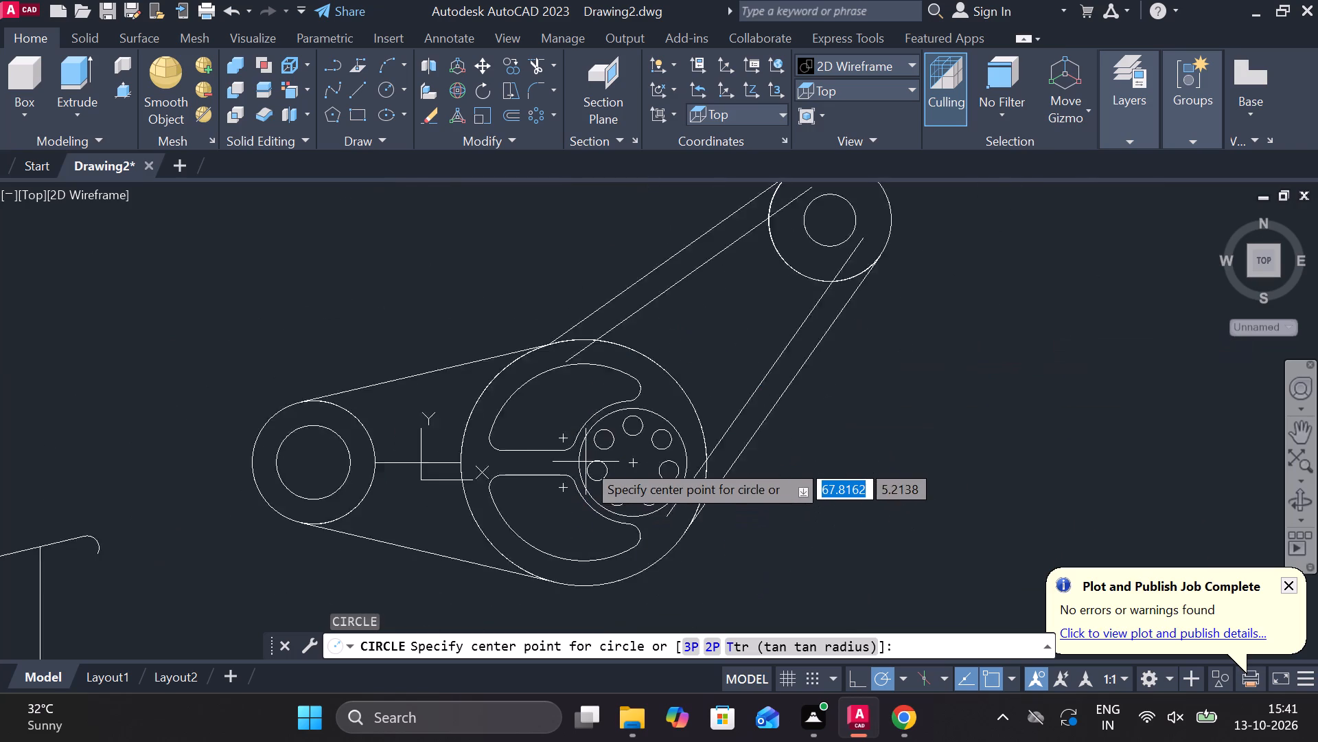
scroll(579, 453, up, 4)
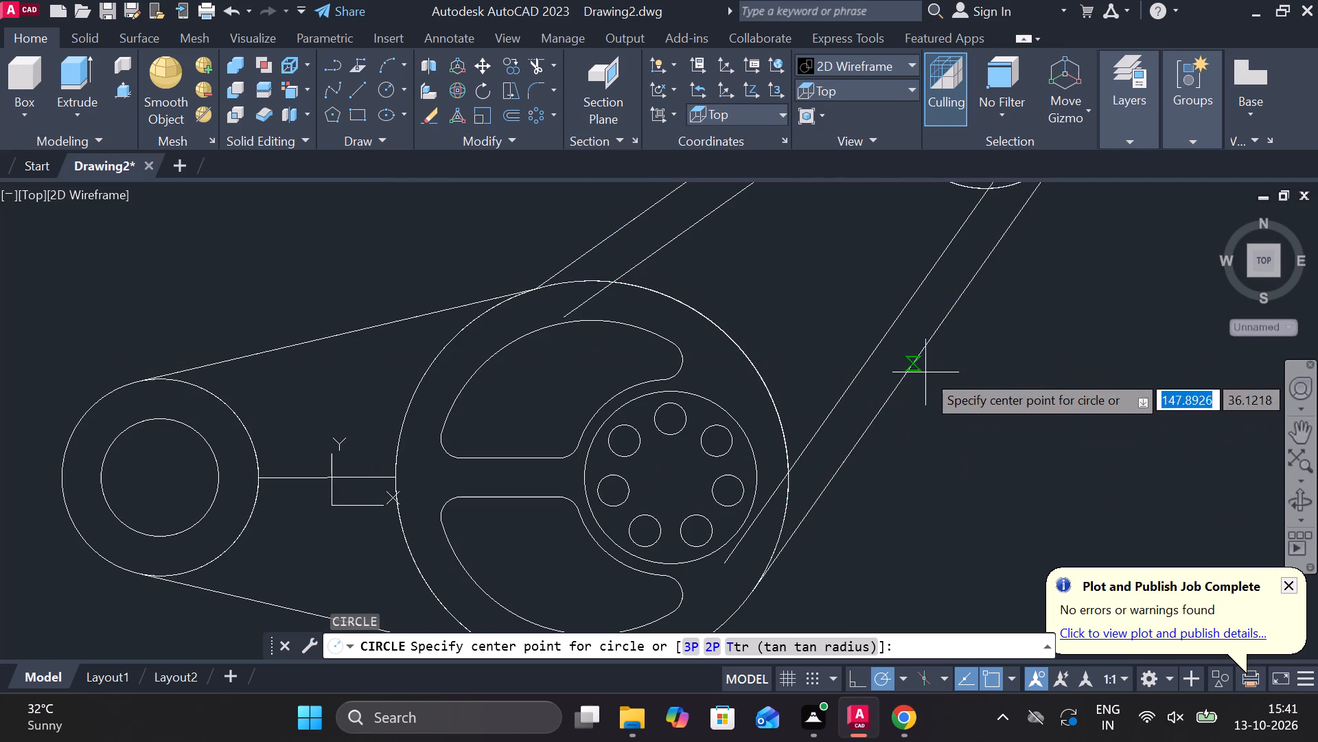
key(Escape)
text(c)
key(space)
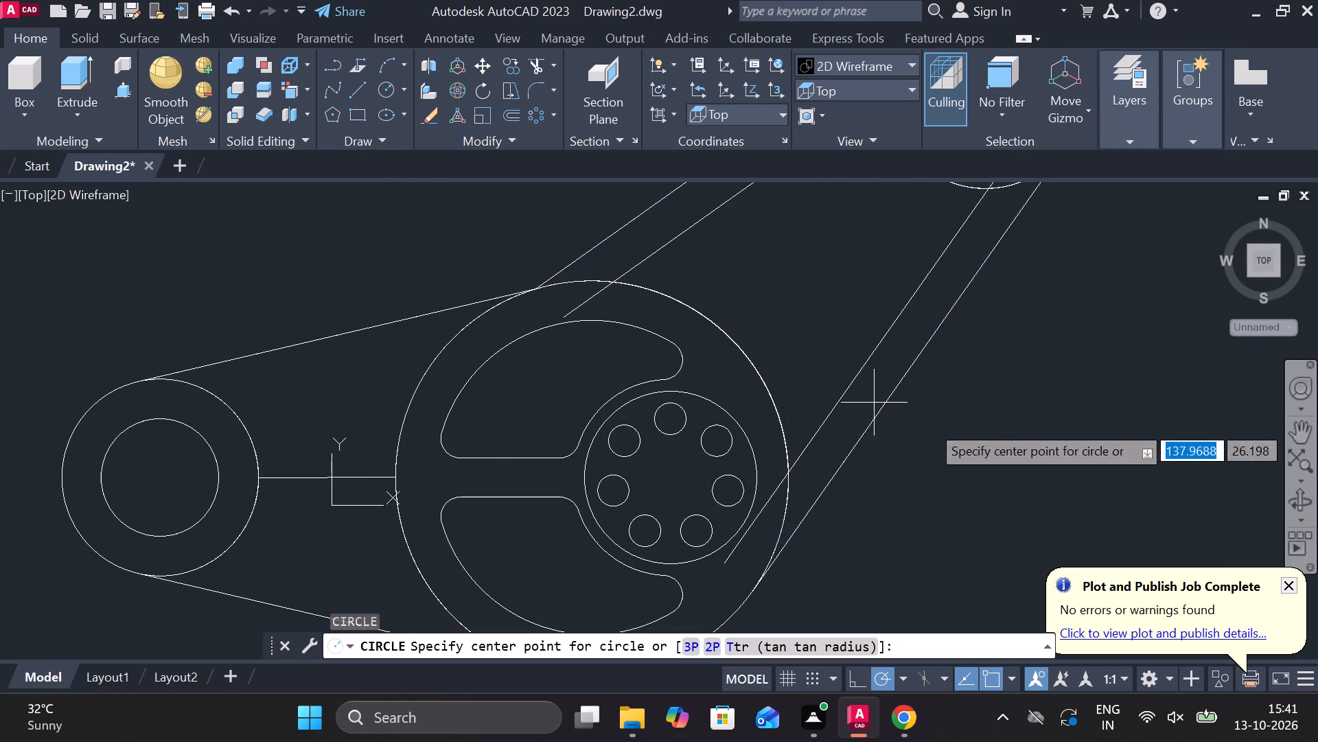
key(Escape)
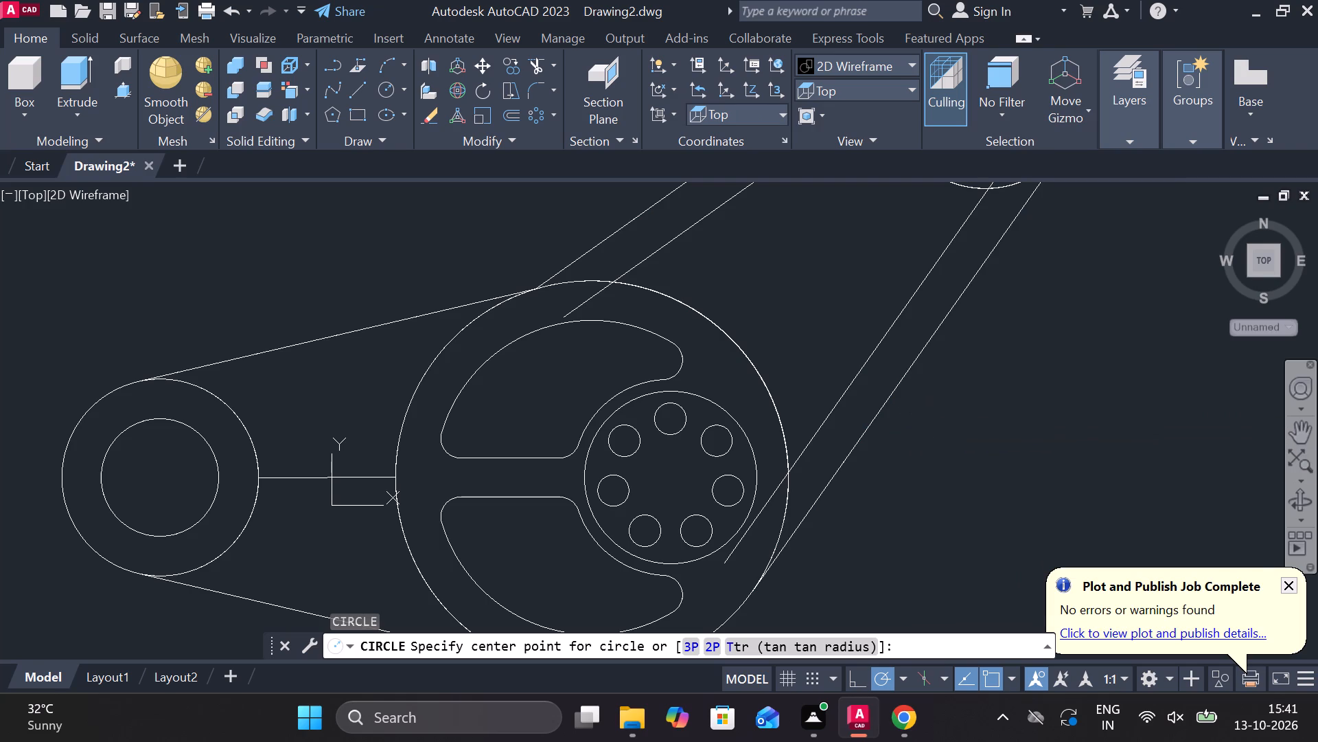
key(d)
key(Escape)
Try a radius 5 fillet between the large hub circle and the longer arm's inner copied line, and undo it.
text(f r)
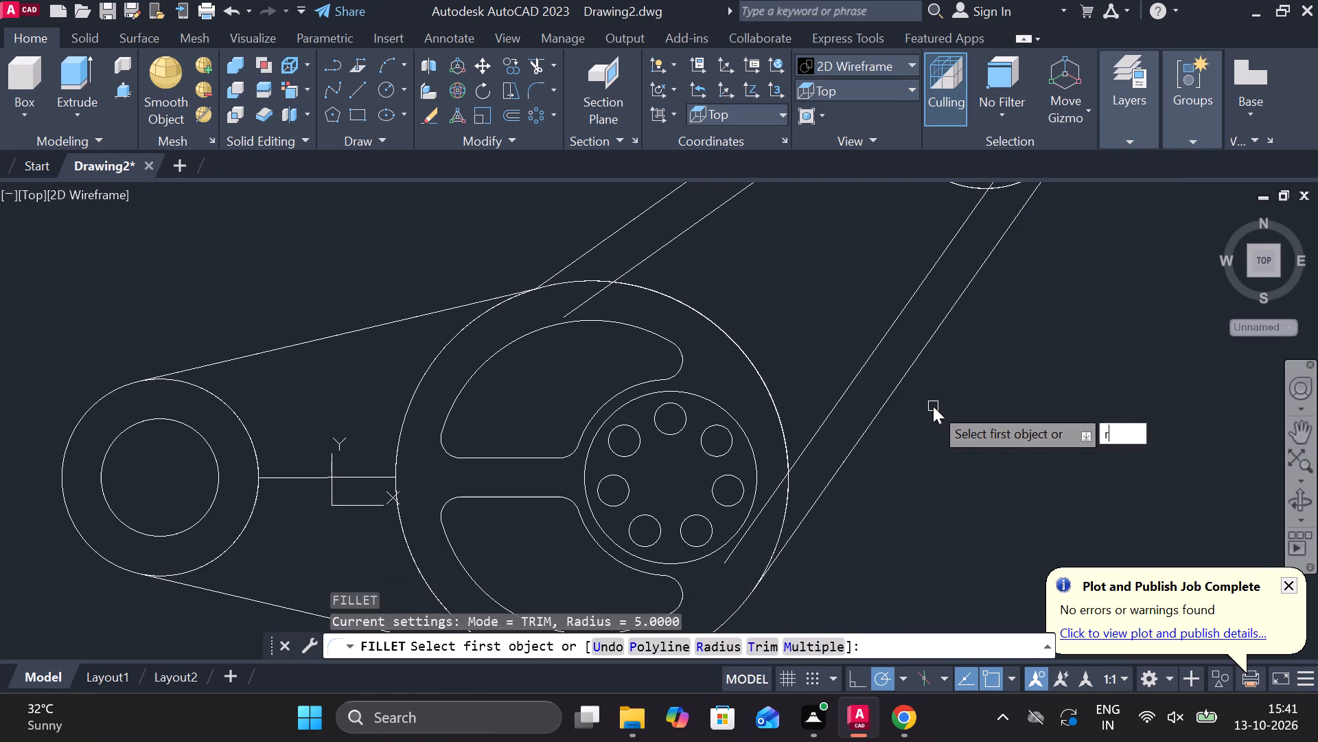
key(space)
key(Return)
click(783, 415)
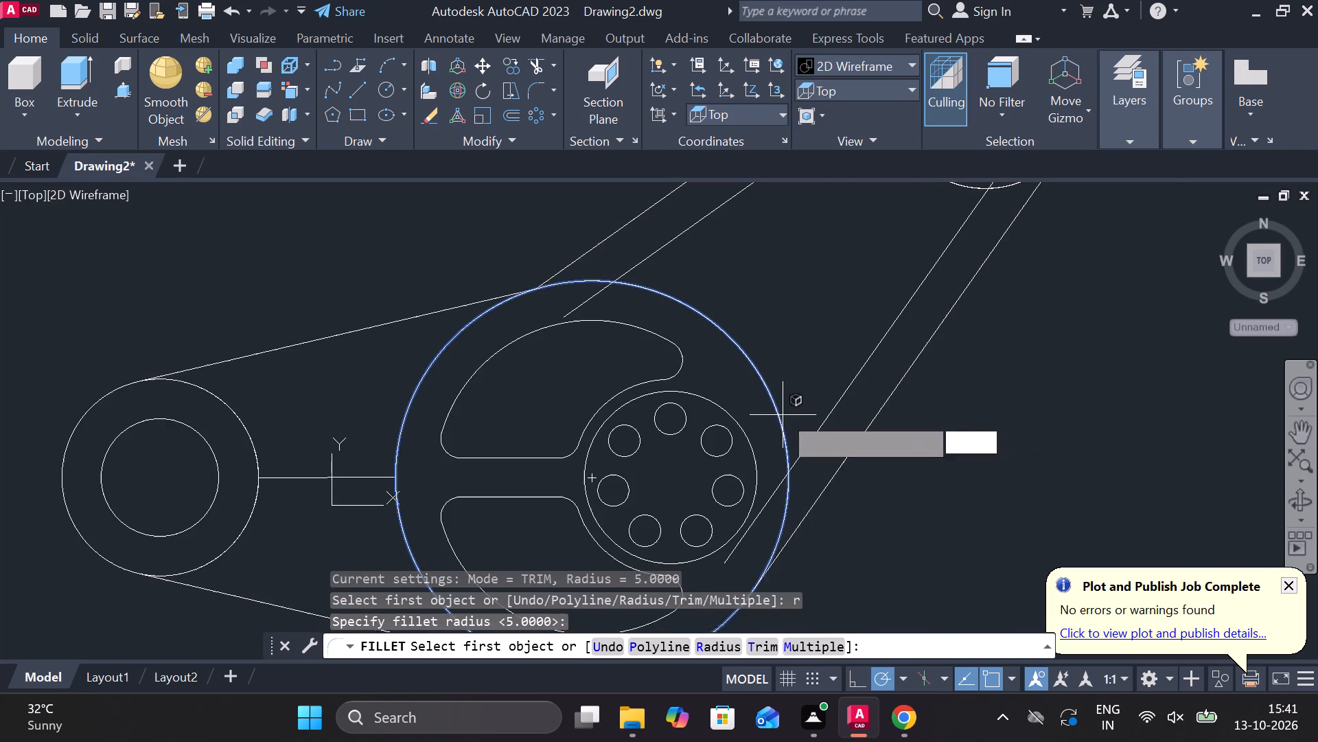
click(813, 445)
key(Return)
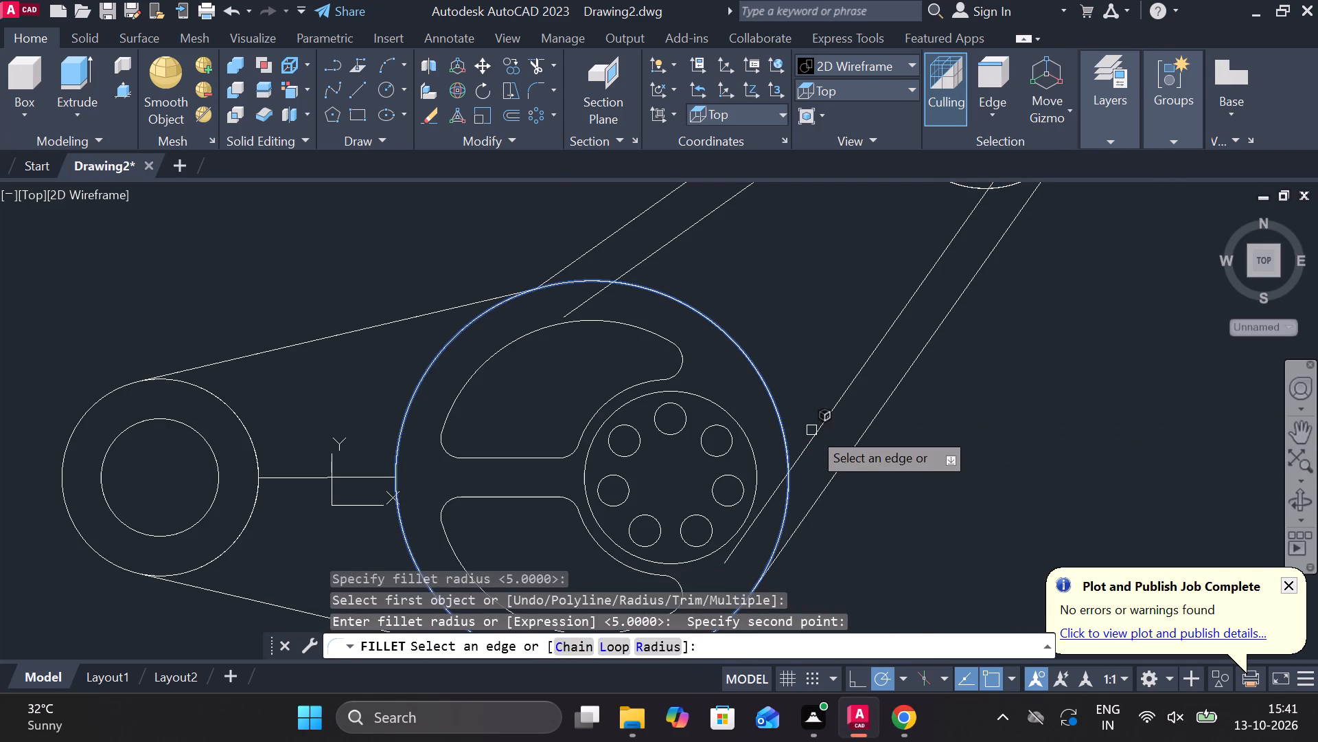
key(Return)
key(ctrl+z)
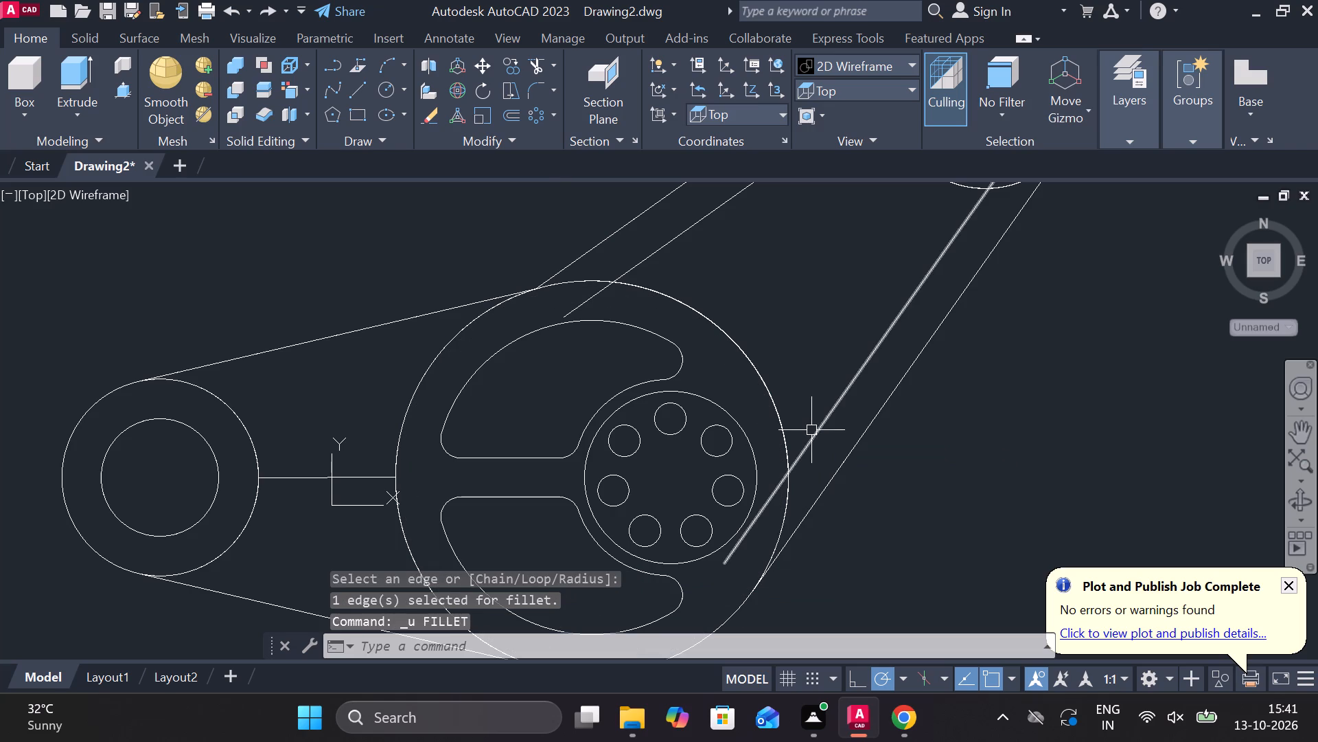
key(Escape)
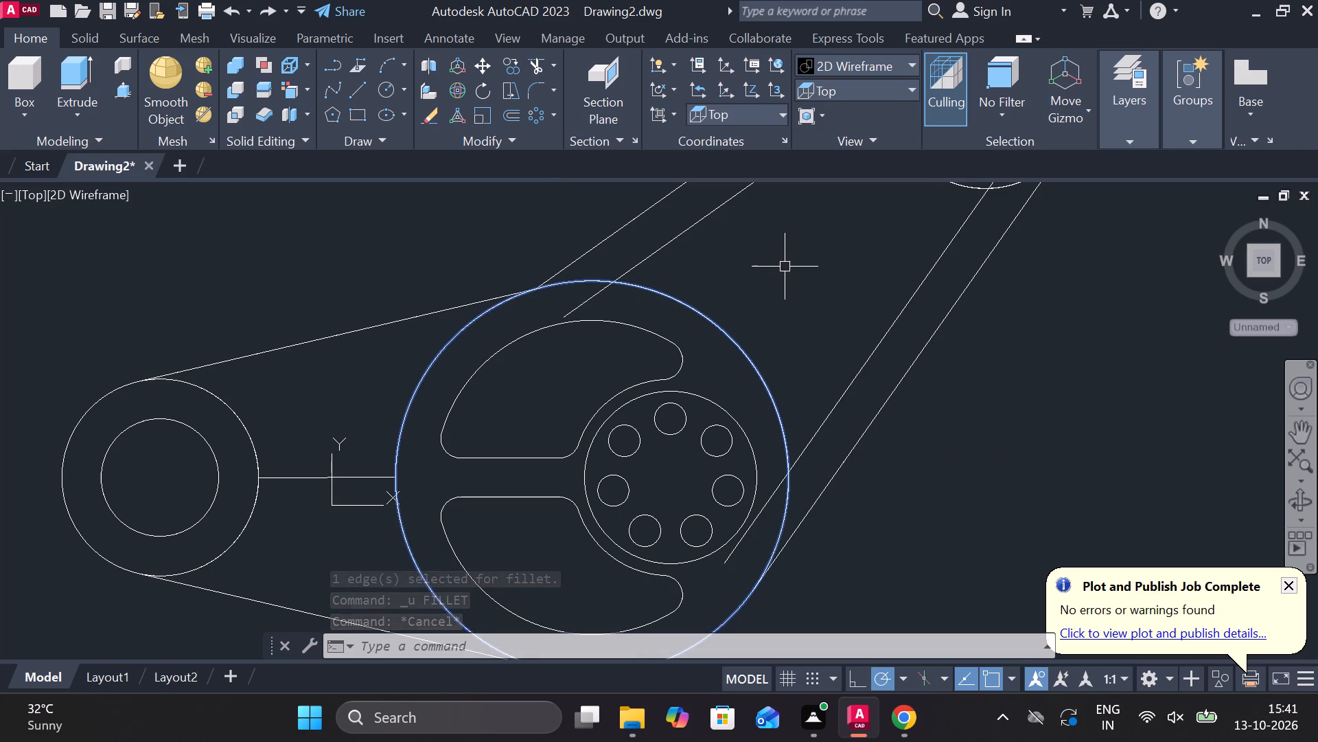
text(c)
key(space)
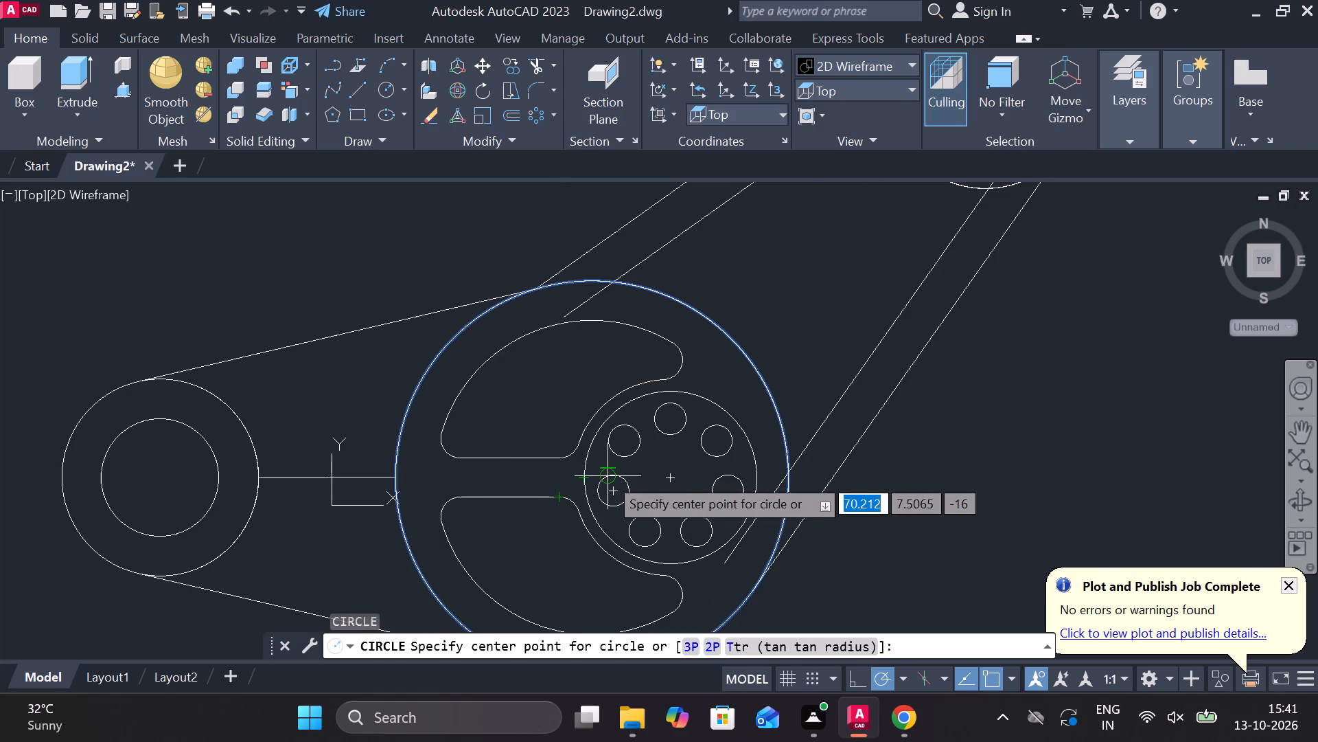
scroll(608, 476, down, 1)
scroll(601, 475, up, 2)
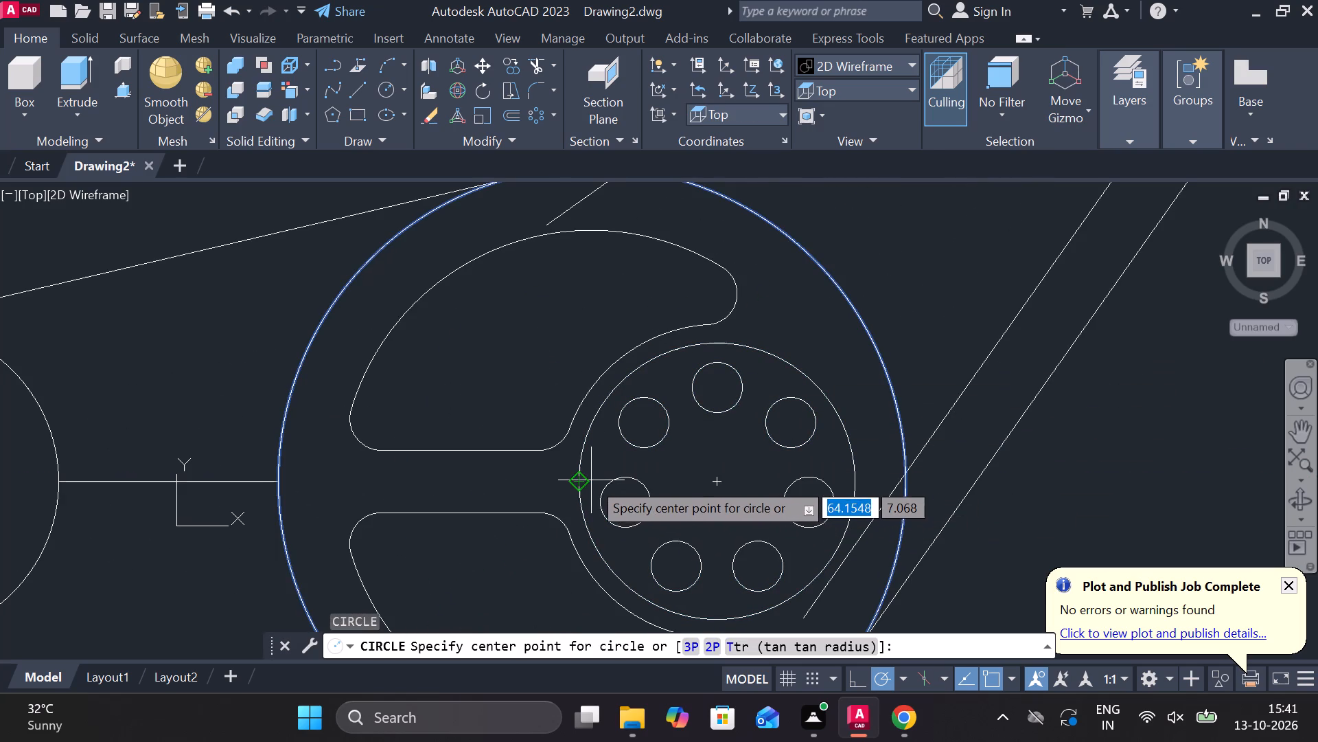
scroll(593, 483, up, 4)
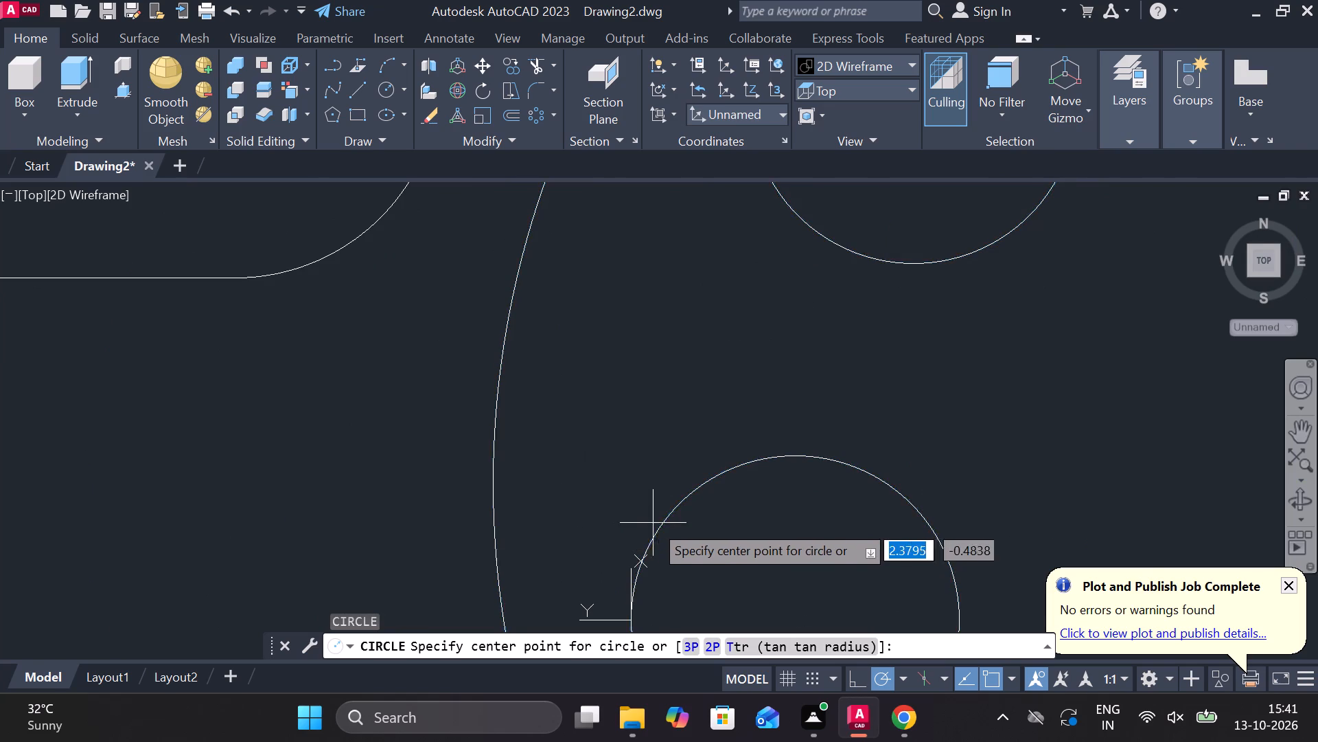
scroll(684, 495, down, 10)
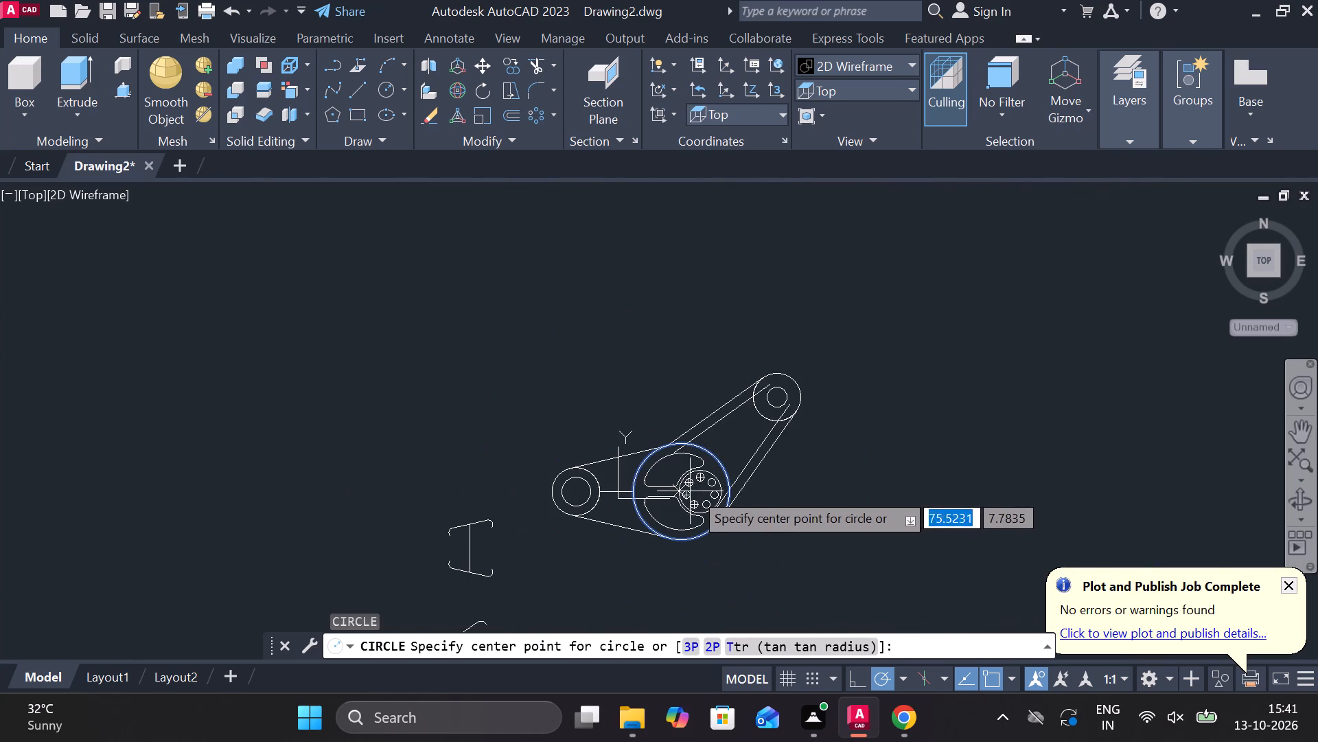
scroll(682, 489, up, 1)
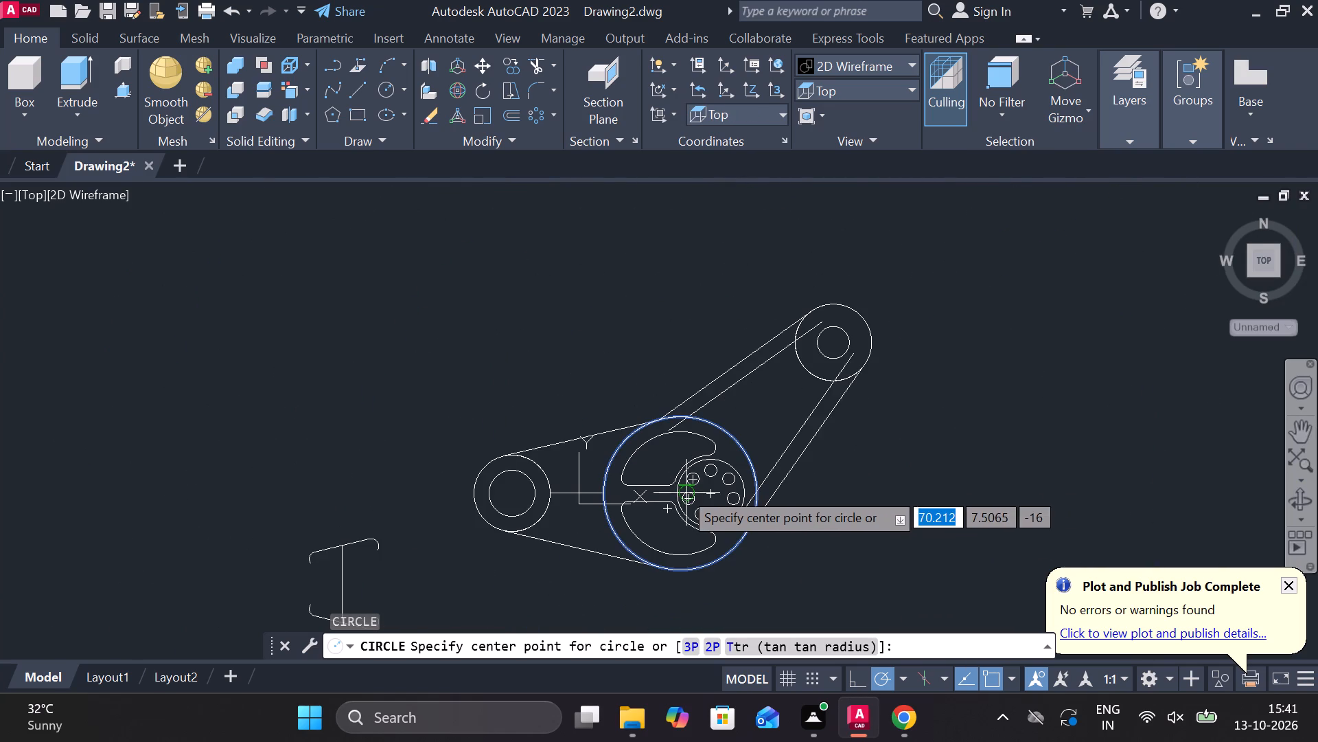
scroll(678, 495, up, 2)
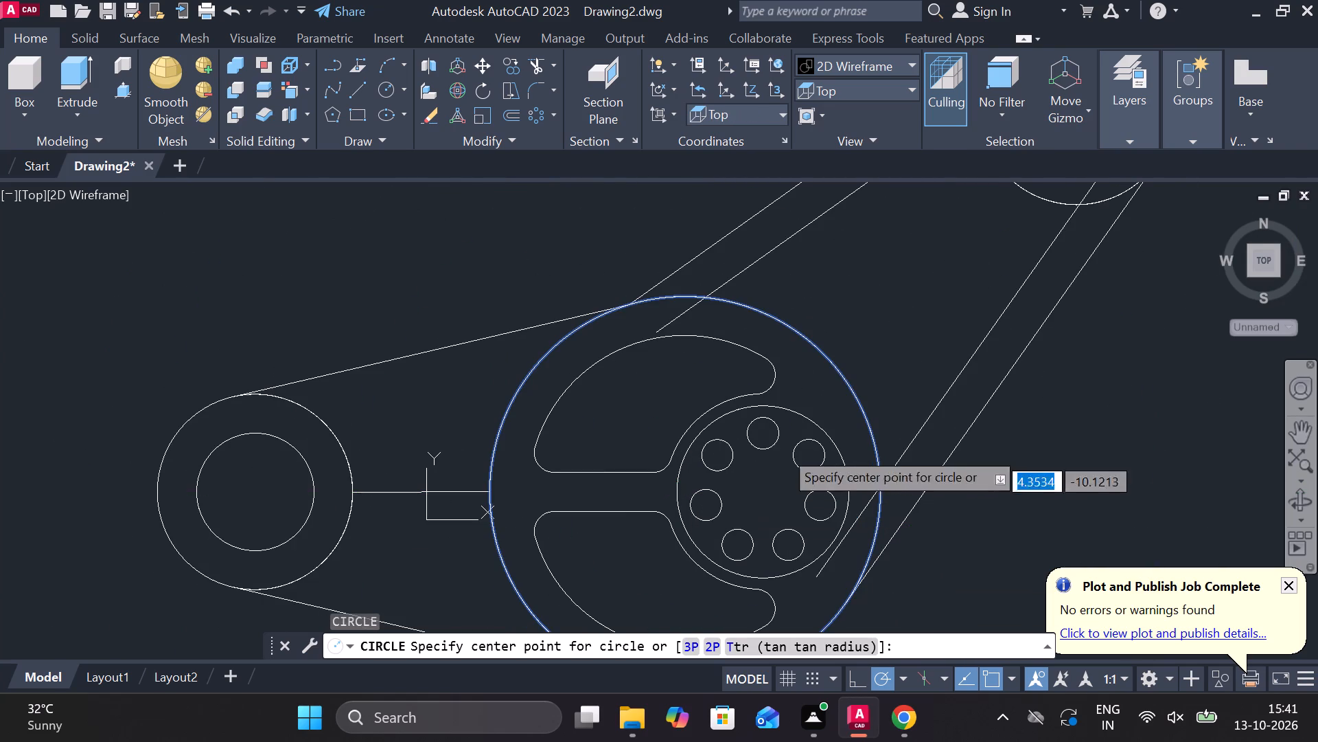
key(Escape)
Change the visual style to Shades of Gray.
click(887, 62)
click(993, 192)
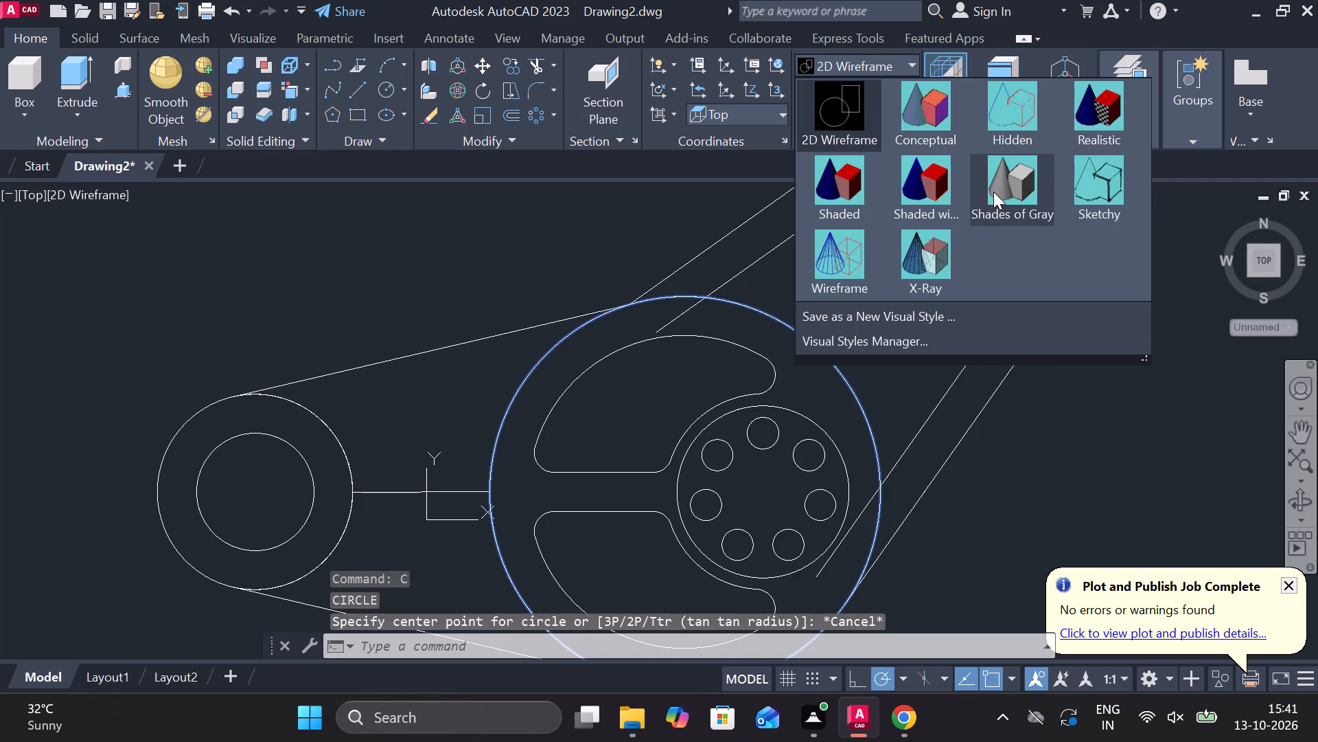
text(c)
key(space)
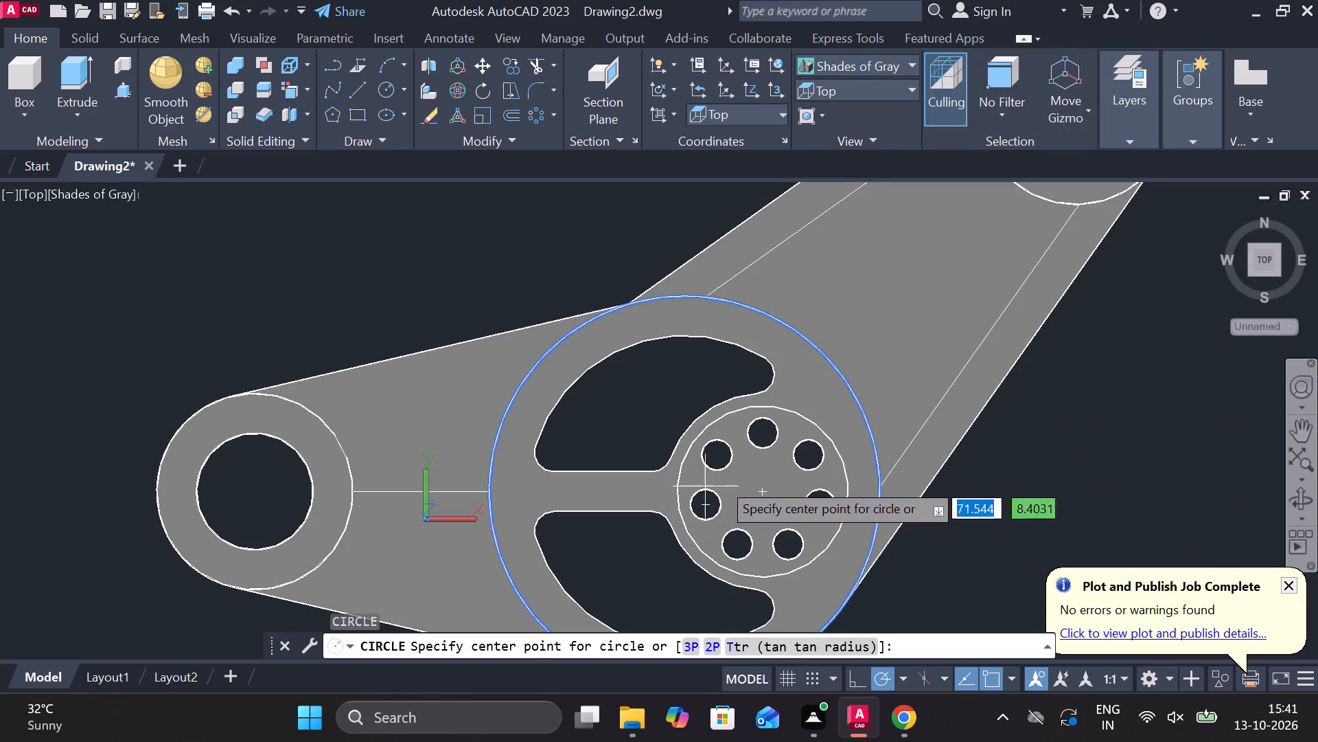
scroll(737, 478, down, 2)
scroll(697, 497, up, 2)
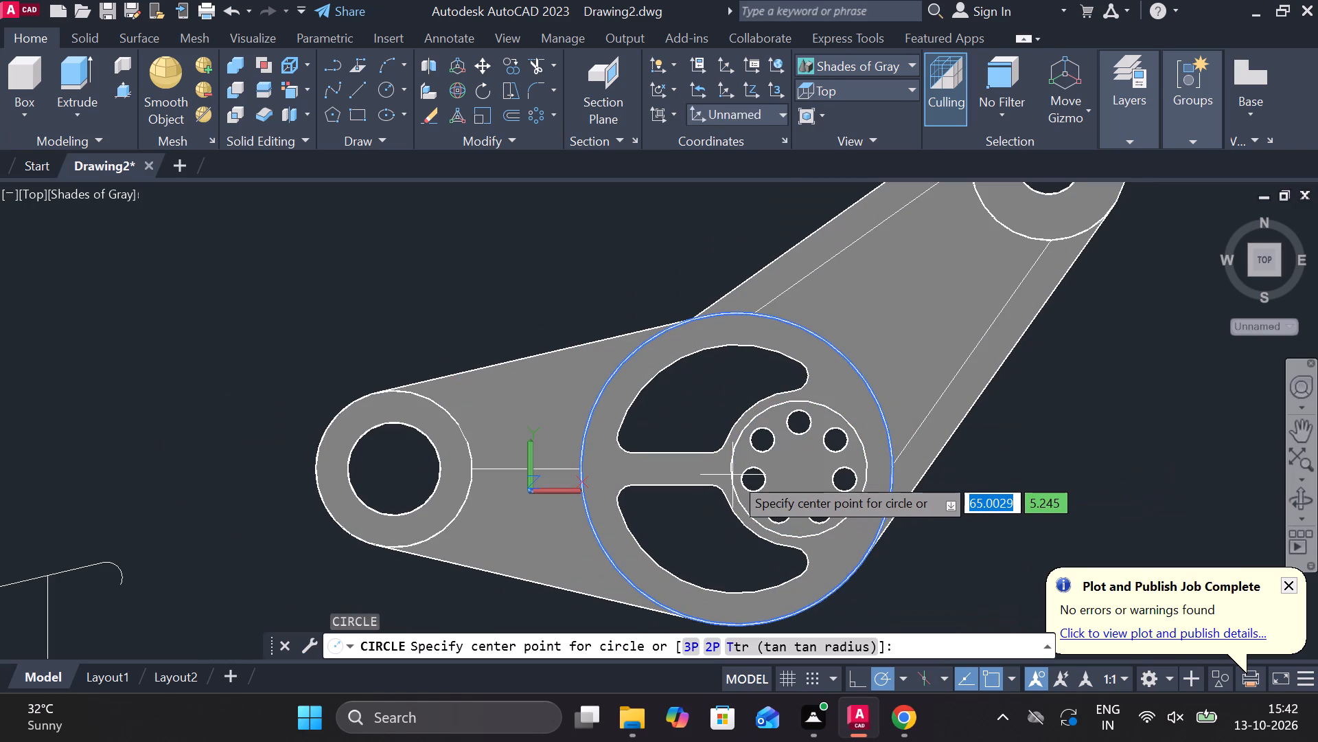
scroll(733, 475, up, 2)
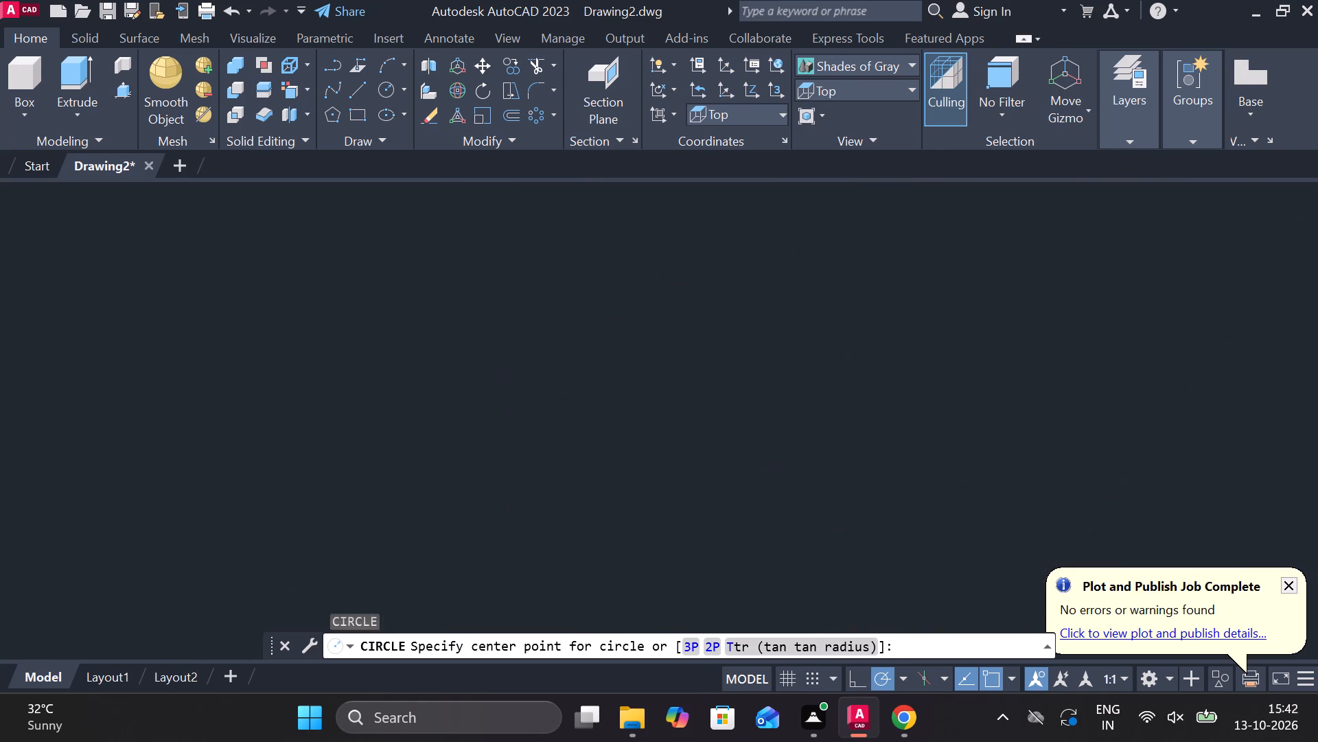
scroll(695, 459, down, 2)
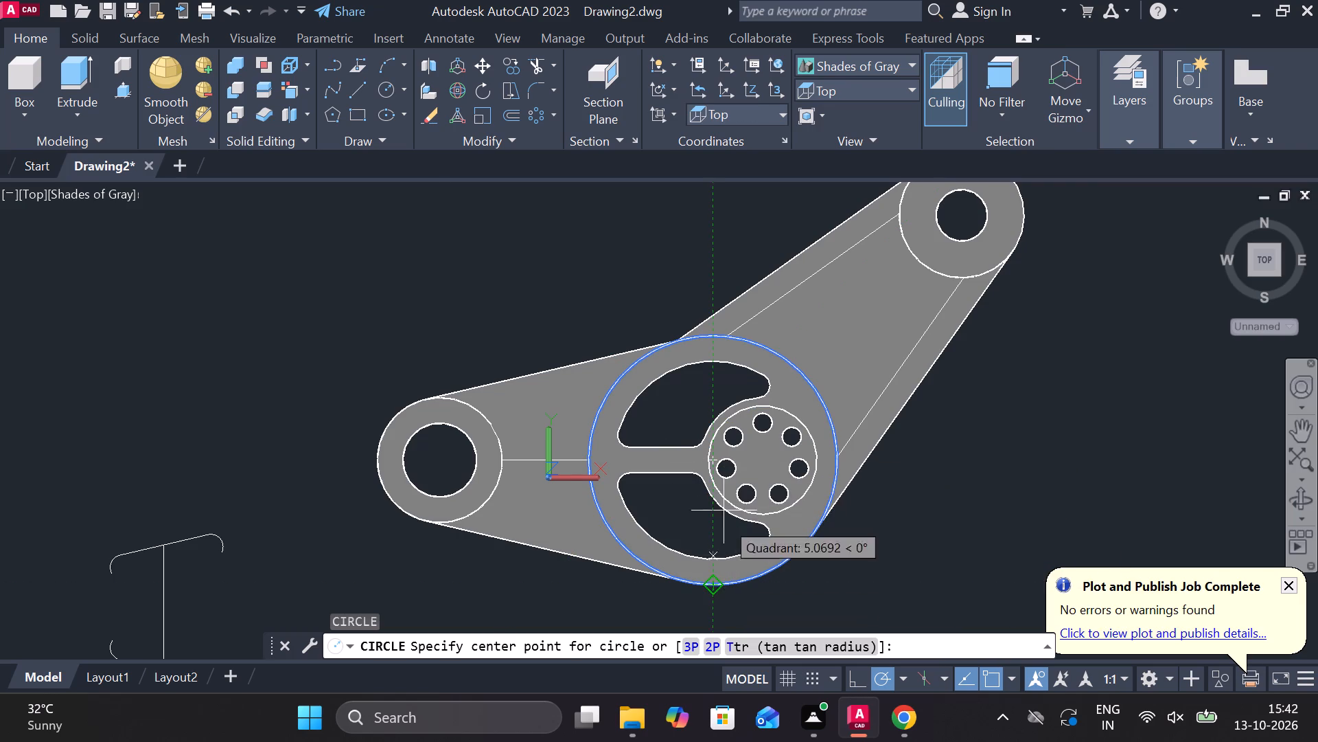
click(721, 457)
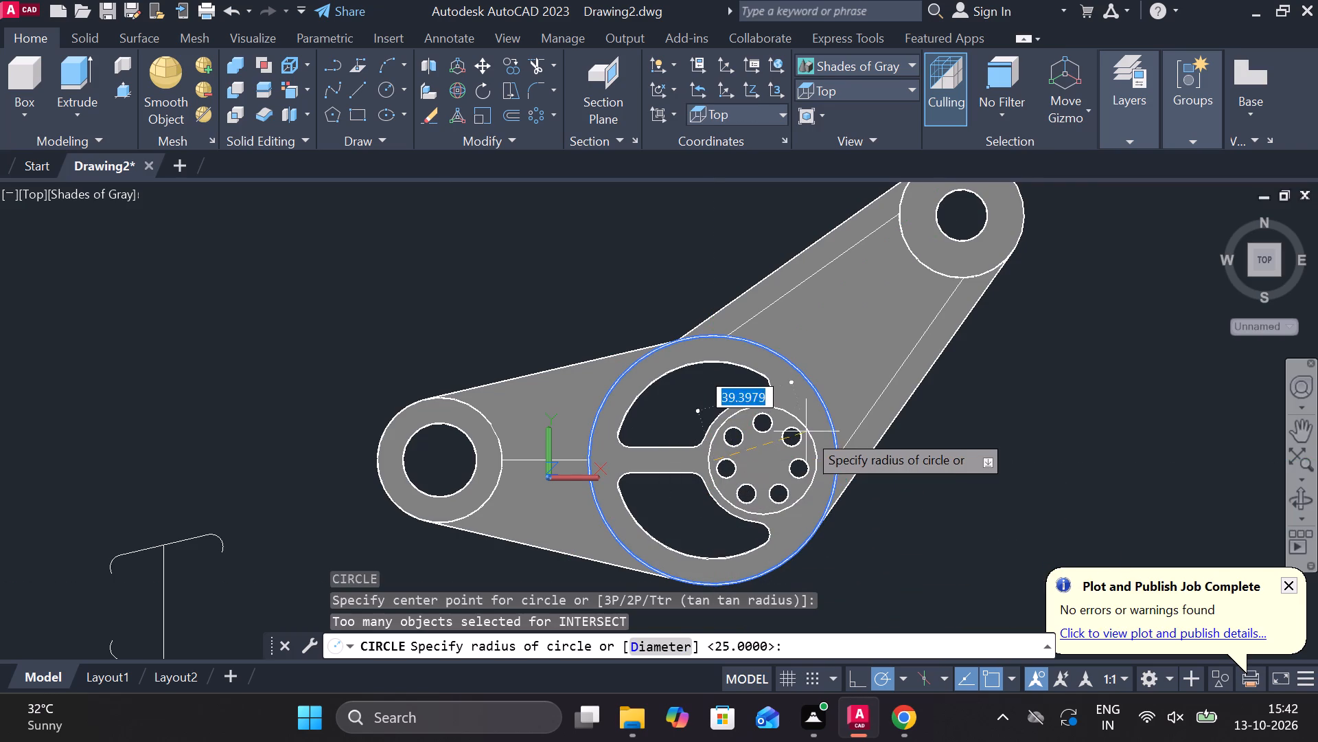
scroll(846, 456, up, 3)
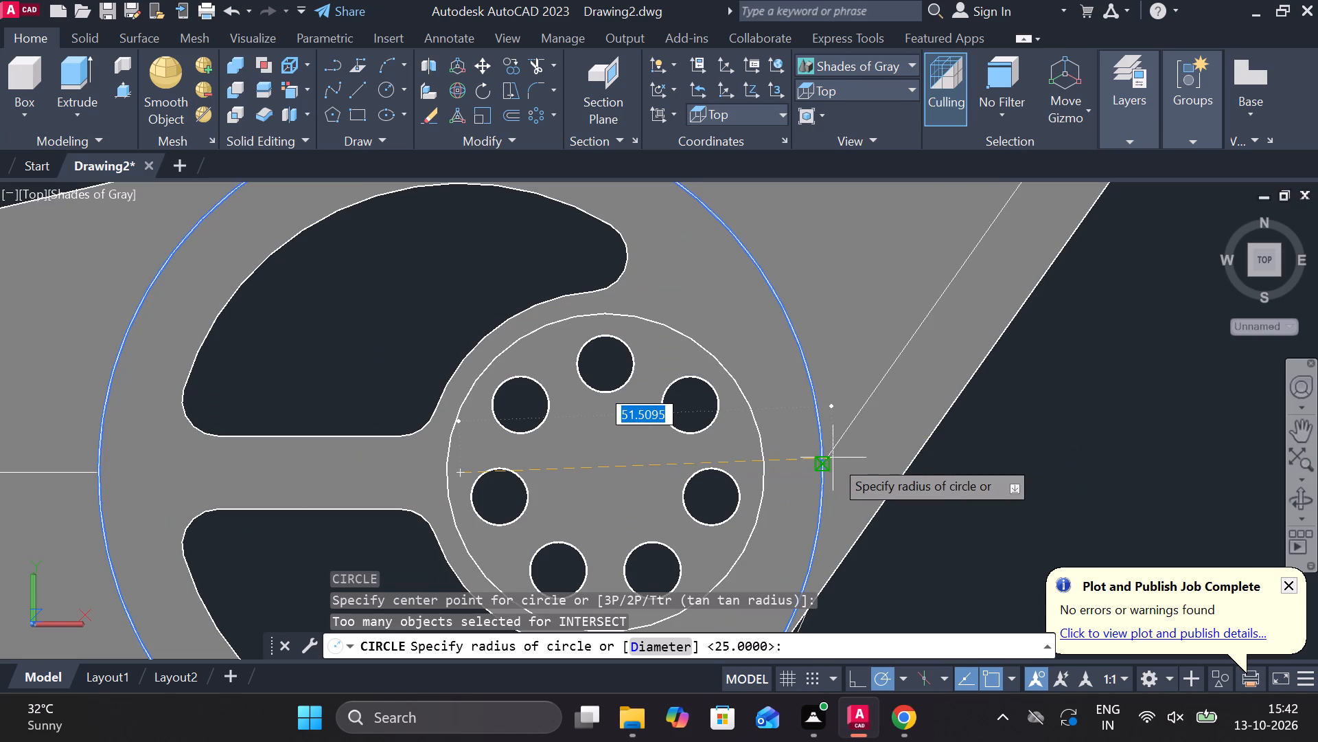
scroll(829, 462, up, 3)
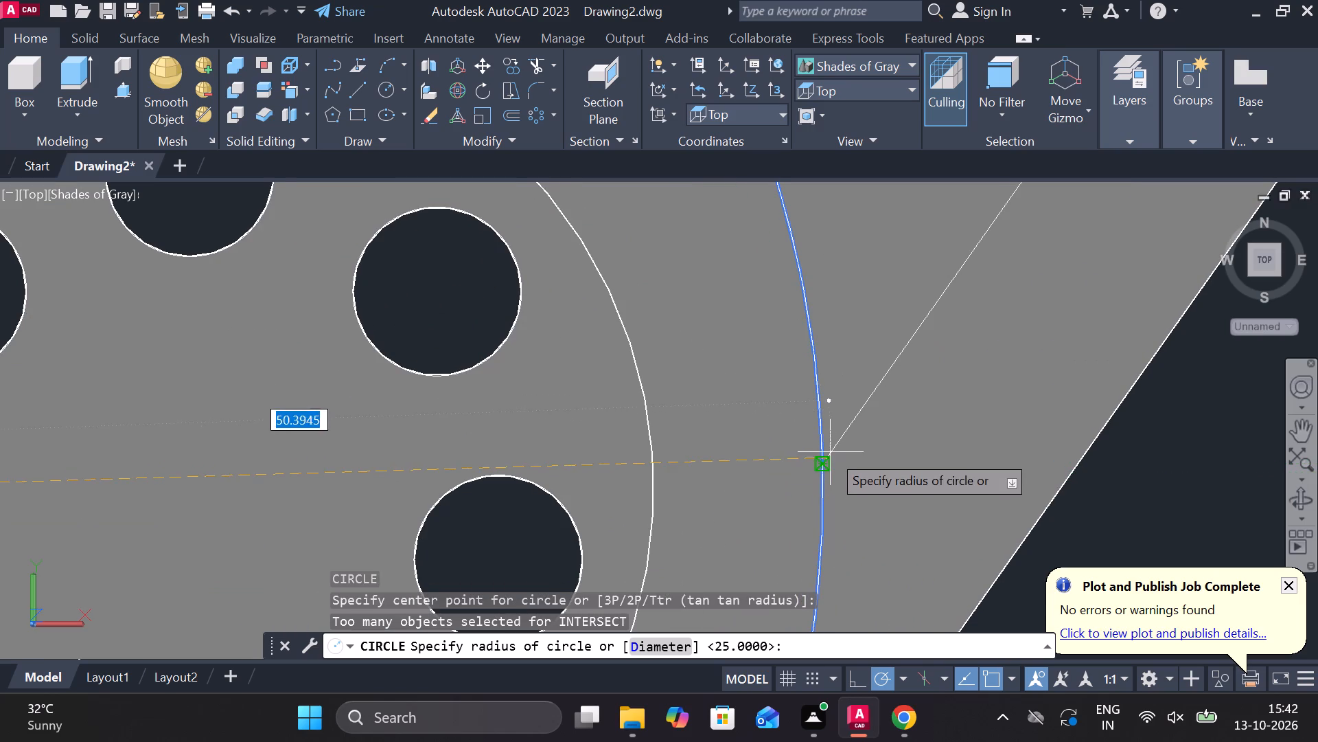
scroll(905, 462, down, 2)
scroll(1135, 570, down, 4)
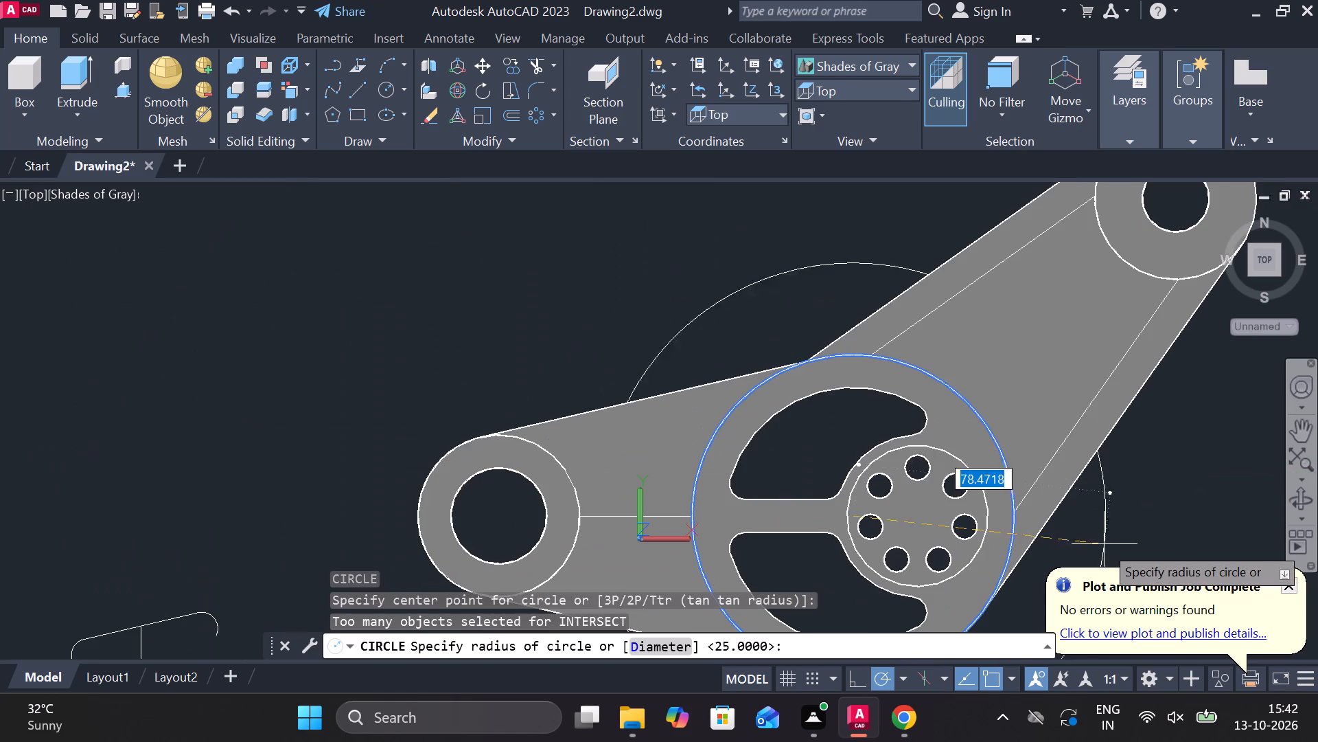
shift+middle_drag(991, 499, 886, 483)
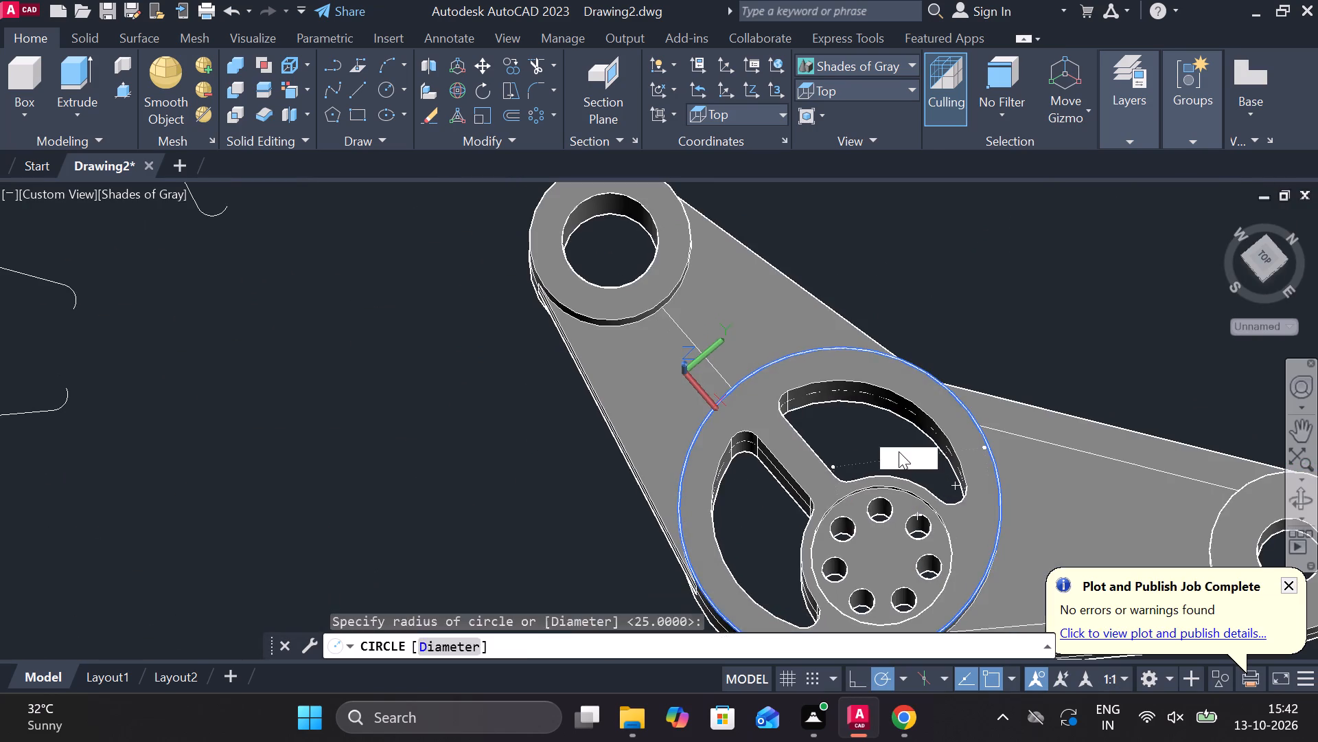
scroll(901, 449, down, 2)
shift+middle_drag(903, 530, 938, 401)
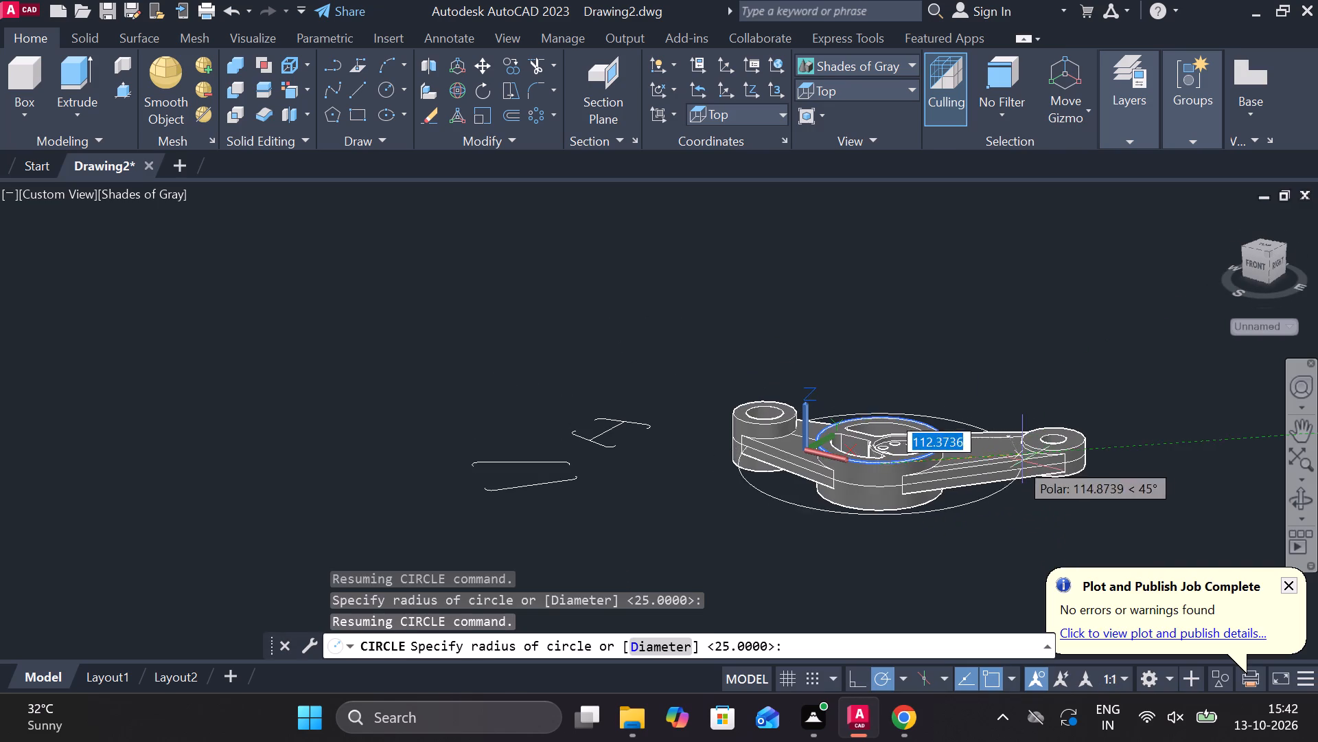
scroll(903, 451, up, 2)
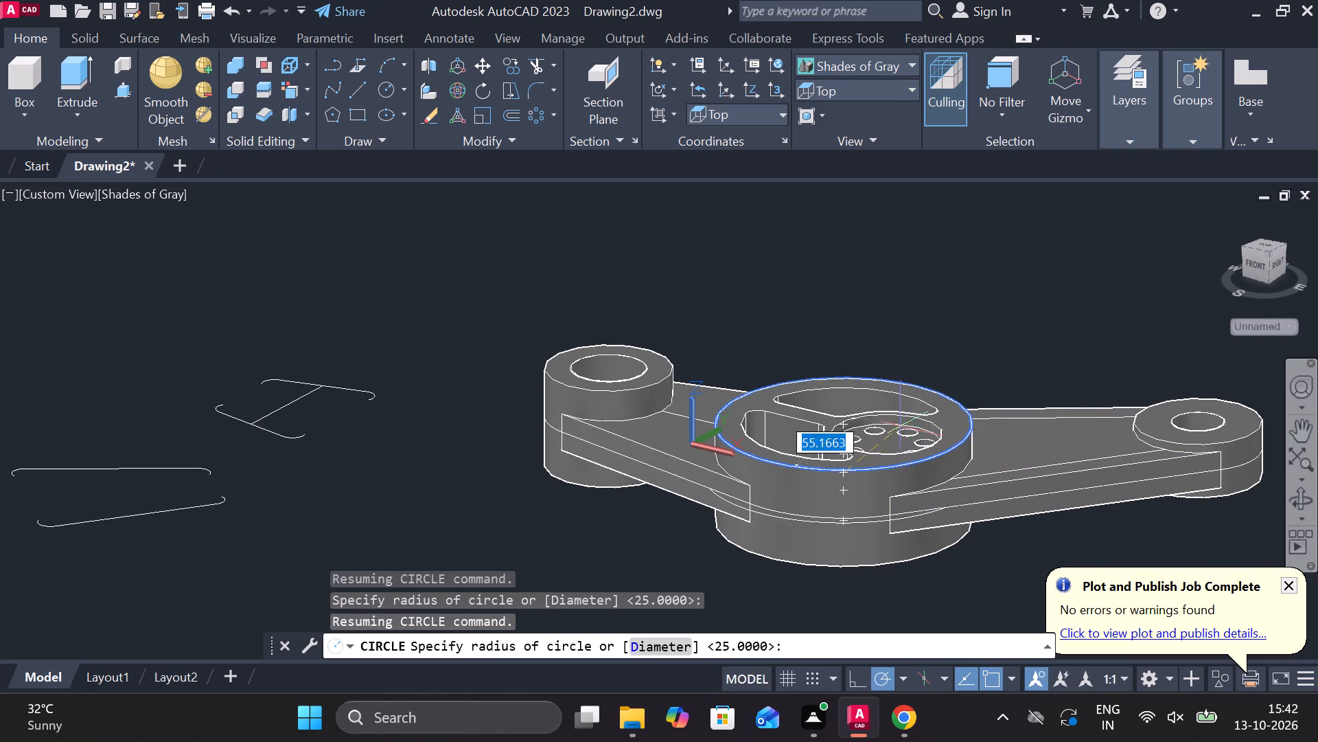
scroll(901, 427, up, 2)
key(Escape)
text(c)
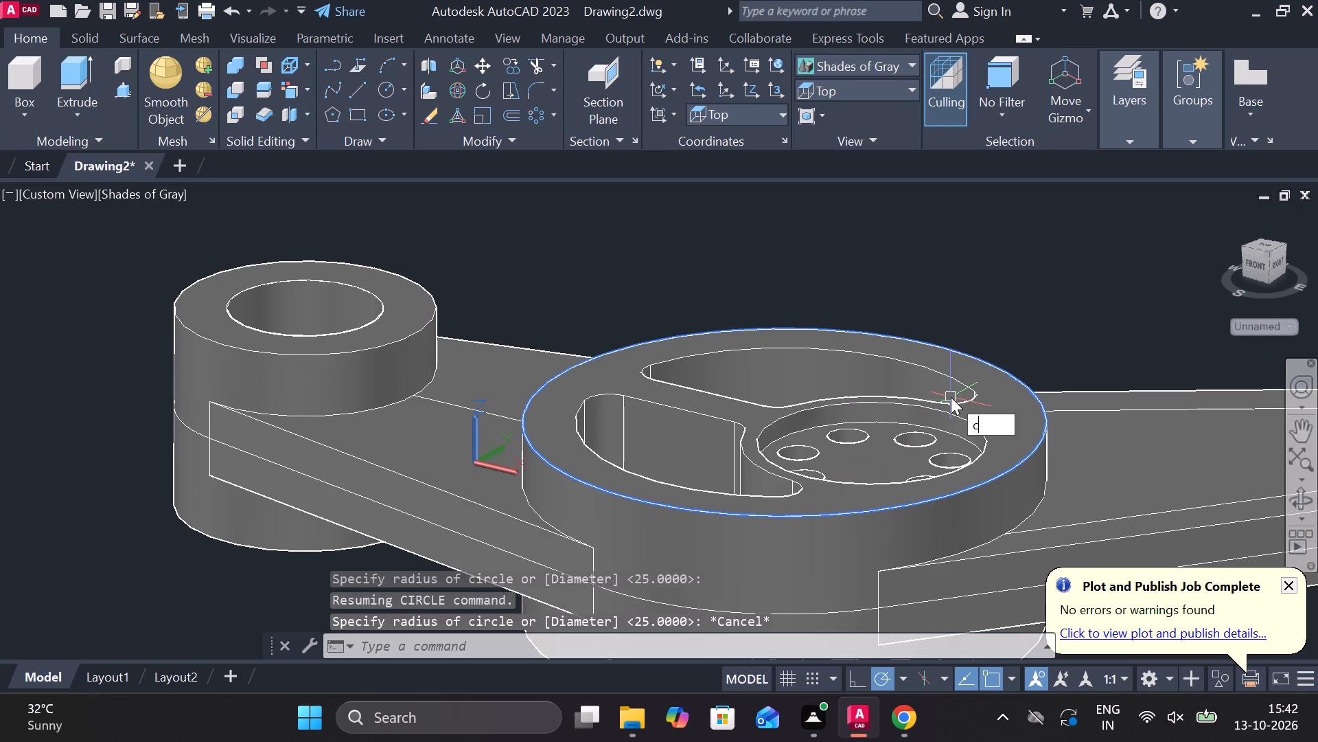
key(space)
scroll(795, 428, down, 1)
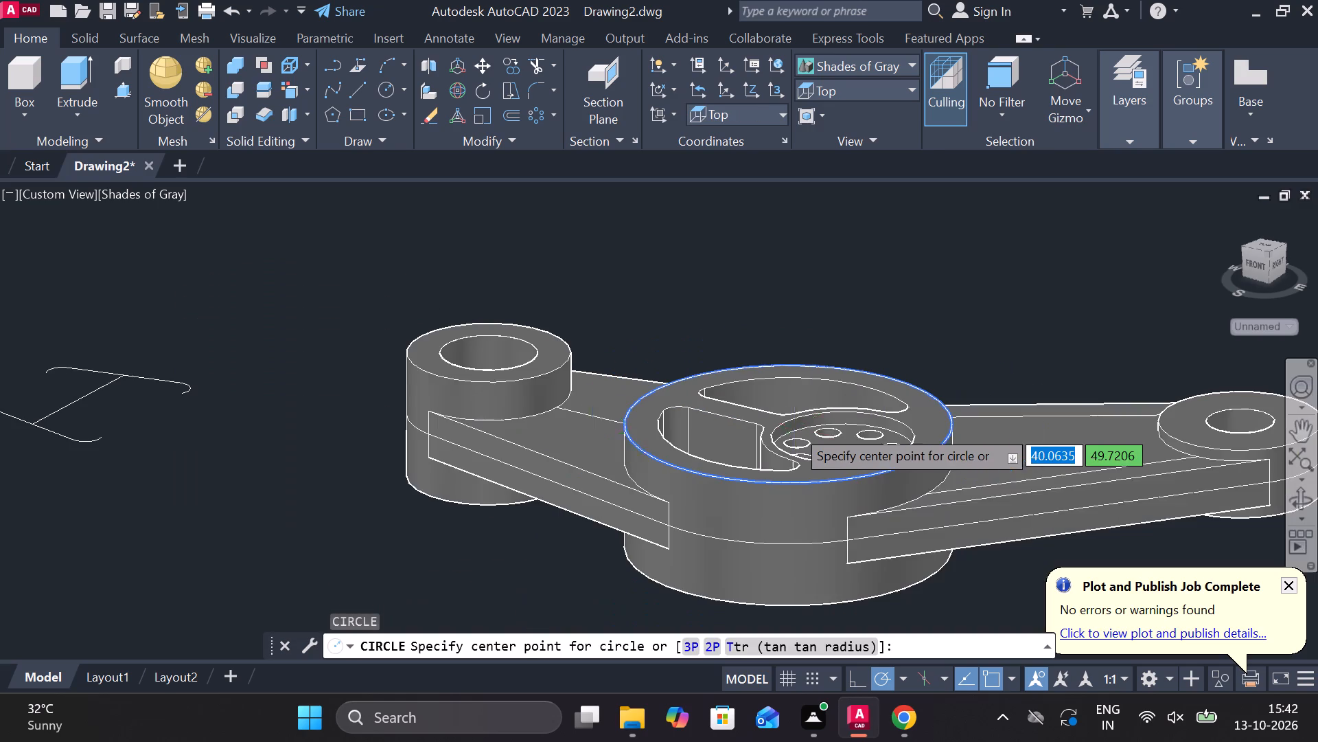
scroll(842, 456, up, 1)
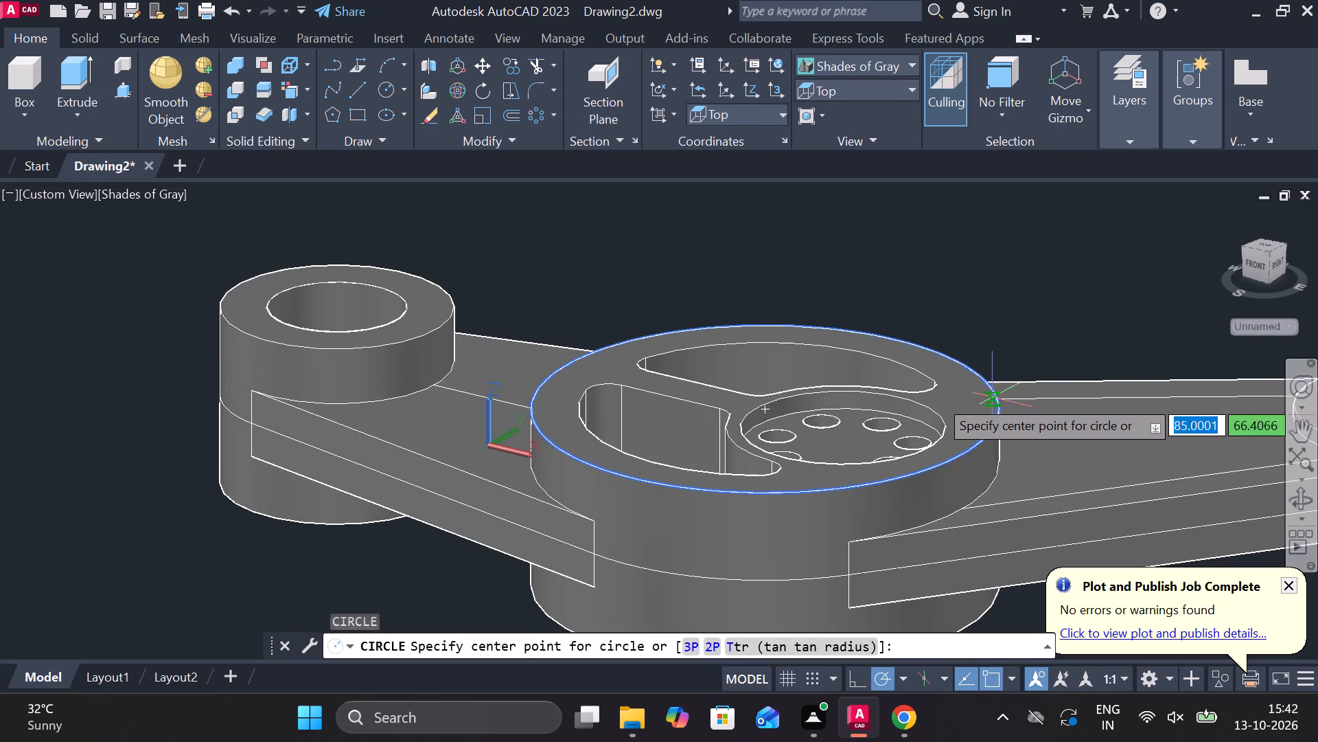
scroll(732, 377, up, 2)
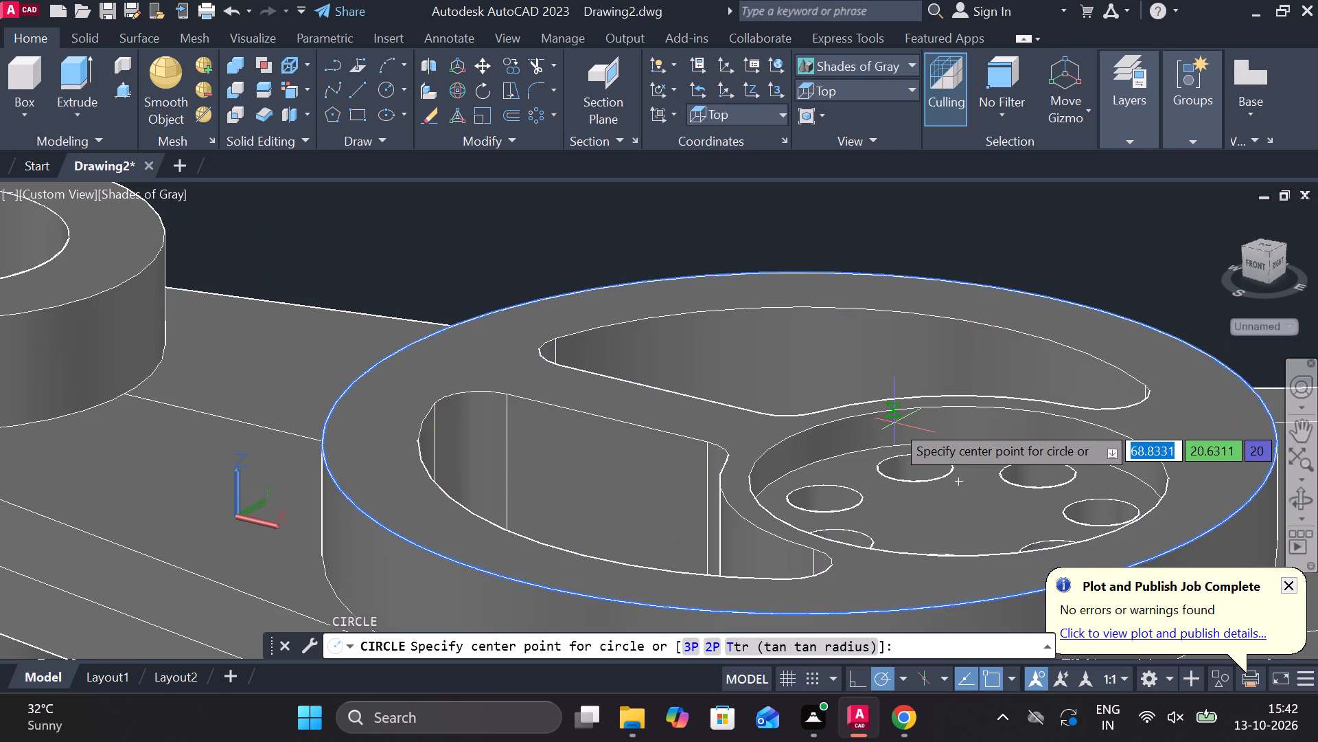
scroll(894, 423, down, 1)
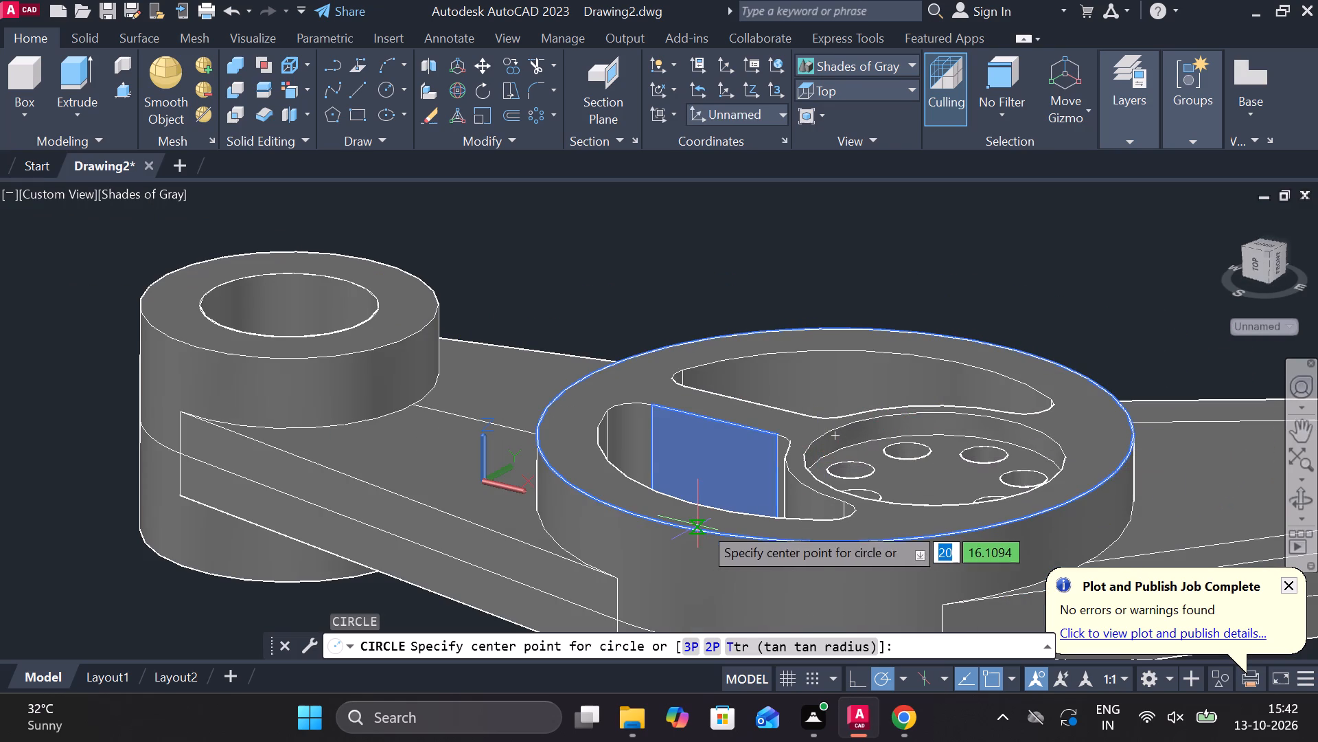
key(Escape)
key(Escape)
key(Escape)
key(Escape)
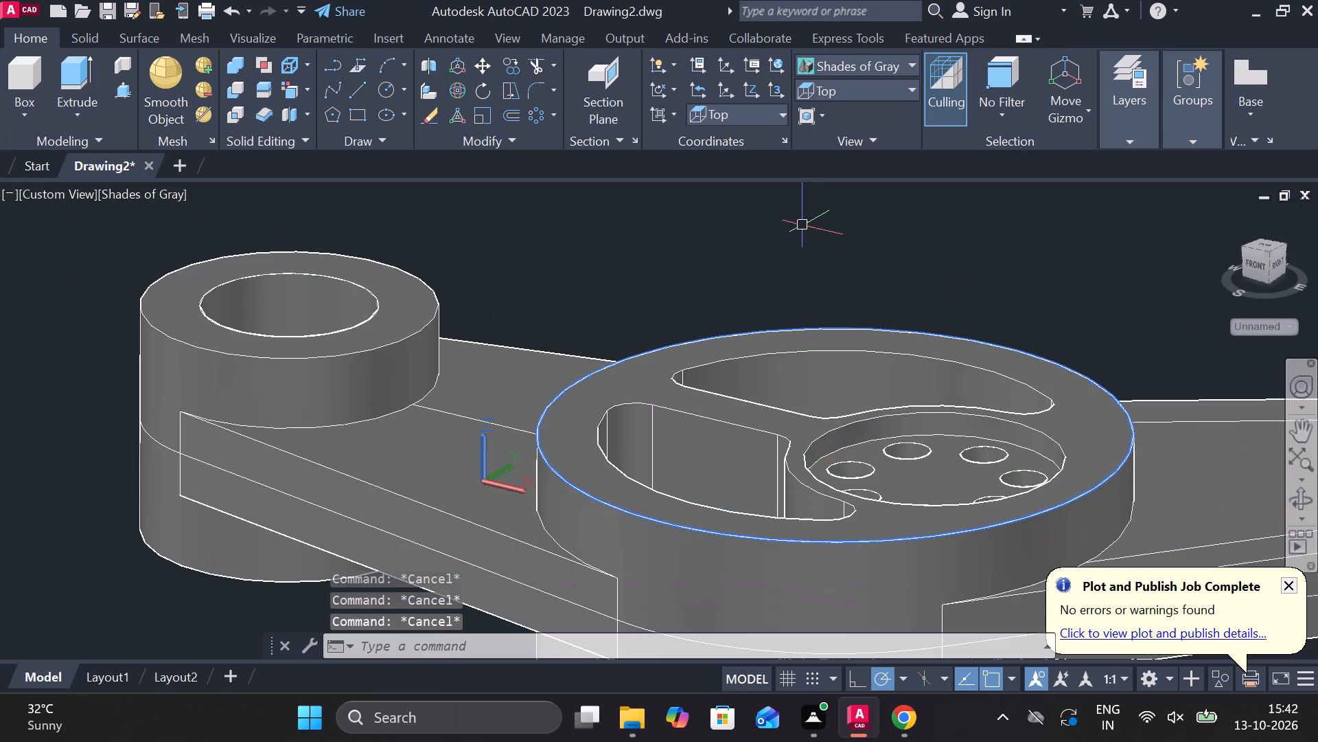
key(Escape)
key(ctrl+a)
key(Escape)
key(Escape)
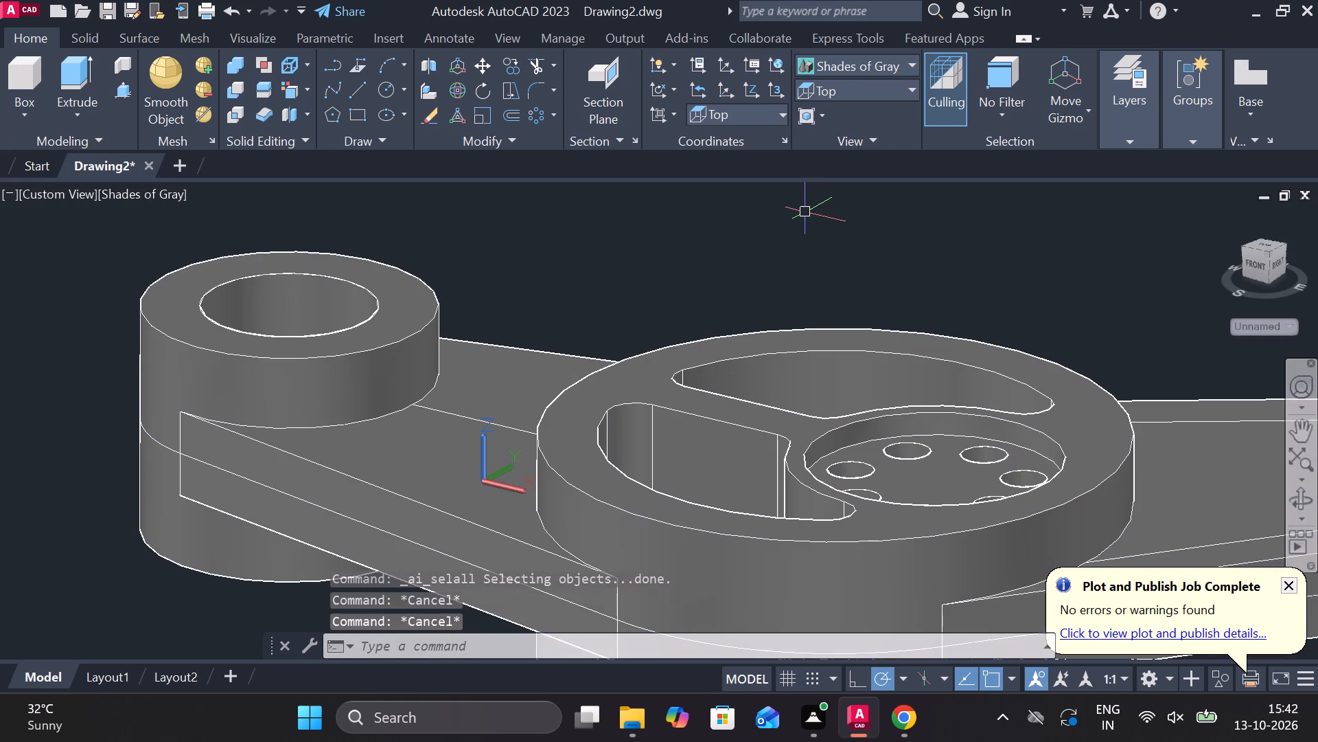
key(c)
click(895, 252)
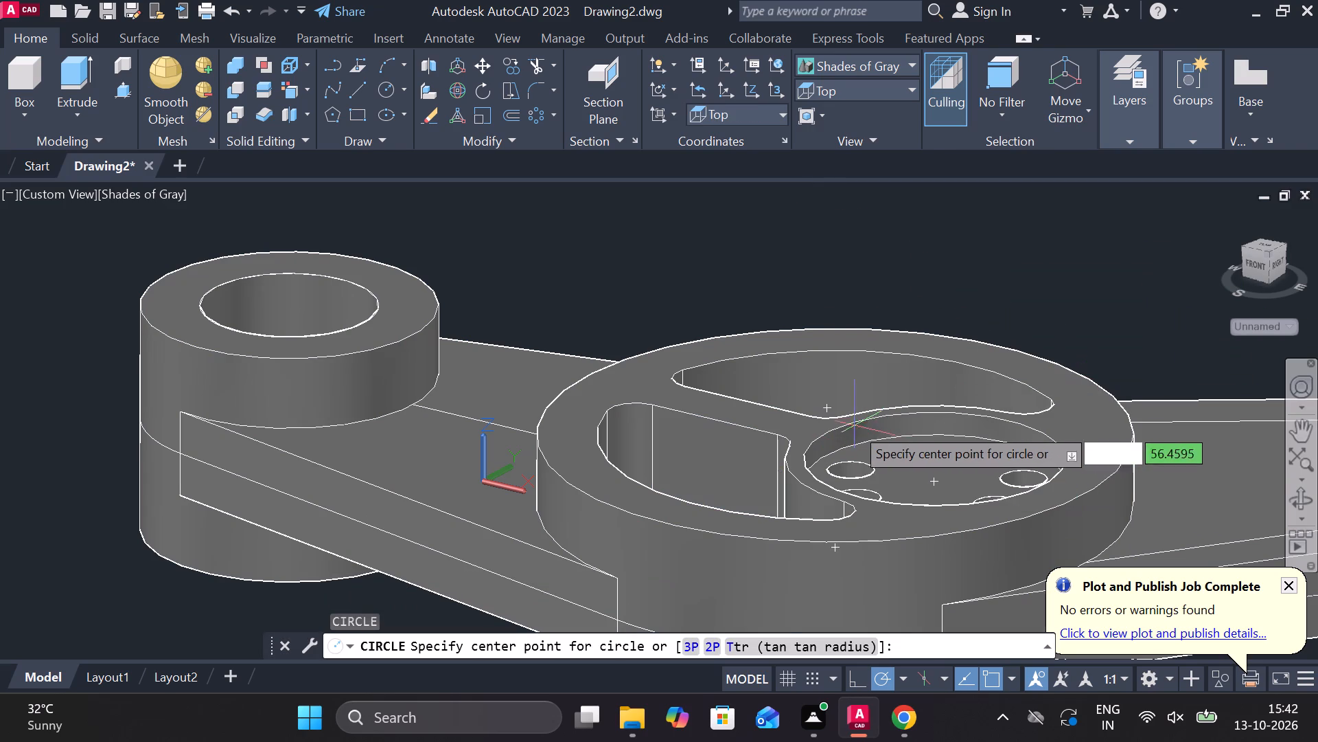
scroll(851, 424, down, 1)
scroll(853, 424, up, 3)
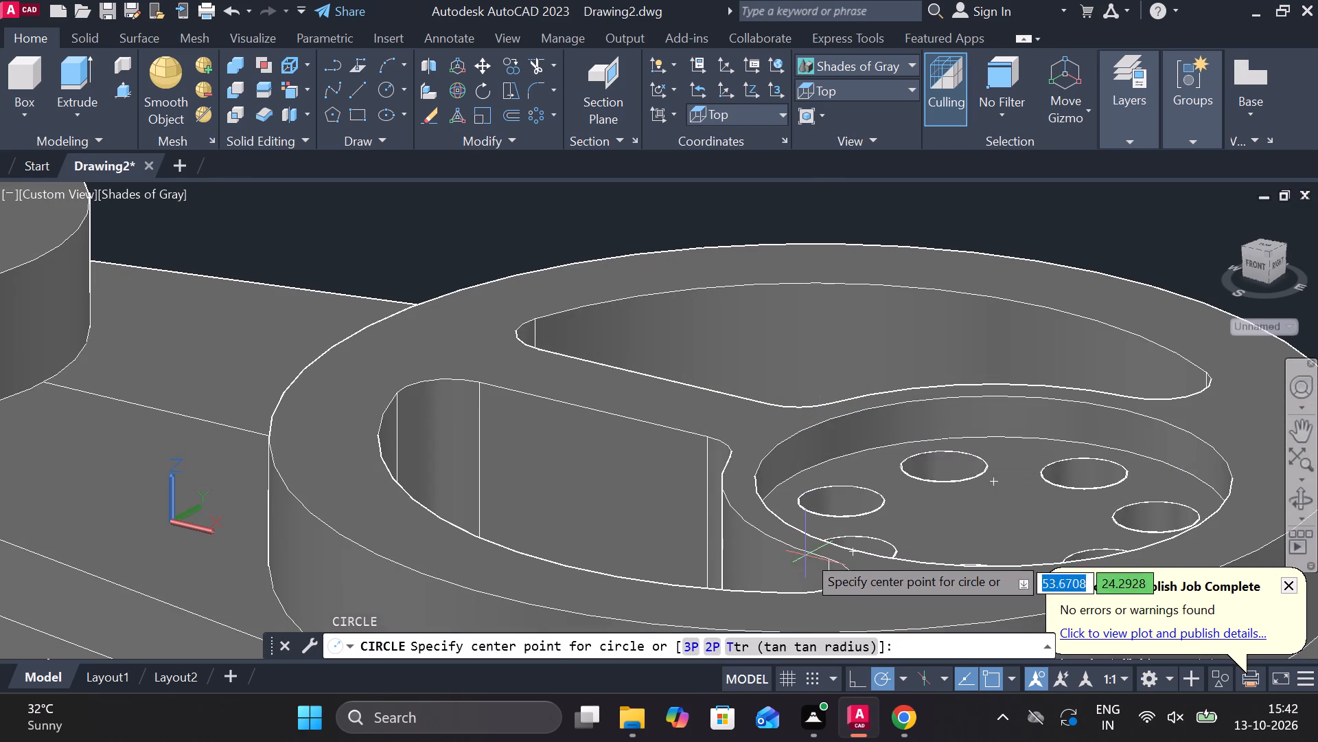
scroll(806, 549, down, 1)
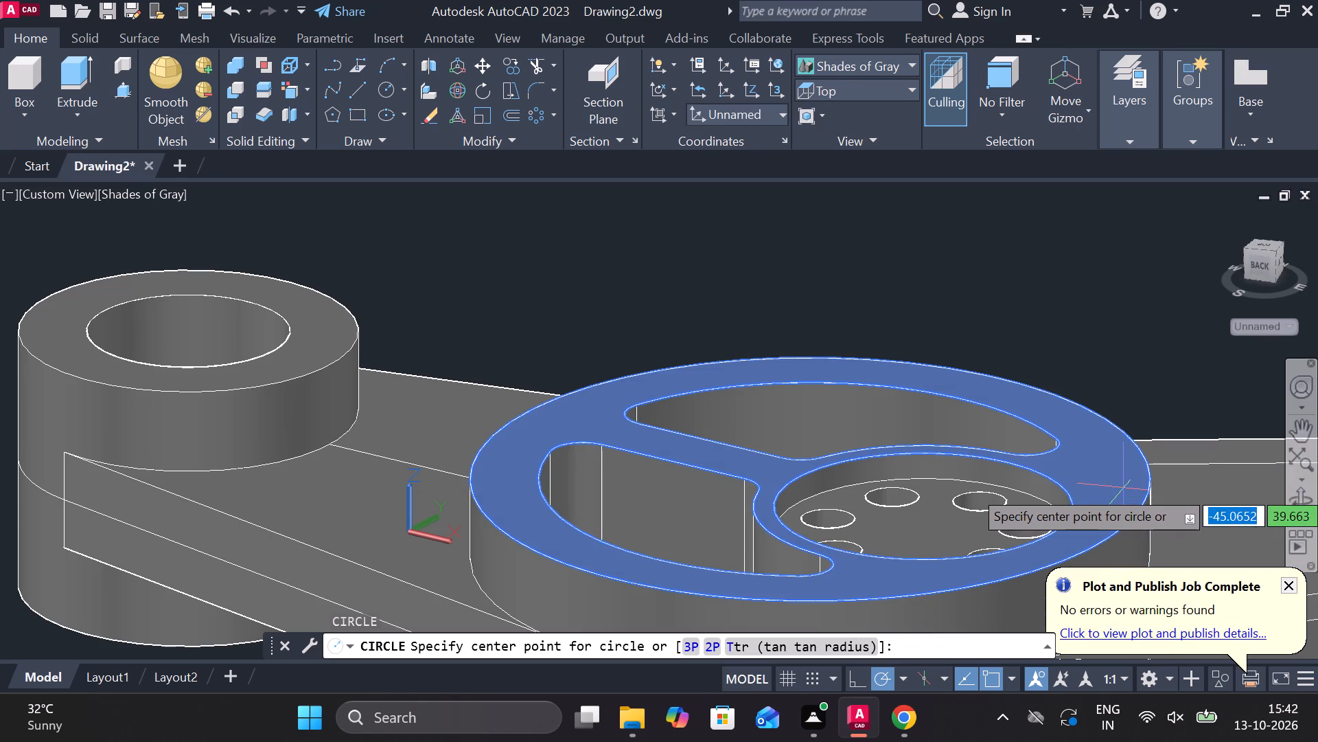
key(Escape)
Draw a circle of radius 50 centred on the top face of the large hub.
text(c)
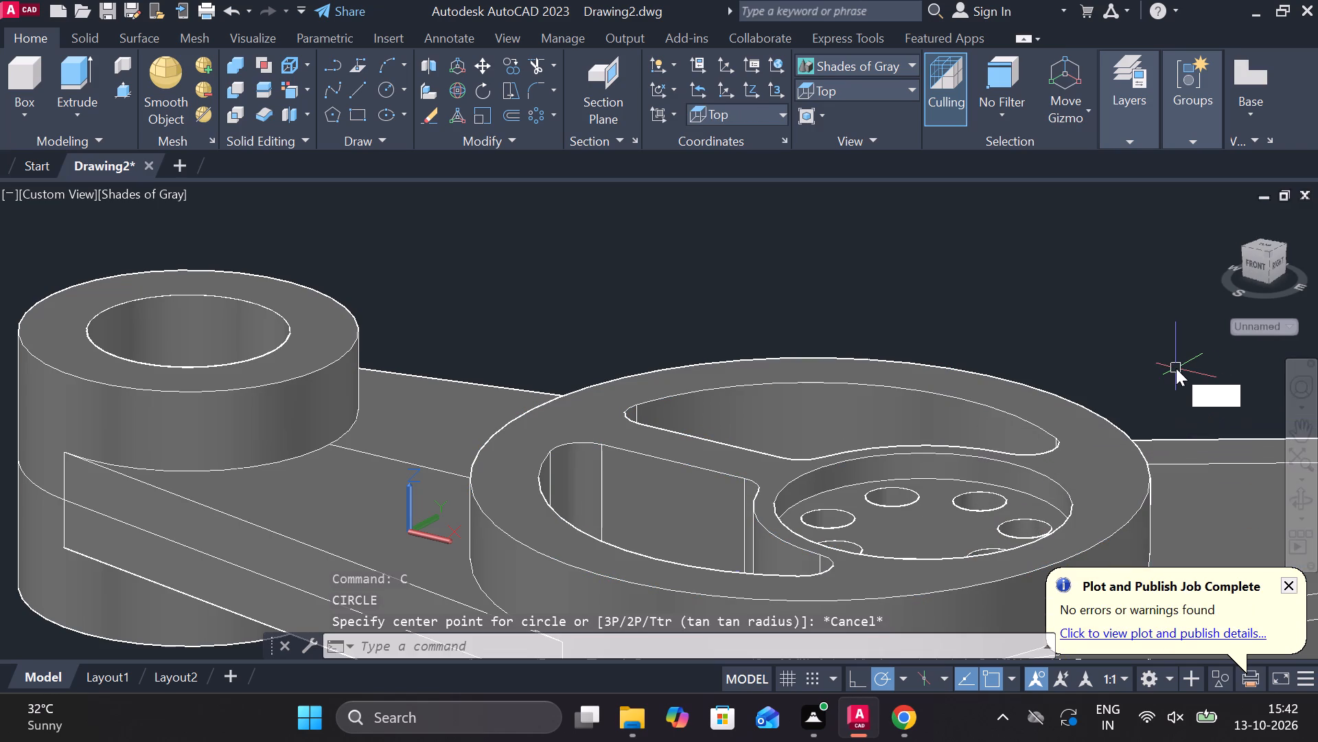
key(space)
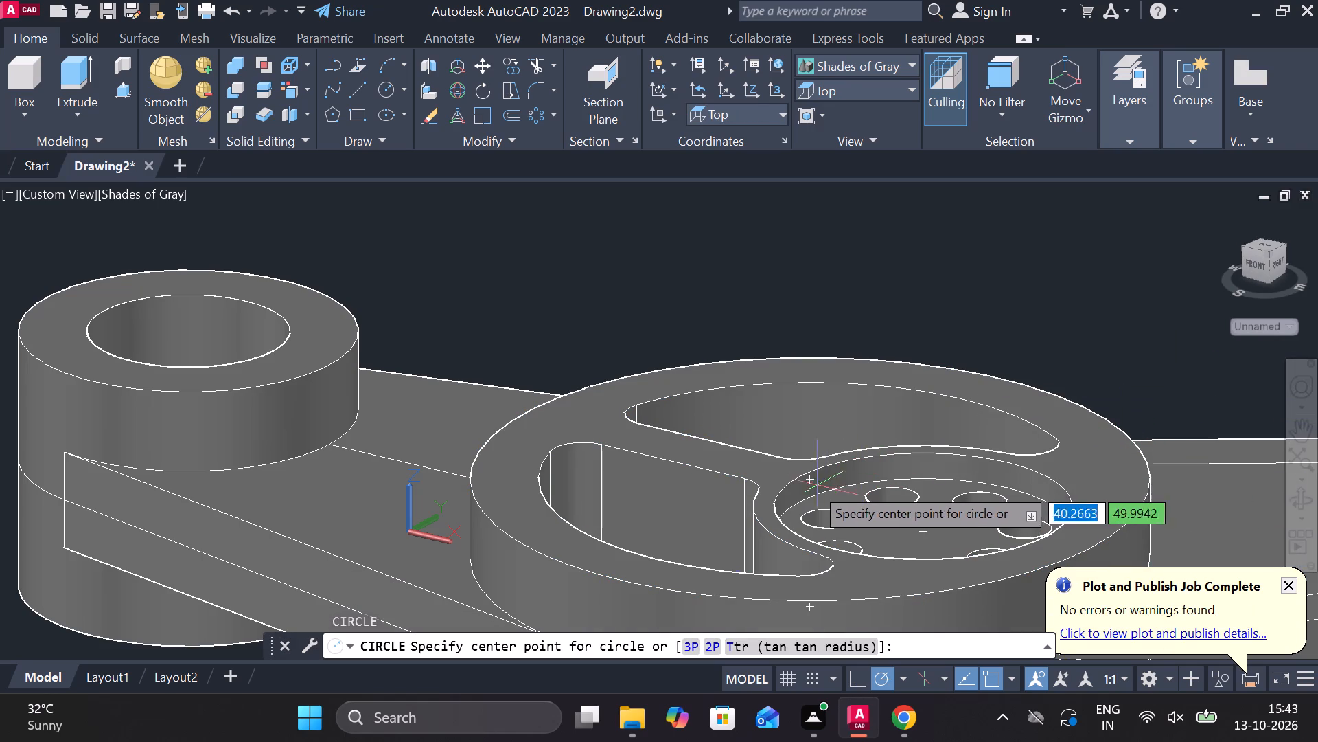
click(806, 486)
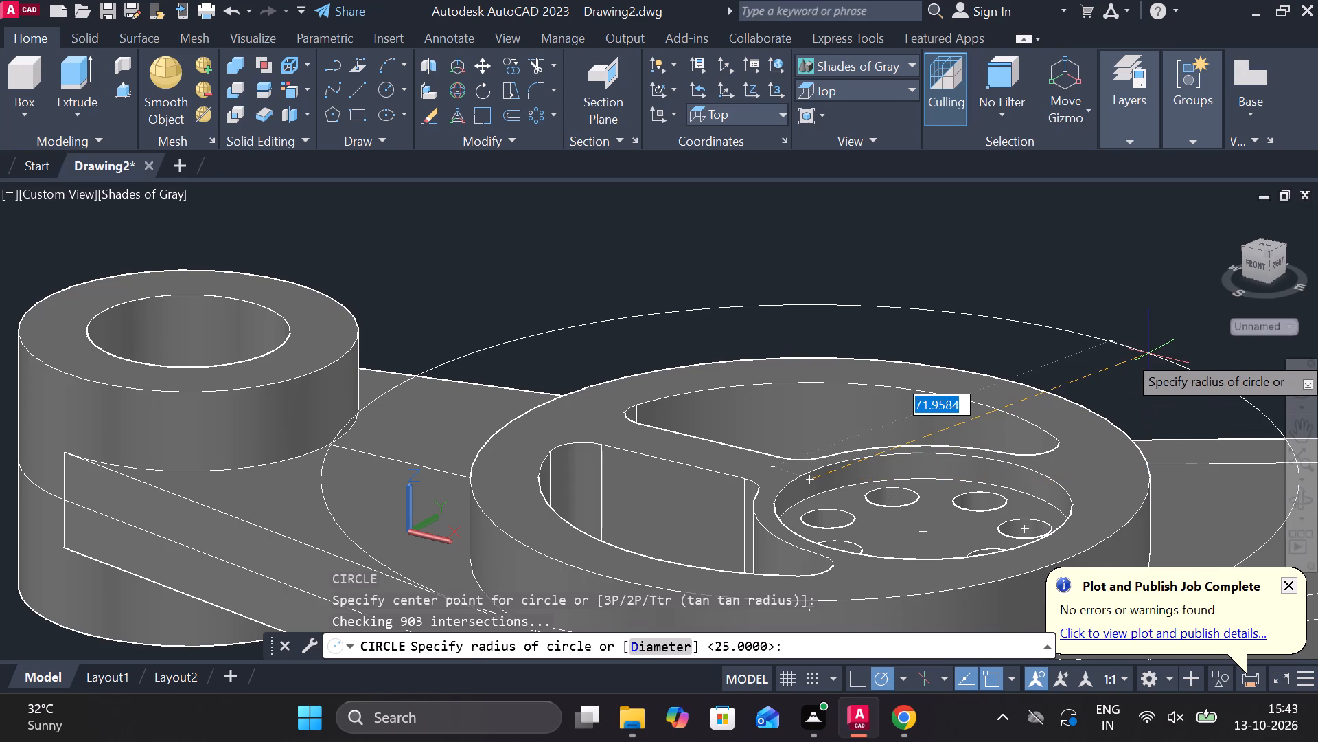
text(50)
key(Return)
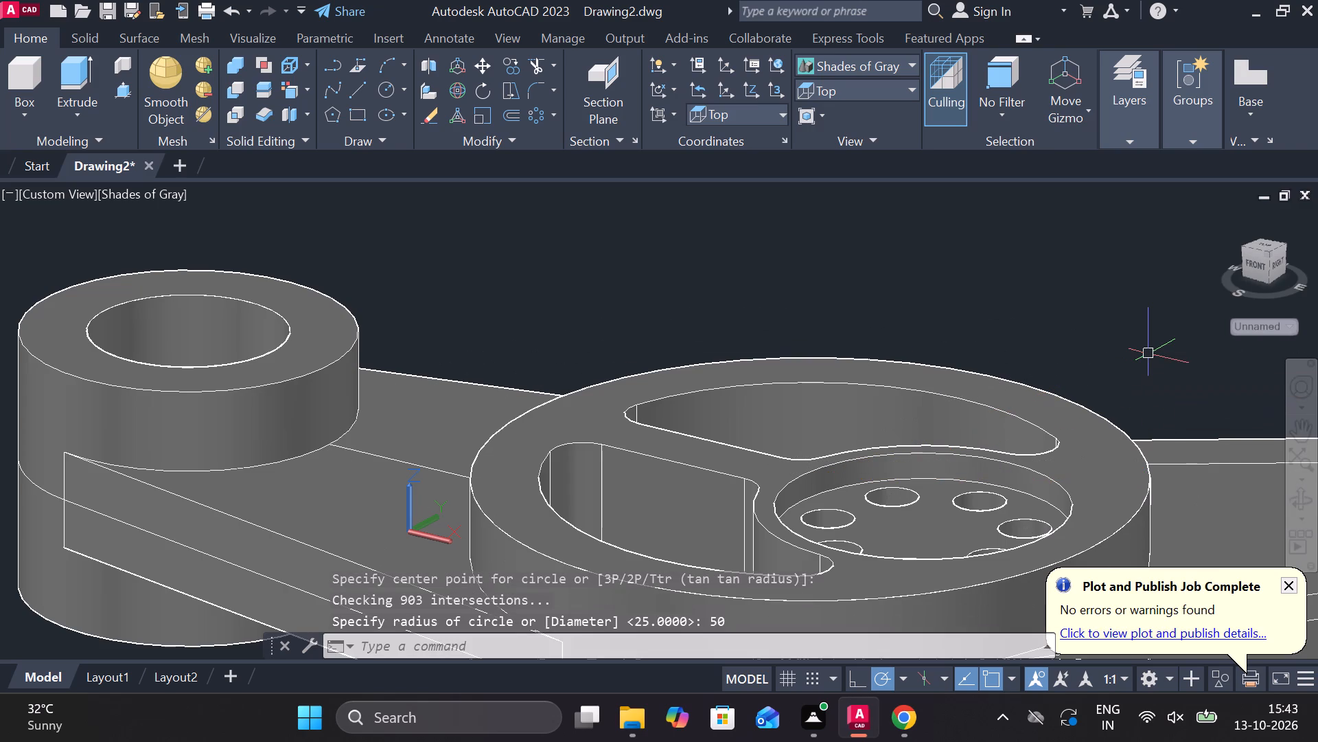
Change the visual style to 2D Wireframe.
click(877, 61)
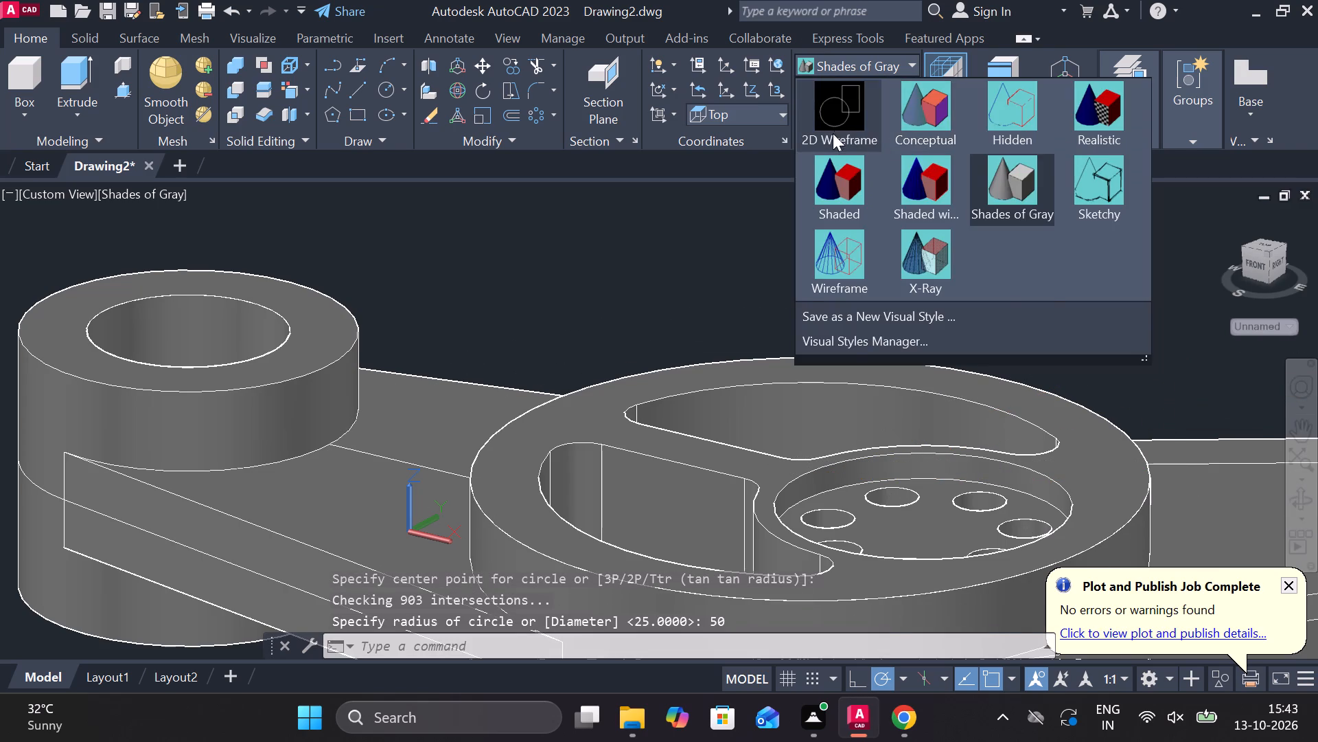
click(840, 123)
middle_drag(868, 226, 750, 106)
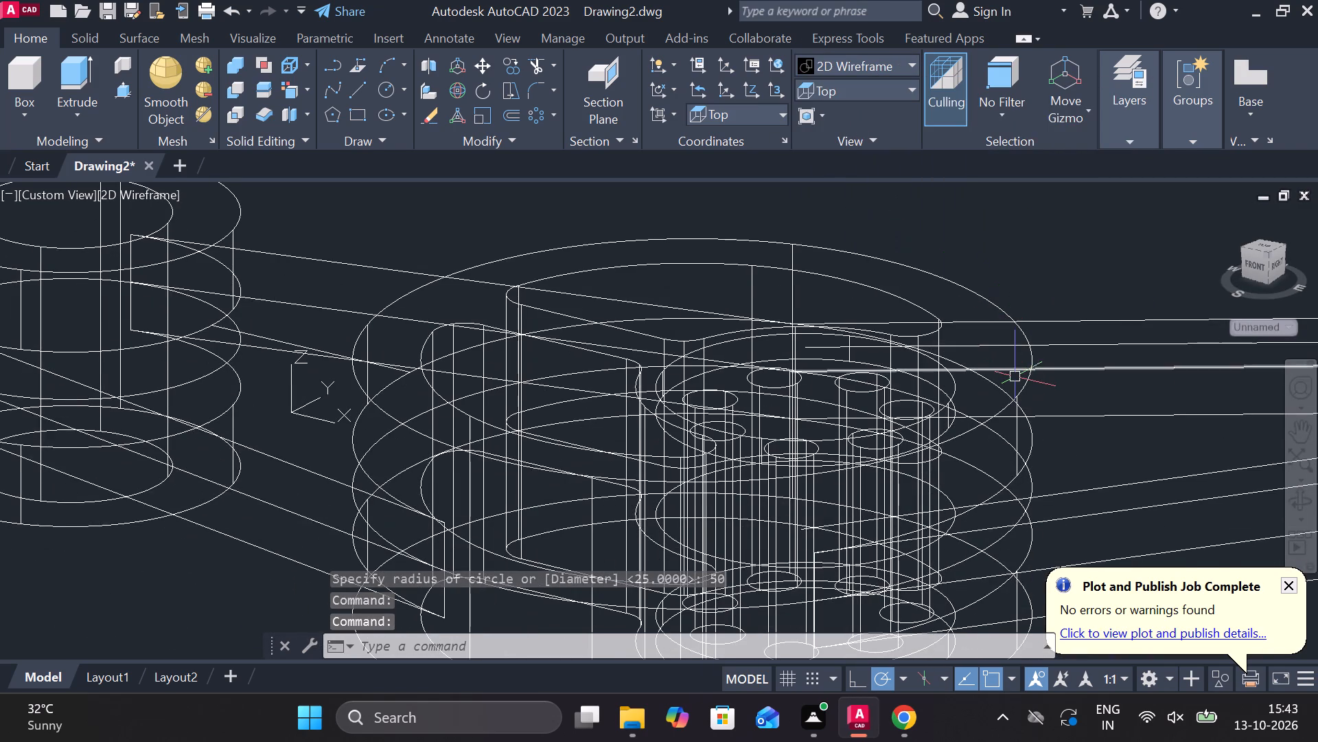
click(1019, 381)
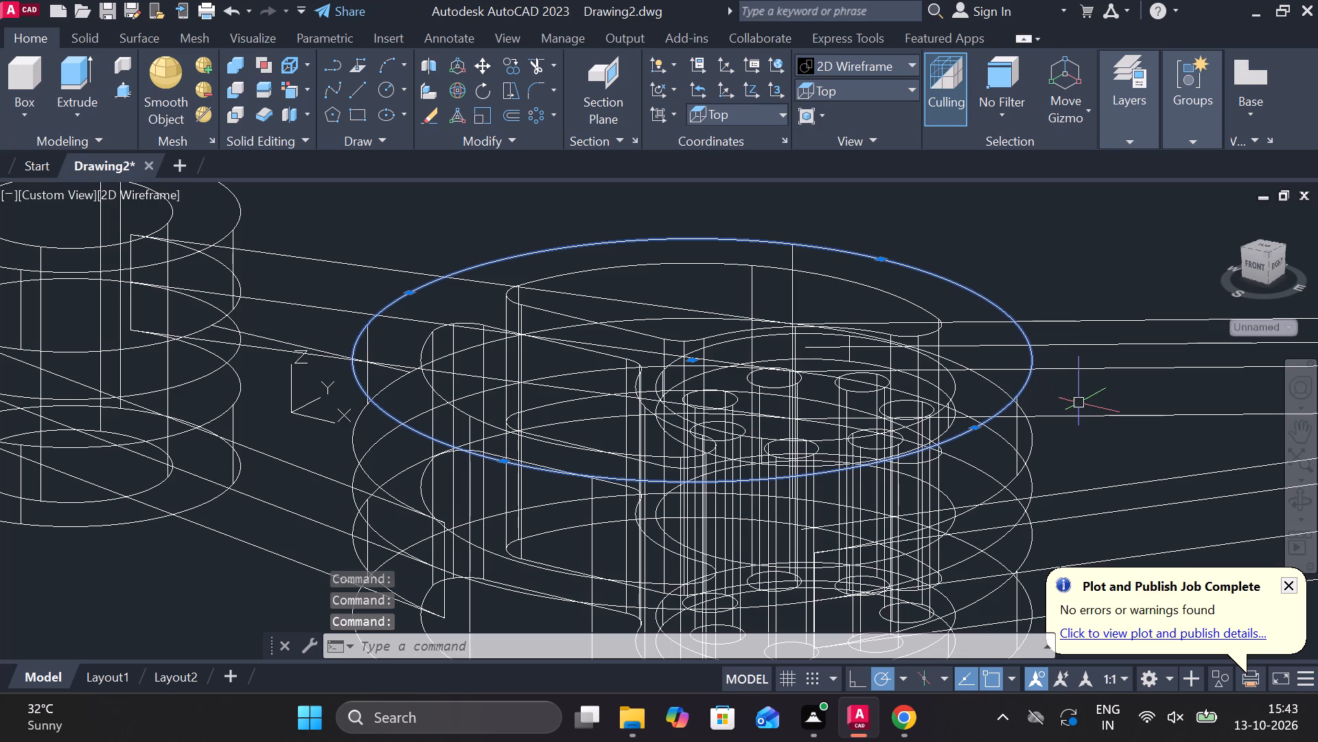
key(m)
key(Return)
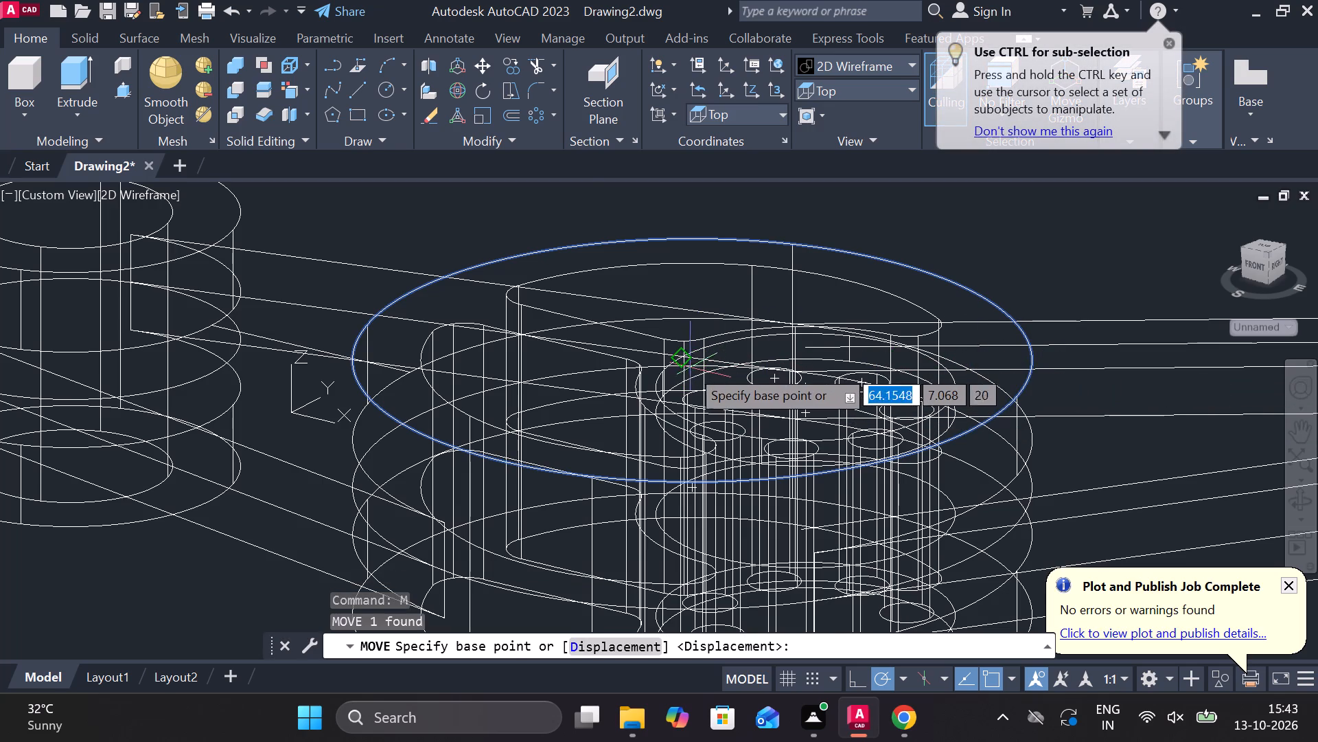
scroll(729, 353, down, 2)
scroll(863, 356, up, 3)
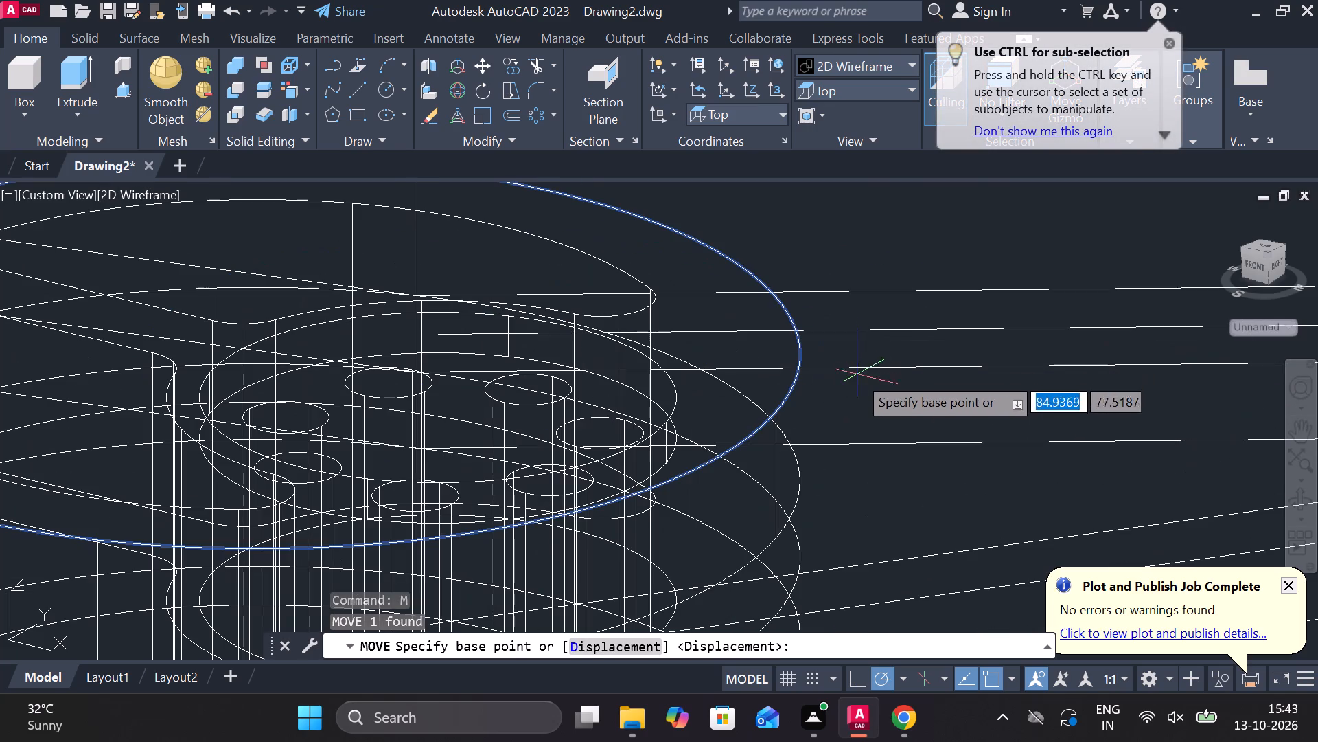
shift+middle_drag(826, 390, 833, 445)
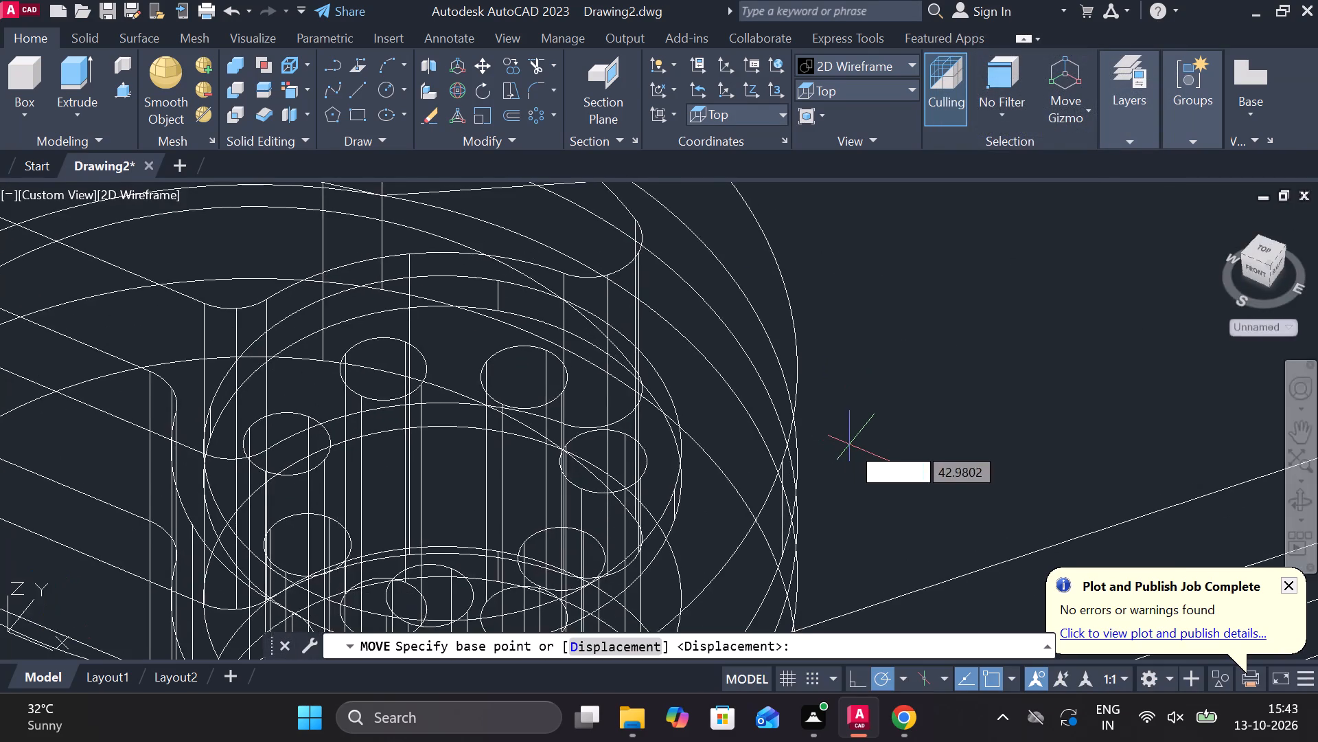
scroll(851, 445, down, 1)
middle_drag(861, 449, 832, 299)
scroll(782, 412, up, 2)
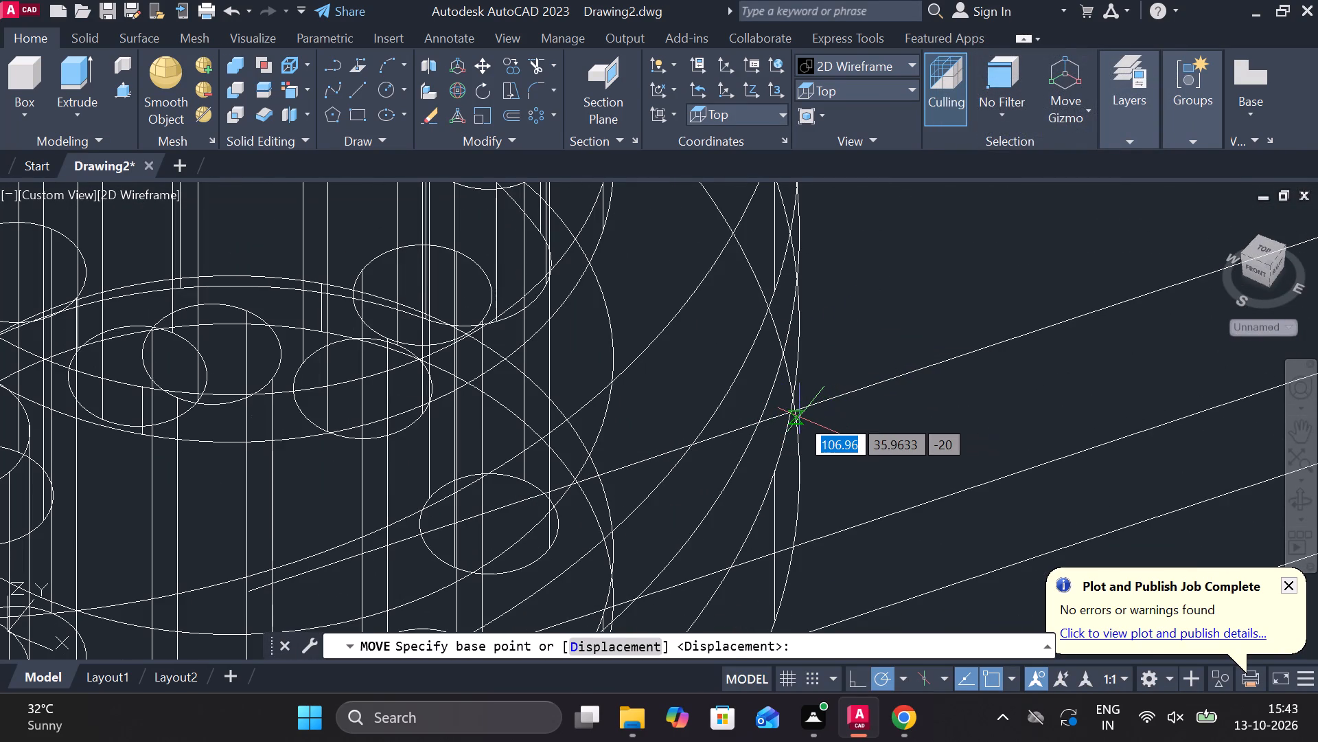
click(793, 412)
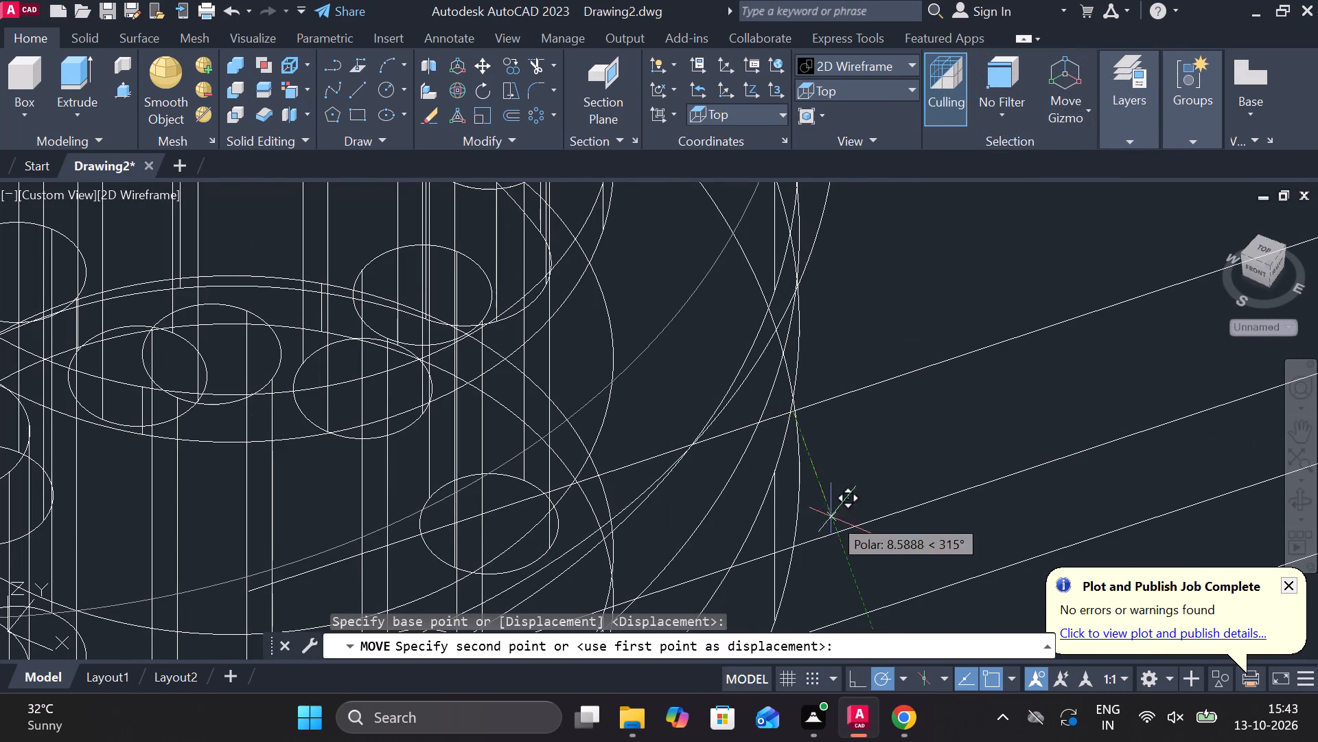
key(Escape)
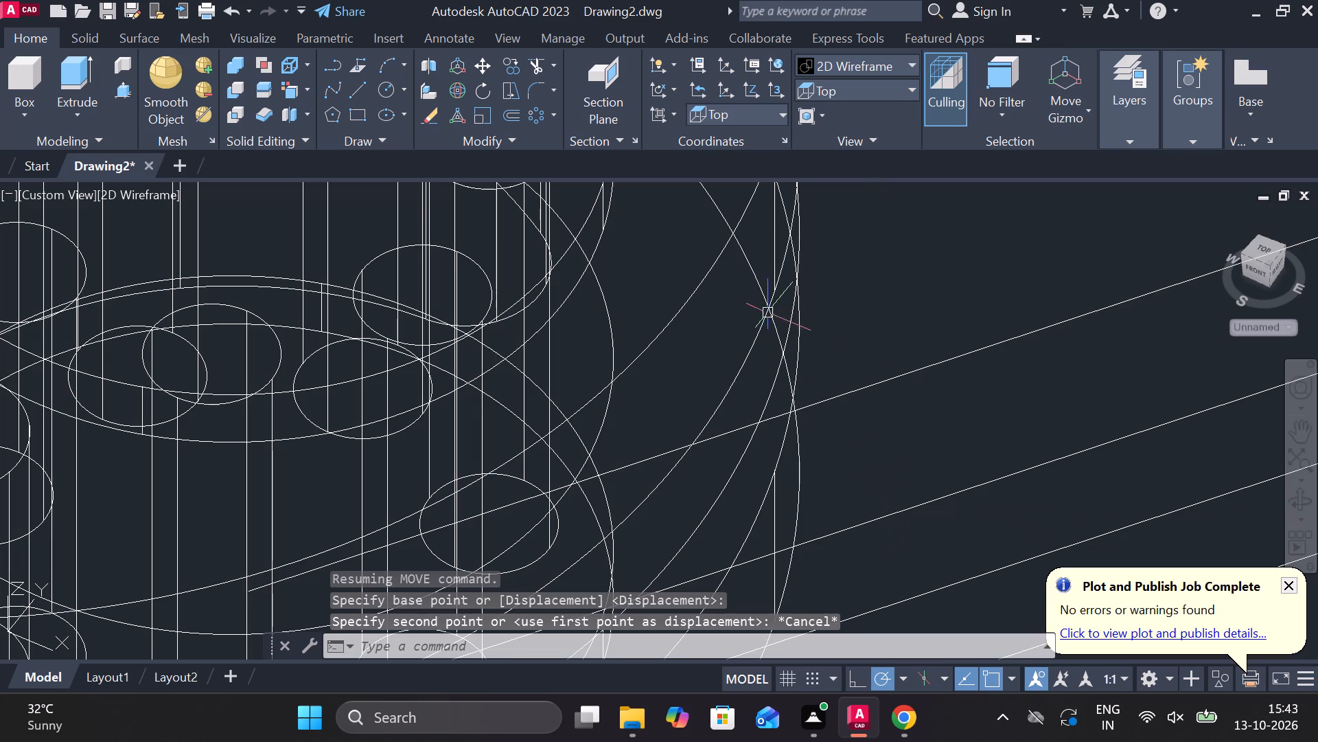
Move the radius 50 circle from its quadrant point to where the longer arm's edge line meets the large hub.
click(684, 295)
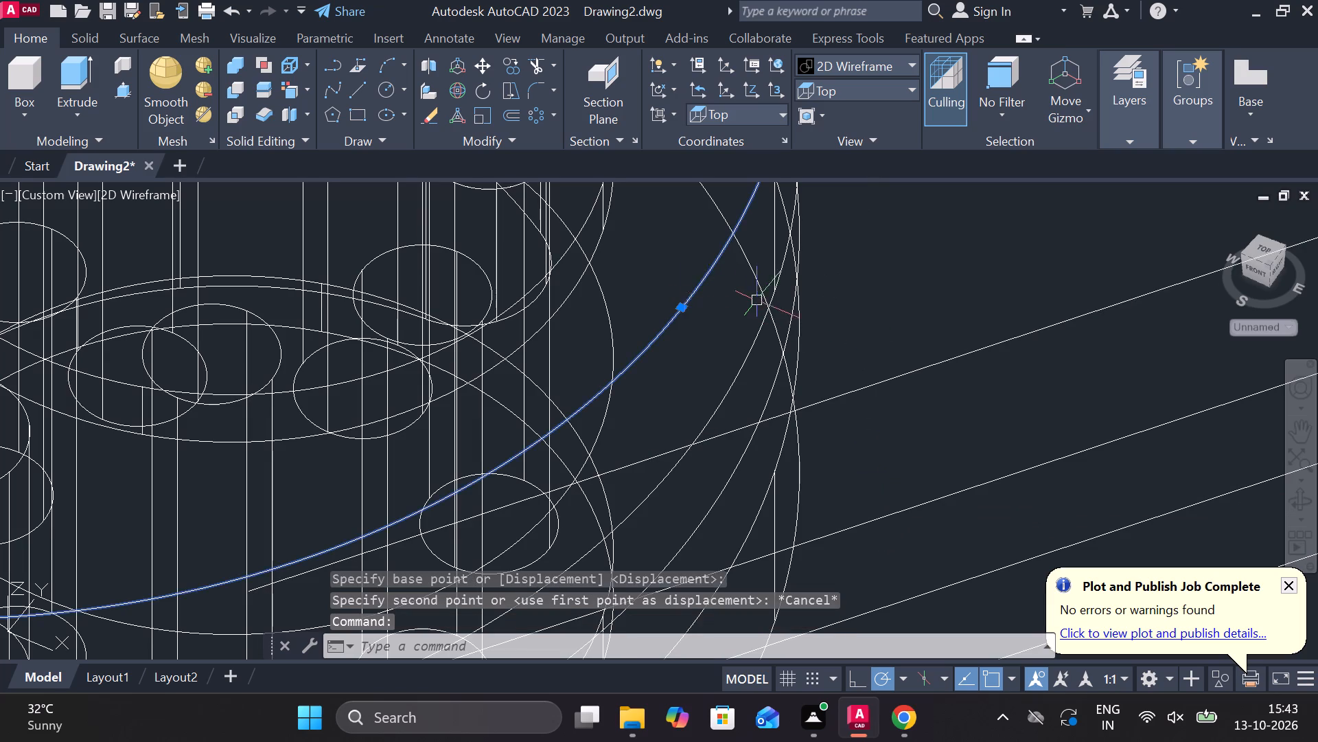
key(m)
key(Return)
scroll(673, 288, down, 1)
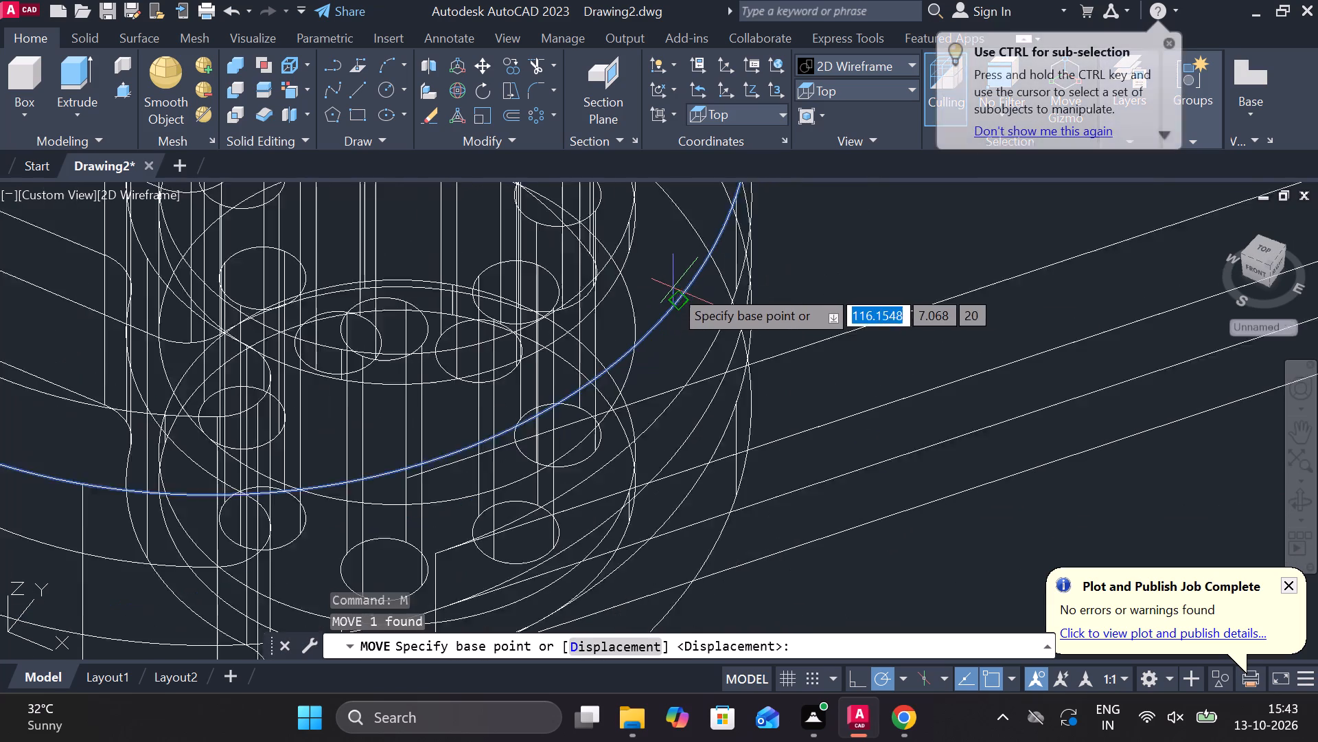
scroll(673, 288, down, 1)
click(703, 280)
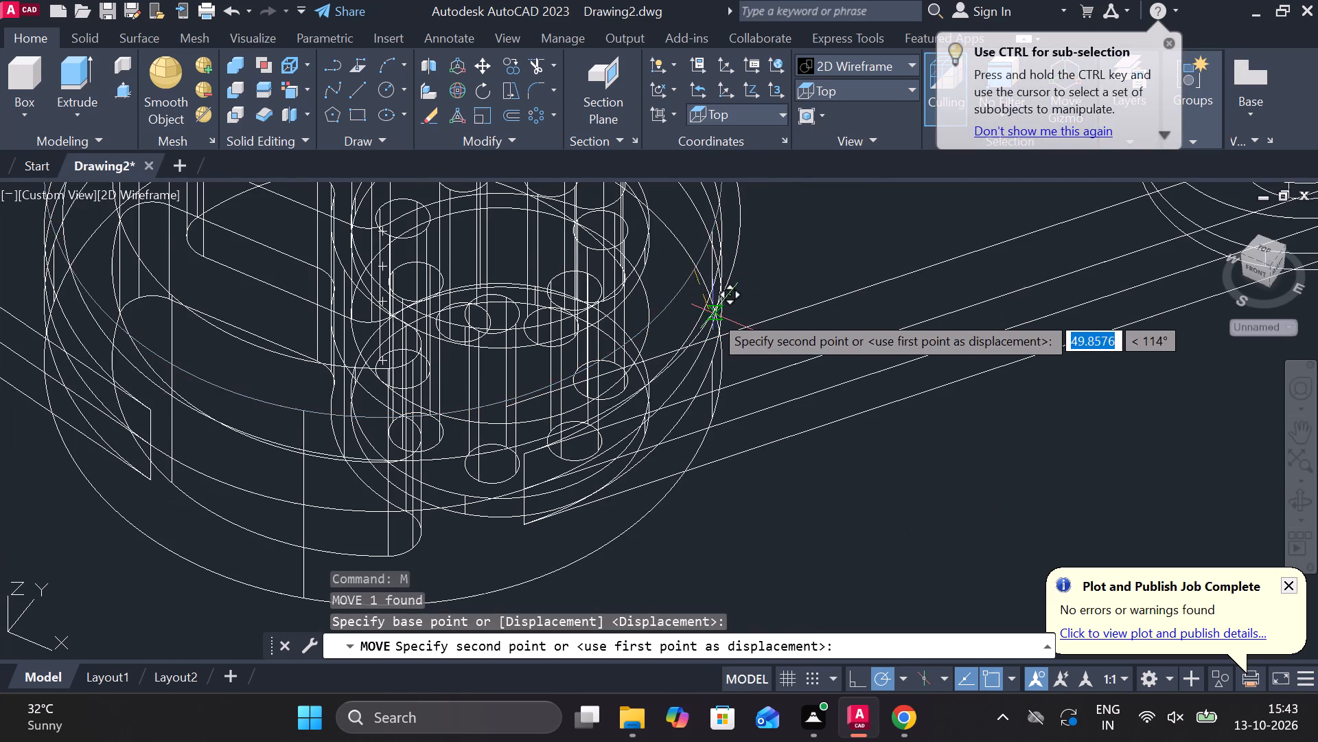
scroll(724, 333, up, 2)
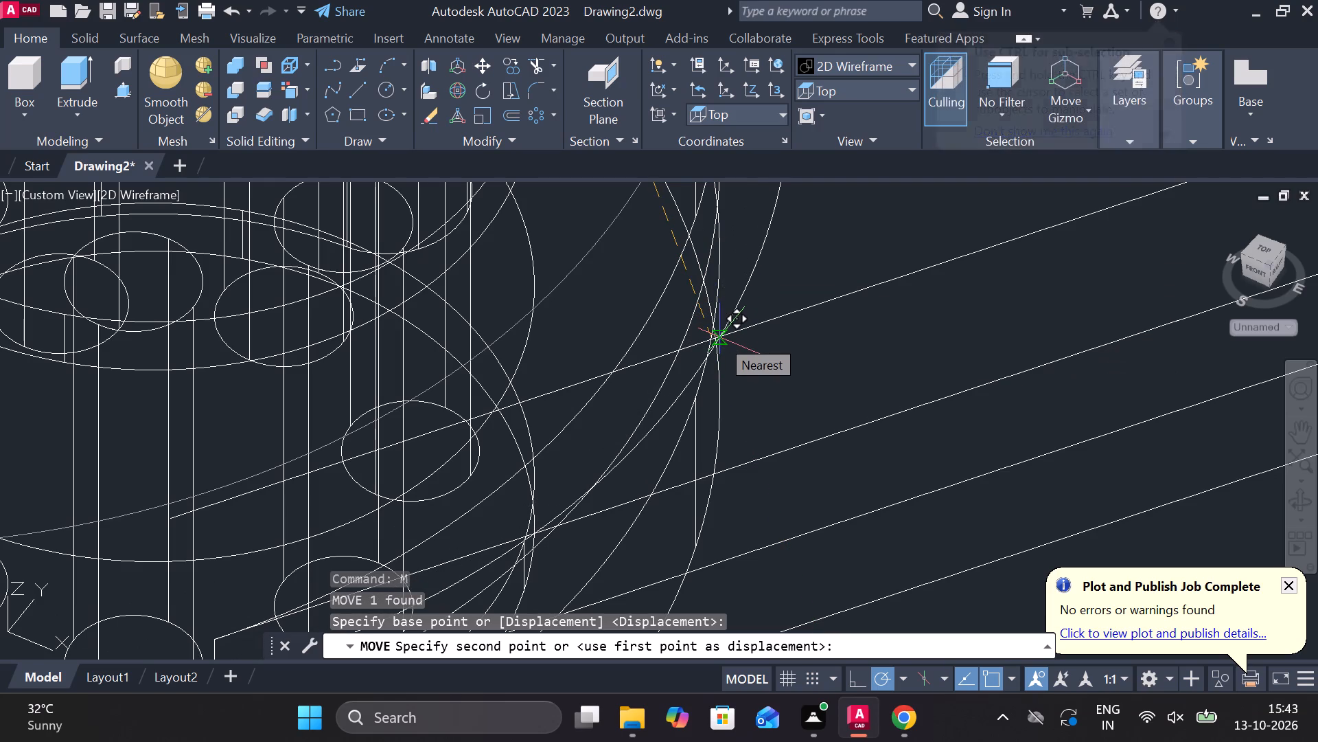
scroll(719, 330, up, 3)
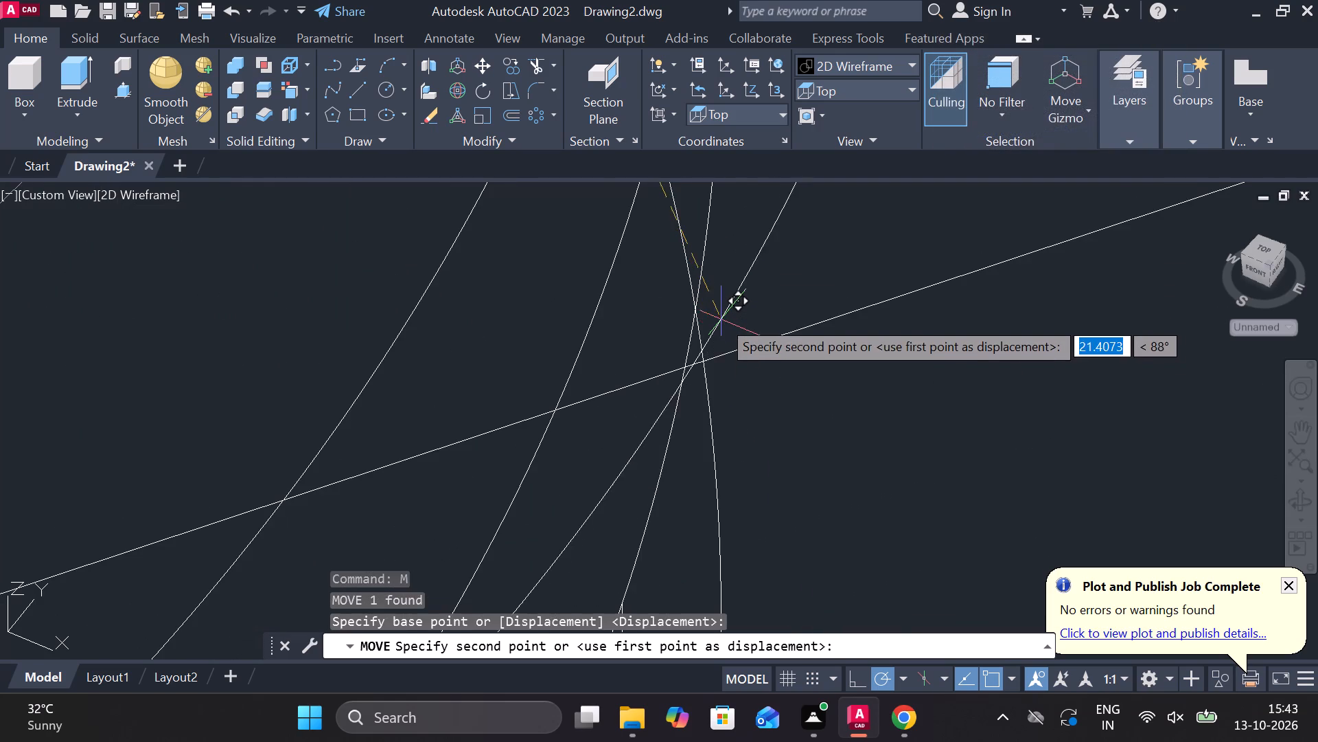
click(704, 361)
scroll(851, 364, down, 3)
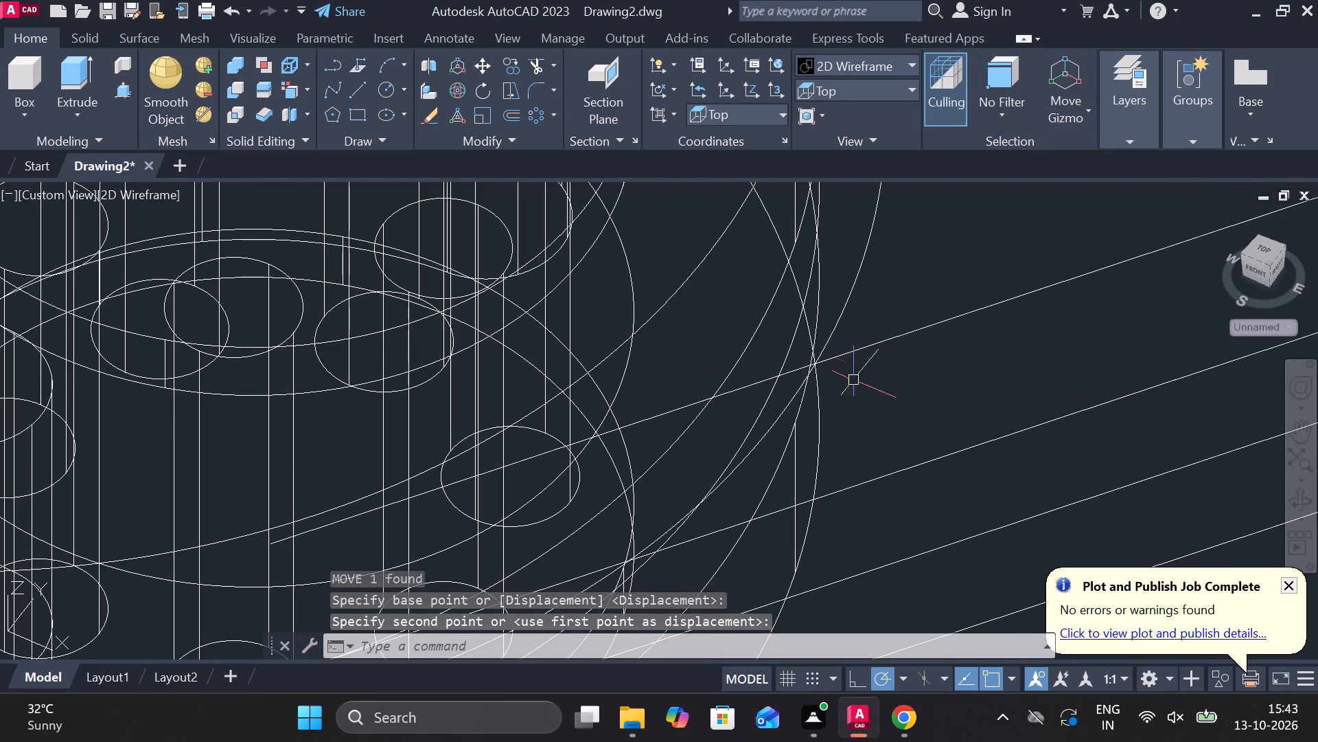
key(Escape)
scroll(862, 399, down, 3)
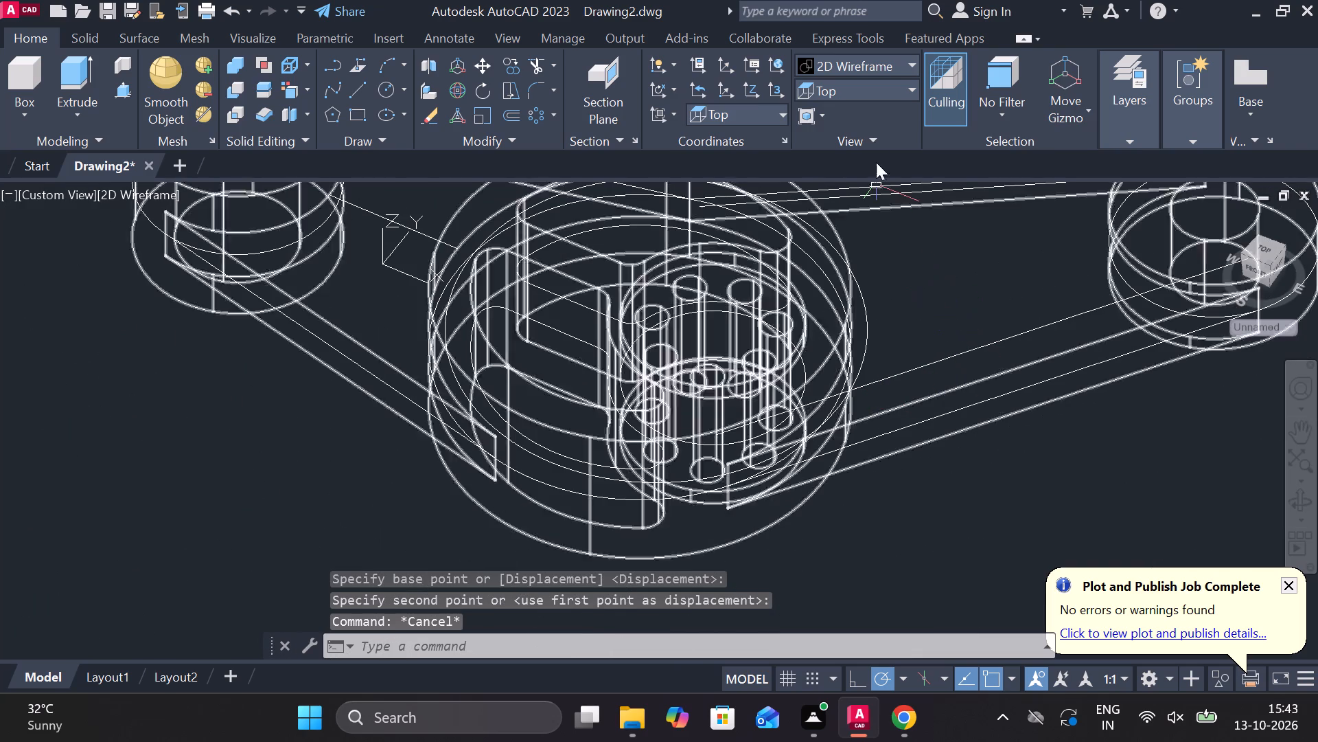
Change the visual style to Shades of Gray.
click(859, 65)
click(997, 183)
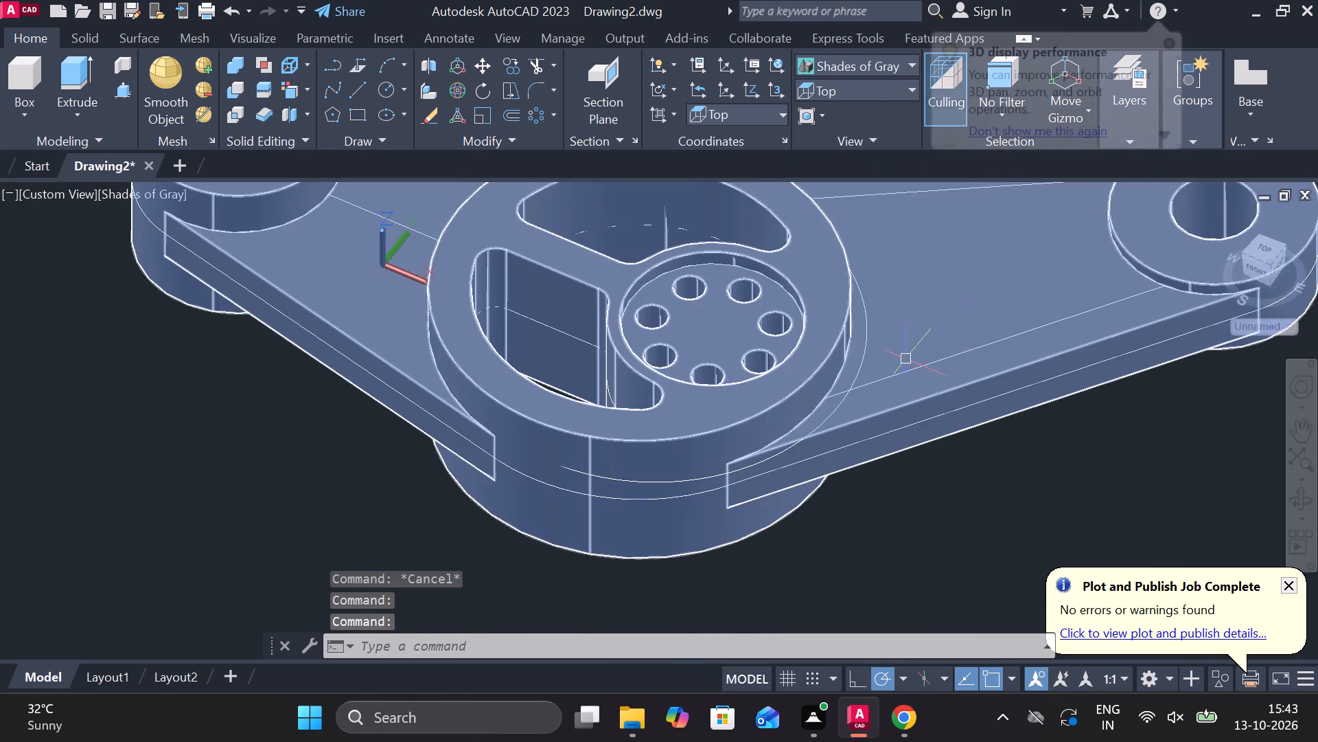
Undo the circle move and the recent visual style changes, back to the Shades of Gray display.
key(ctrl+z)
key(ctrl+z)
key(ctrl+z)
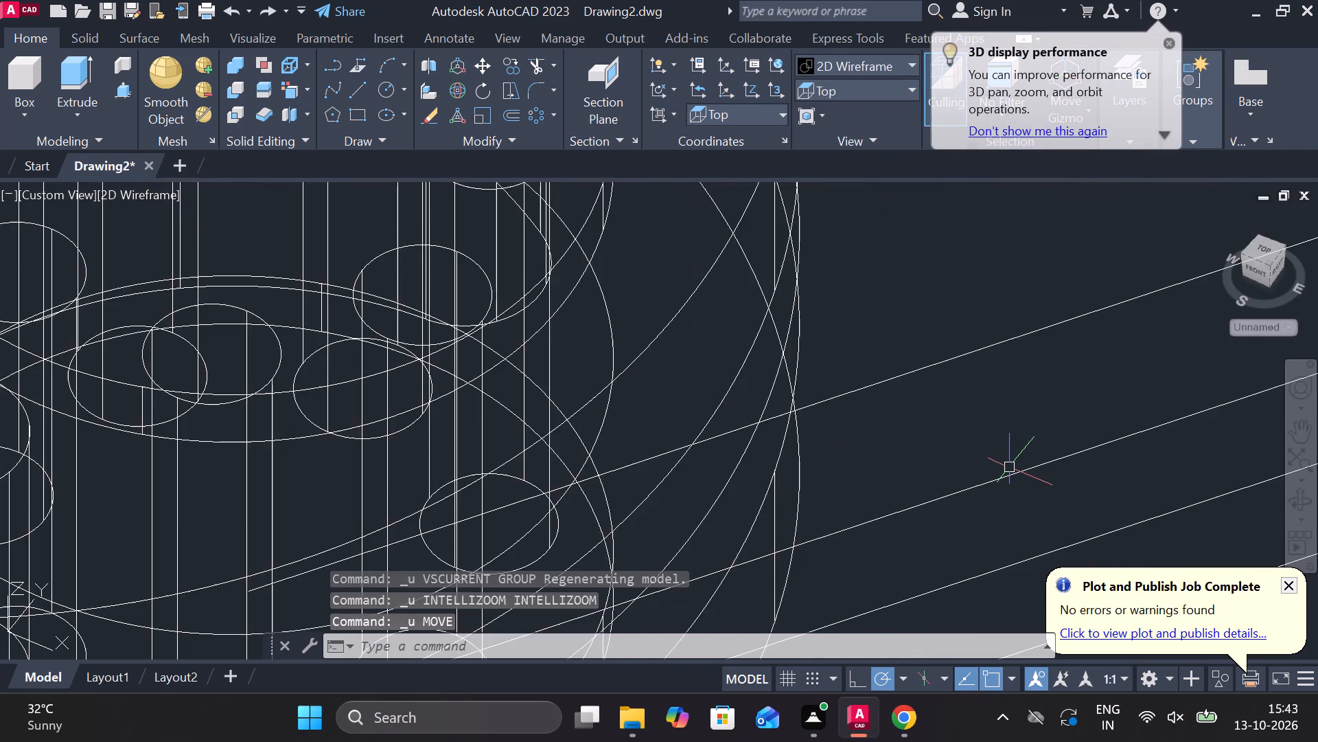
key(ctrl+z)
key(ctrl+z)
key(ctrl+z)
Switch the model to the Top view.
scroll(992, 434, down, 3)
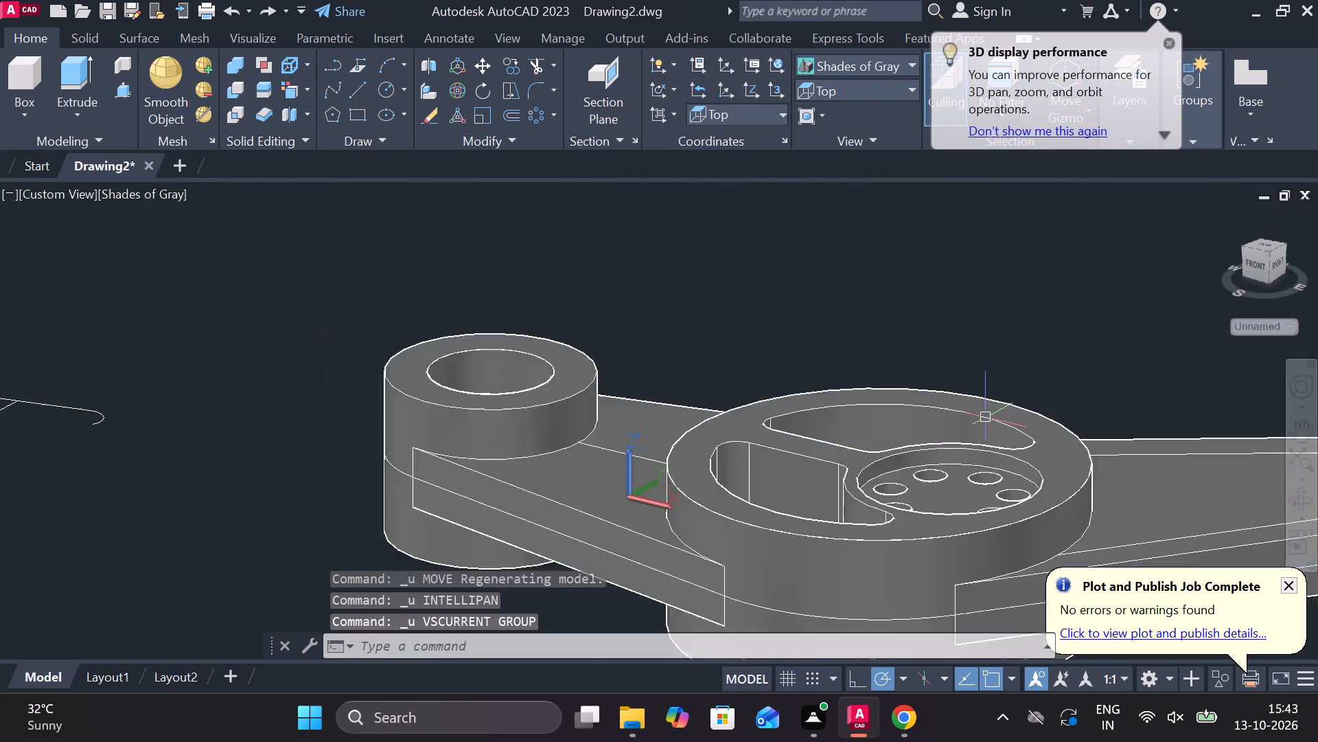
click(864, 91)
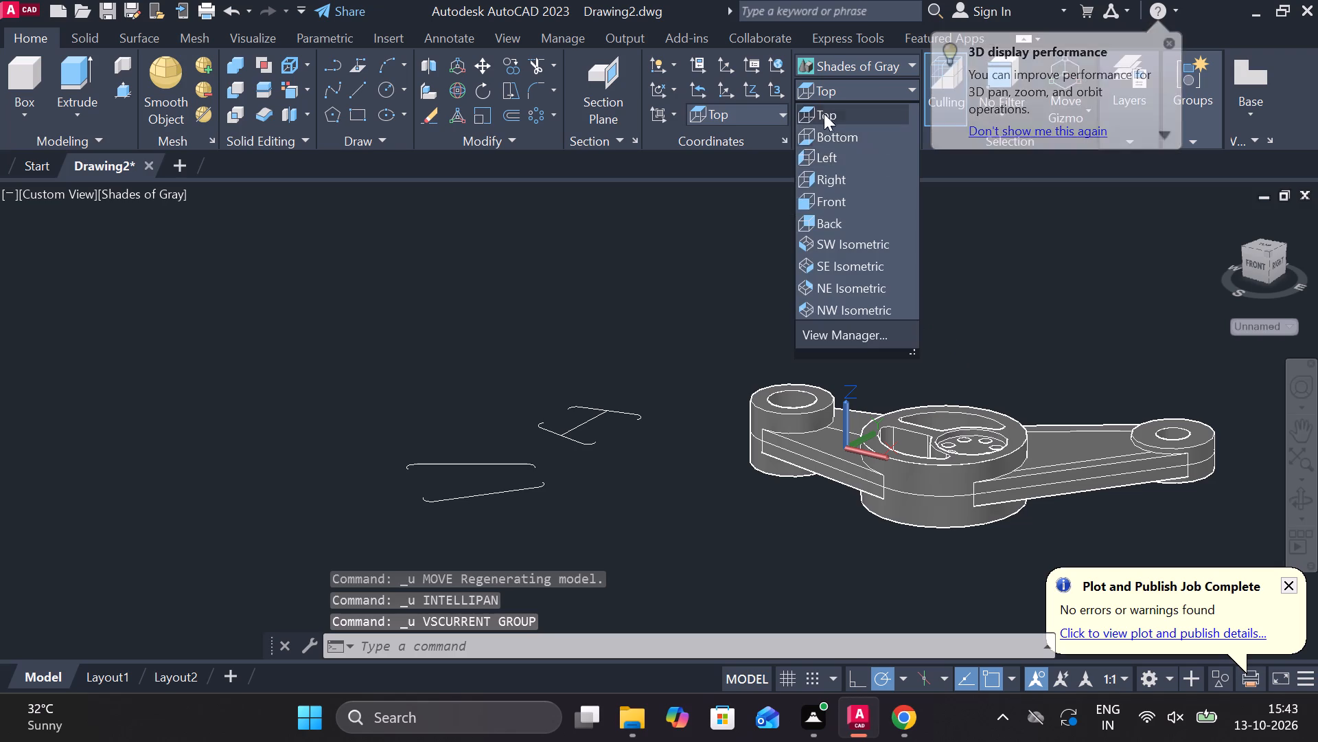
click(820, 108)
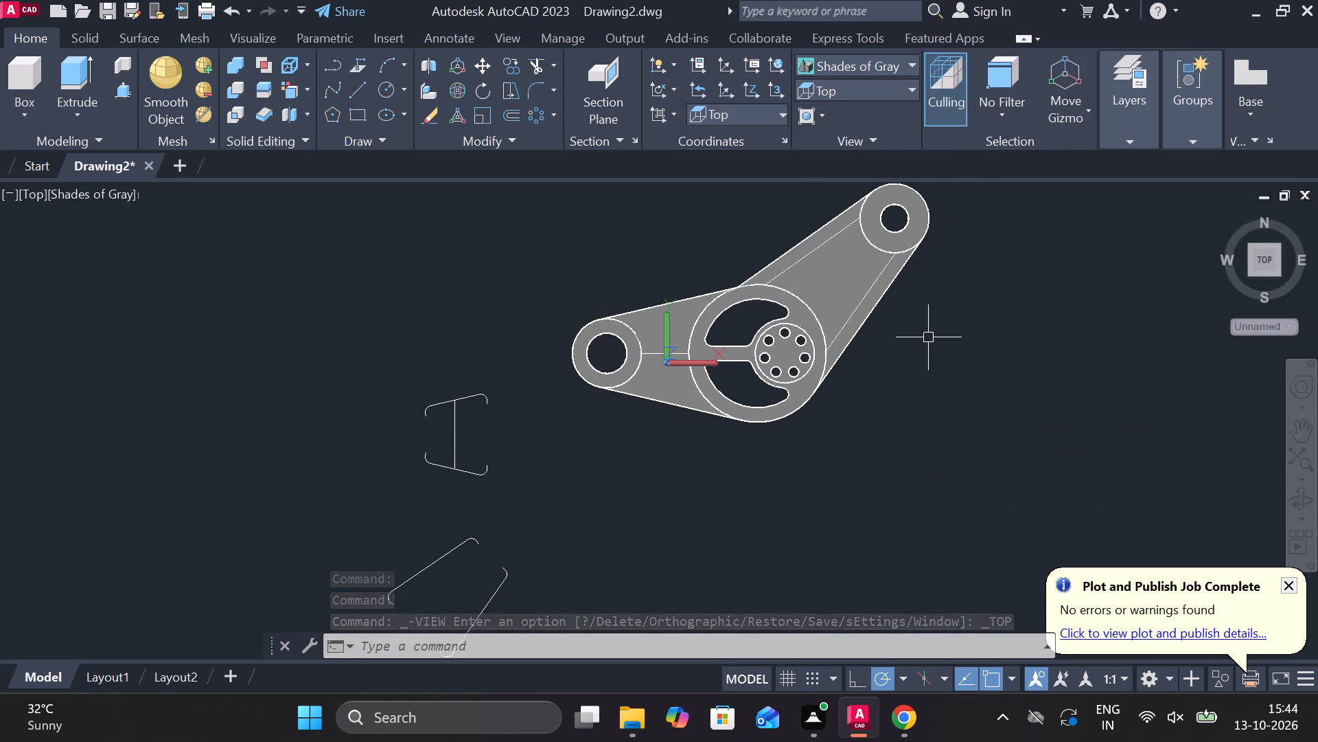
Draw a vertical line joining the two corner arcs at the narrow end of the shorter arm's separate profile.
scroll(290, 451, up, 2)
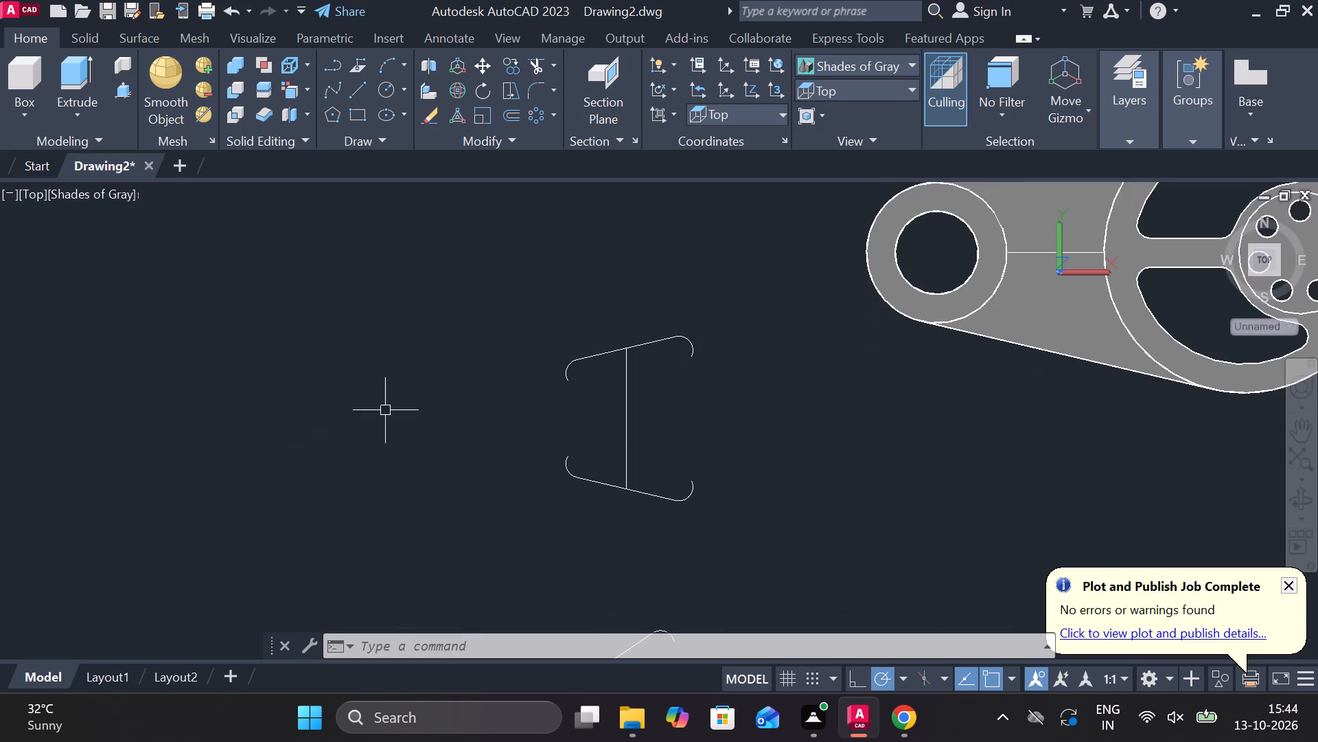
key(l)
key(Return)
scroll(594, 404, up, 2)
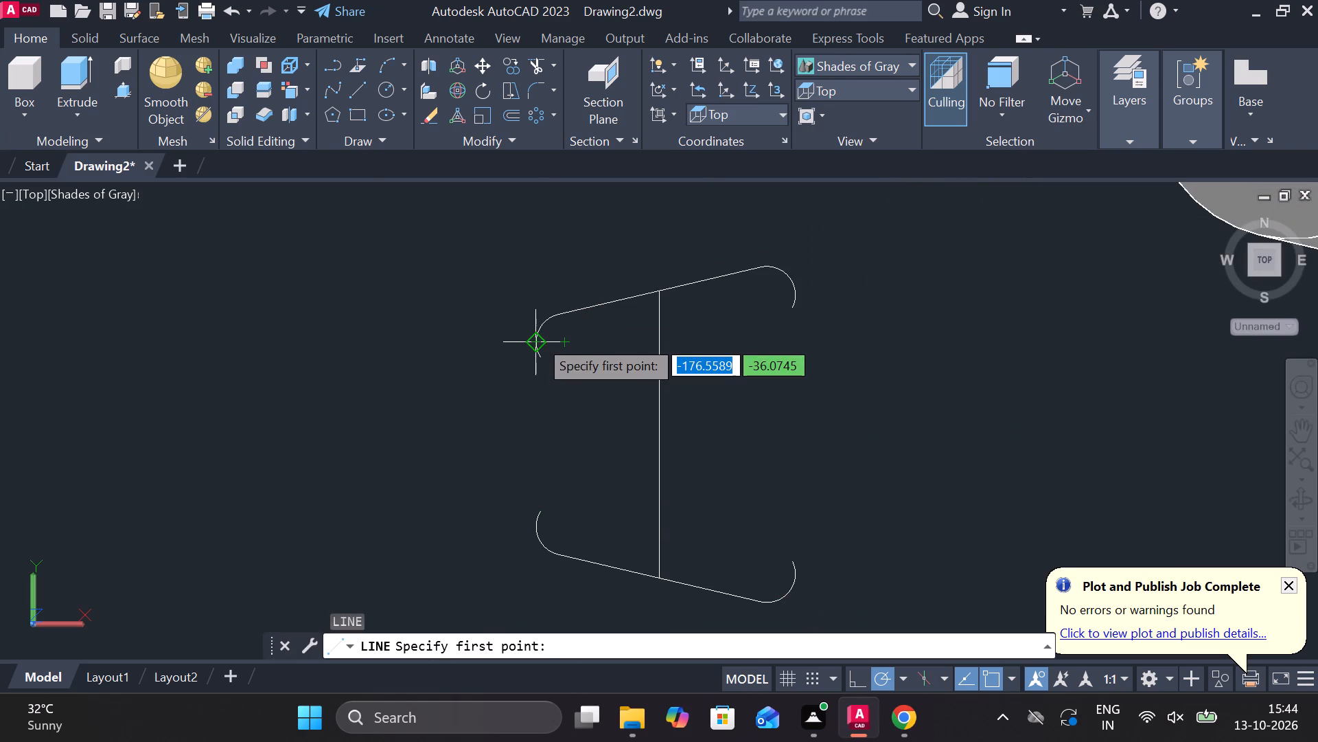
click(537, 338)
scroll(527, 543, up, 3)
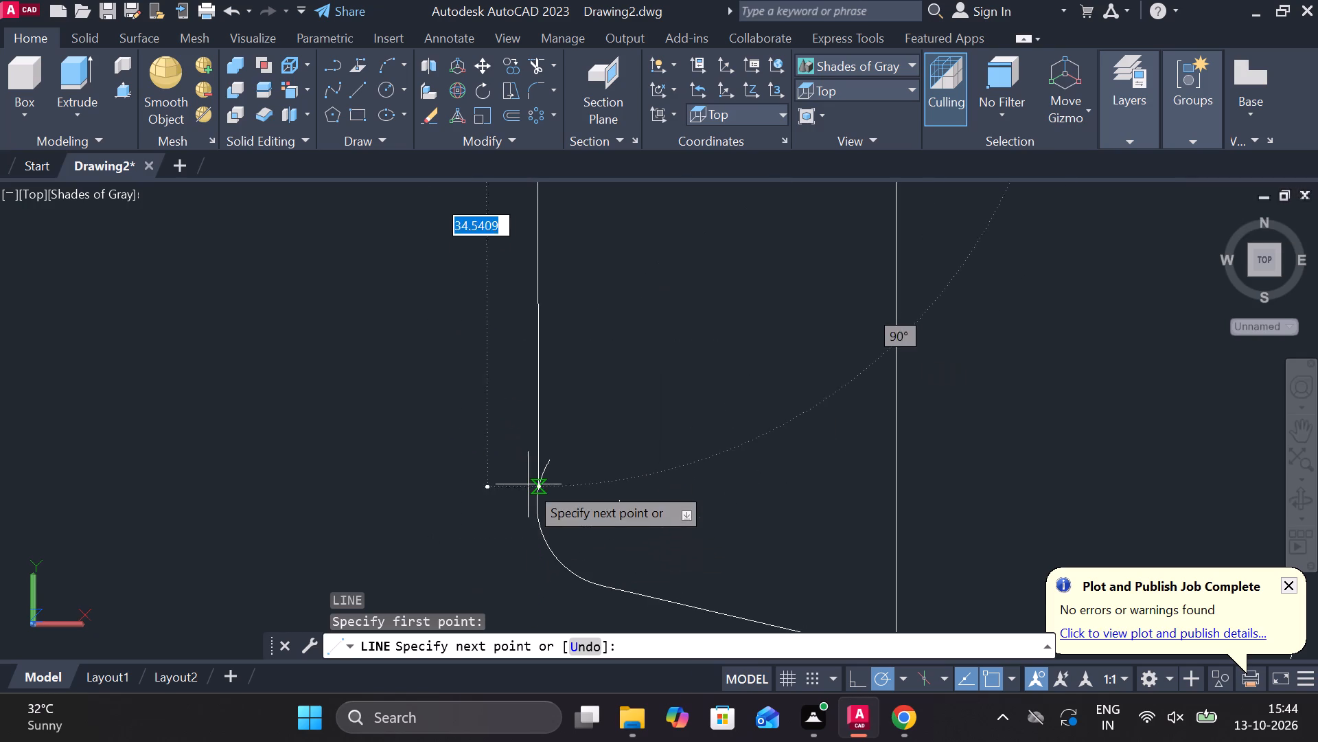
click(532, 521)
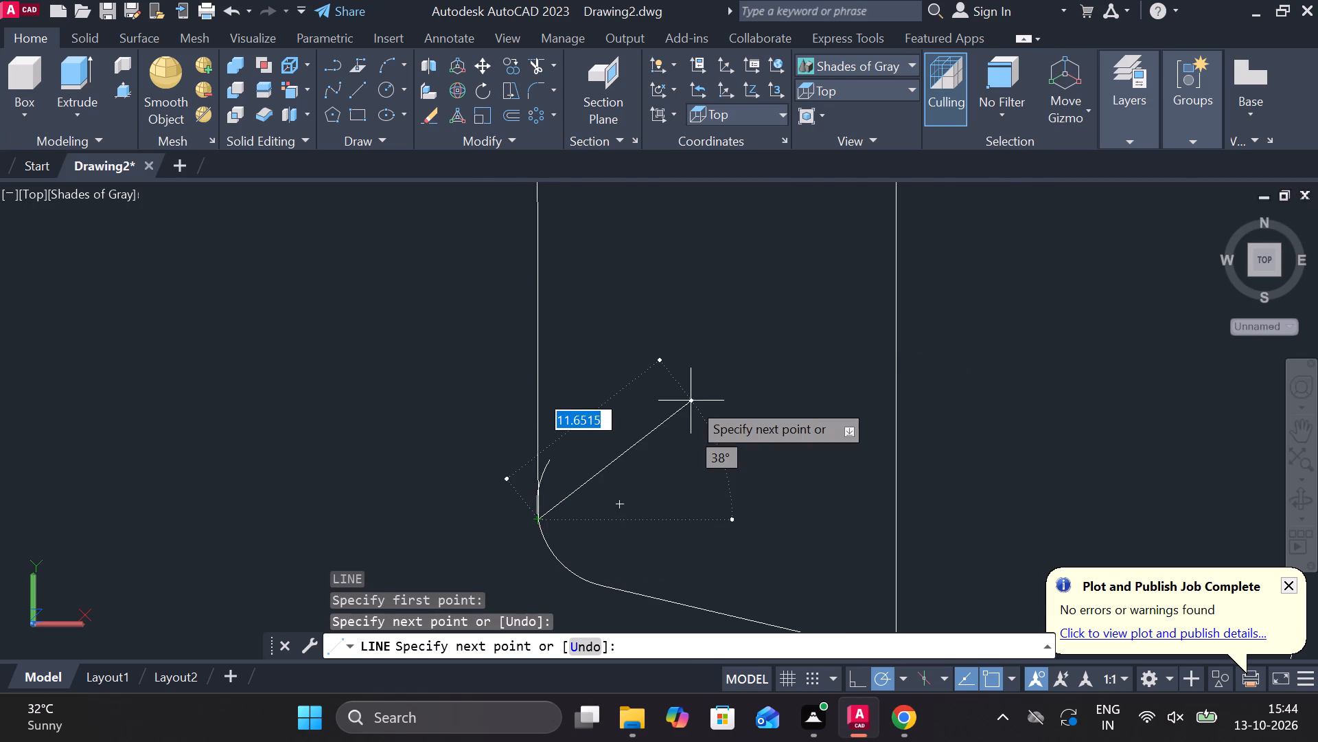
key(Escape)
Trim the arc ends and line overhang where the new line meets the corner arcs at the profile's narrow end.
text(tr)
key(space)
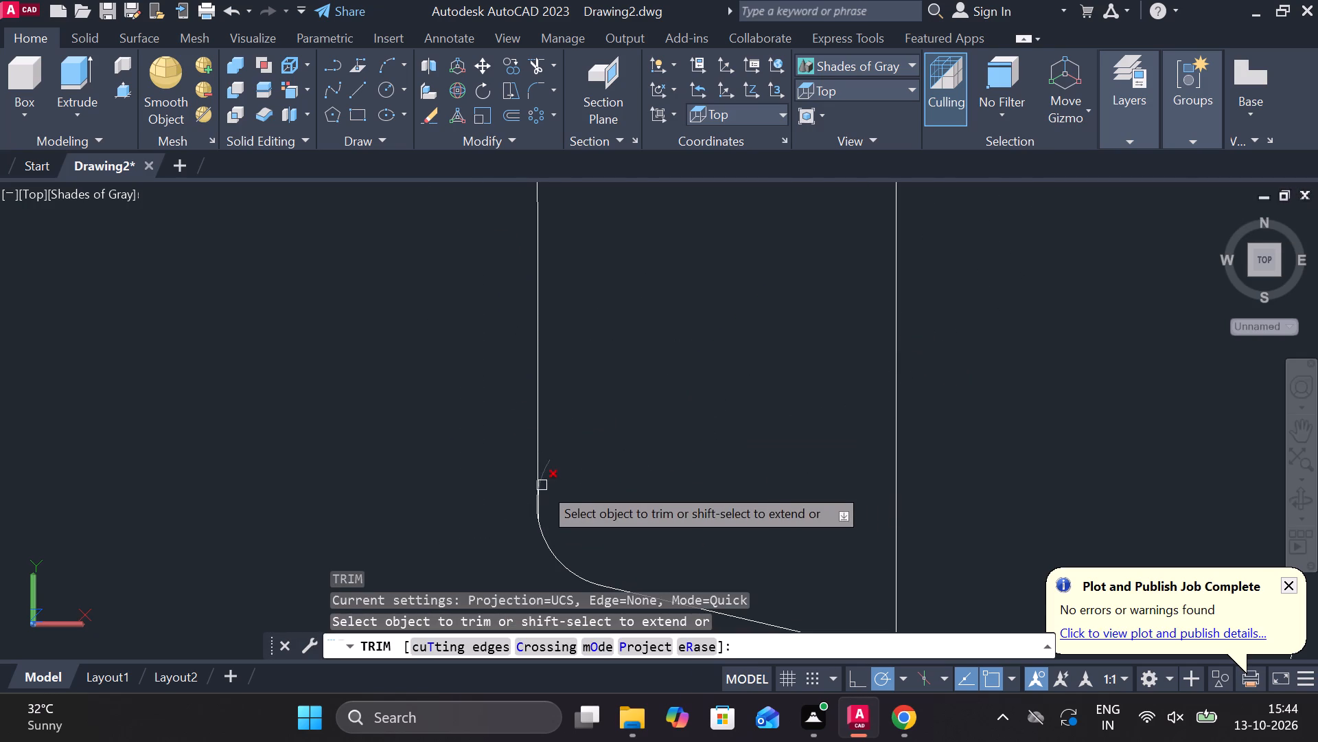
click(544, 482)
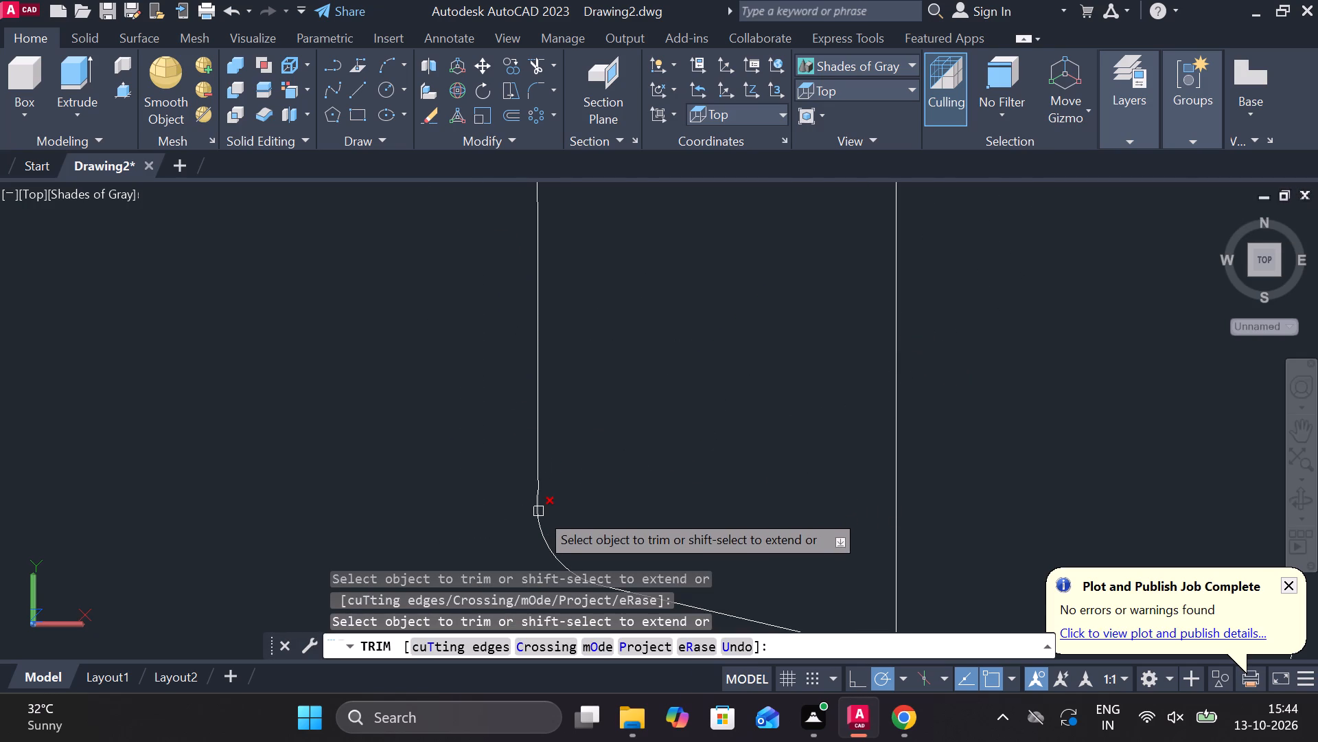
click(539, 506)
scroll(598, 418, down, 1)
middle_drag(599, 382, 625, 486)
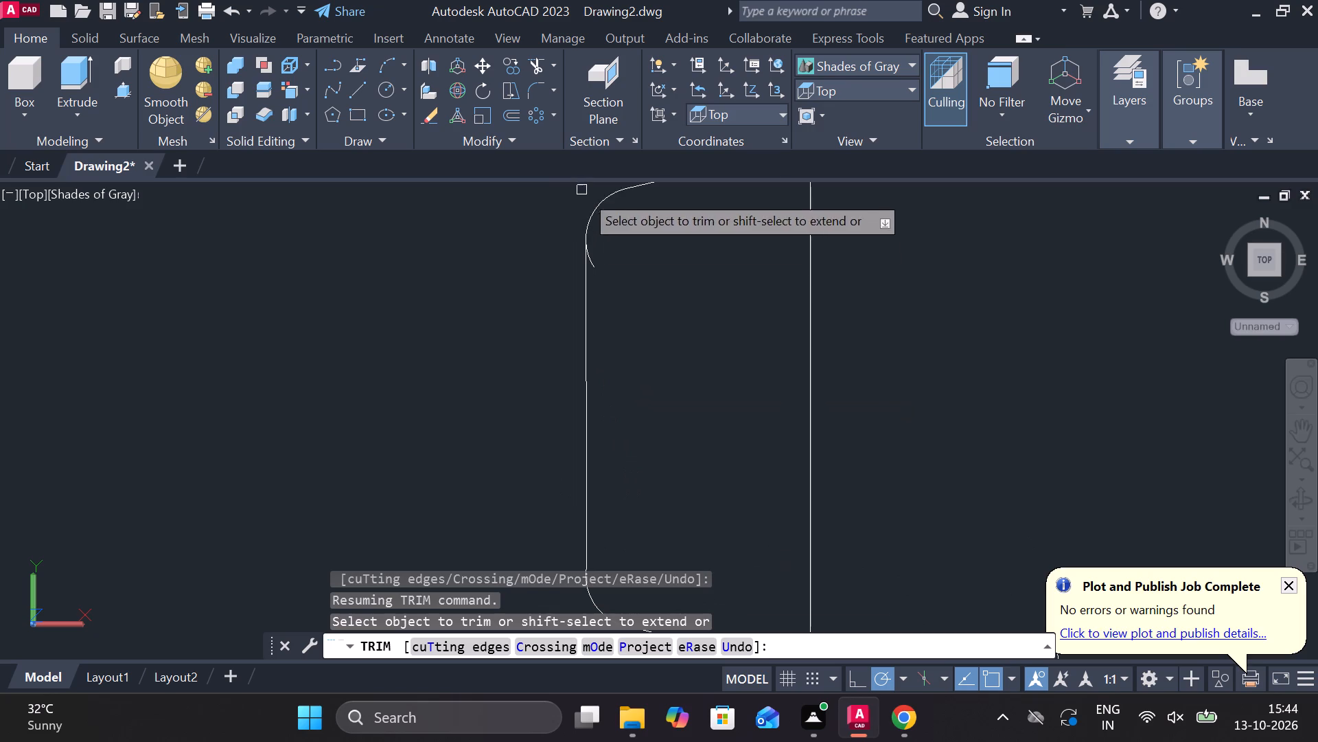
click(590, 253)
scroll(669, 266, down, 1)
middle_drag(667, 266, 626, 266)
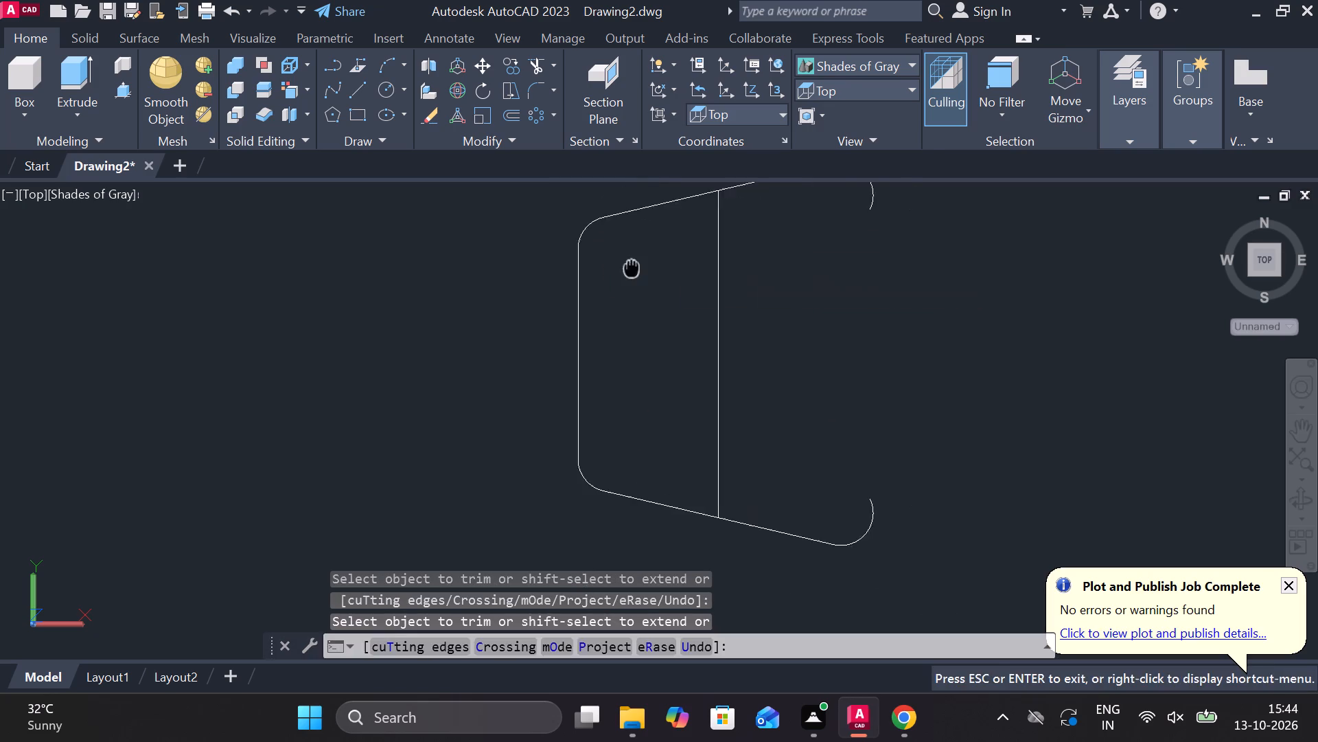
middle_drag(626, 266, 580, 292)
key(Escape)
Draw a vertical line joining the two corner arcs at the wide end of the shorter arm's profile.
key(l)
key(Return)
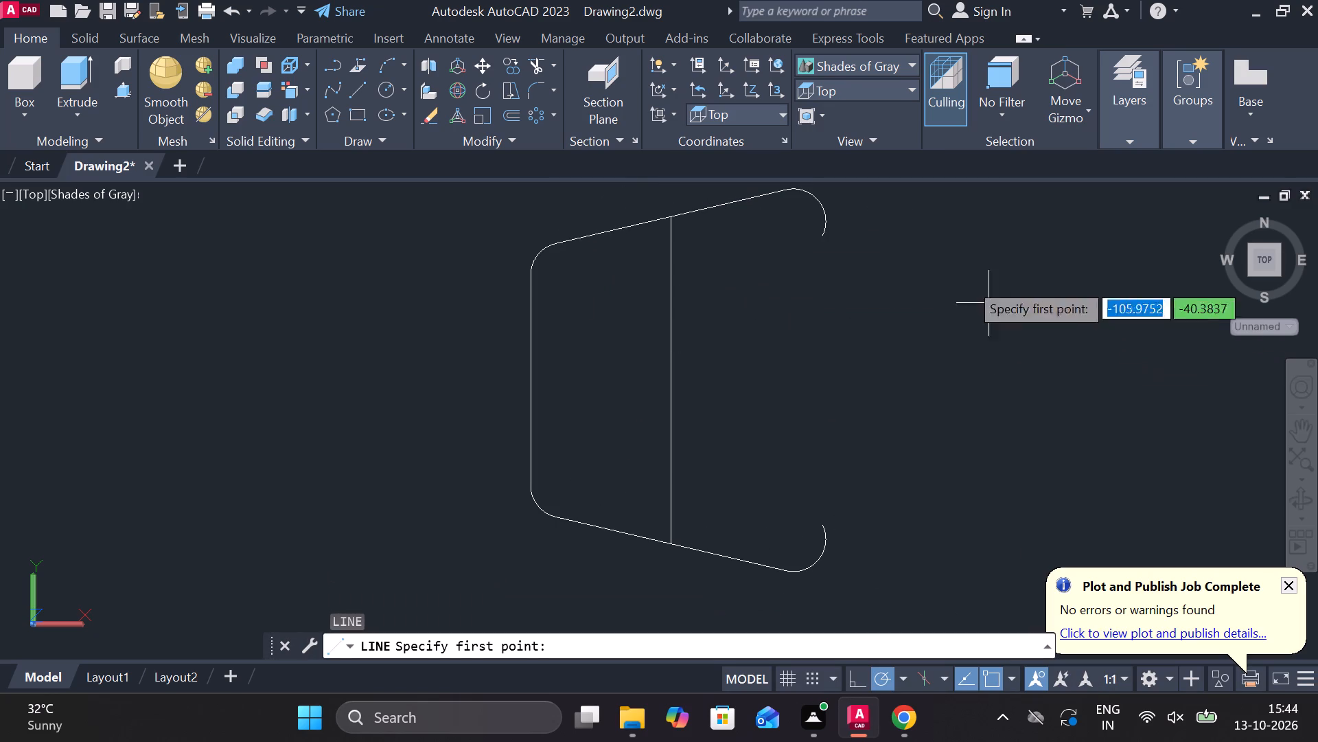
click(824, 220)
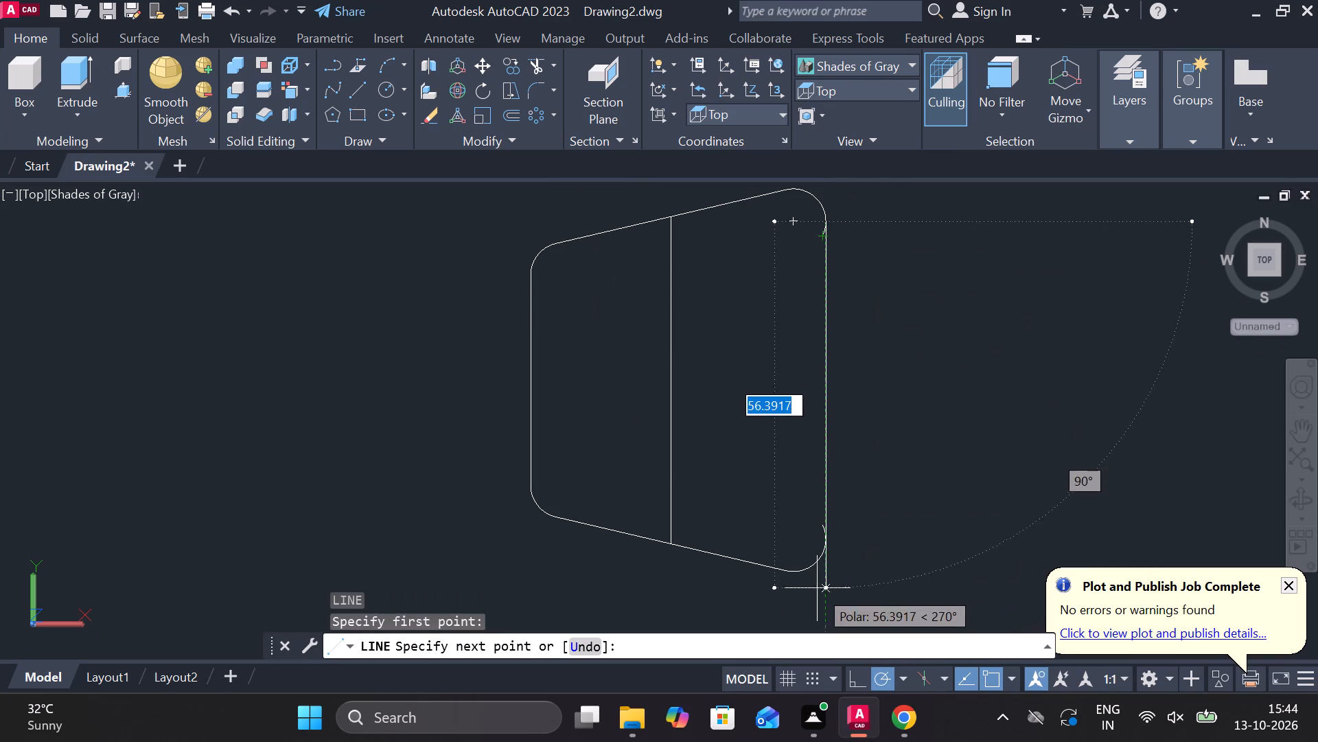
click(818, 548)
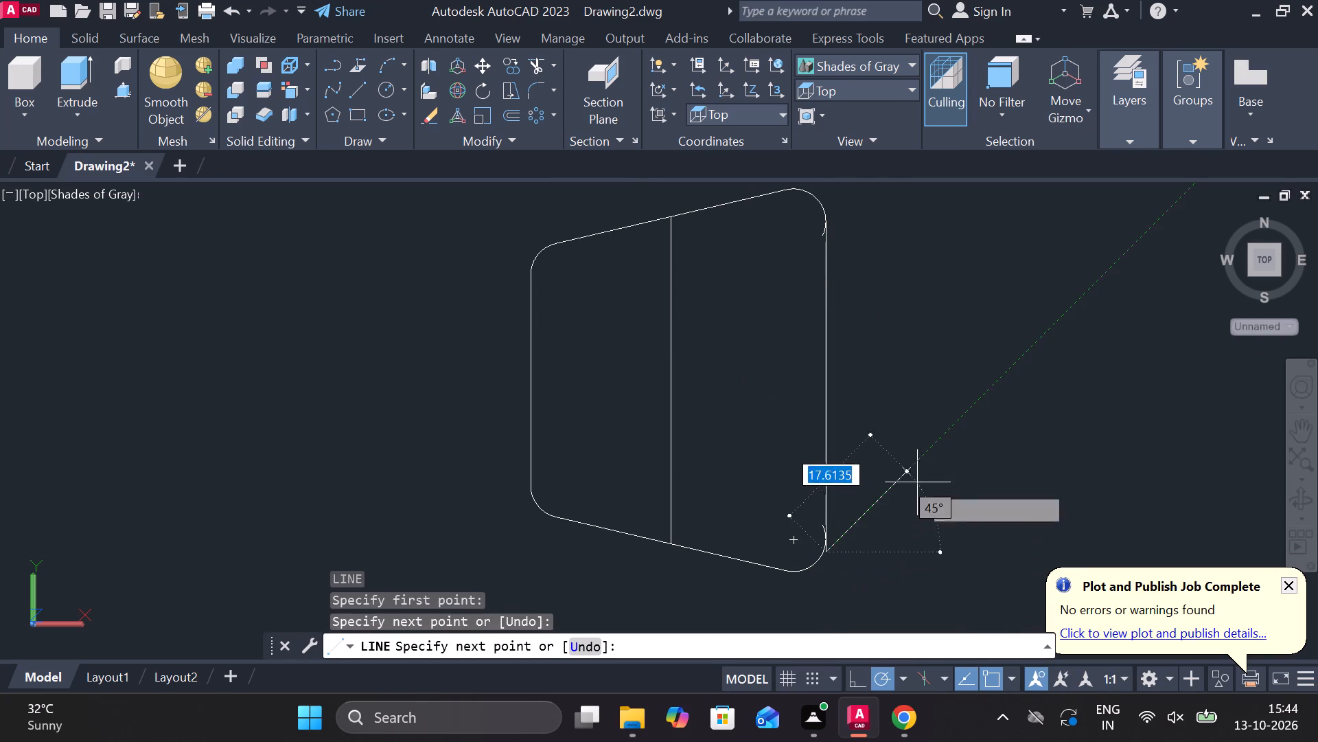
key(Escape)
Trim the line overhang and arc ends where the new vertical line meets the corner arcs at the profile's wide end.
text(tr)
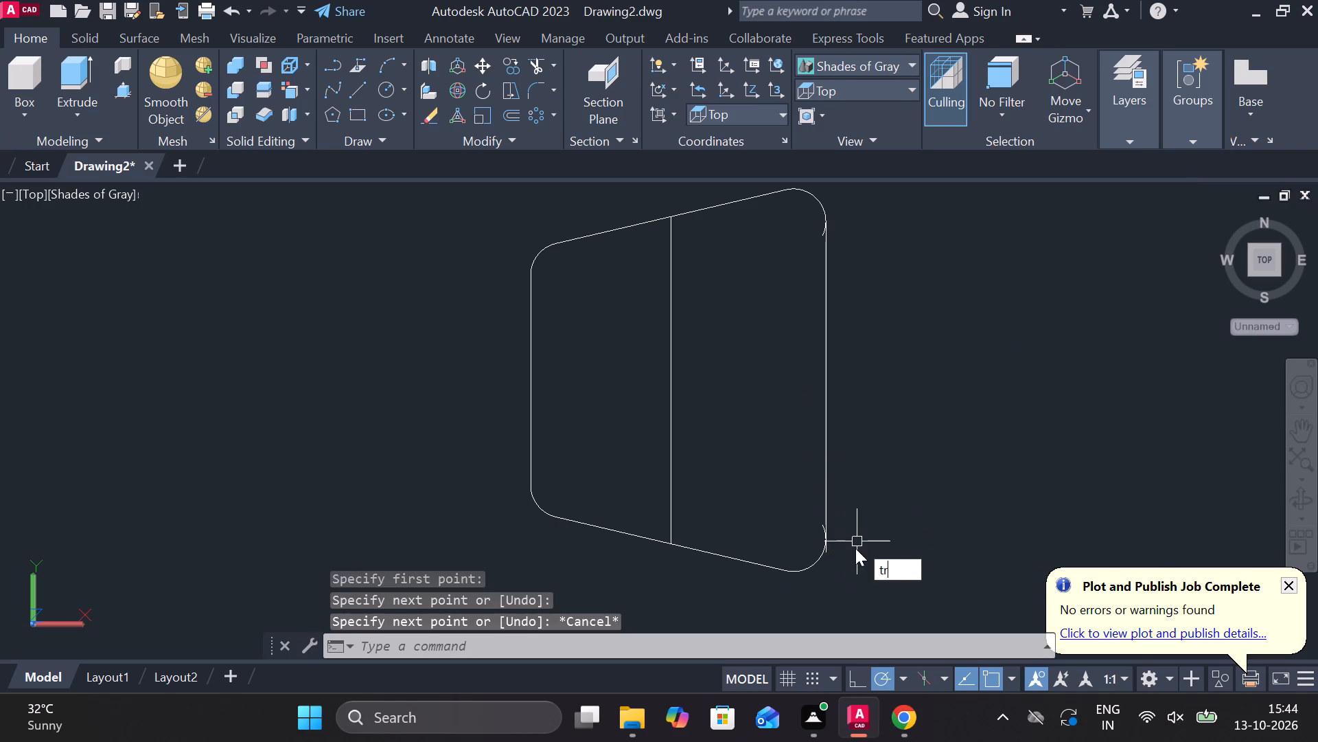
key(space)
scroll(812, 548, up, 3)
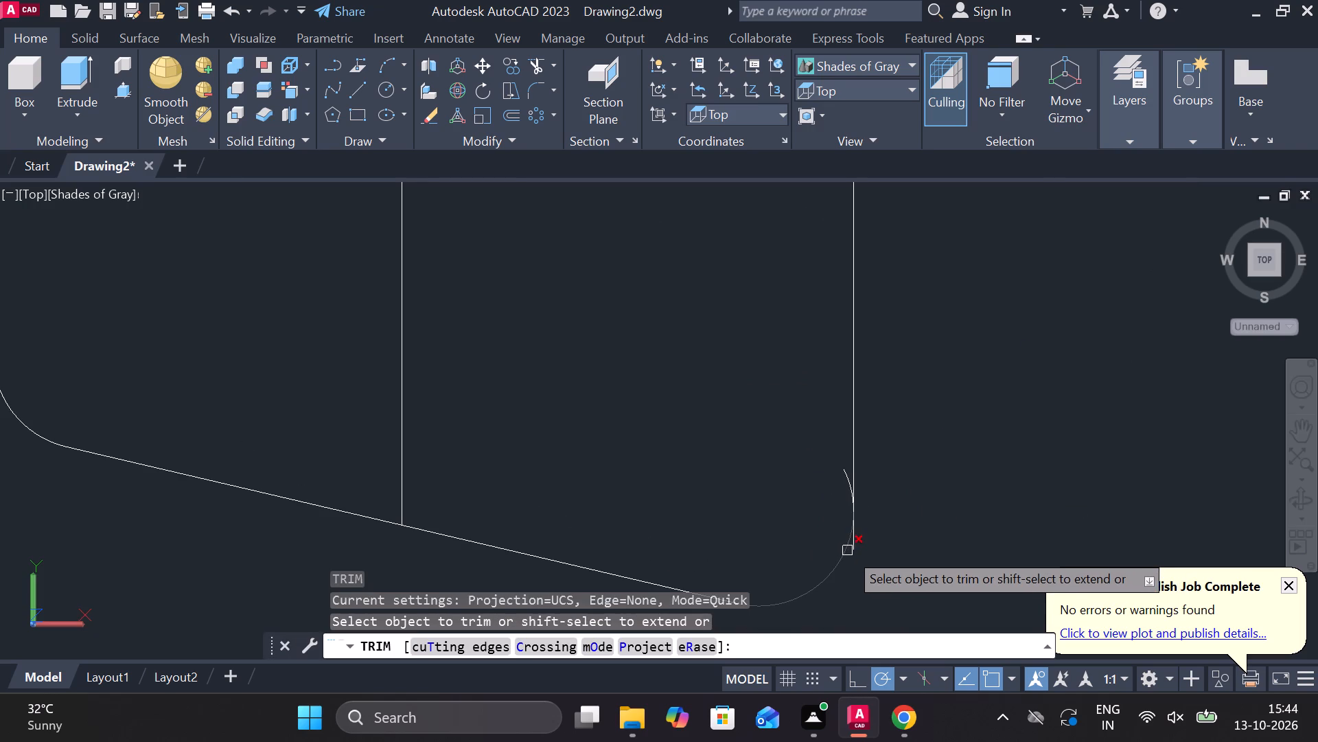
click(857, 551)
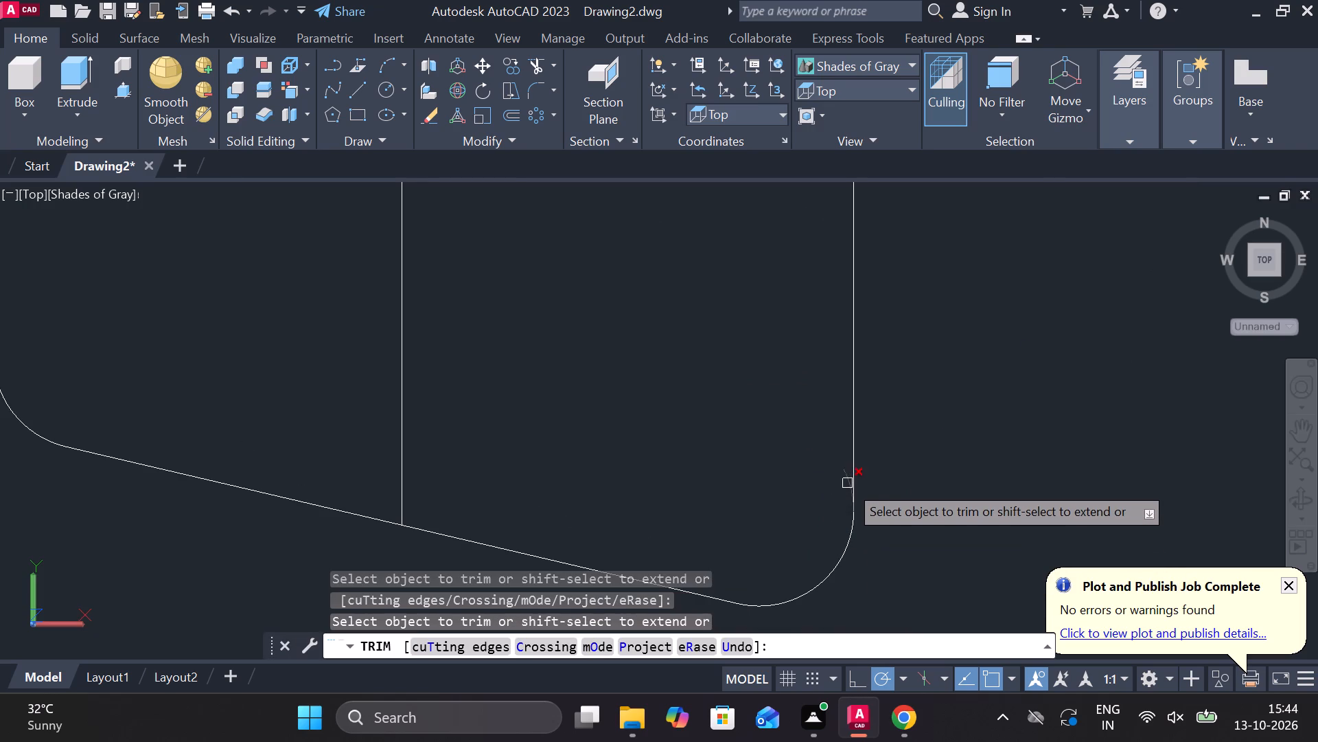
click(848, 484)
scroll(848, 482, down, 3)
scroll(843, 256, up, 3)
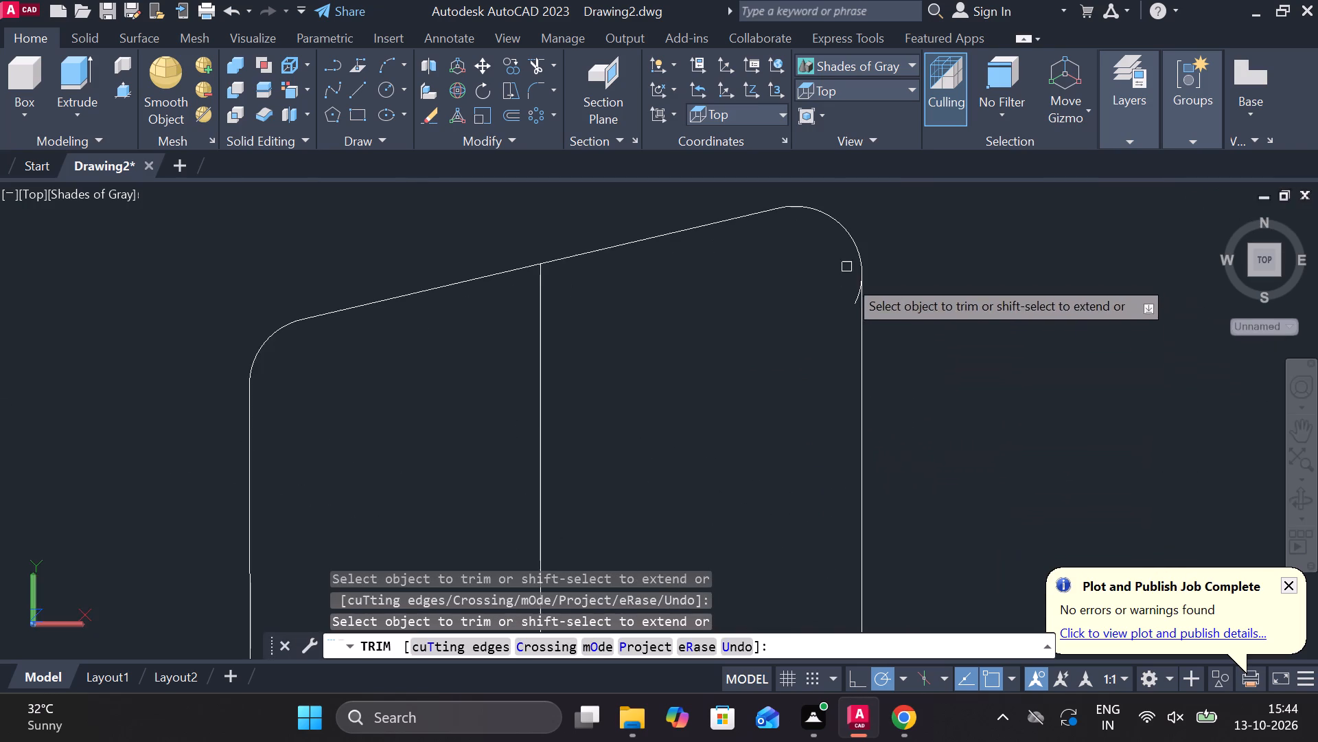
scroll(858, 323, up, 2)
click(851, 278)
scroll(855, 294, down, 4)
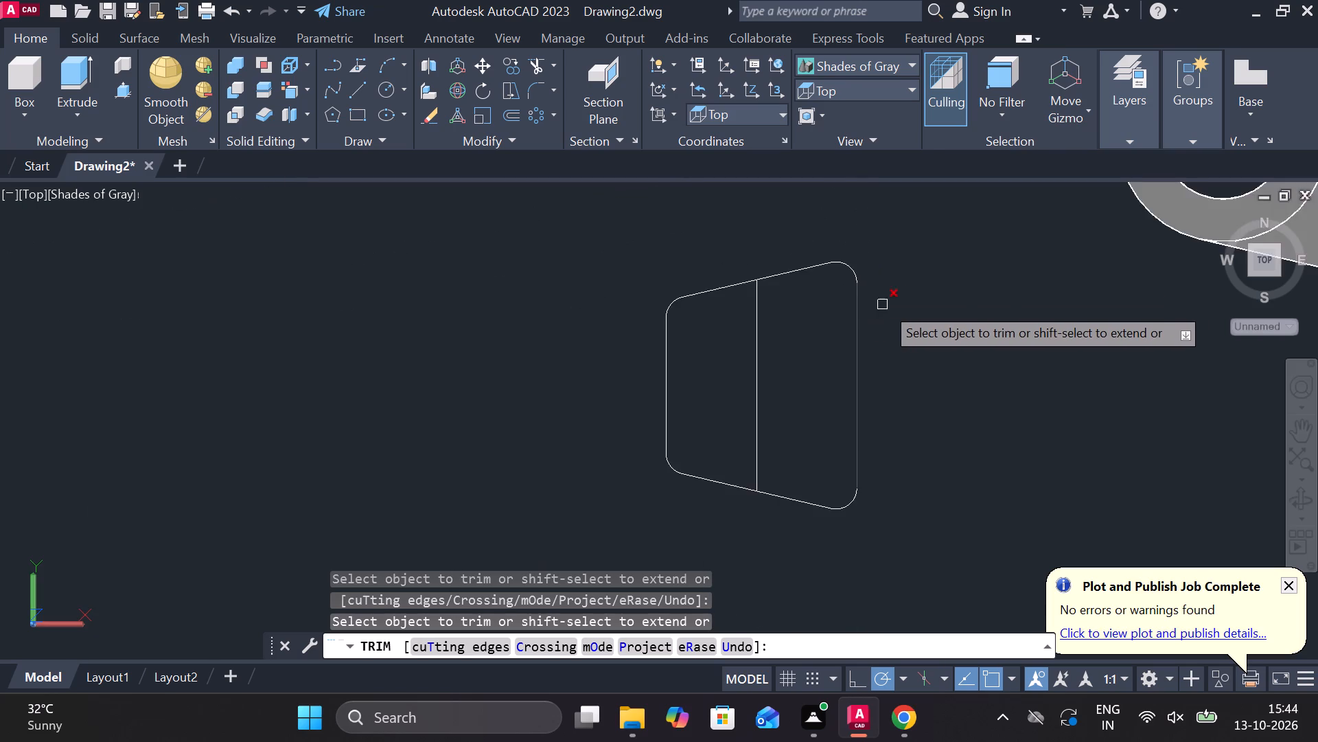
scroll(929, 324, down, 1)
key(Escape)
Move the closed profile with its inner vertical line from that line's midpoint to the midpoint of the shorter arm's centre line.
drag(678, 251, 713, 251)
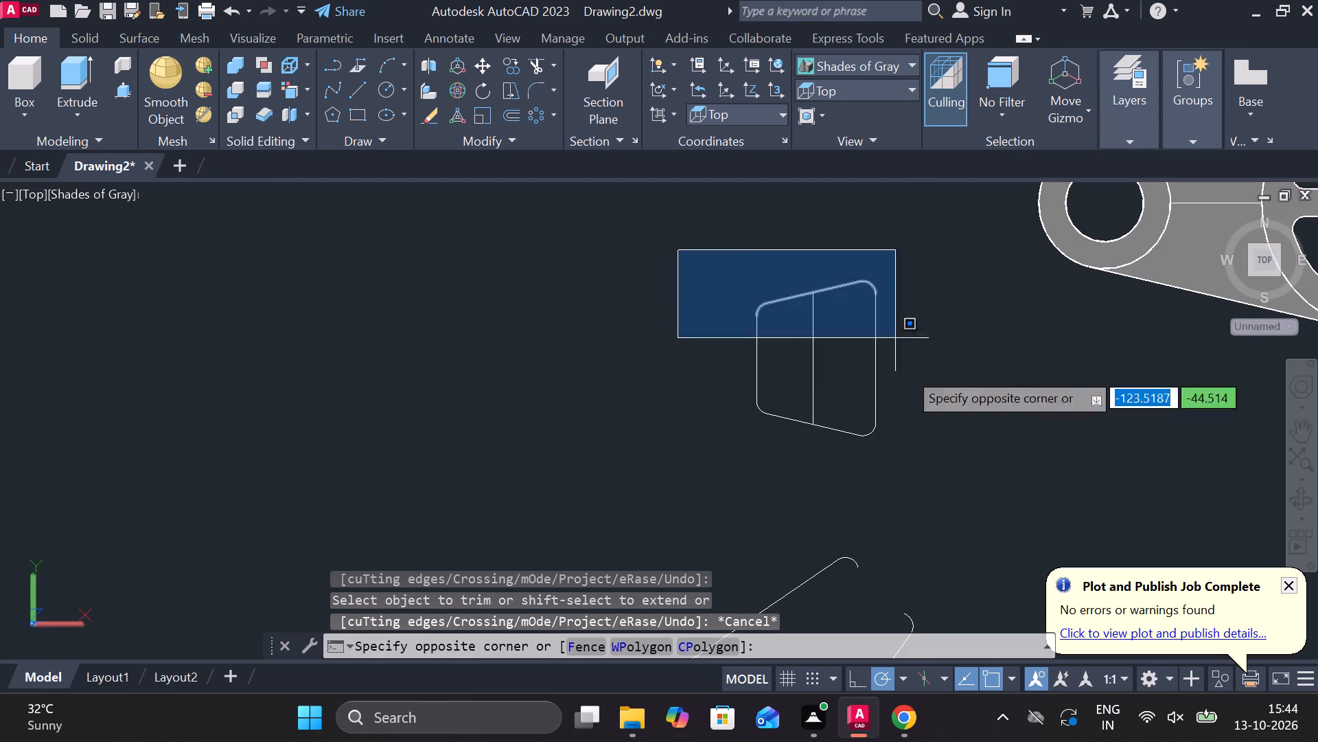
click(984, 467)
key(m)
key(Return)
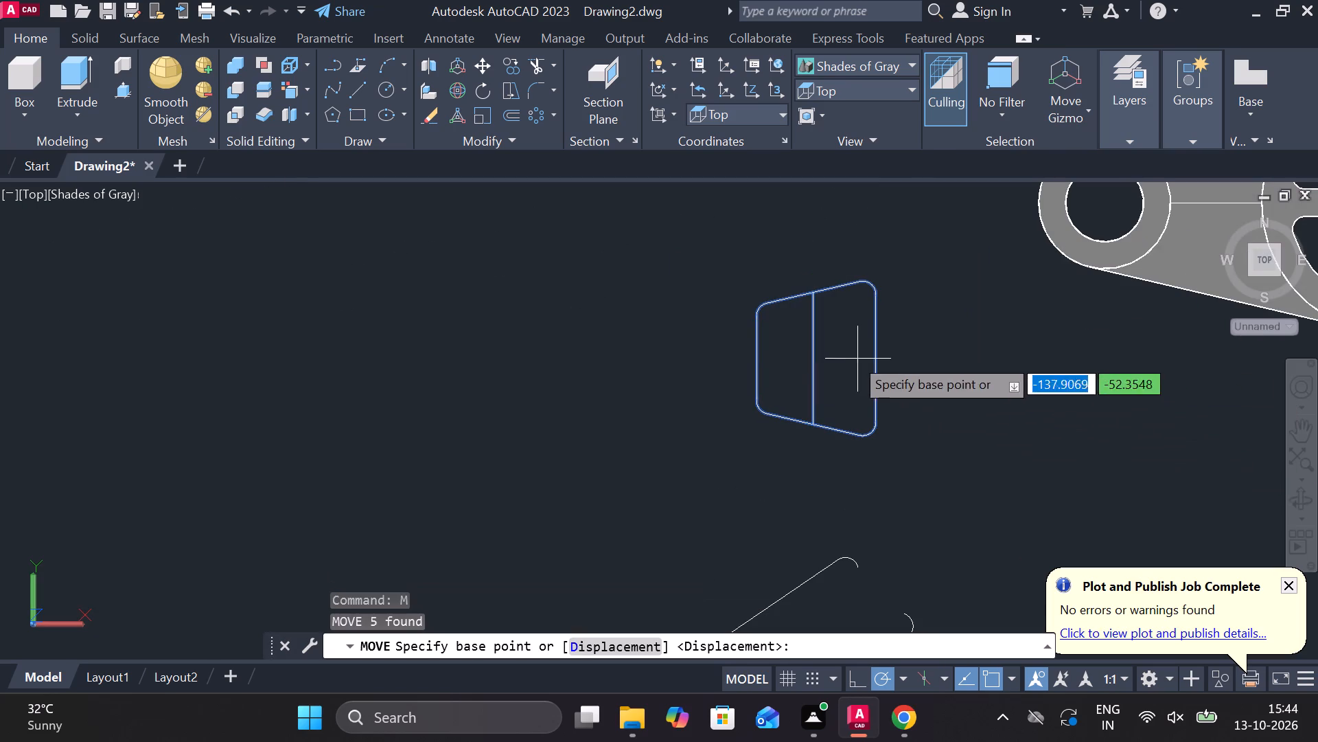
click(818, 361)
middle_drag(932, 398, 559, 481)
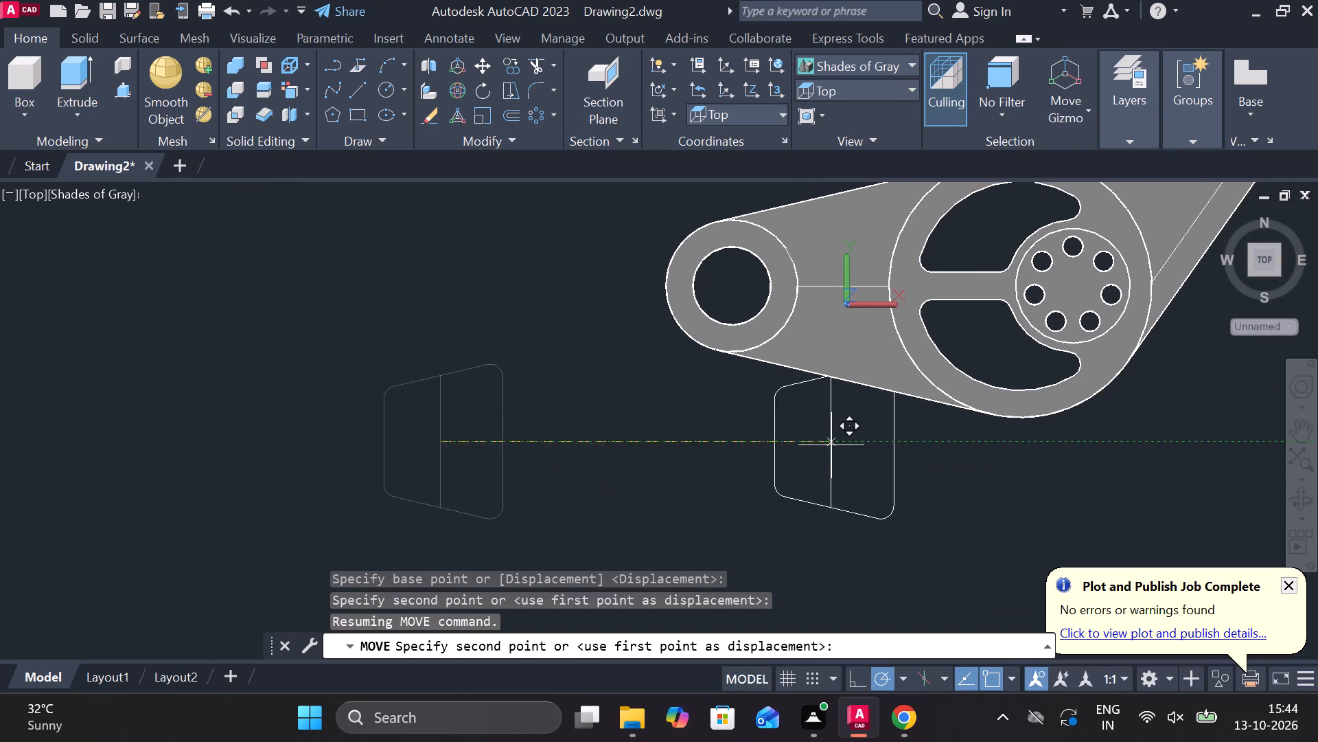
middle_drag(1085, 328, 691, 435)
scroll(767, 244, down, 1)
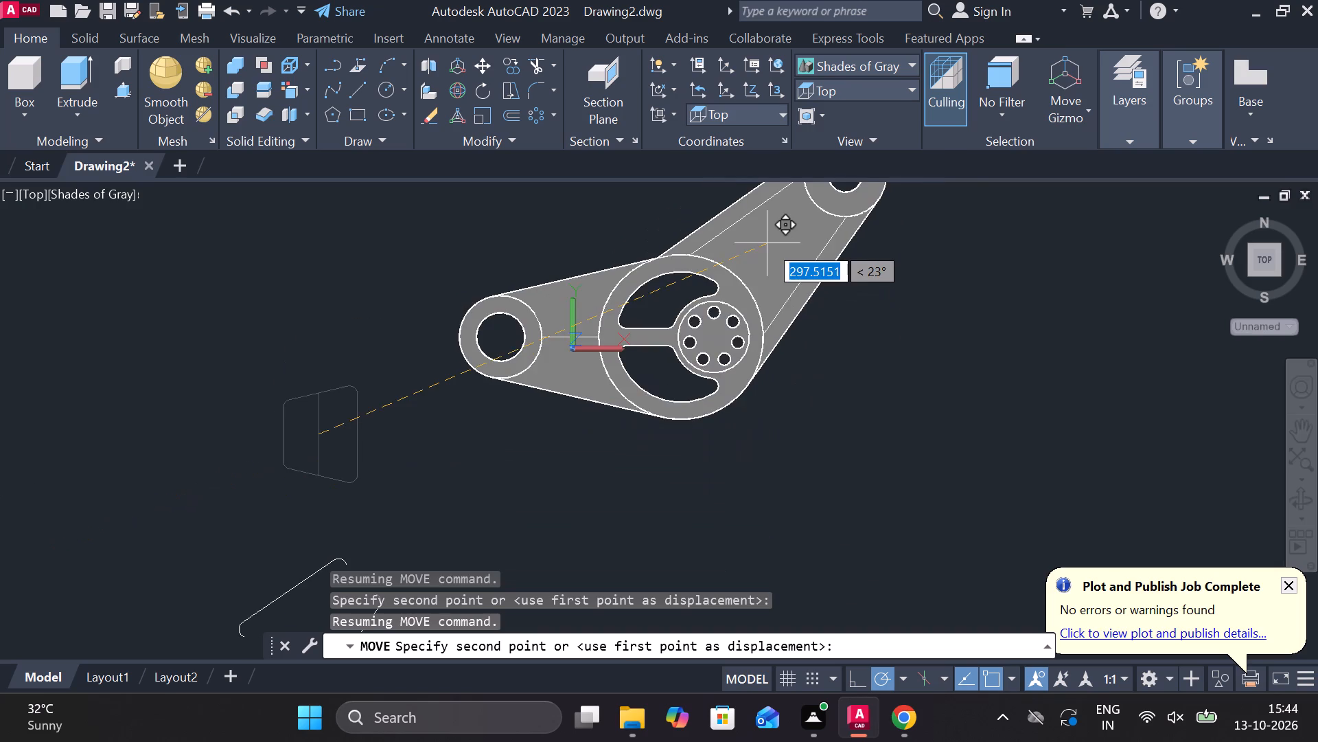
scroll(770, 244, up, 2)
scroll(778, 238, down, 3)
scroll(657, 291, up, 2)
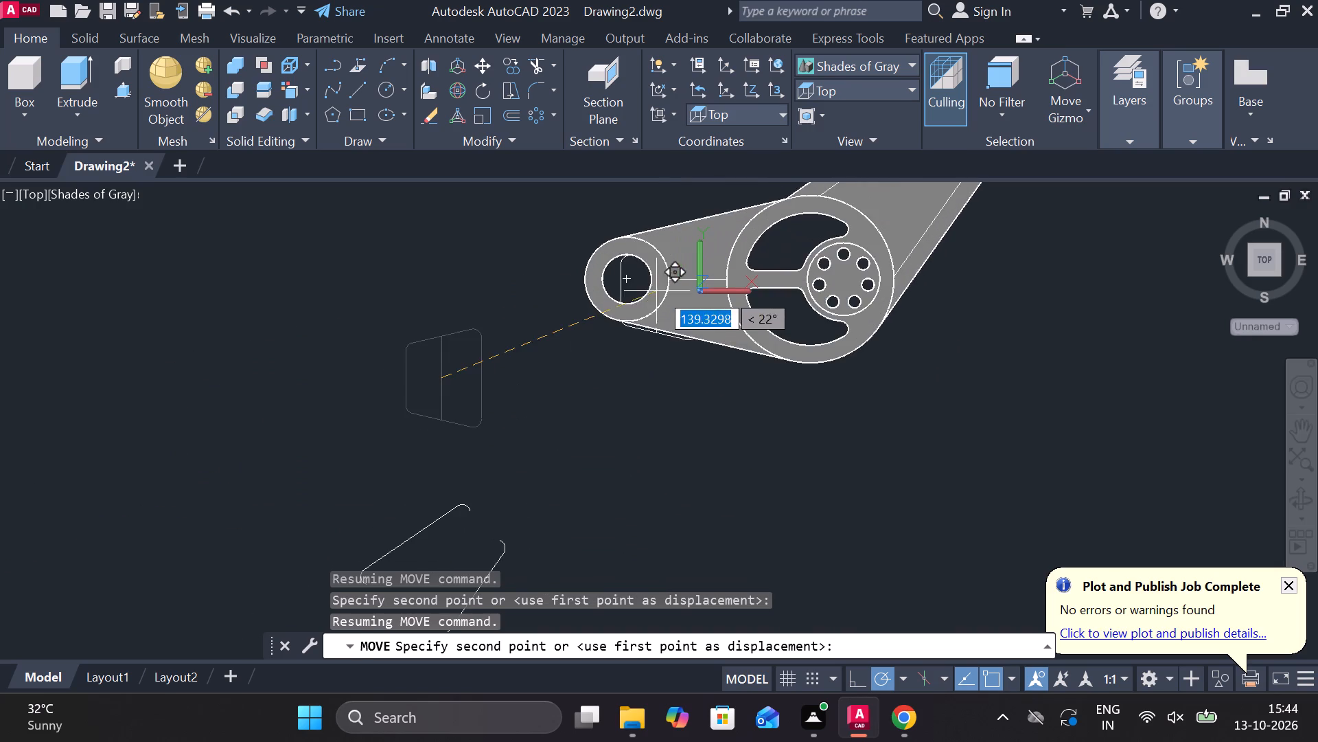
scroll(710, 271, up, 4)
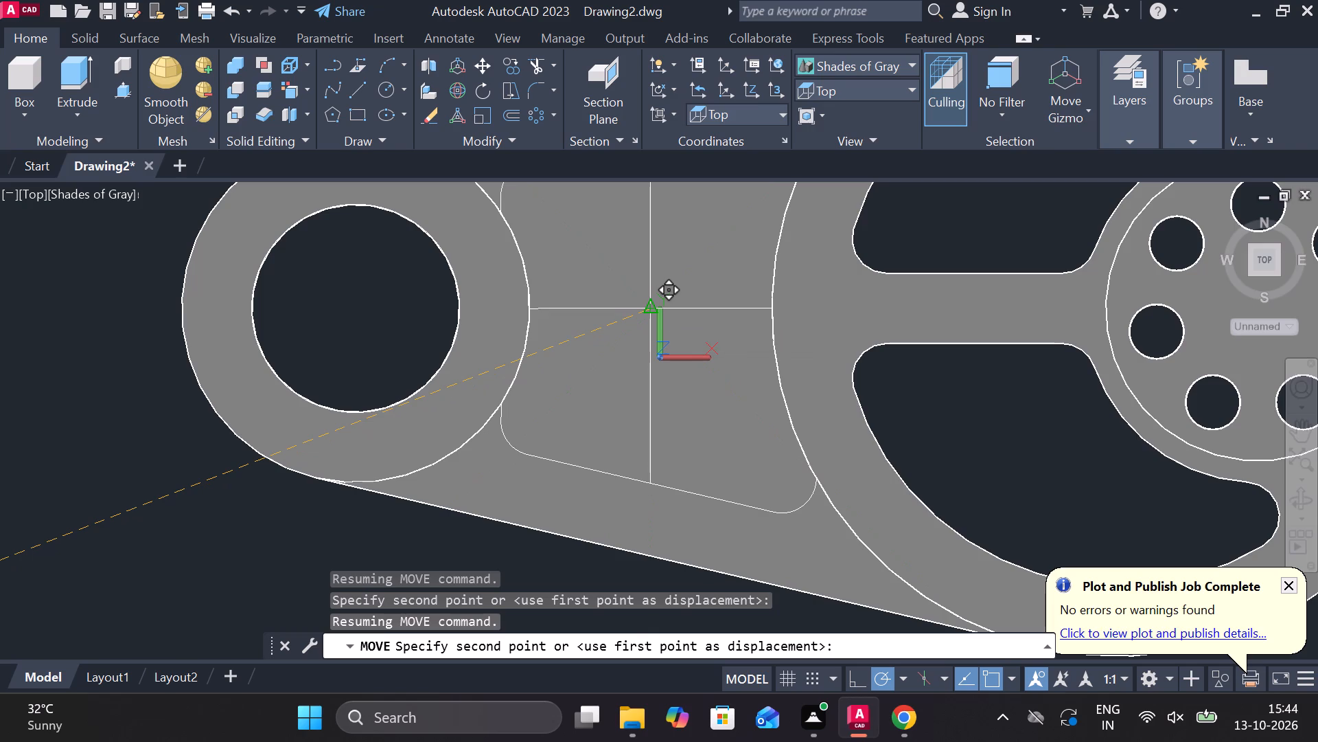
click(655, 314)
key(Escape)
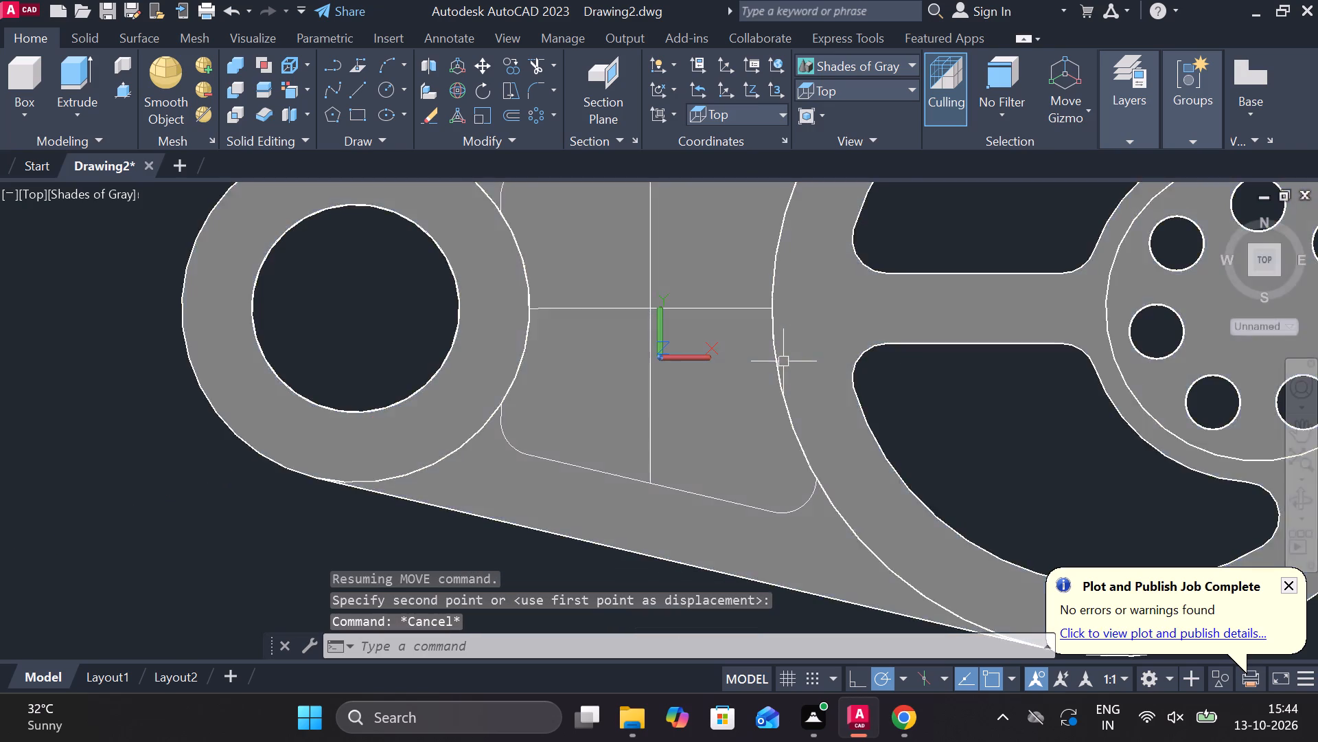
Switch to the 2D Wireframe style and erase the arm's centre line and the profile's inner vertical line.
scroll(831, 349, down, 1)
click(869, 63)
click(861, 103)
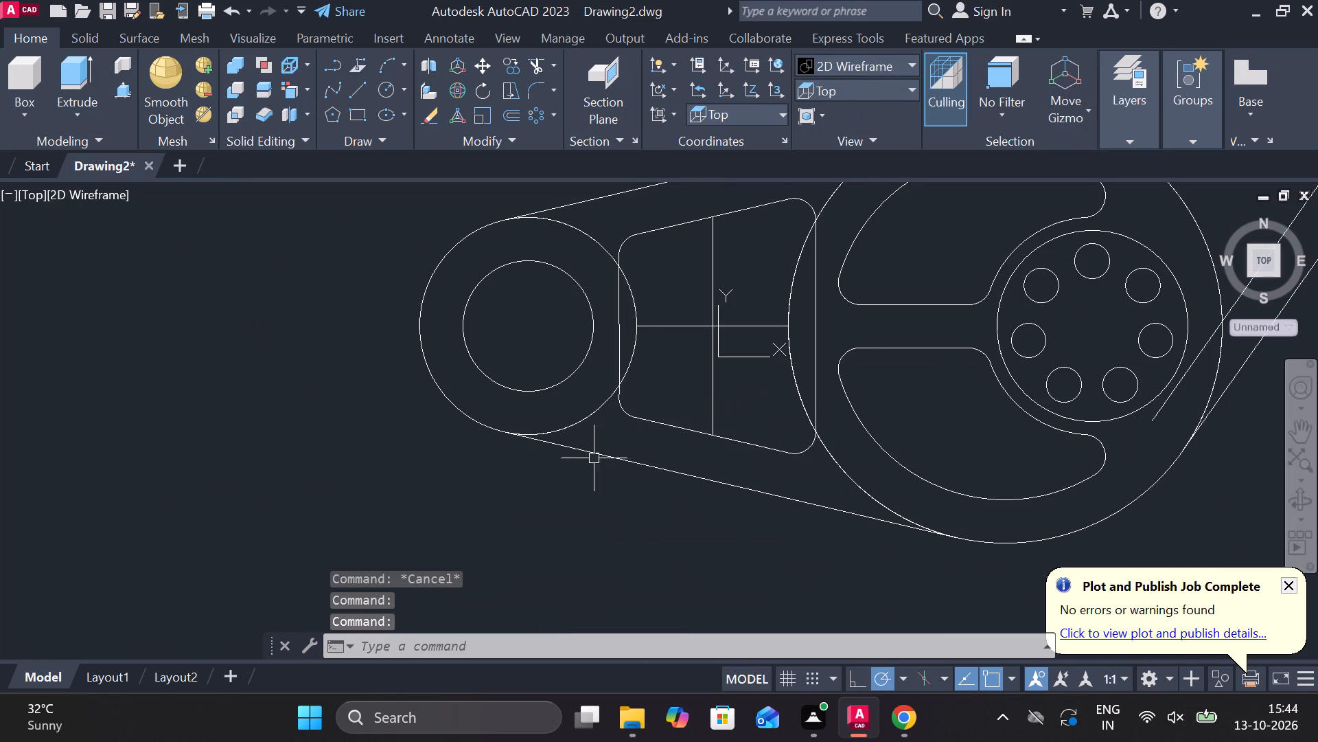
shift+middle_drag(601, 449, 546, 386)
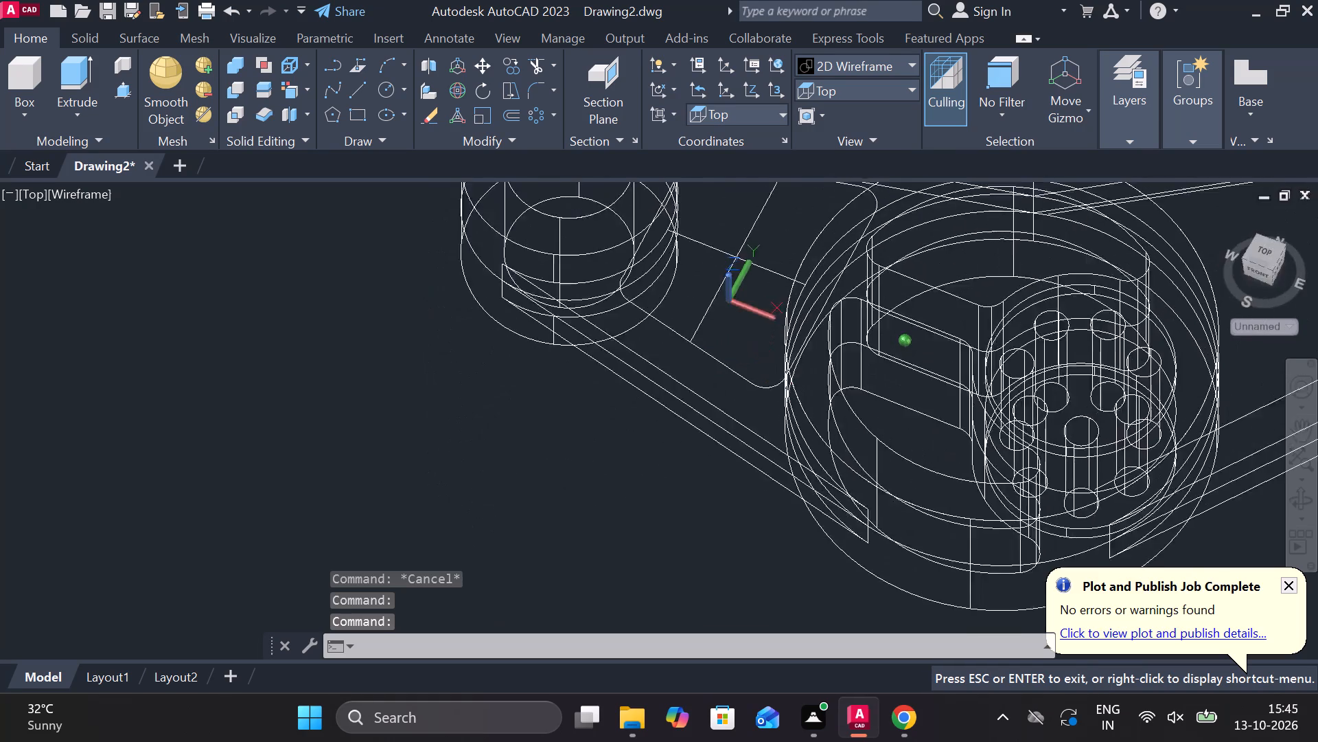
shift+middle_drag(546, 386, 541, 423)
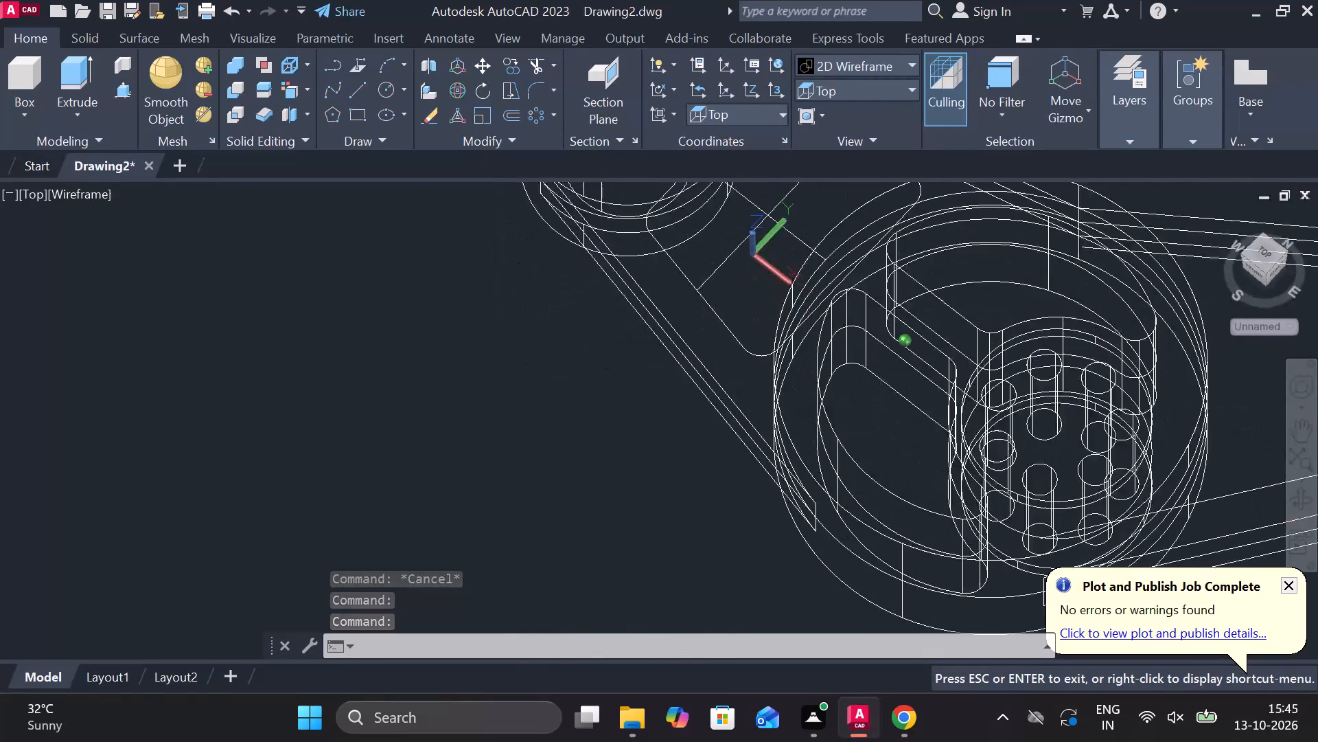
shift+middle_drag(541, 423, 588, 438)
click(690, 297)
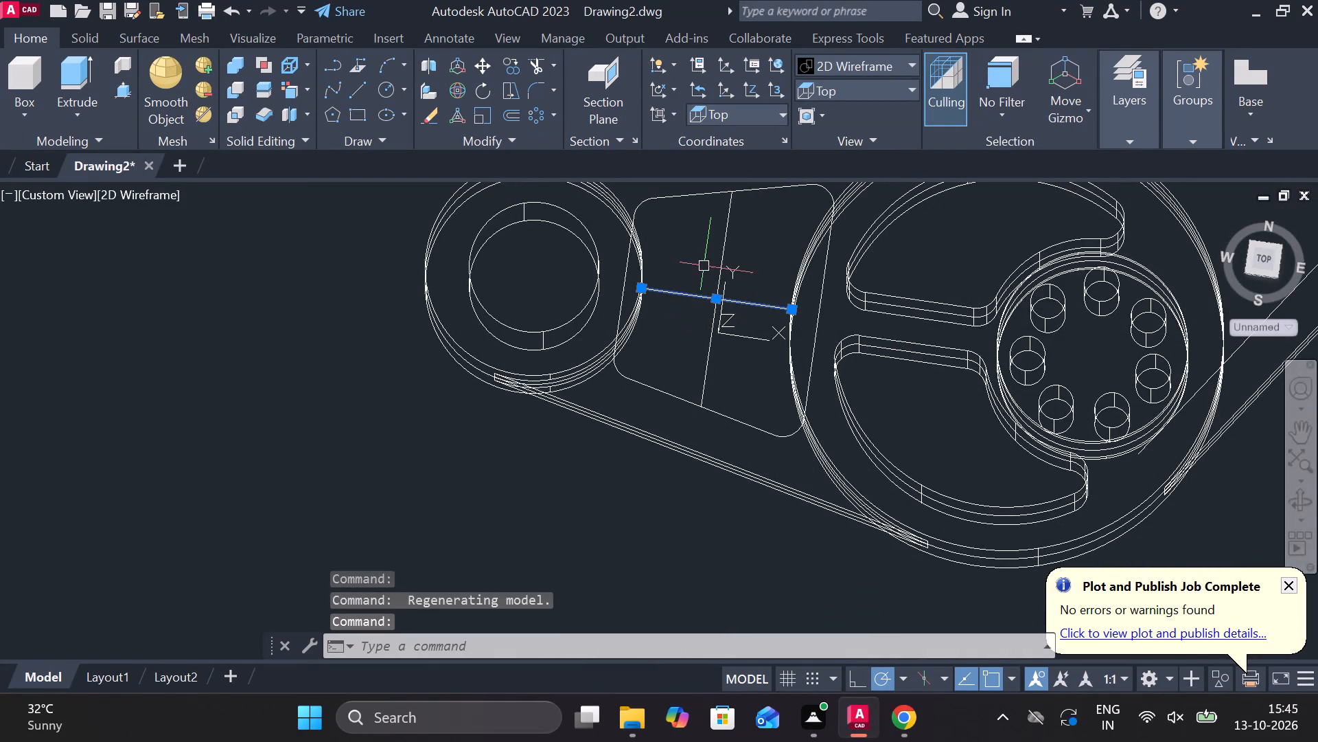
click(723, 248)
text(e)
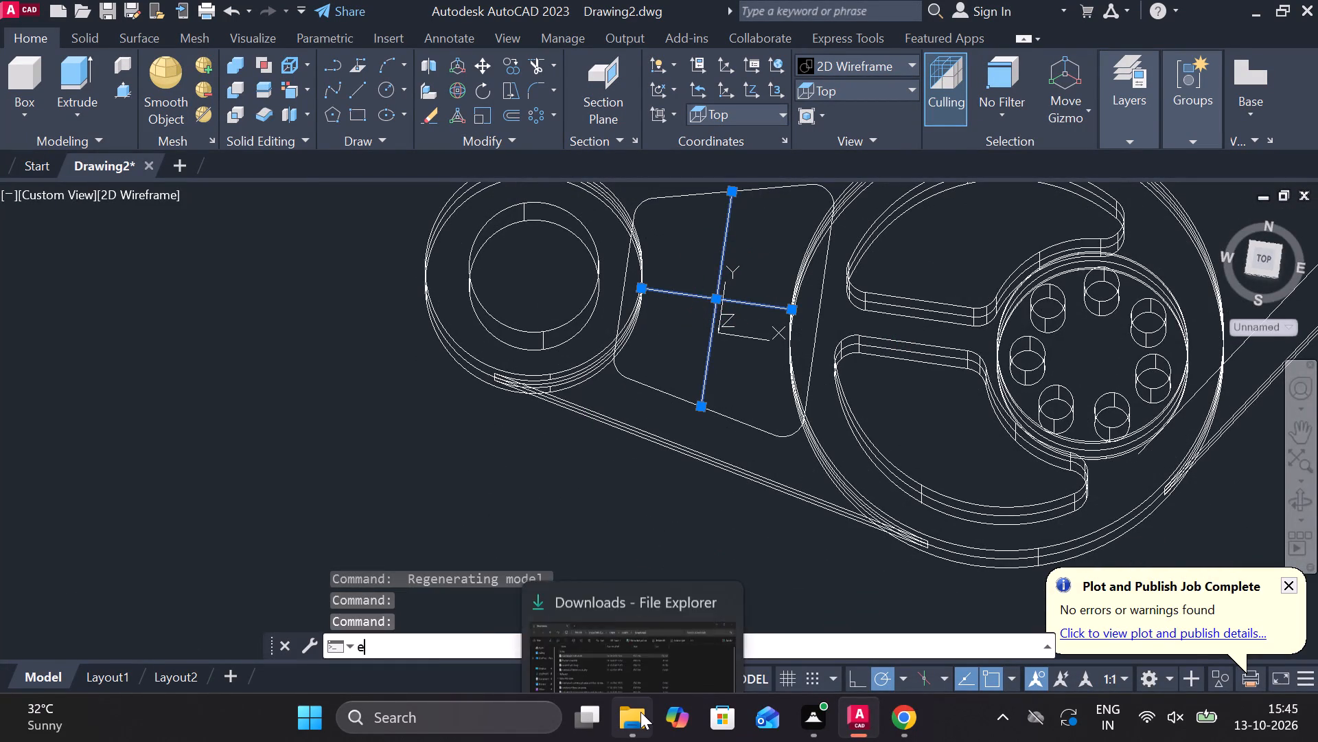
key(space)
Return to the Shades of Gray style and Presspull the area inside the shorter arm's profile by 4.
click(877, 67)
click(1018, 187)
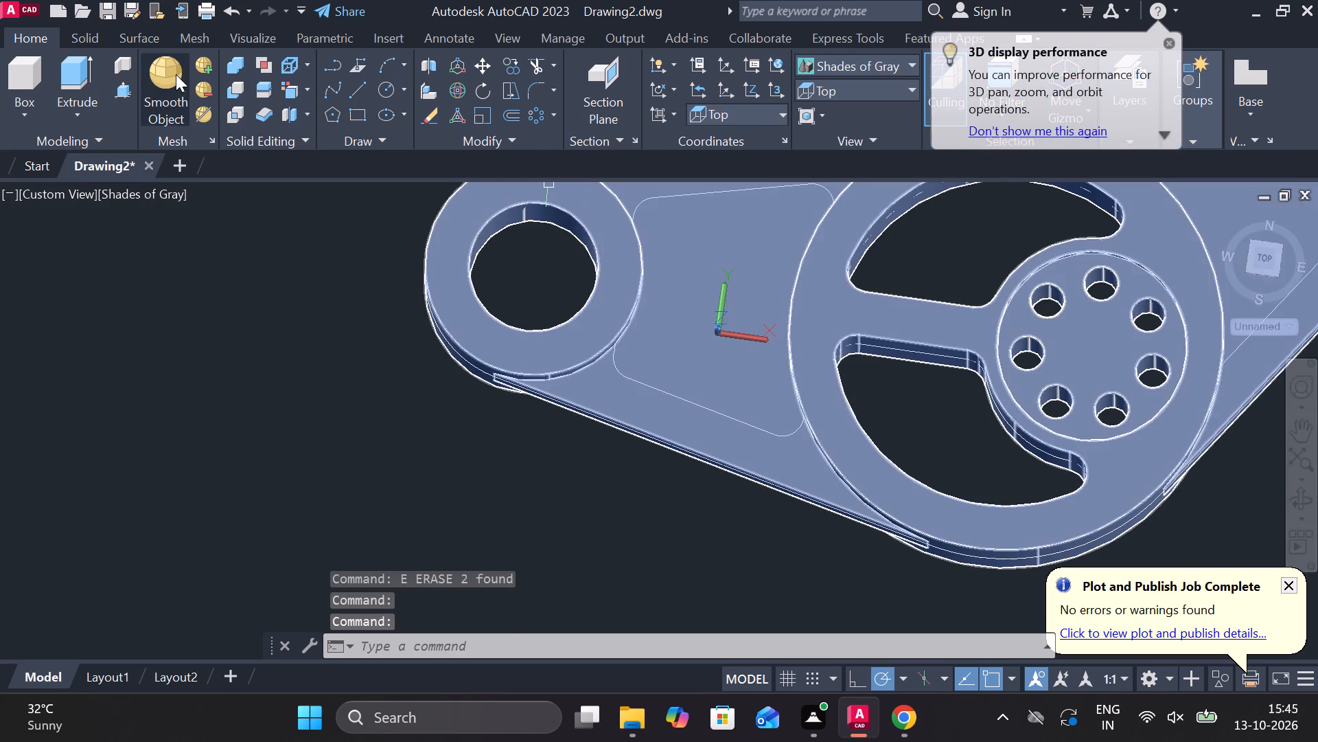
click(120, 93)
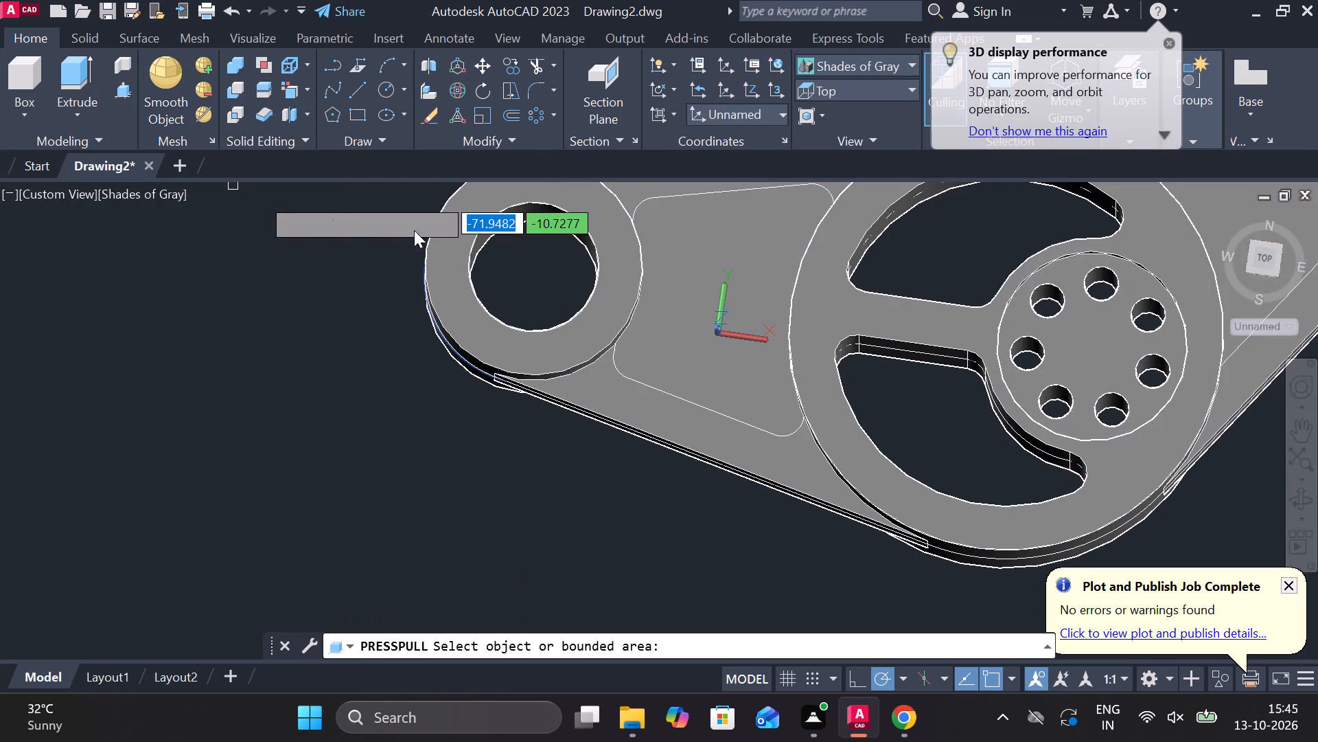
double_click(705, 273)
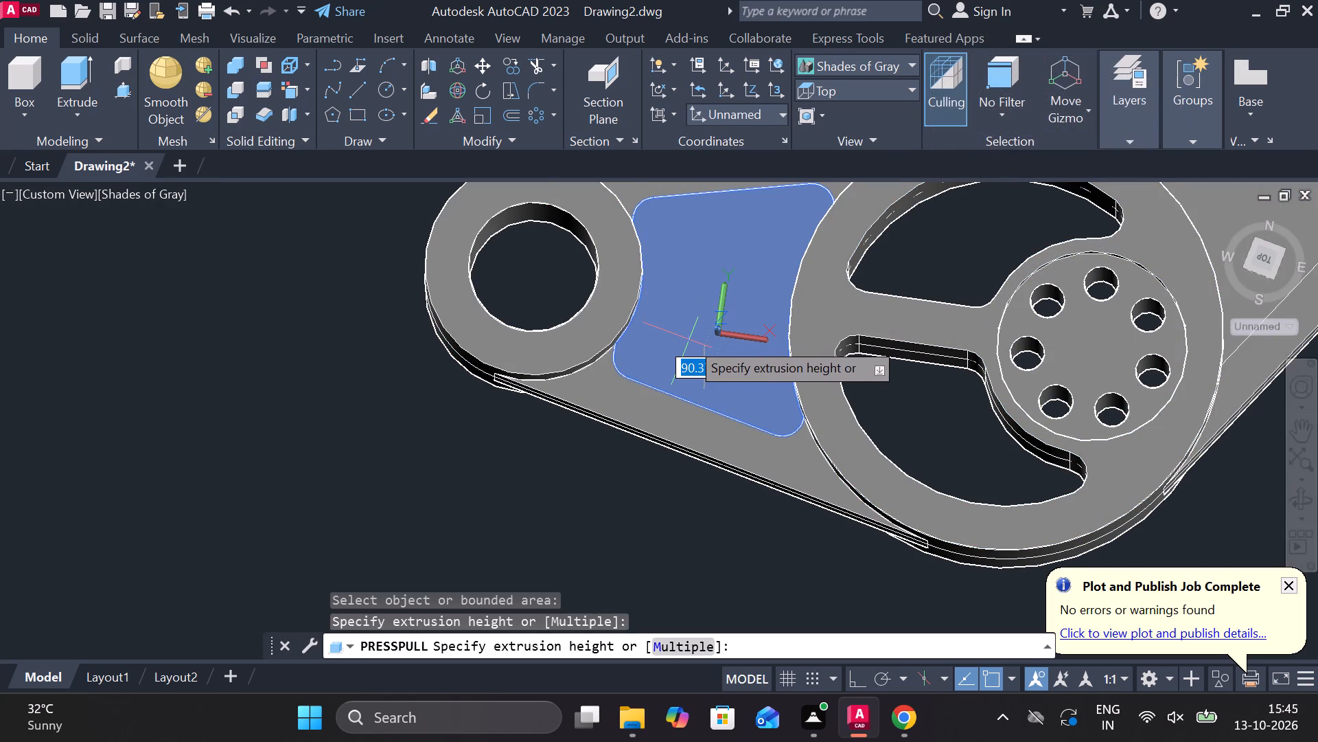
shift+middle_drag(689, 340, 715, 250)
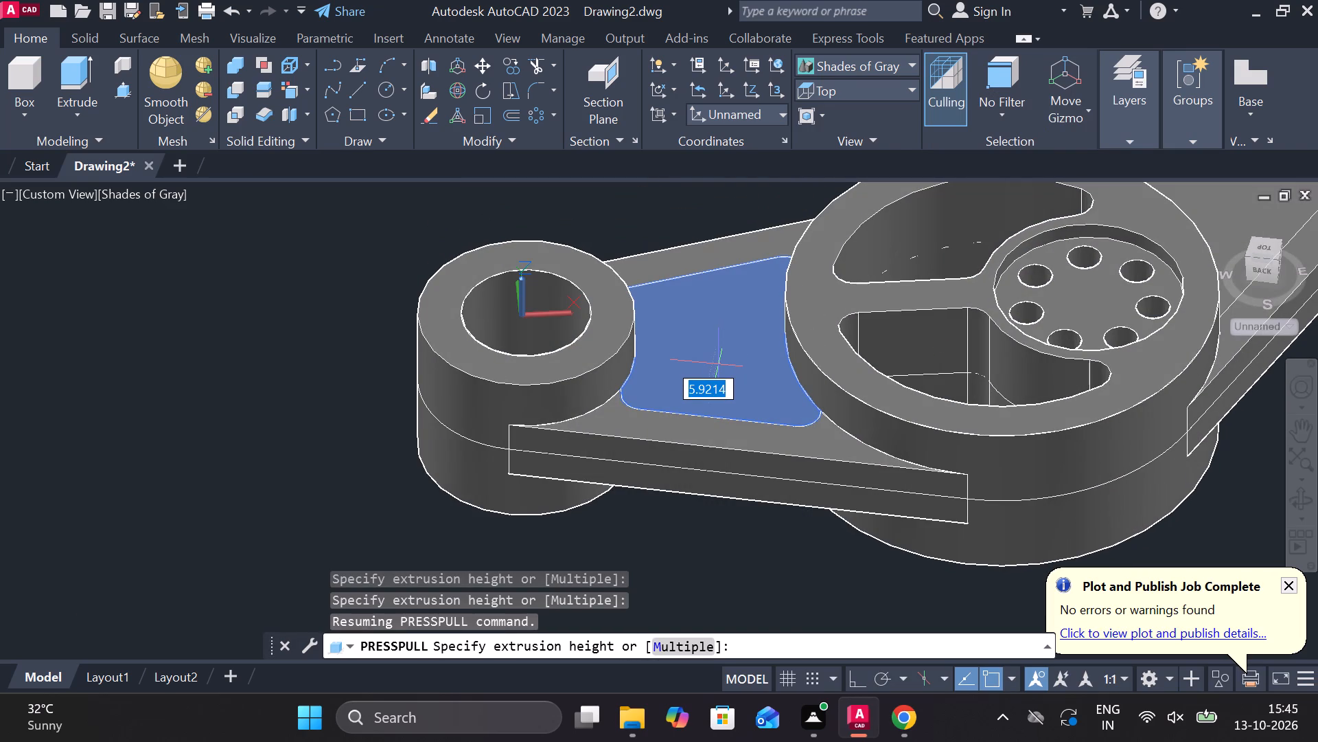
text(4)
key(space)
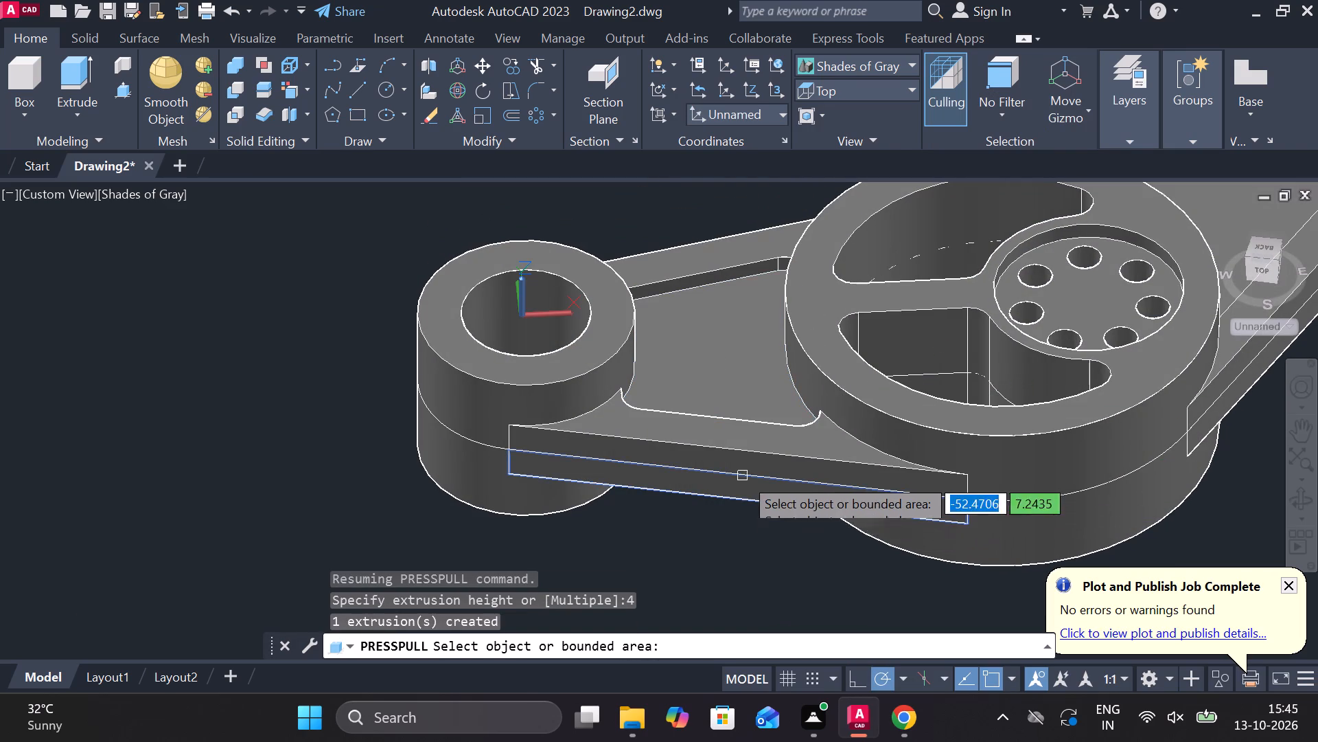
Examine the pressed area on the shorter arm from several angles.
shift+middle_drag(786, 472, 857, 537)
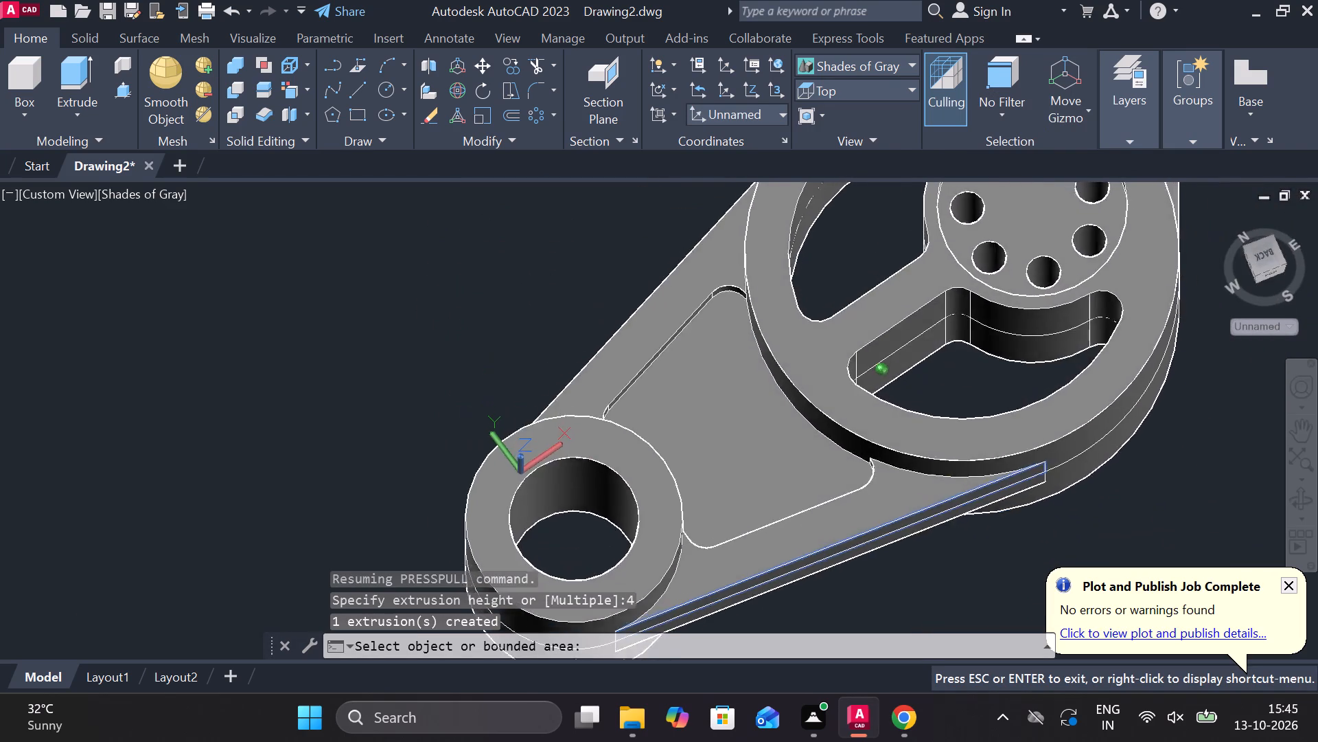
shift+middle_drag(857, 537, 703, 457)
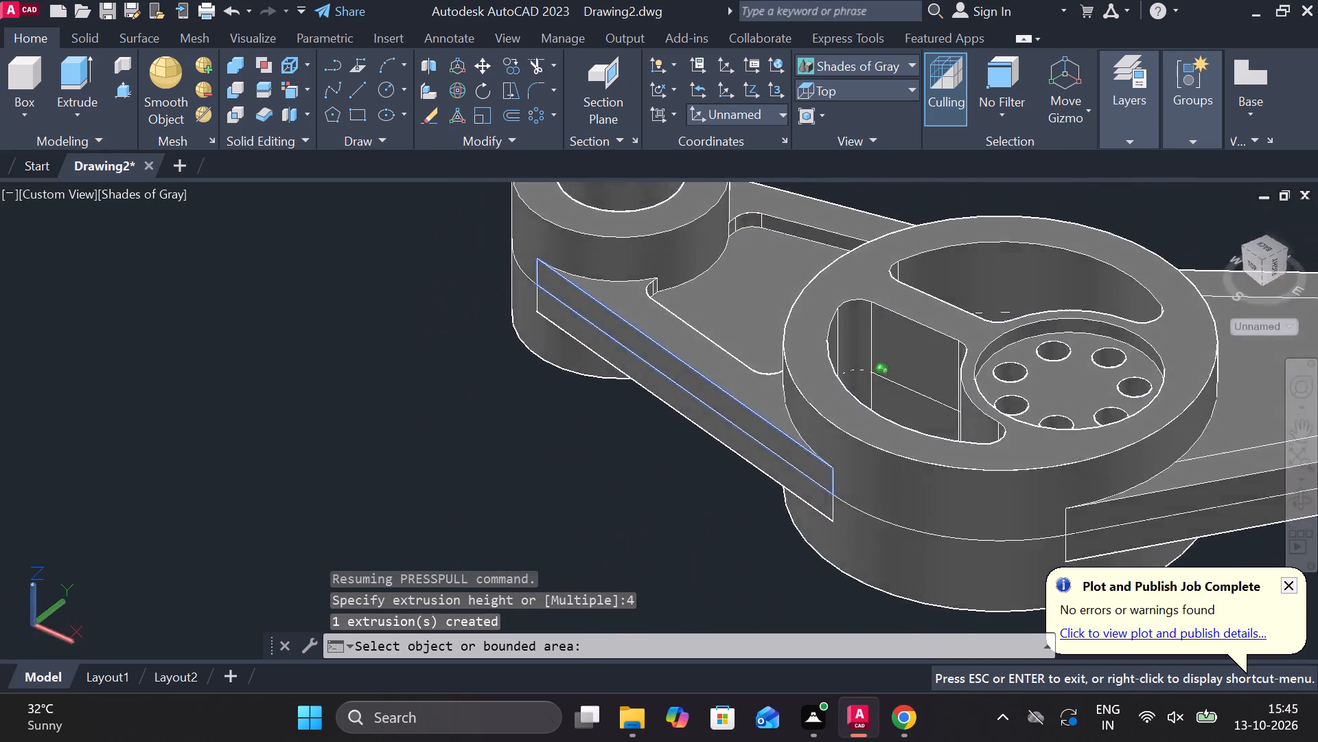
shift+middle_drag(703, 457, 729, 279)
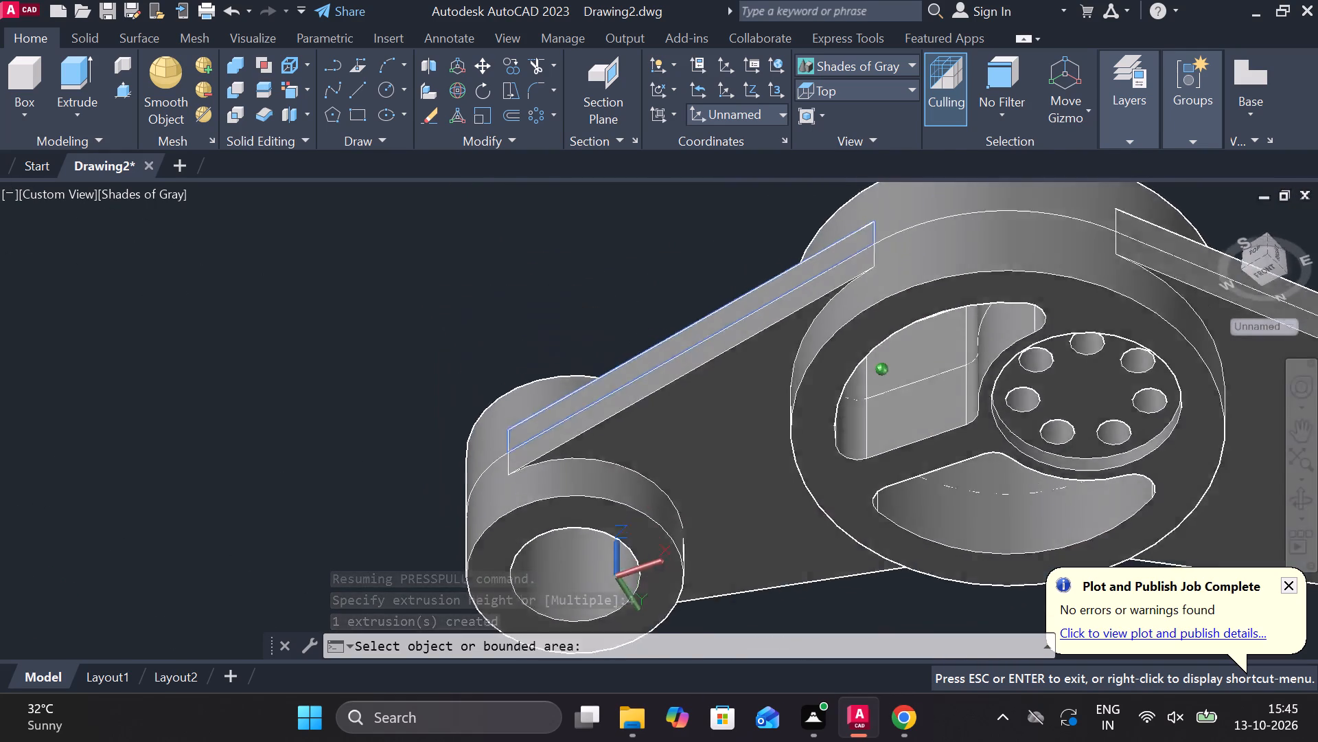
shift+middle_drag(729, 279, 800, 509)
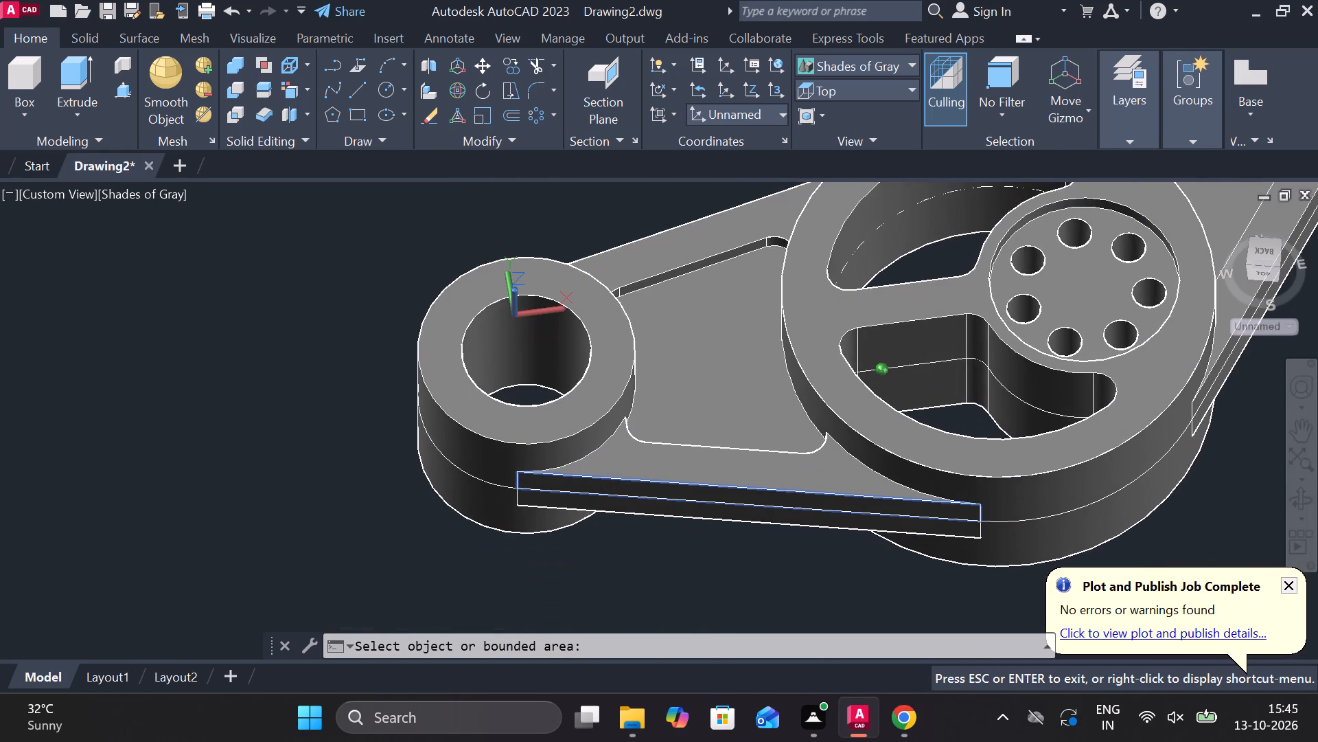
shift+middle_drag(800, 509, 794, 546)
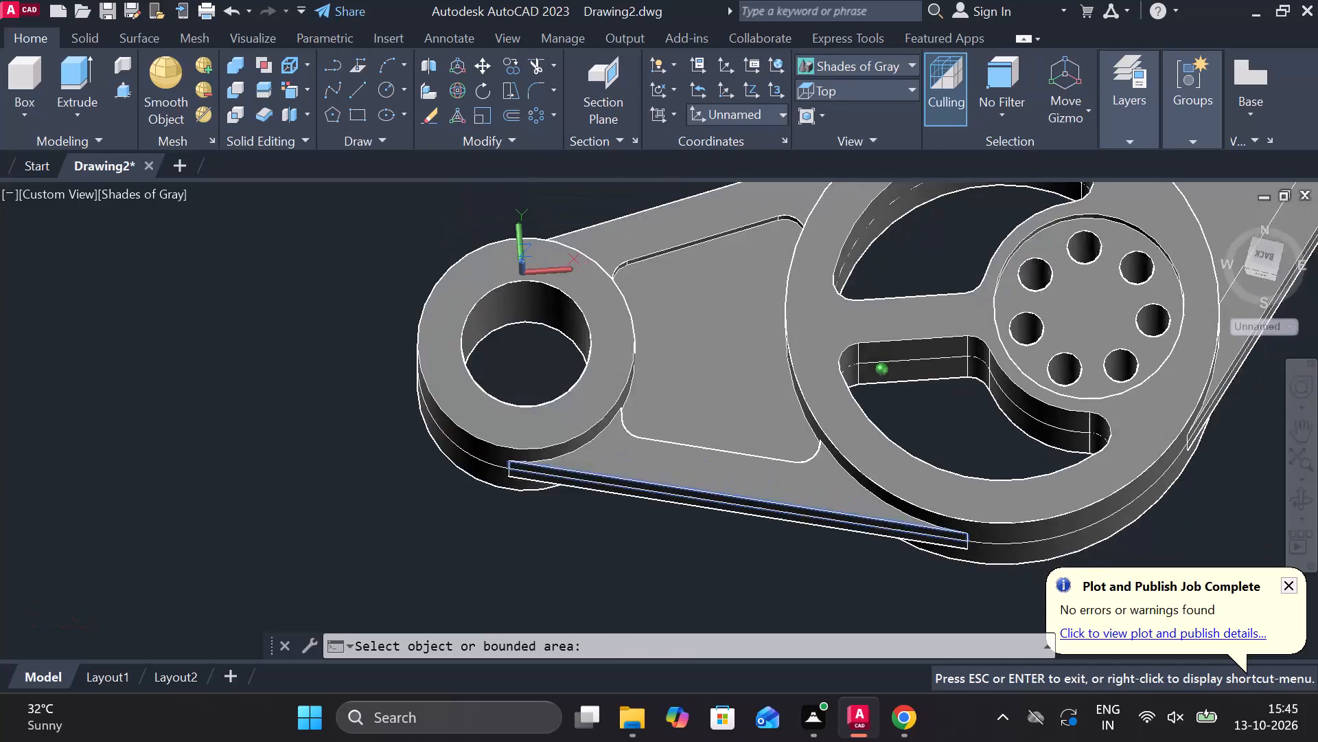
shift+middle_drag(794, 546, 610, 410)
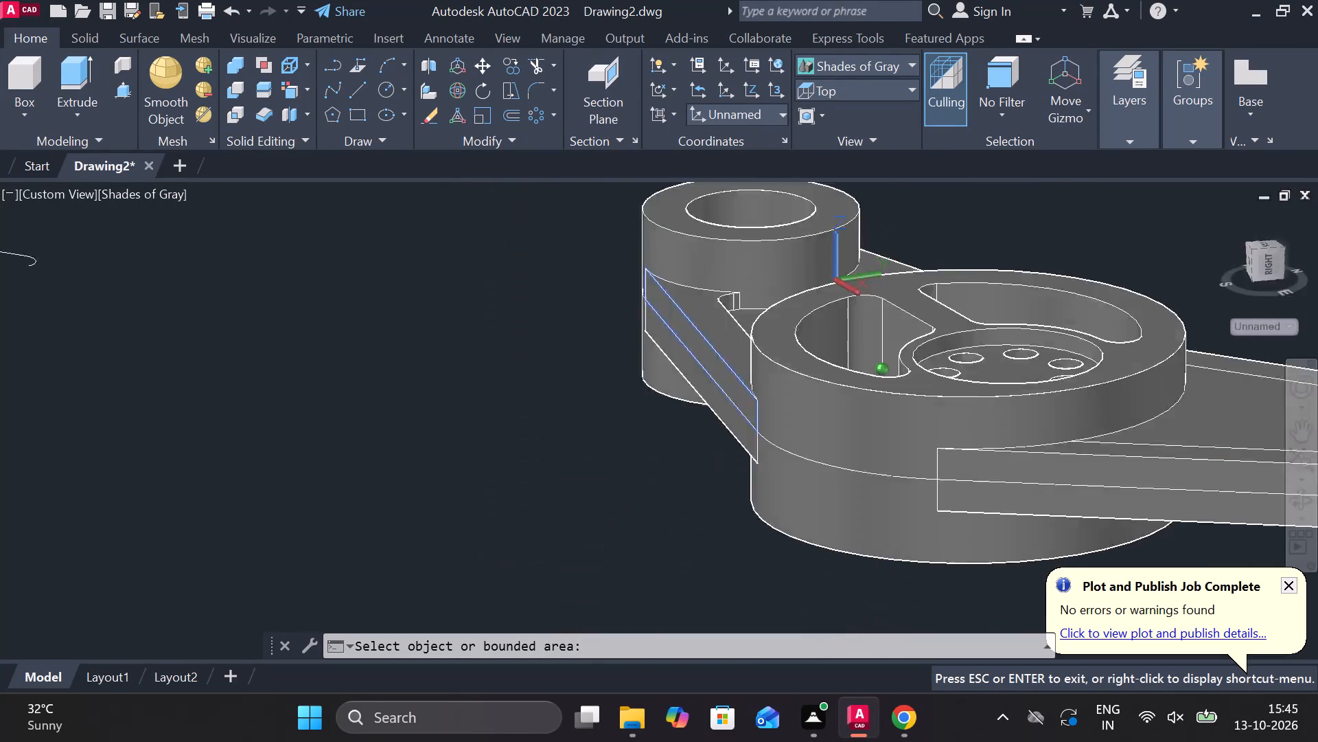
shift+middle_drag(610, 410, 802, 444)
key(Escape)
scroll(721, 357, up, 2)
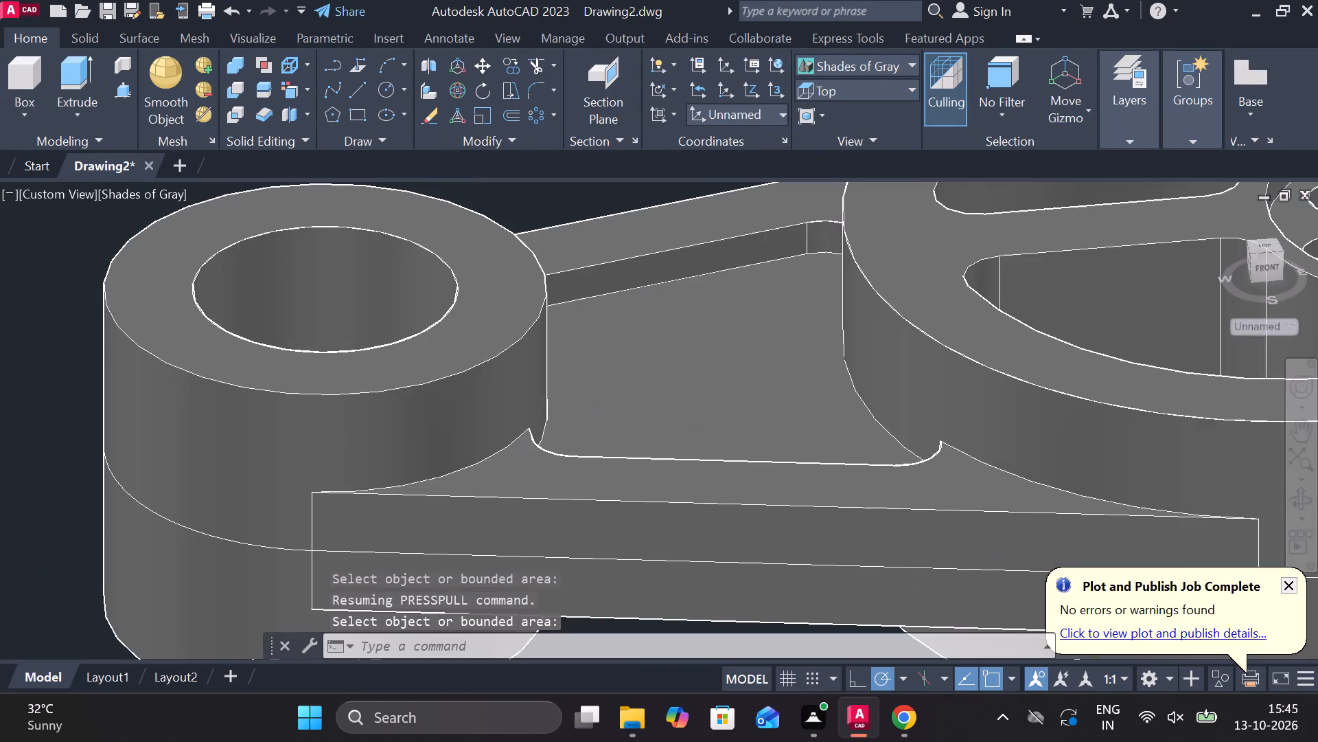
click(721, 357)
key(Escape)
scroll(721, 357, down, 1)
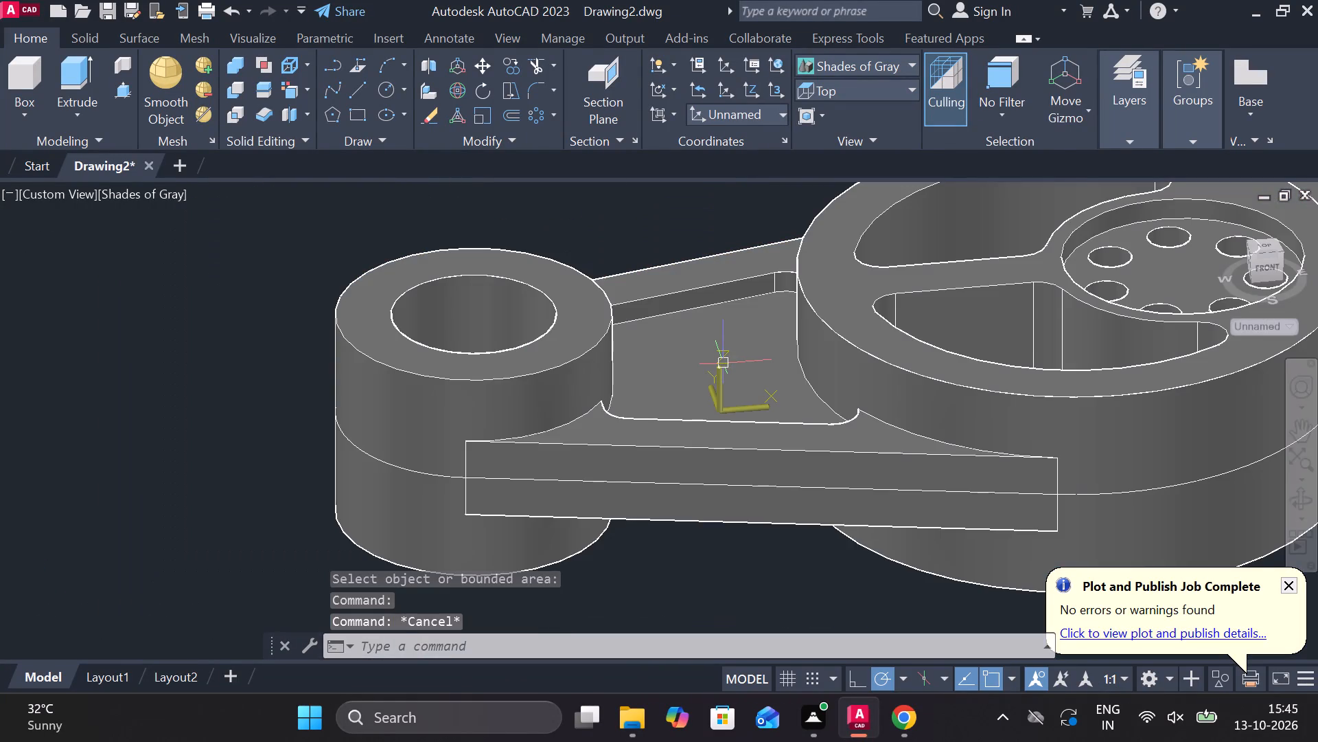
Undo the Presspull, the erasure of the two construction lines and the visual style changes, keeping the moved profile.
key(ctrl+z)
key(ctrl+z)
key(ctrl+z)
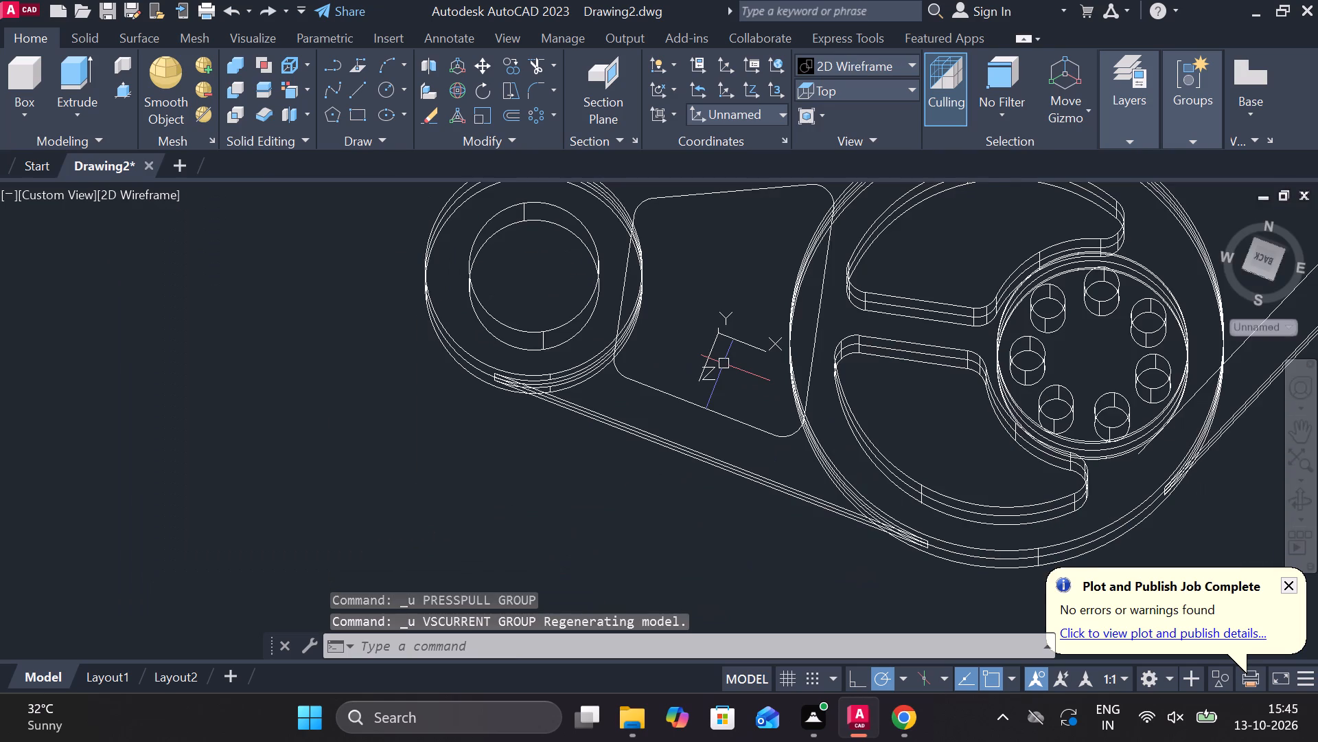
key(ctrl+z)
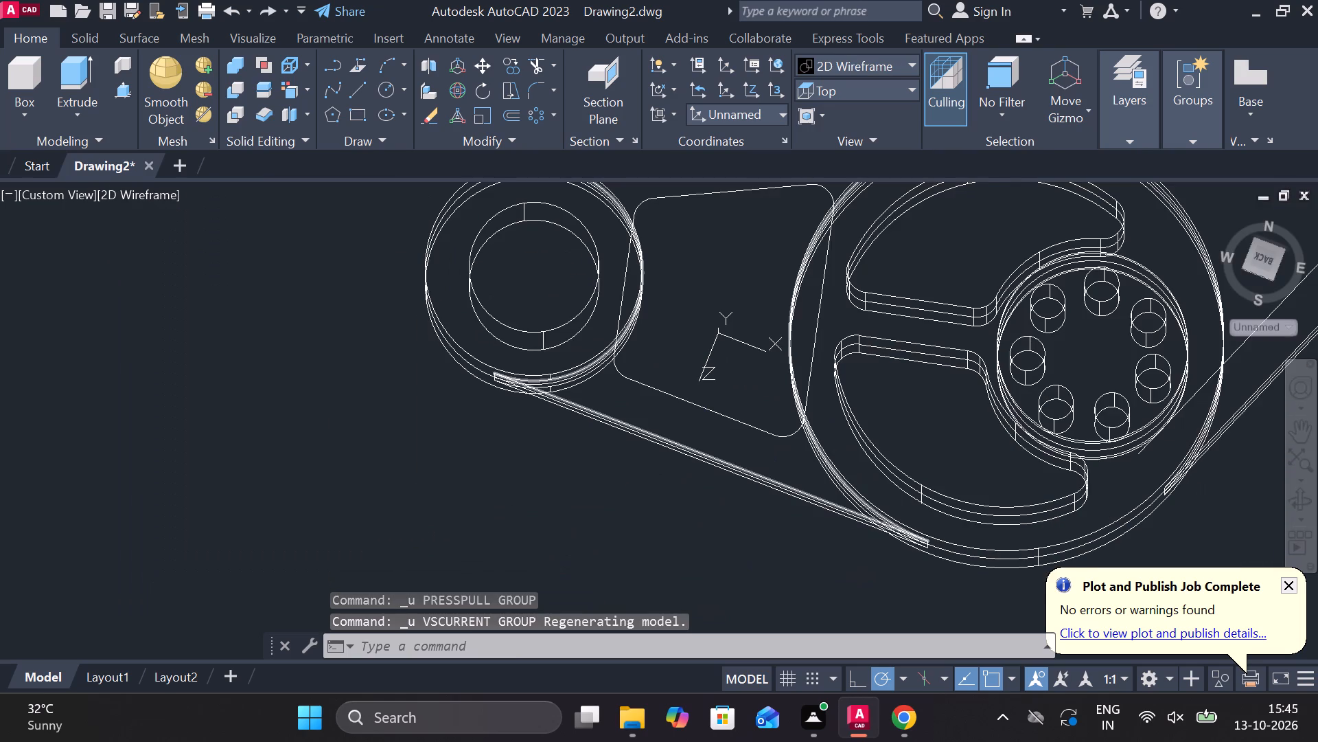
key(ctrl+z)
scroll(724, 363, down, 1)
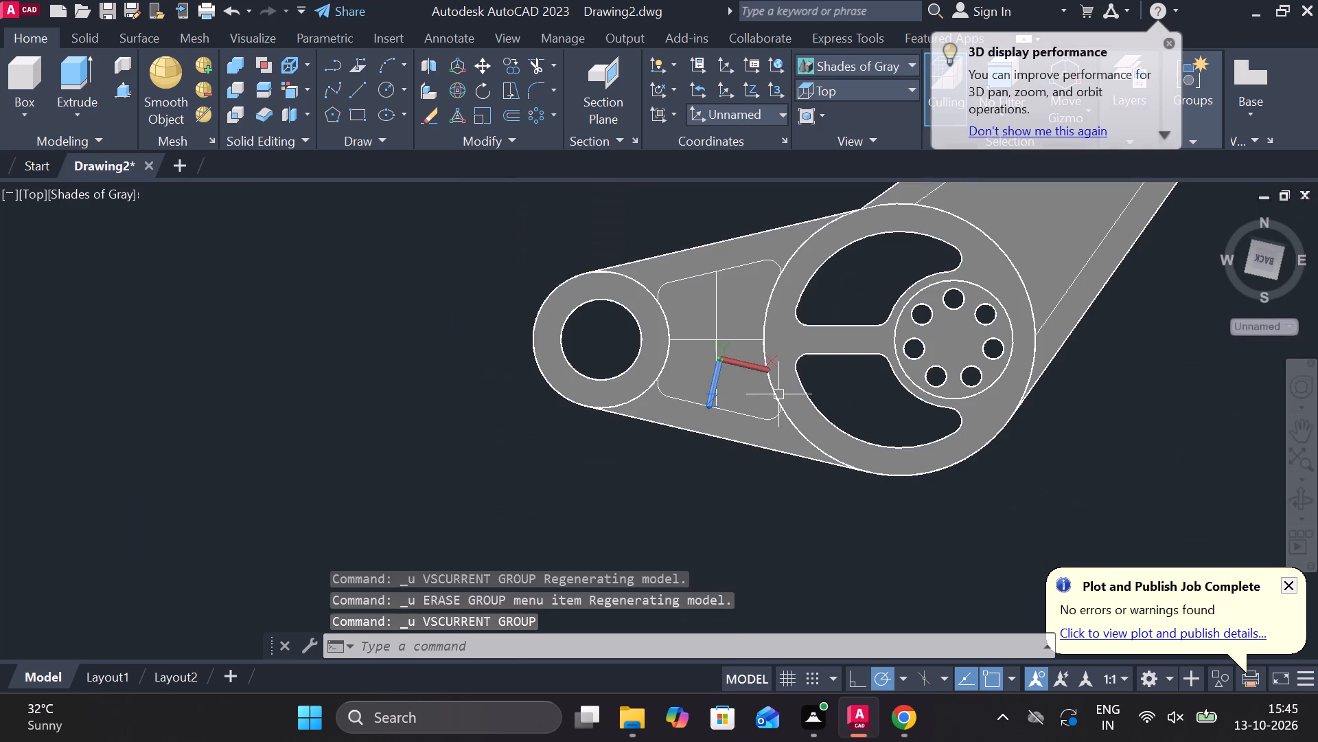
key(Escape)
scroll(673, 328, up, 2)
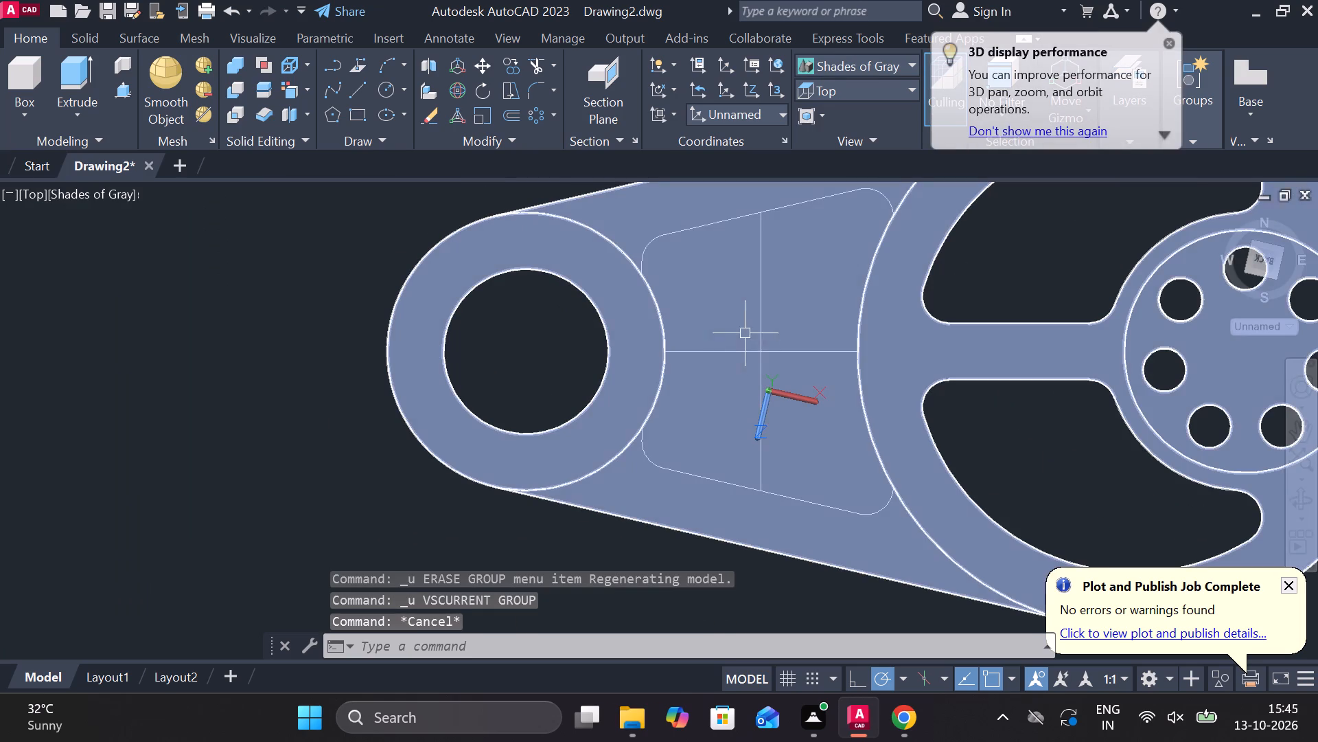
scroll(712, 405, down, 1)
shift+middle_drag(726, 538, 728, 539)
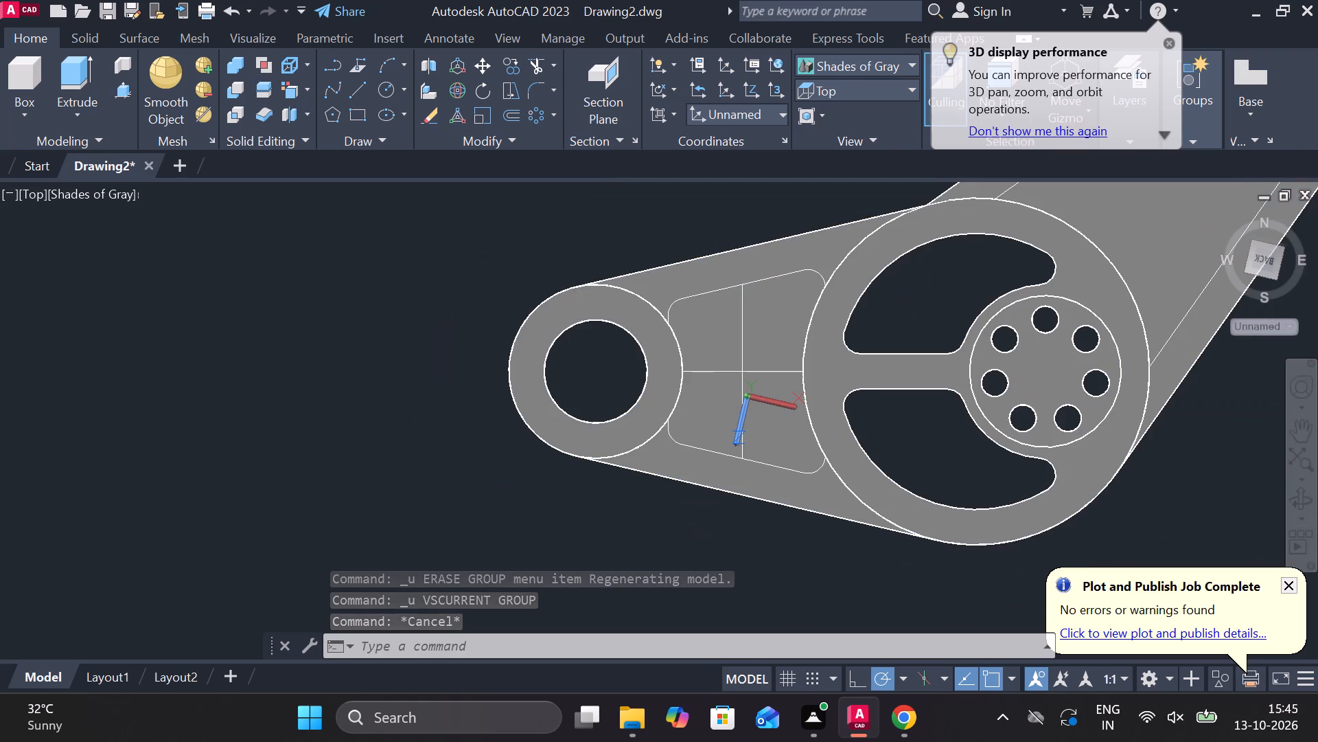
Switch to the 2D Wireframe style and join the segments of the shorter arm's rounded profile into one closed polyline.
shift+middle_drag(728, 539, 737, 434)
scroll(737, 434, up, 2)
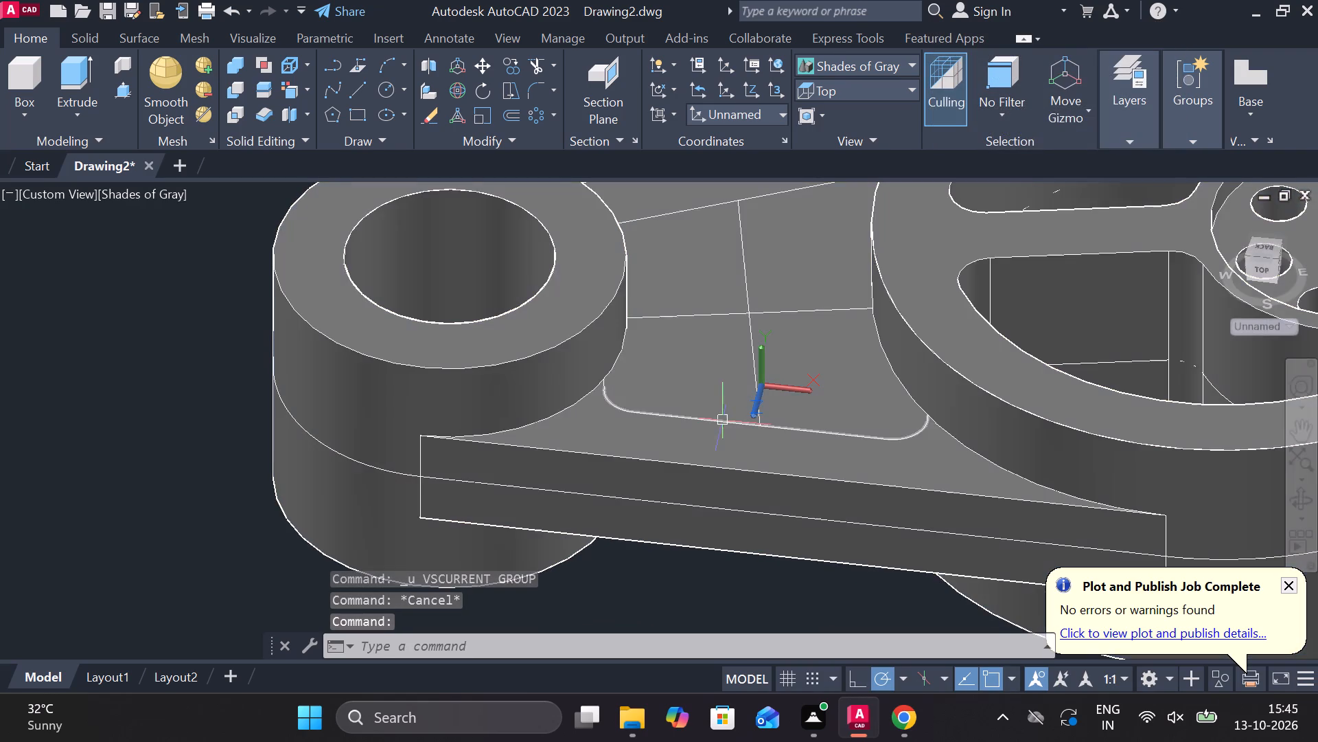
click(841, 63)
click(831, 90)
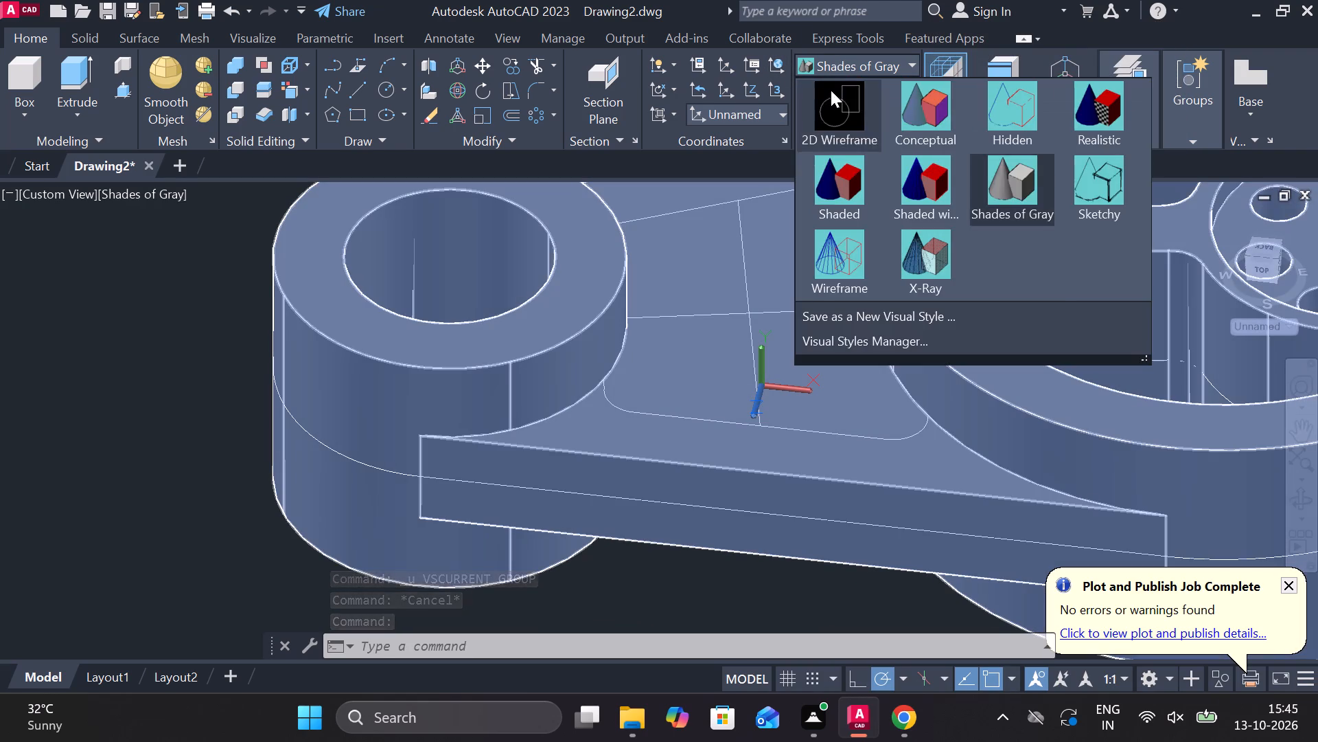
click(717, 423)
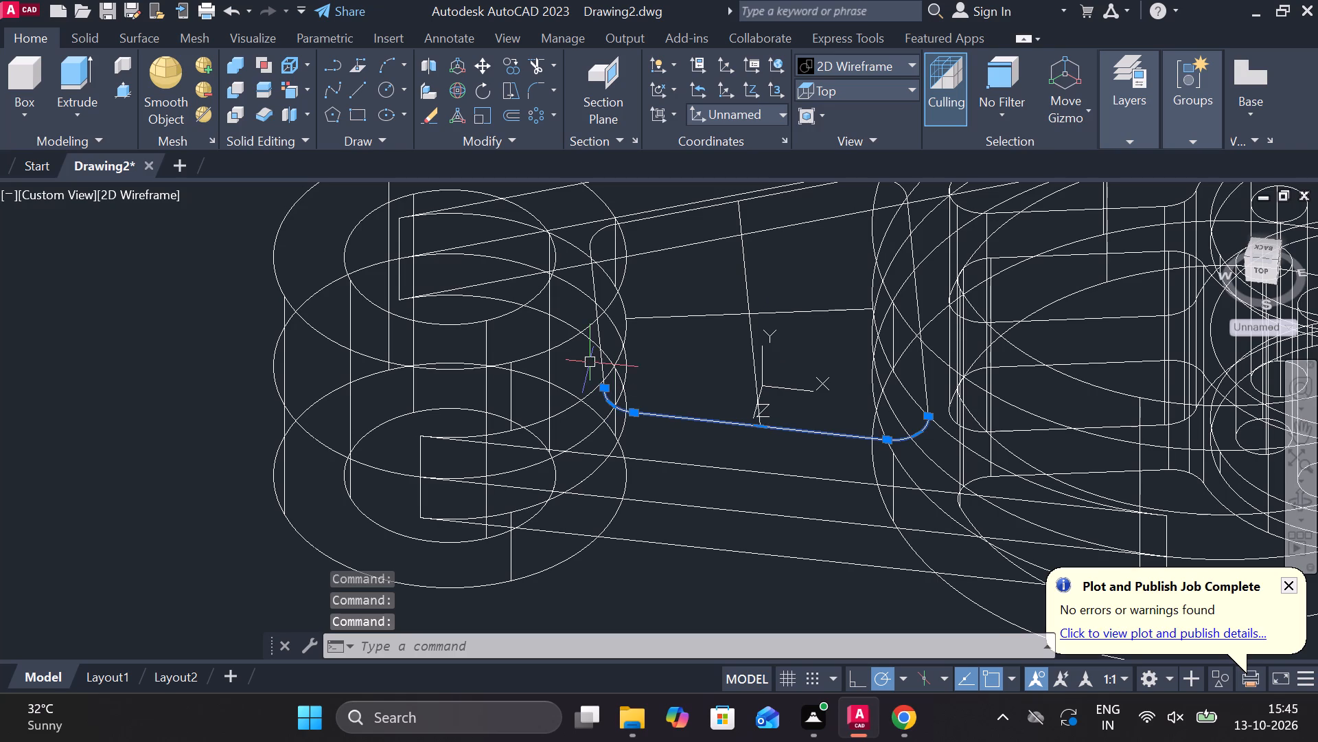
click(599, 353)
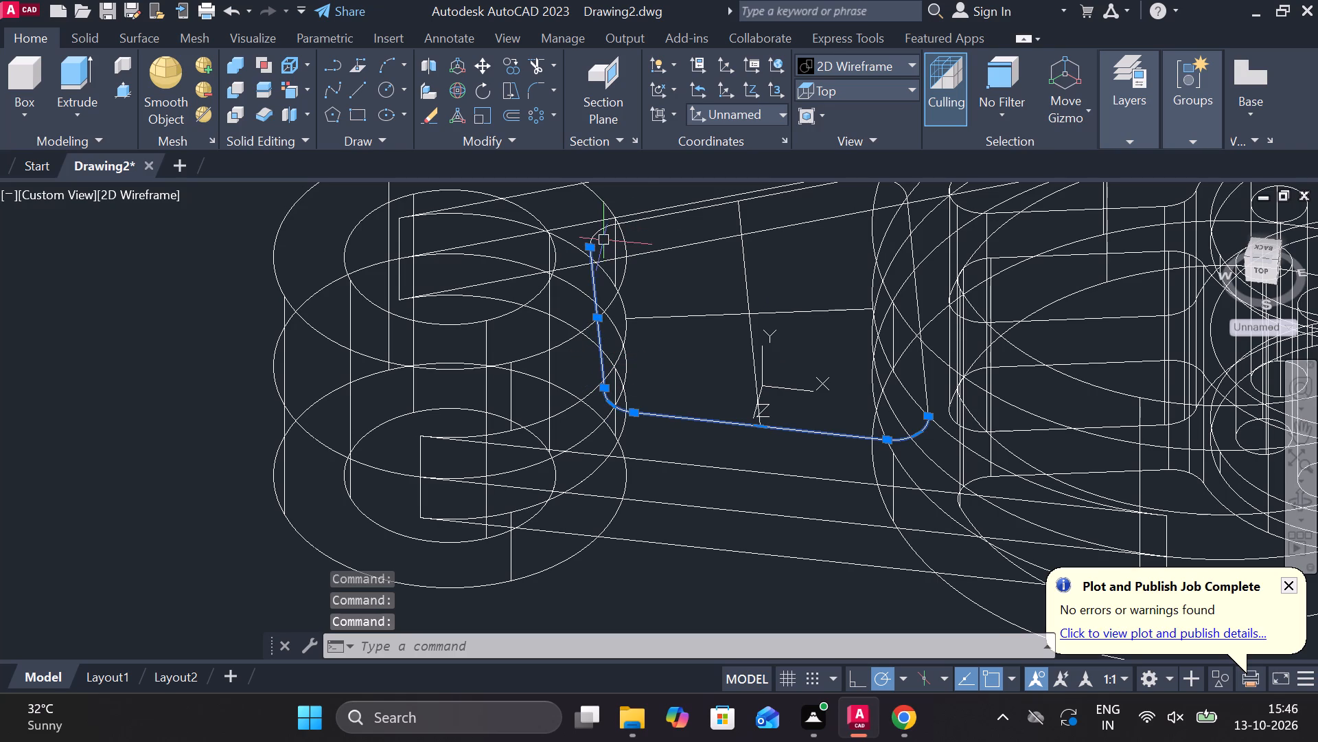
click(597, 236)
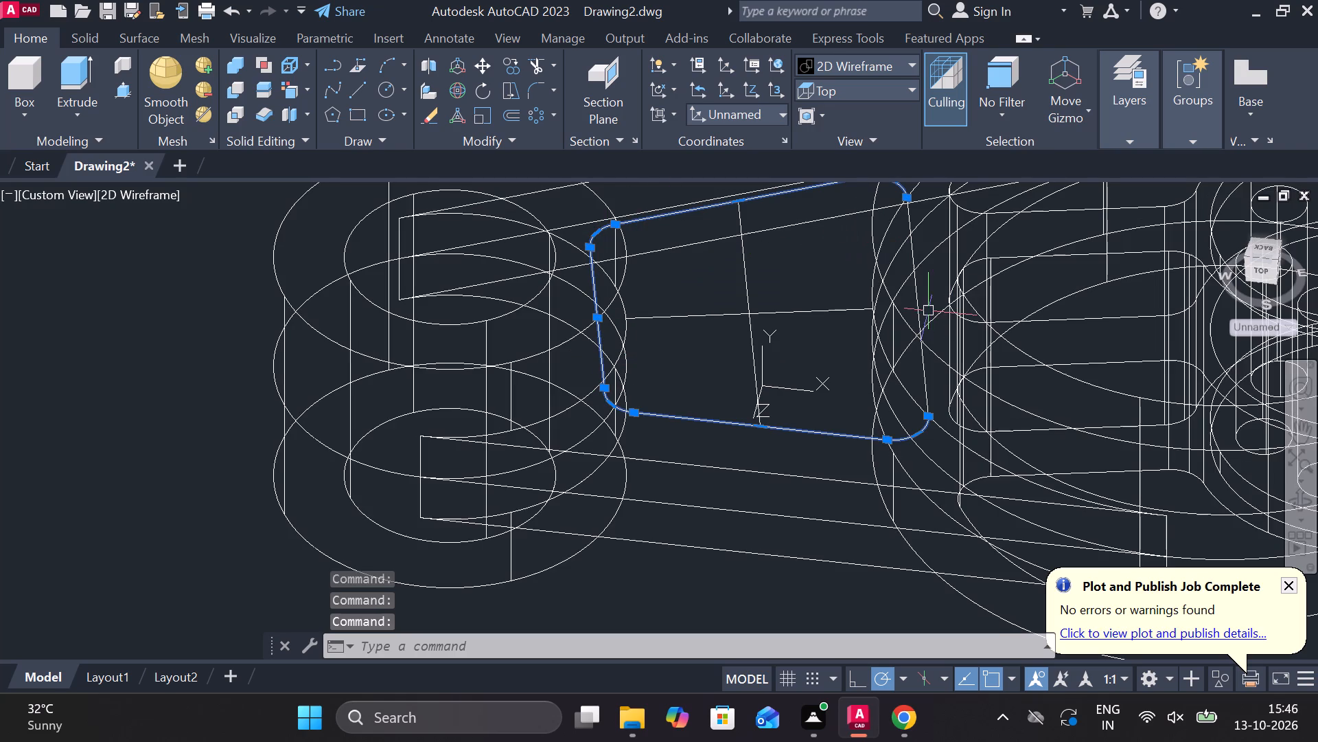
click(922, 305)
key(j)
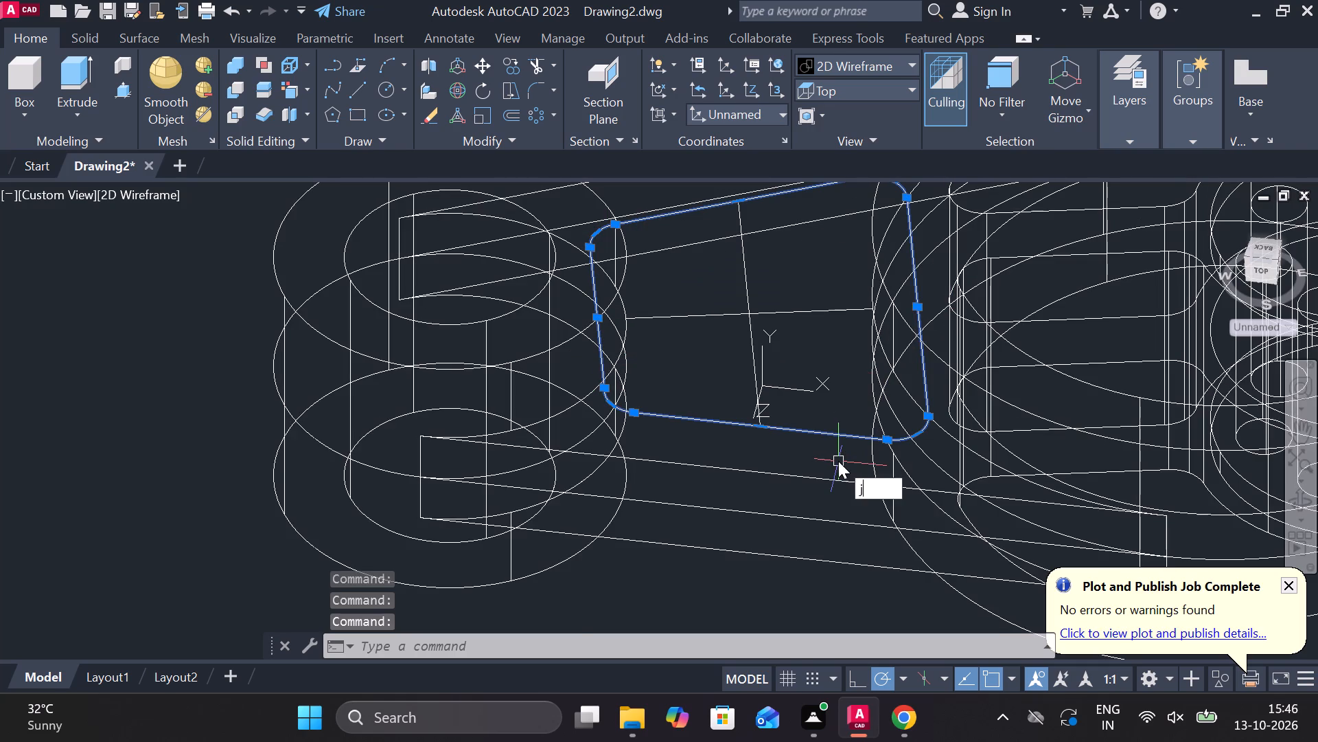
key(Return)
Copy the joined profile from the intersection of its inner construction lines to a free spot below the shorter arm.
click(831, 438)
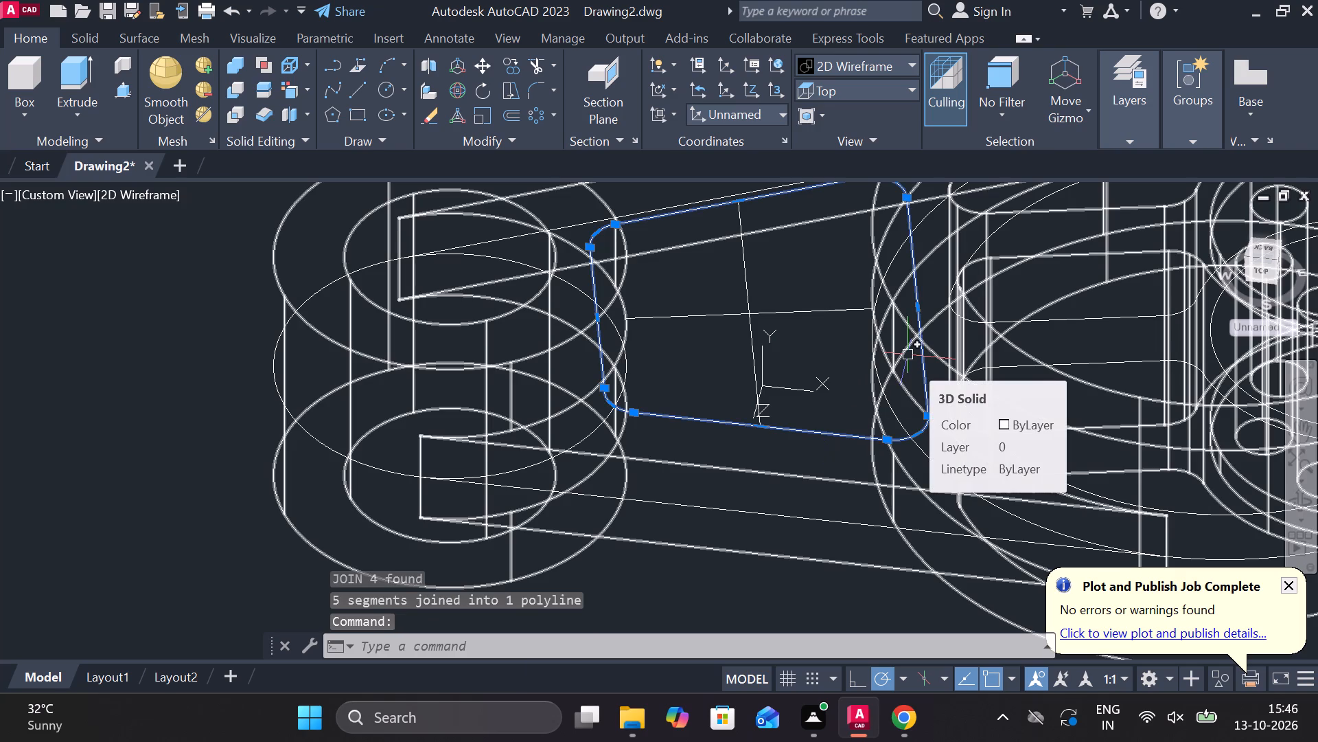
text(co)
key(Return)
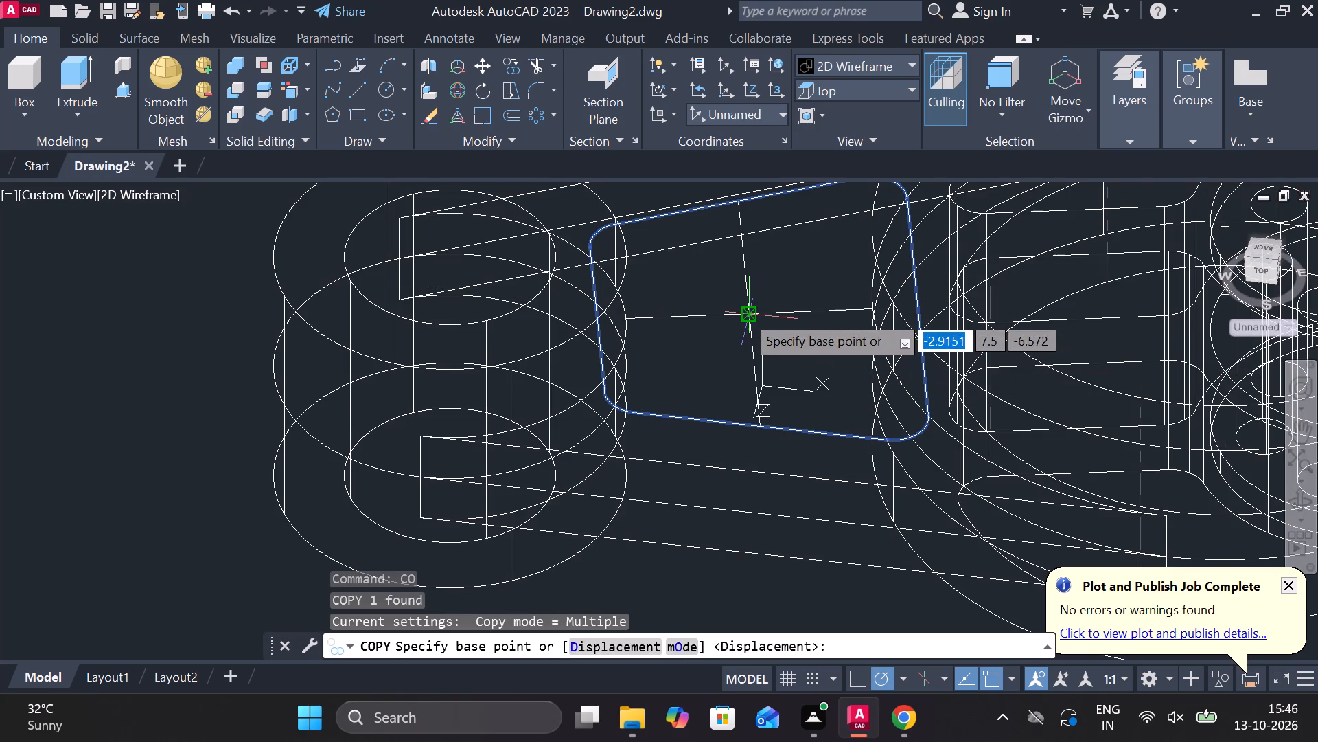
click(744, 313)
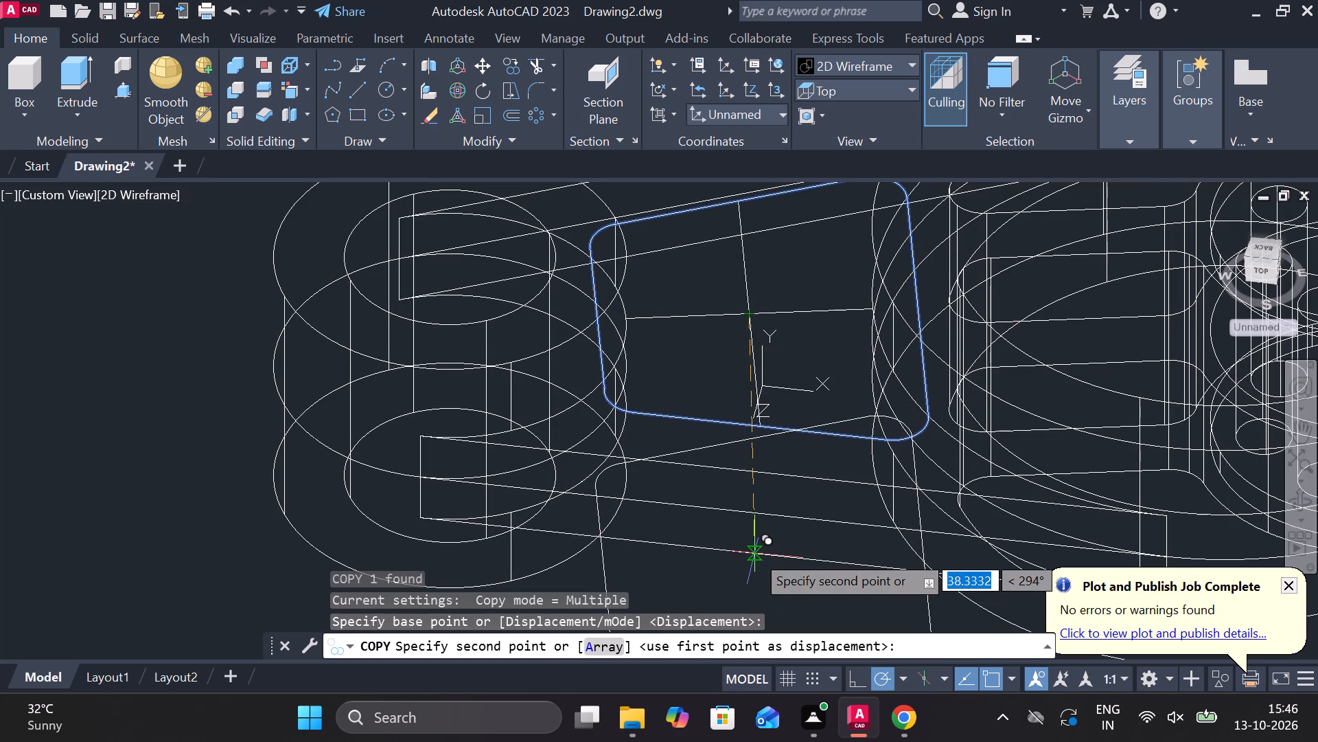
middle_drag(754, 553, 754, 497)
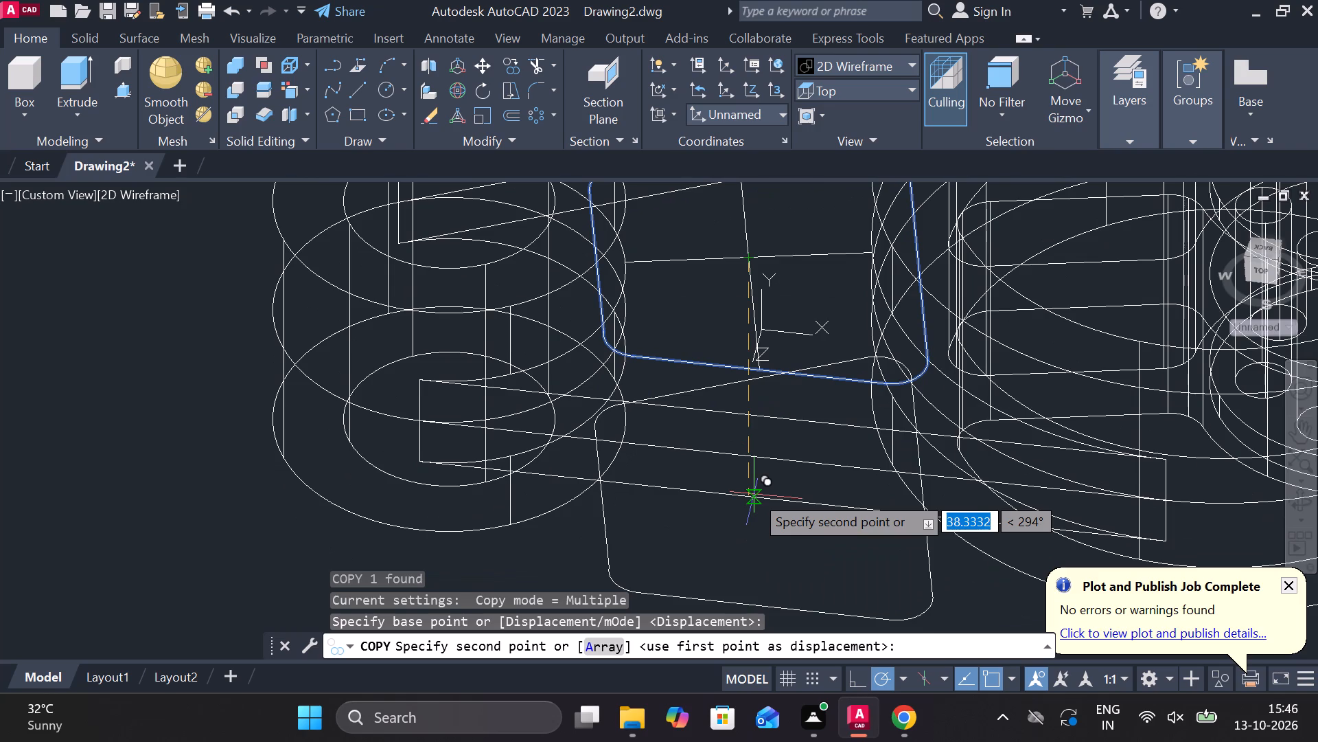
shift+middle_drag(756, 497, 753, 403)
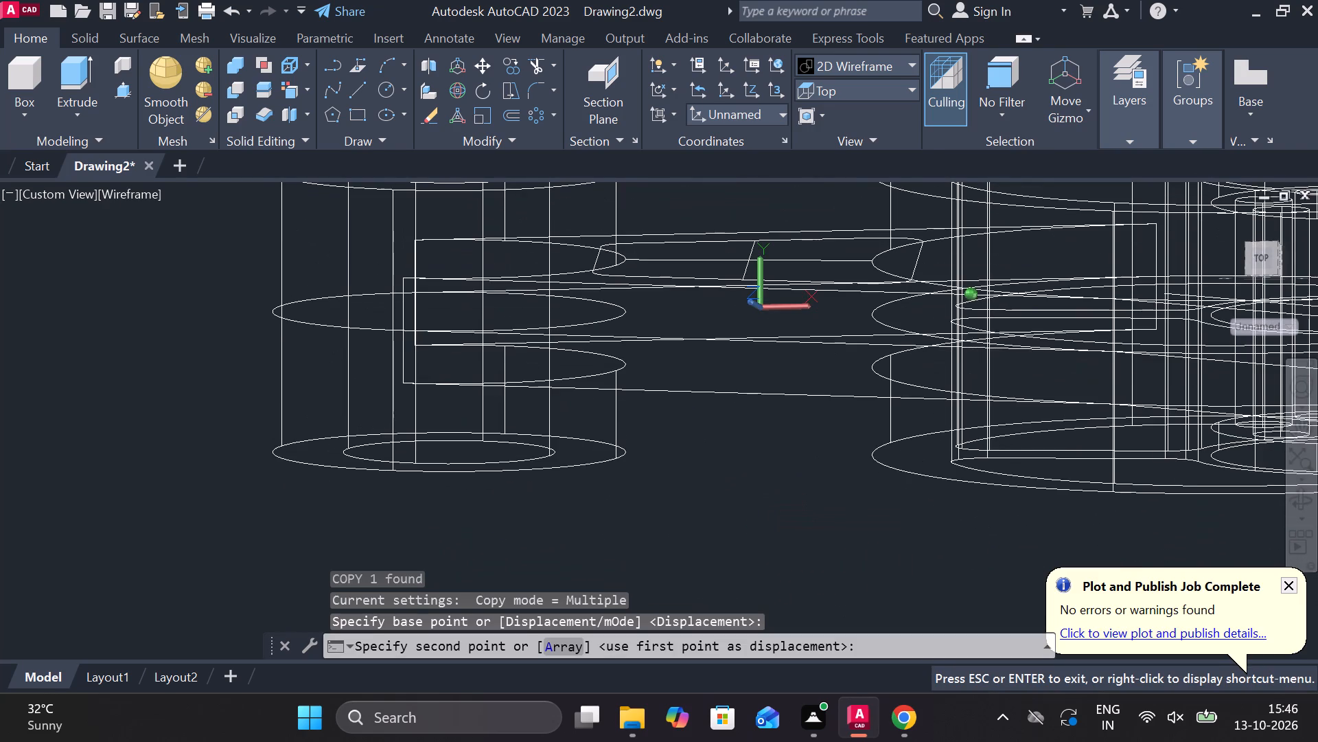
shift+middle_drag(753, 403, 744, 407)
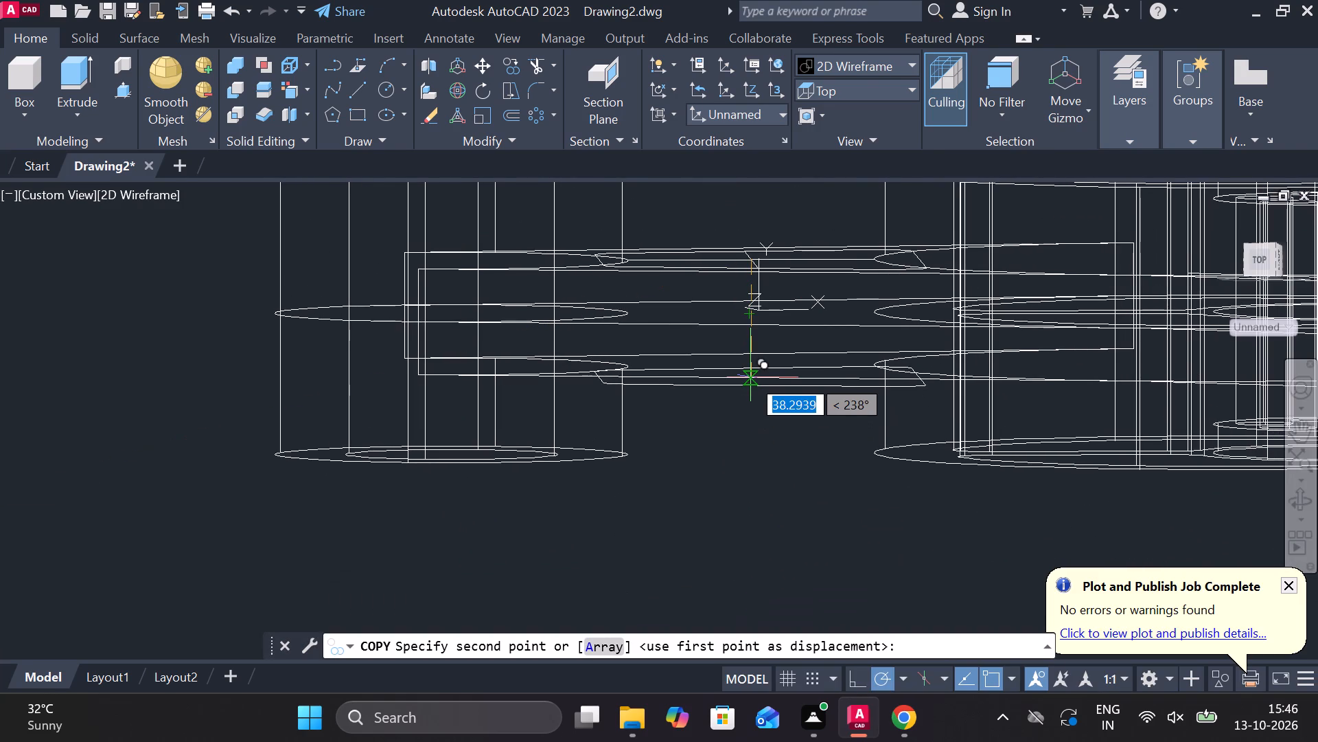
scroll(750, 377, up, 1)
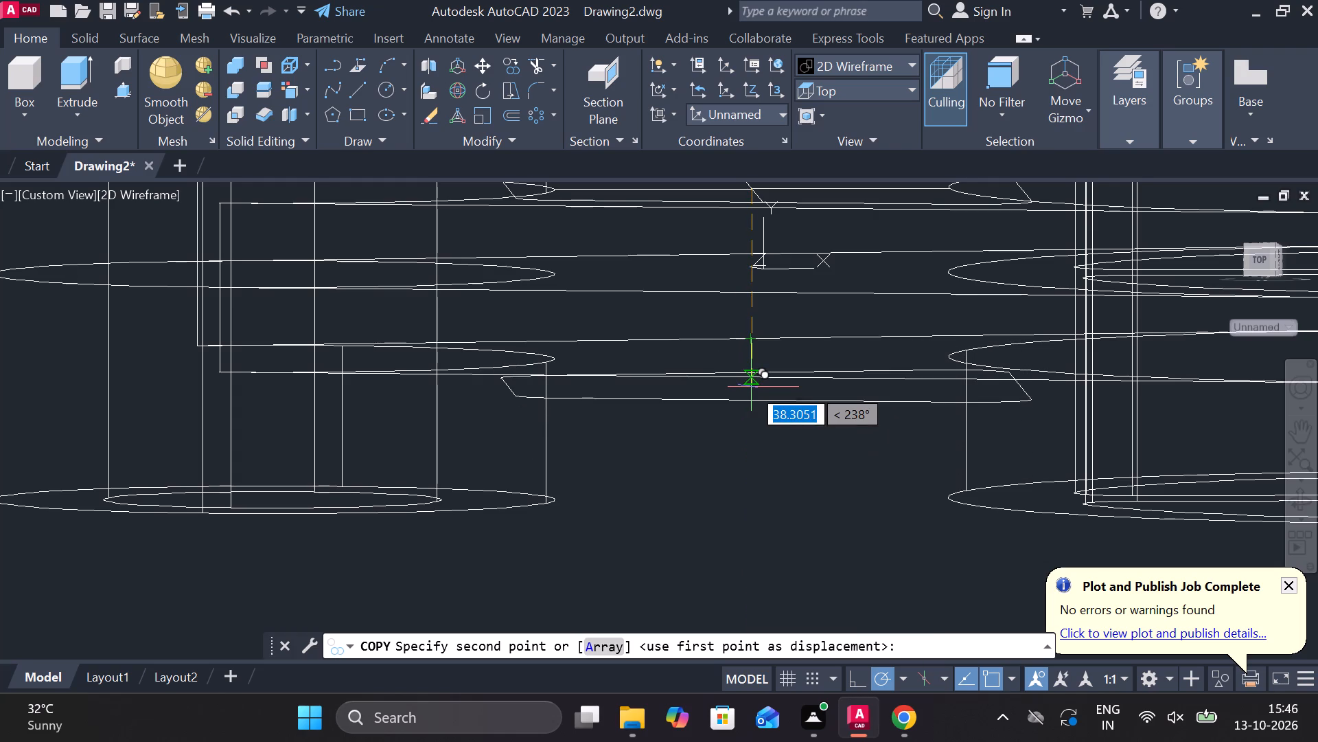
shift+middle_drag(751, 387, 748, 361)
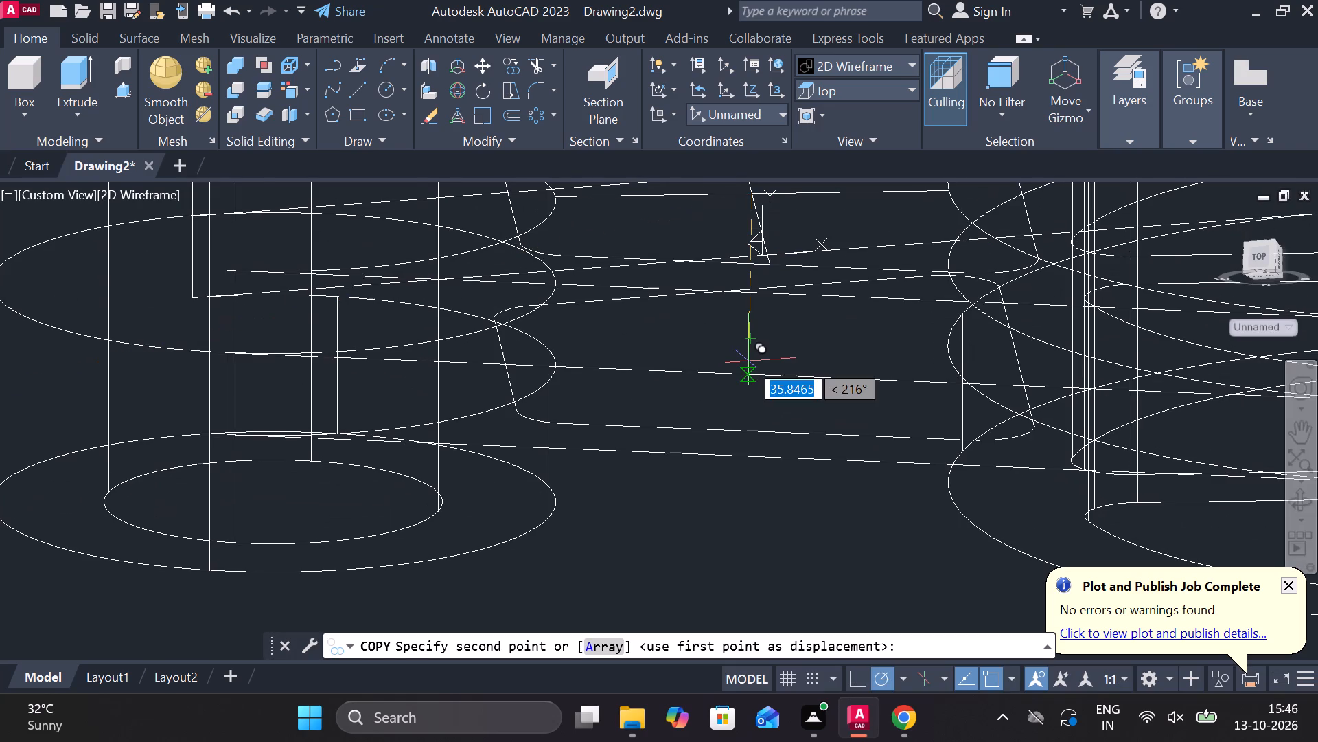
scroll(761, 474, down, 2)
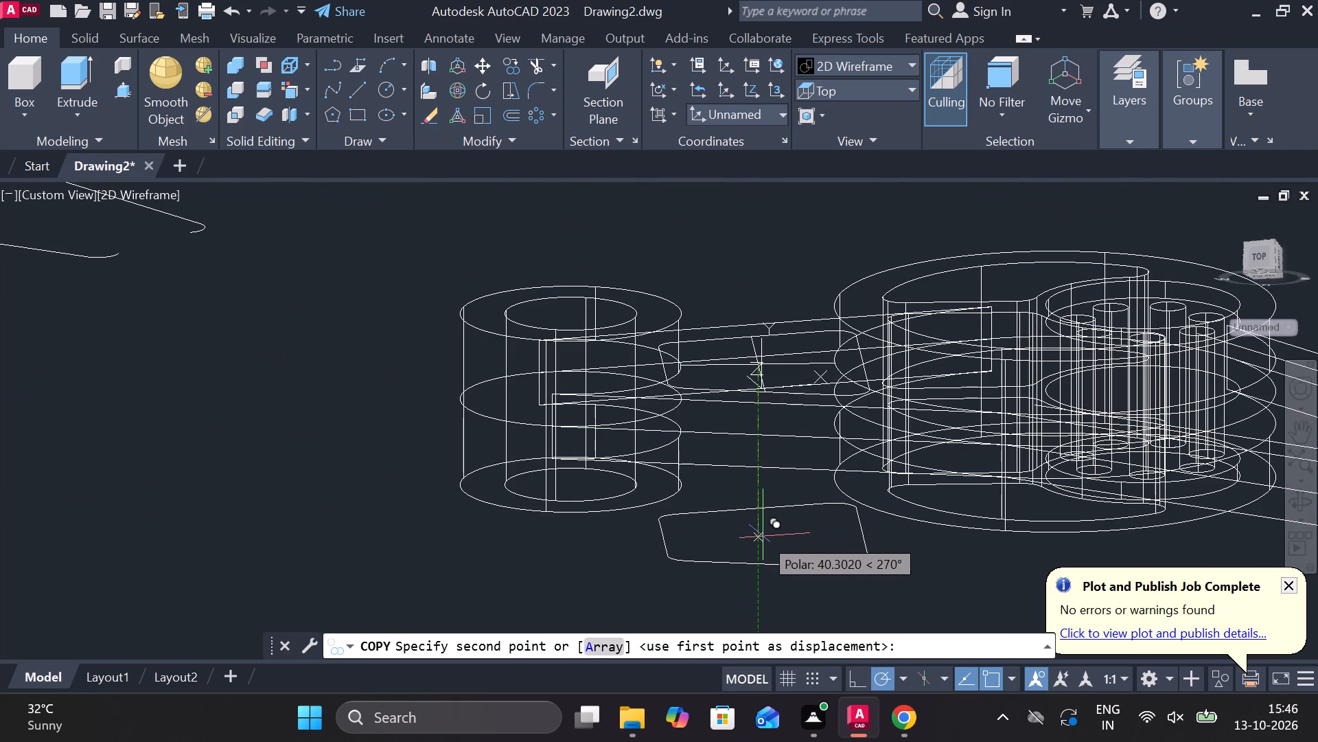
shift+middle_drag(763, 537, 693, 575)
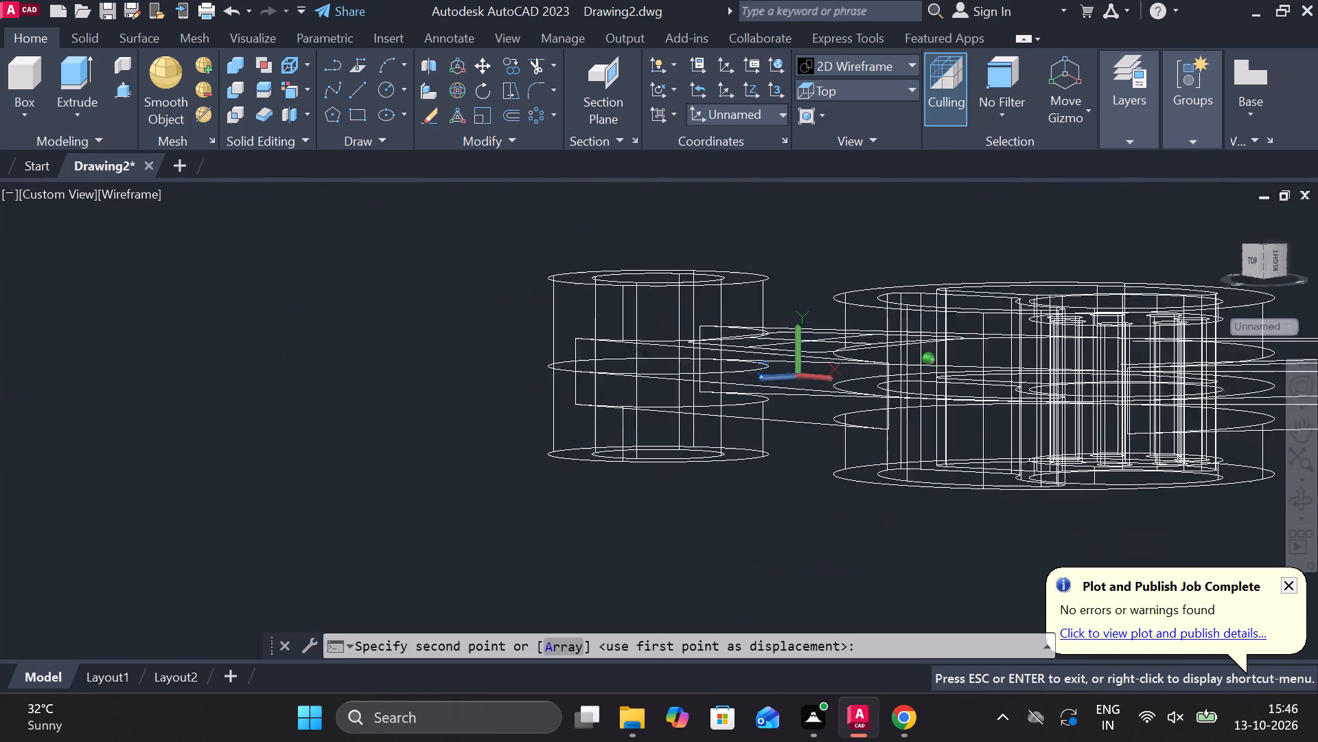
shift+middle_drag(693, 575, 821, 594)
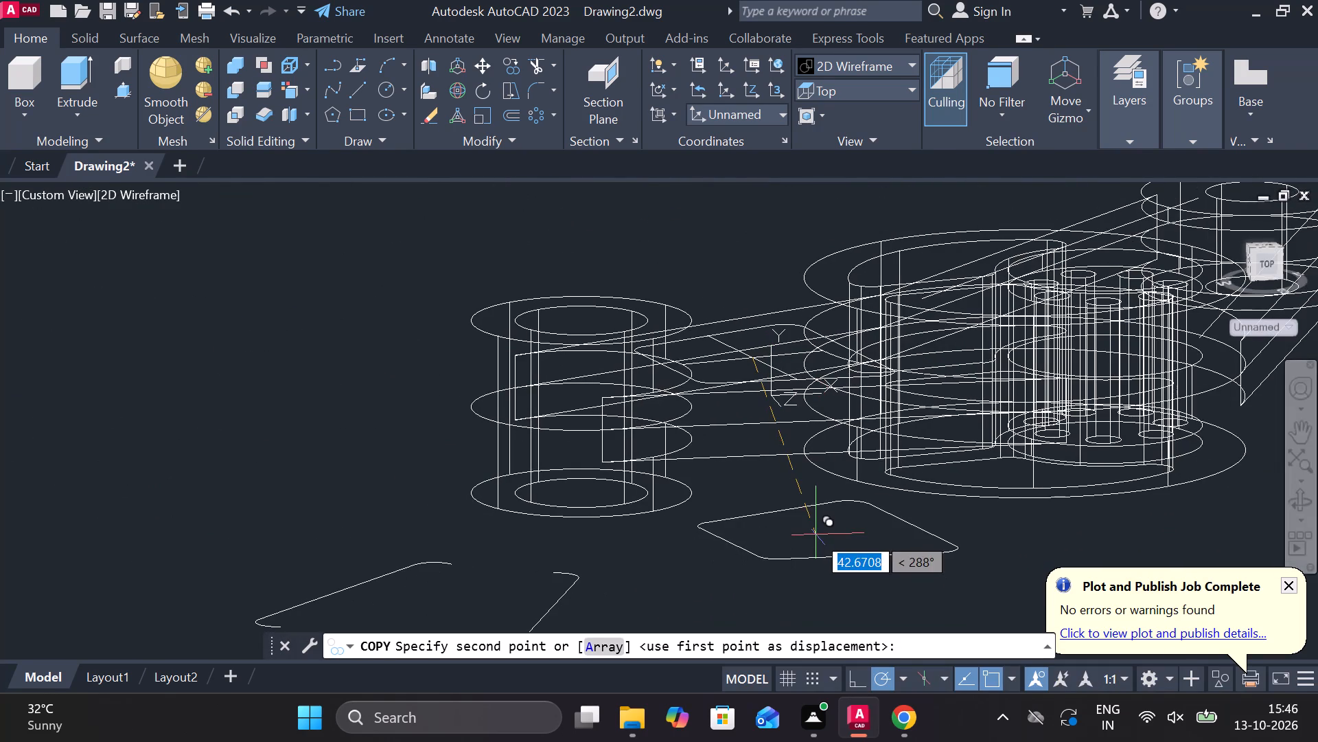
click(767, 543)
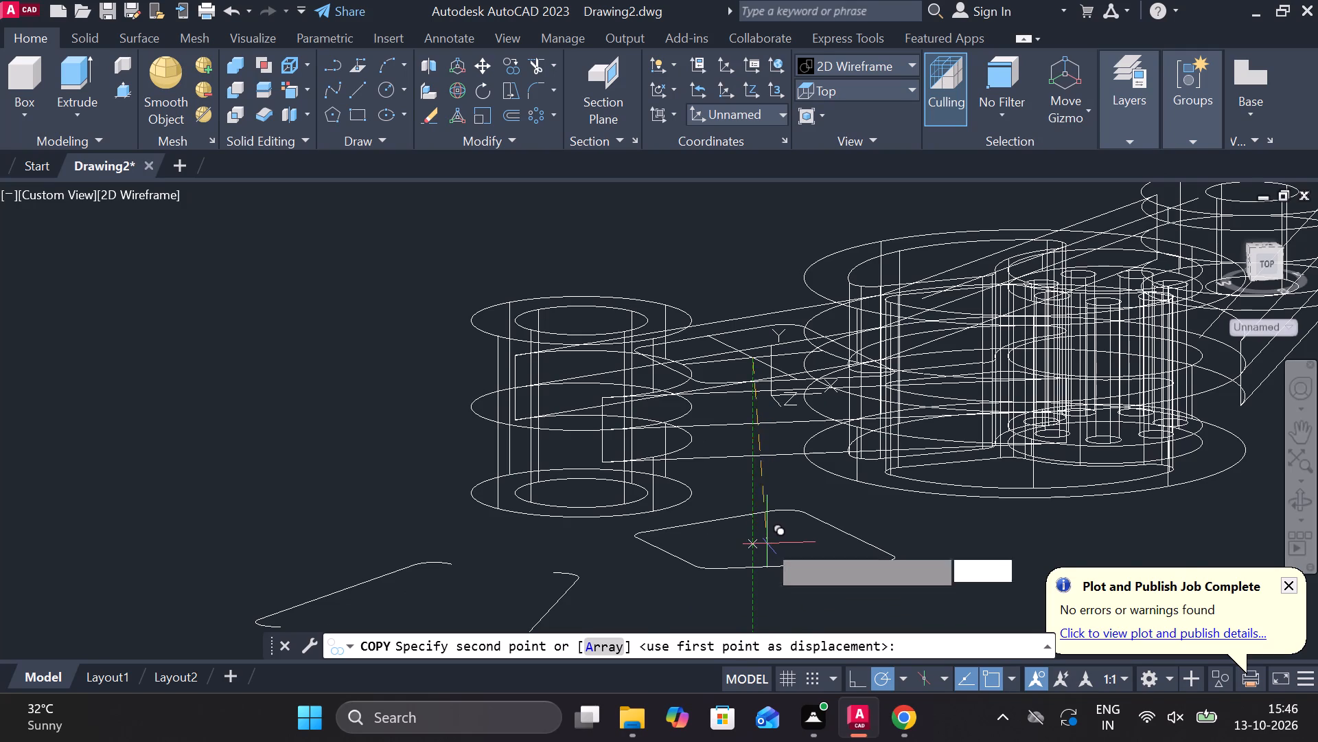
key(Escape)
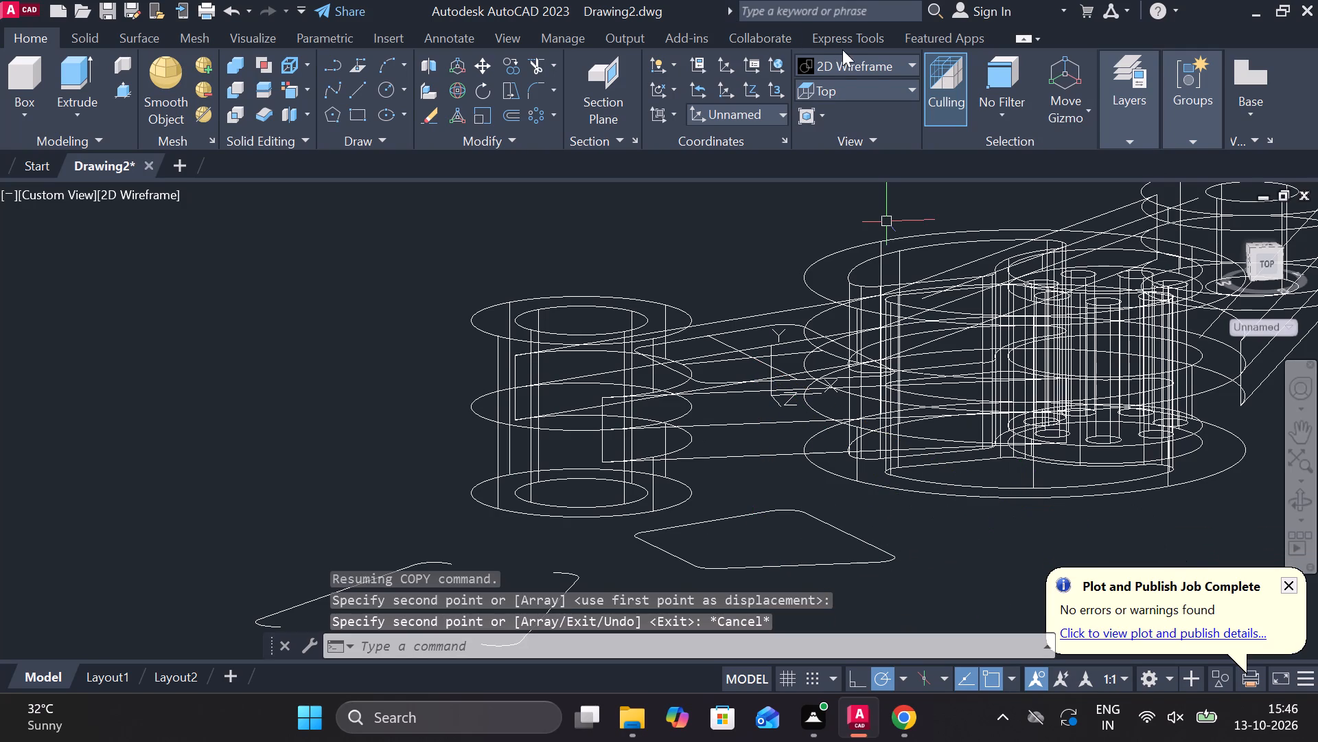
Check the copy in Shades of Gray, return to 2D Wireframe and erase the two construction lines inside the original profile.
click(873, 71)
click(1032, 187)
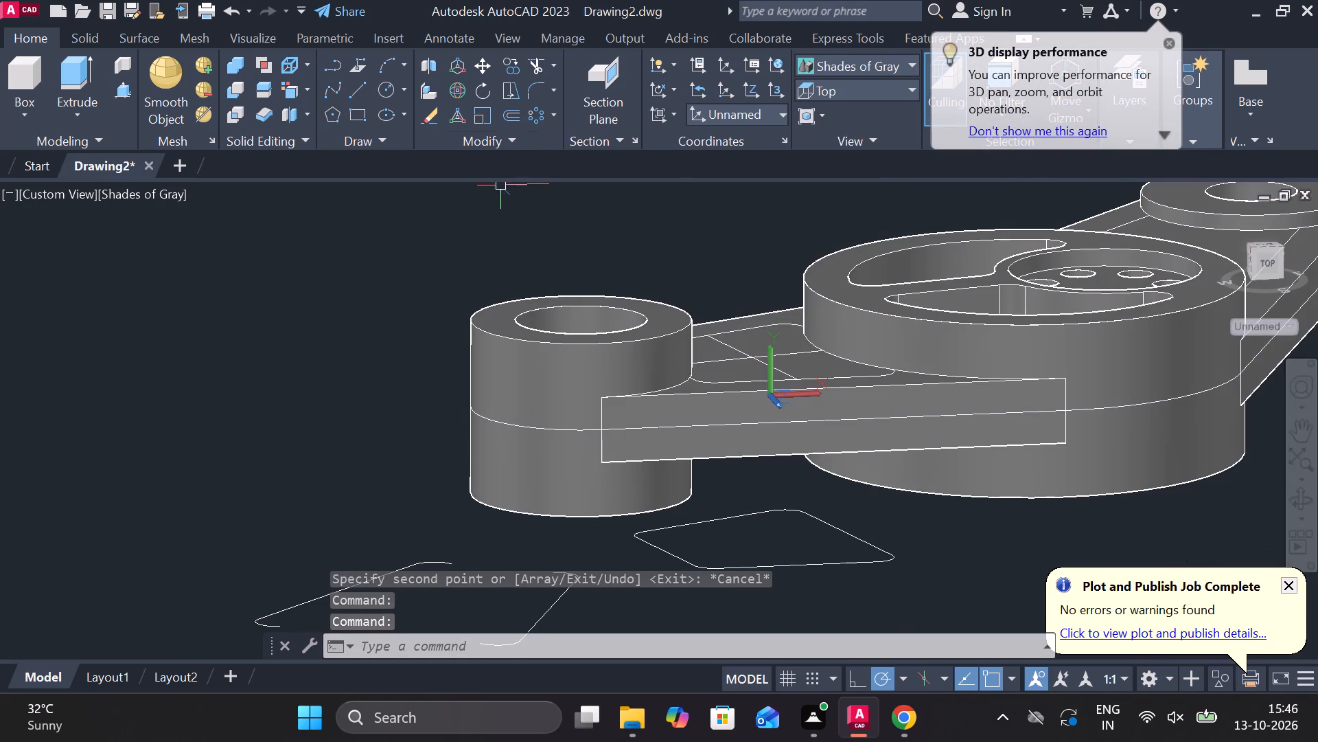
shift+middle_drag(864, 334, 852, 399)
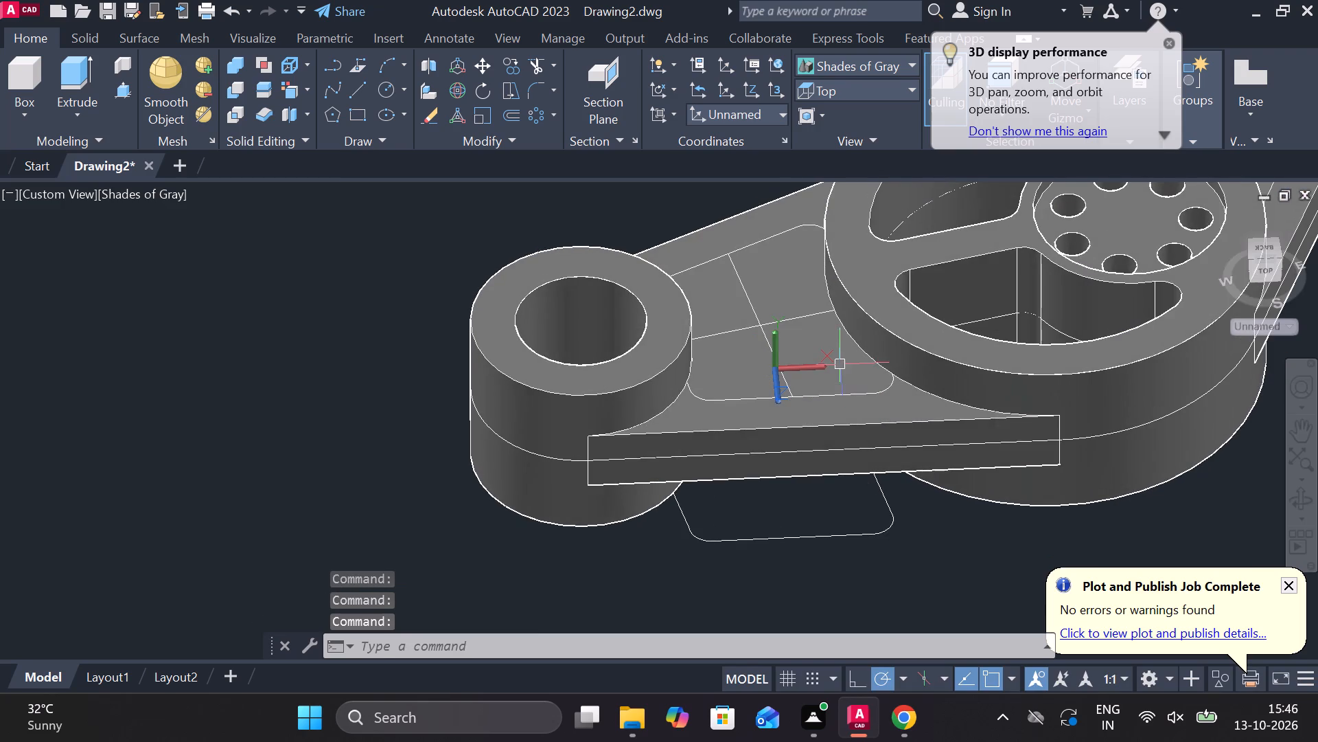
click(857, 58)
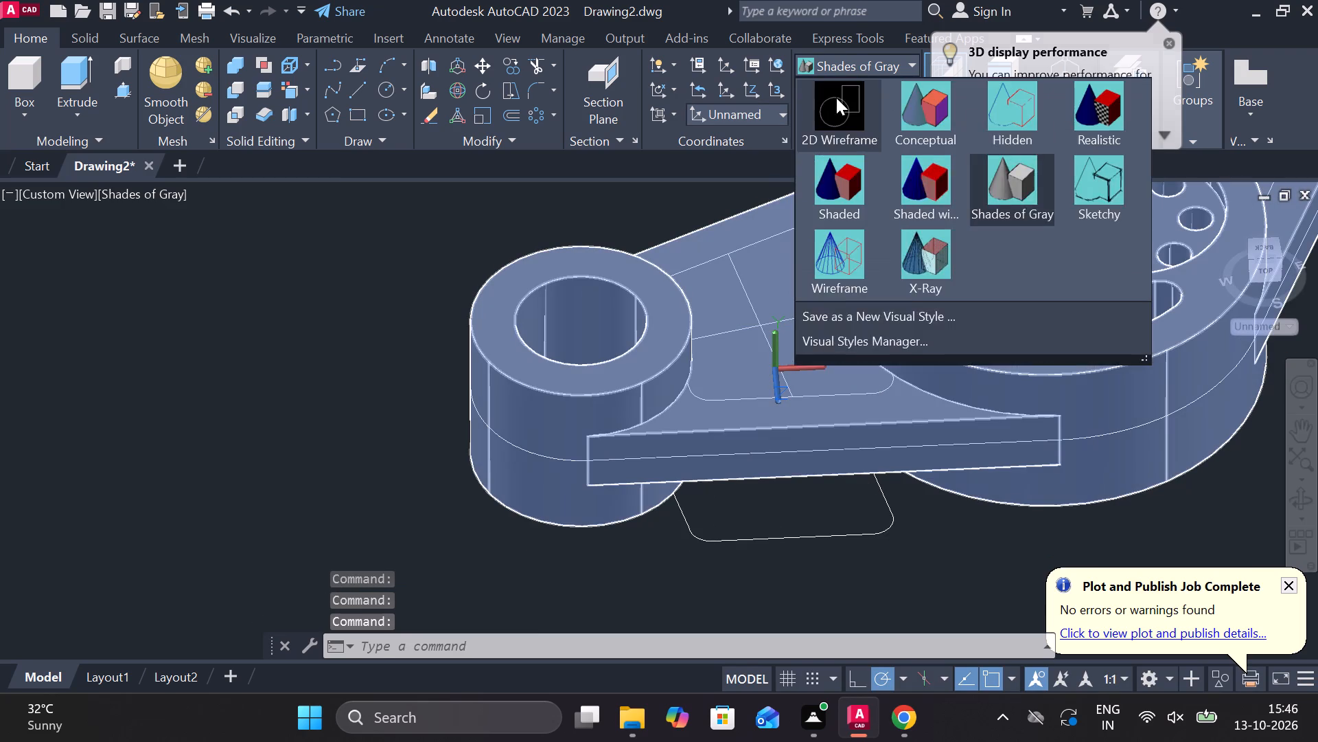
click(836, 98)
click(756, 301)
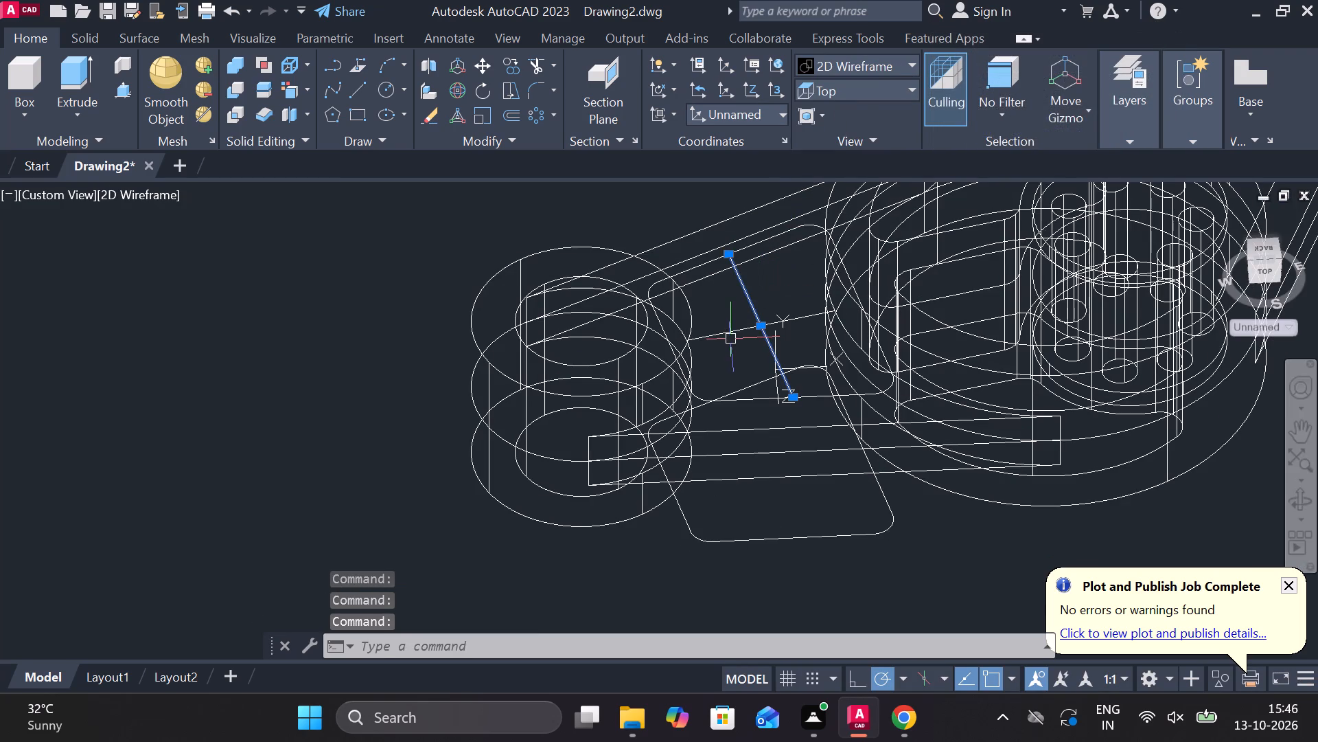
click(731, 331)
text(e)
key(space)
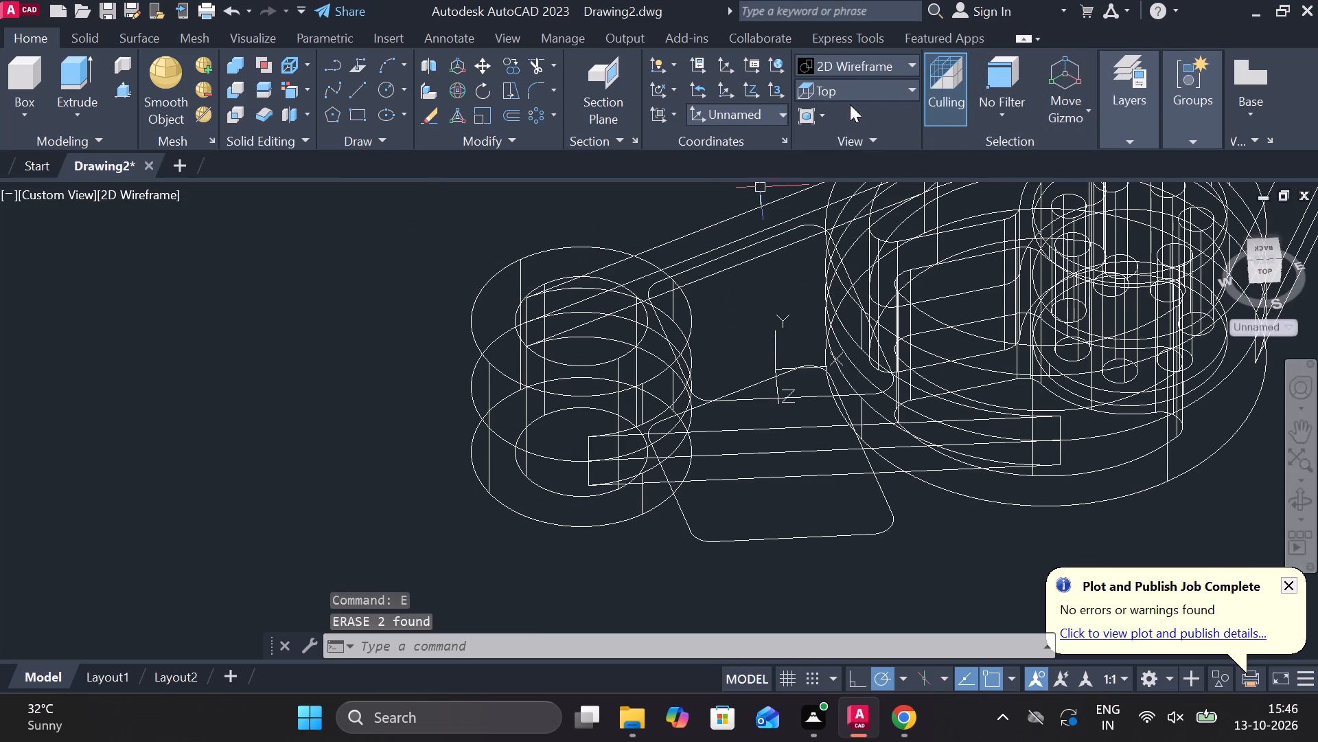
Restore the Shades of Gray style and Presspull the area inside the shorter arm's profile by 4.
click(870, 61)
click(1021, 170)
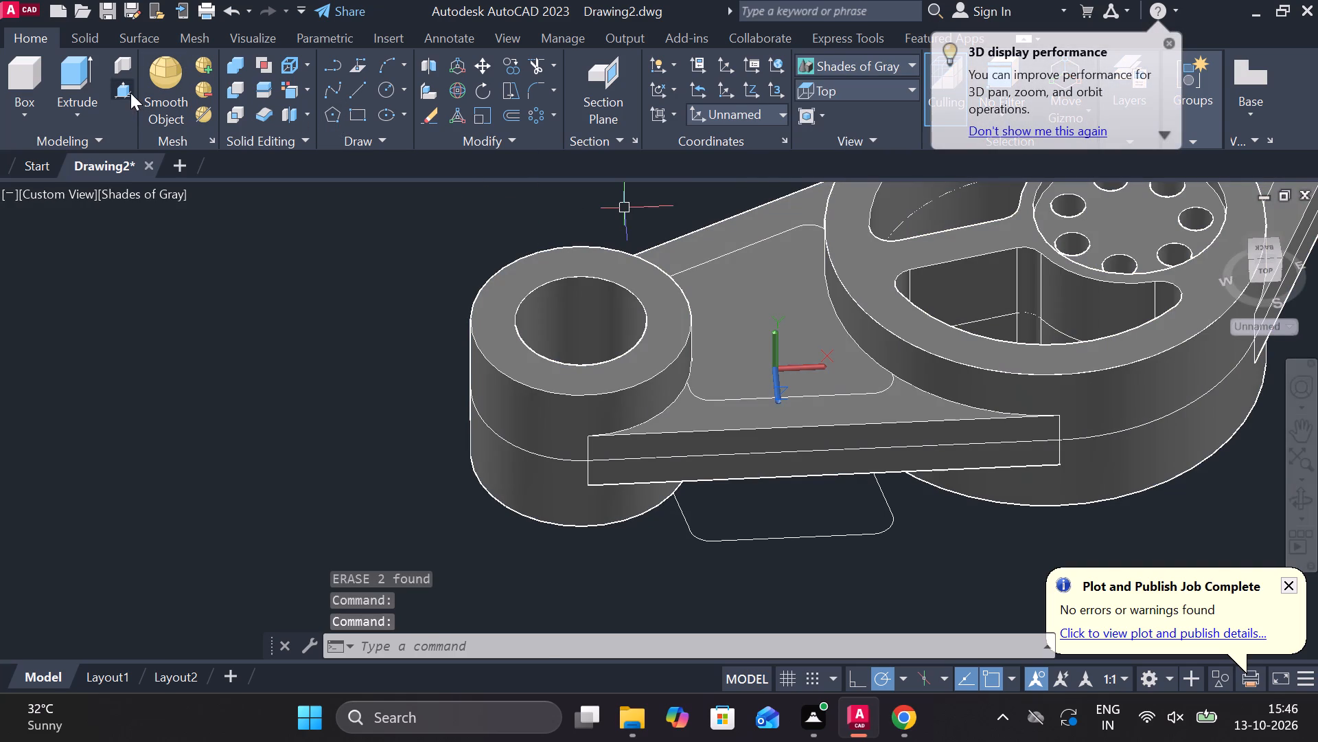
click(130, 93)
click(769, 306)
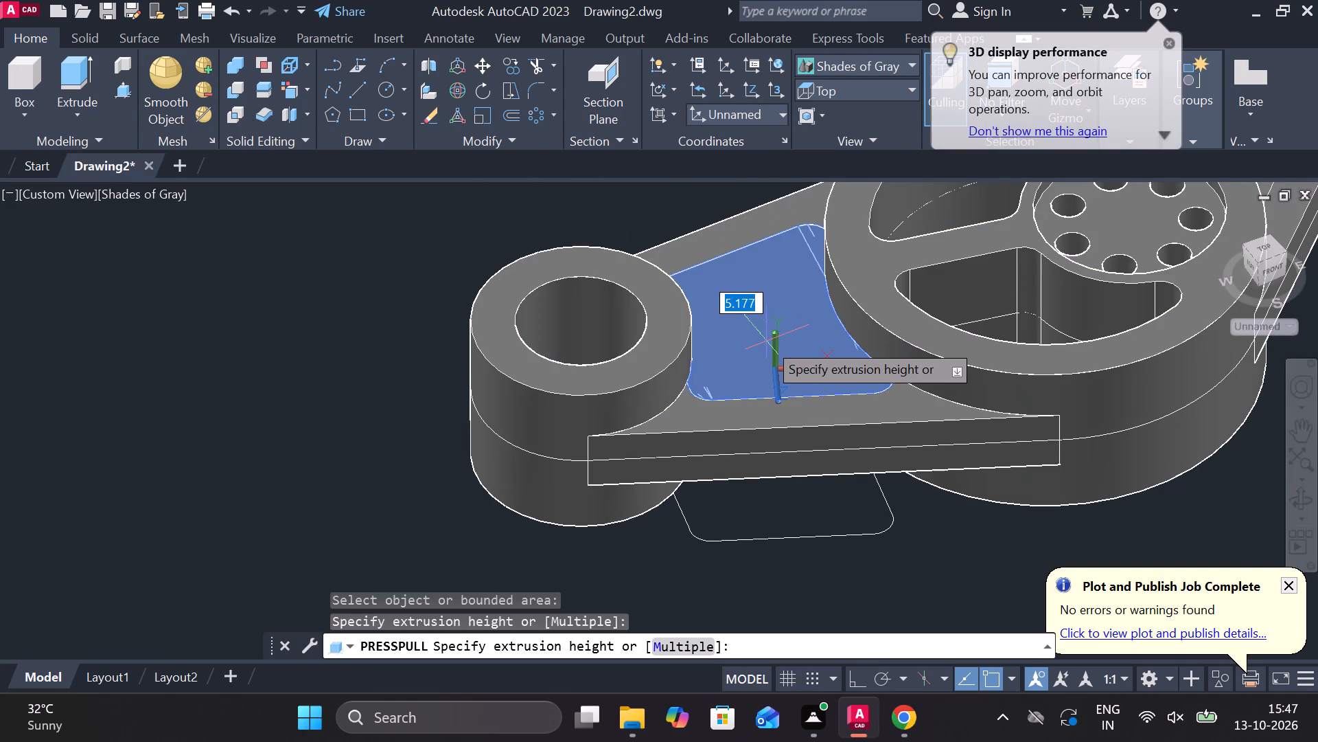
text(4)
key(space)
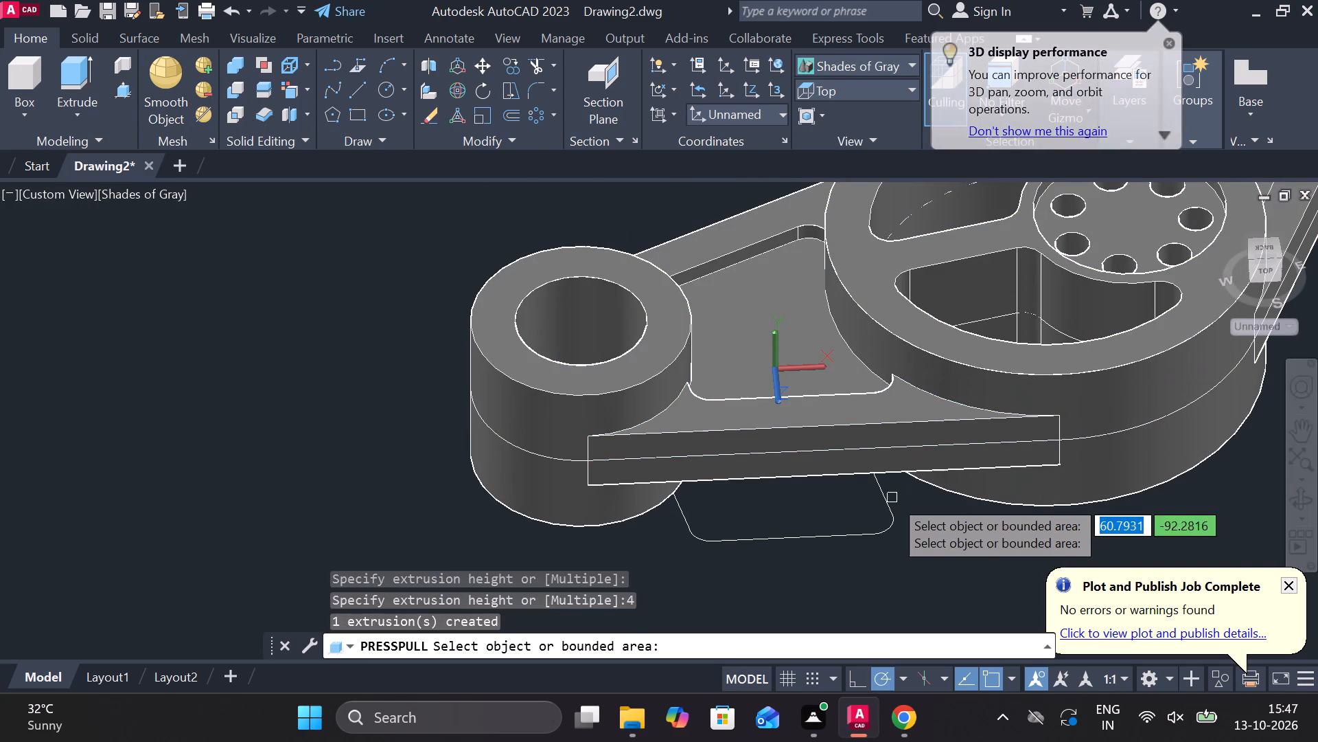
key(Escape)
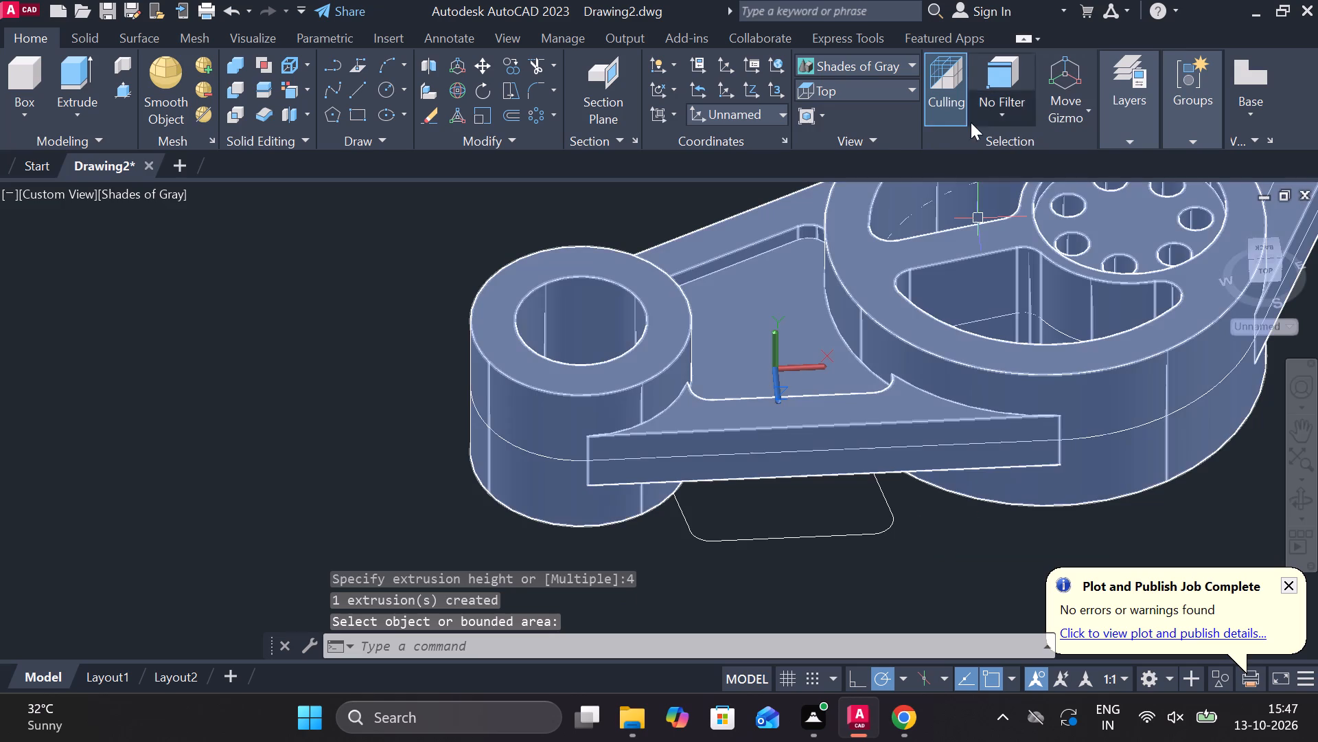
Switch to the Bottom view and examine the bracket's underside and the copied profile below the shorter arm.
click(868, 88)
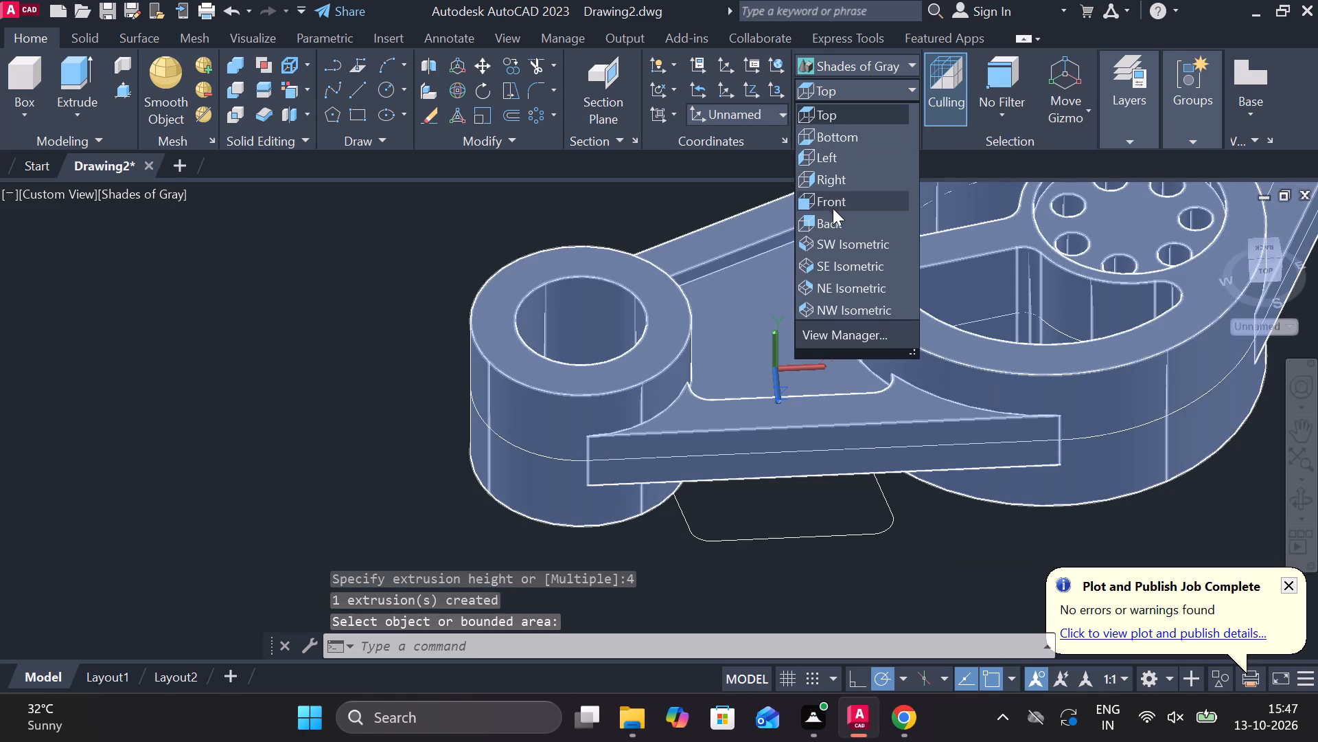
click(832, 144)
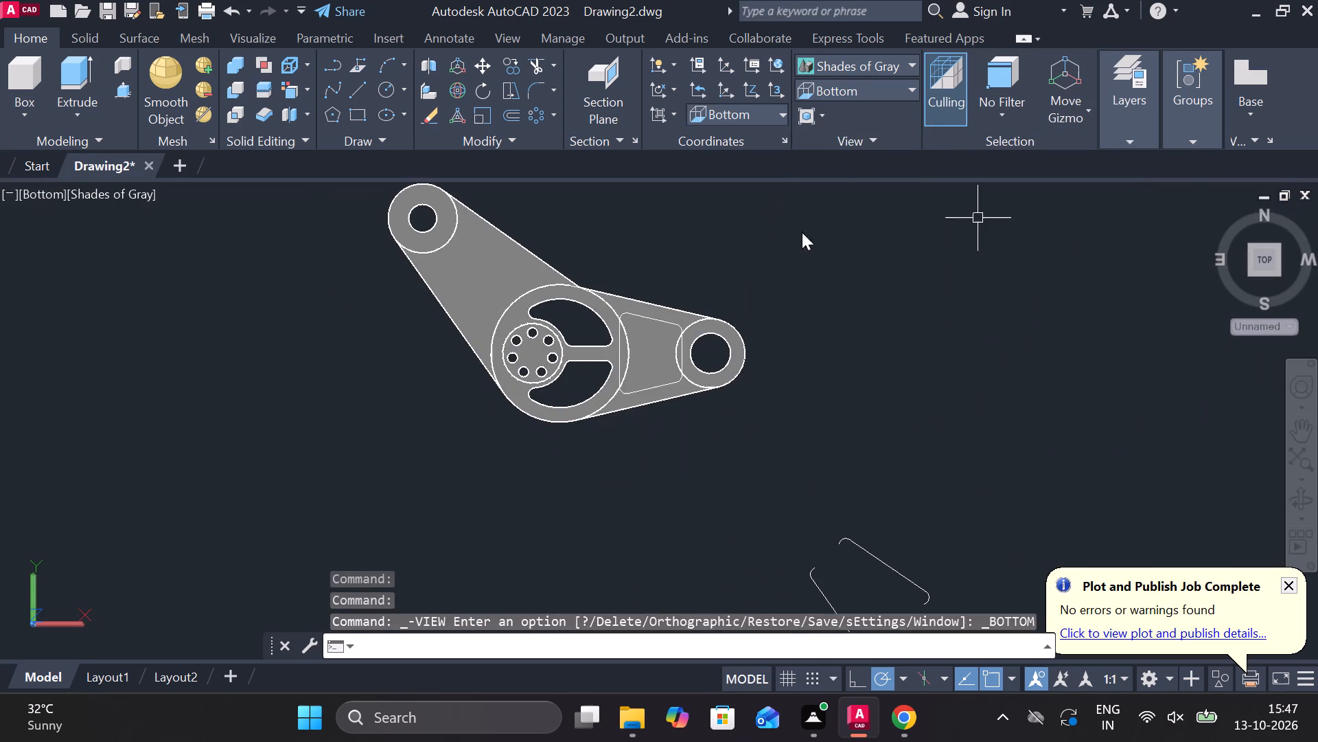
scroll(627, 358, up, 3)
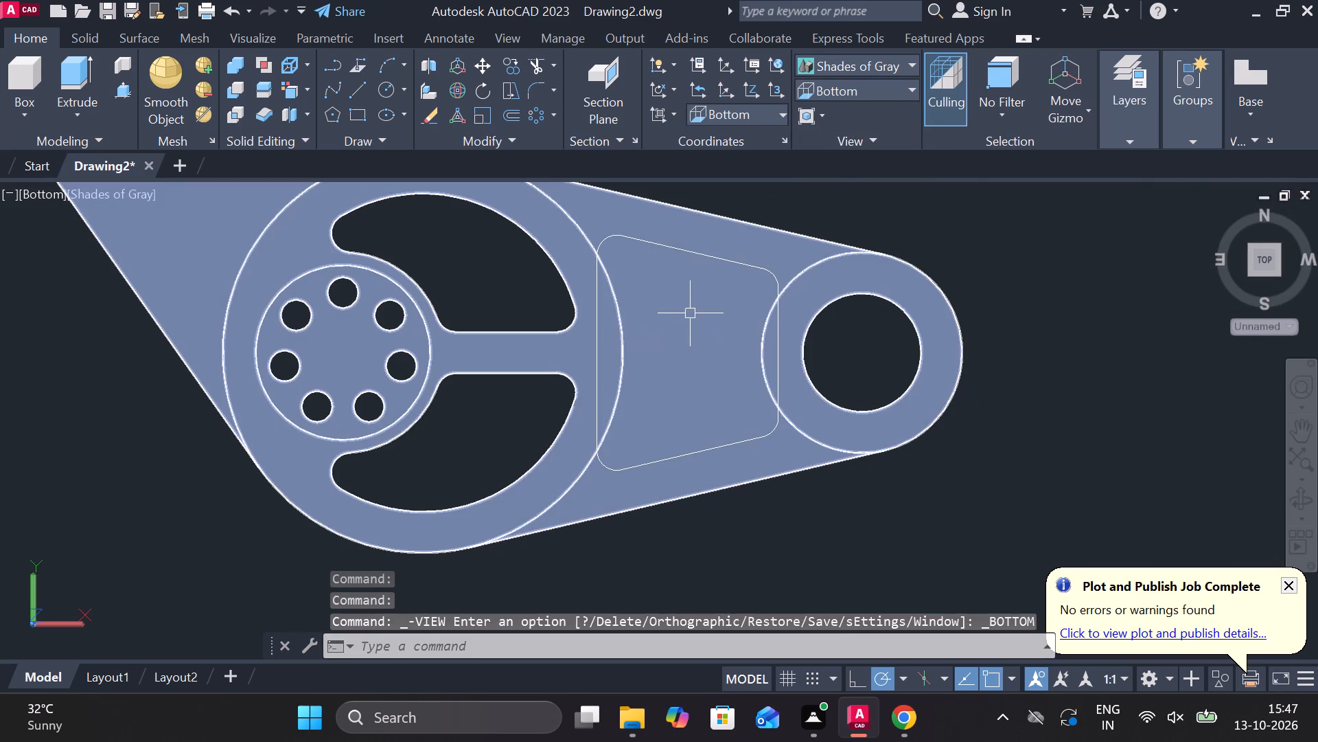
scroll(805, 504, down, 1)
scroll(811, 508, up, 1)
shift+middle_drag(815, 517, 805, 468)
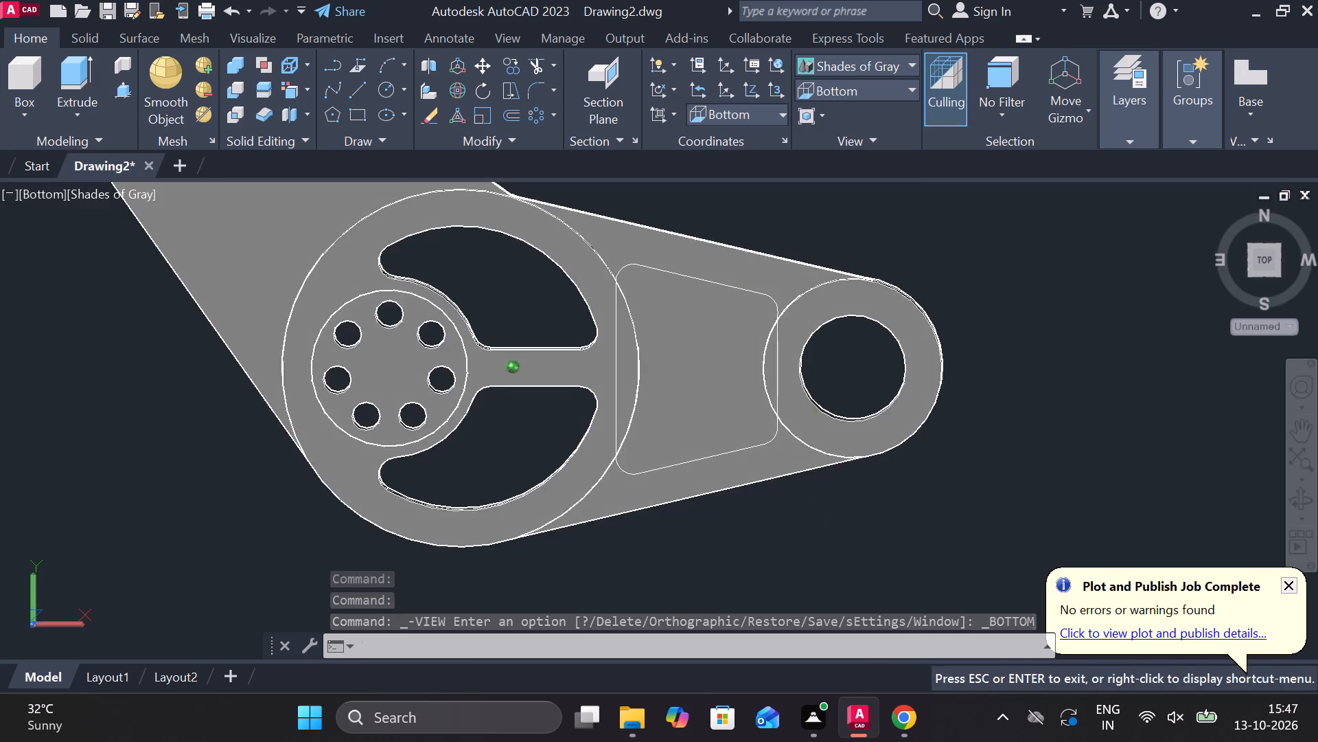
shift+middle_drag(805, 468, 799, 401)
shift+middle_drag(855, 493, 702, 493)
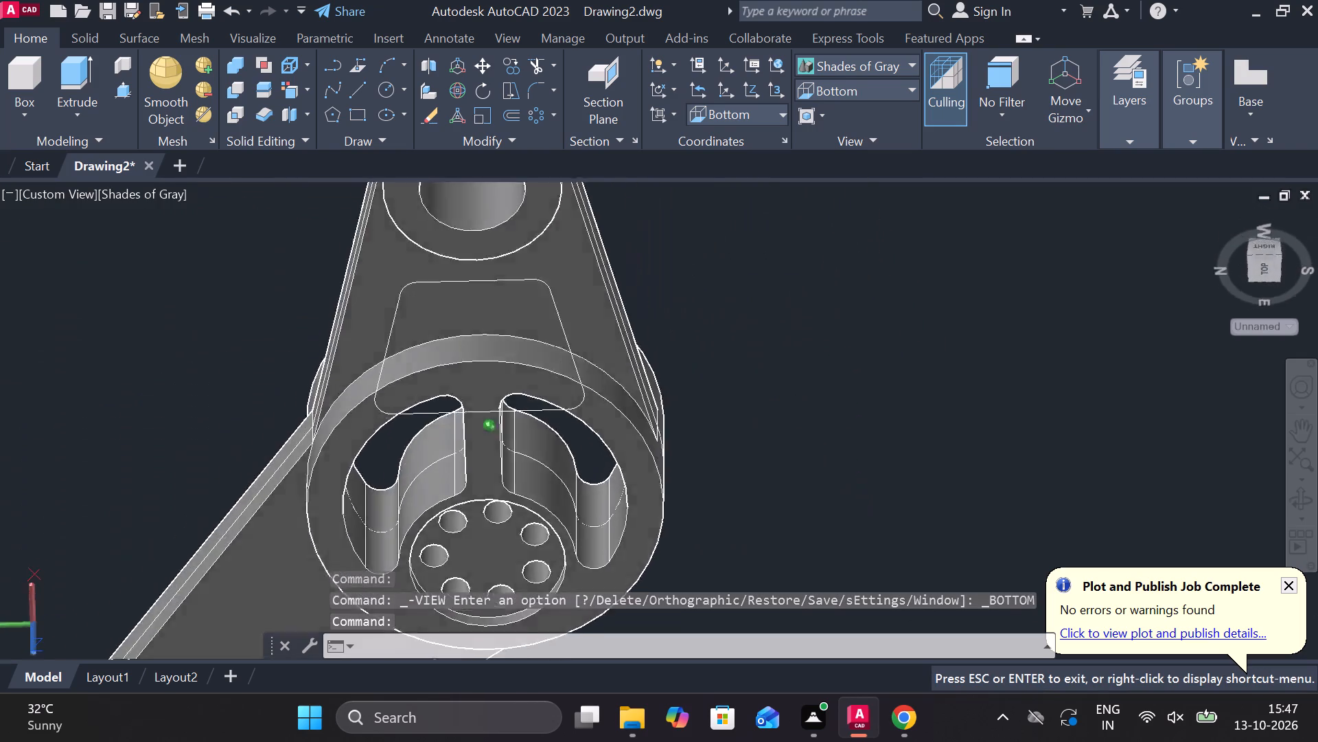
shift+middle_drag(702, 493, 929, 245)
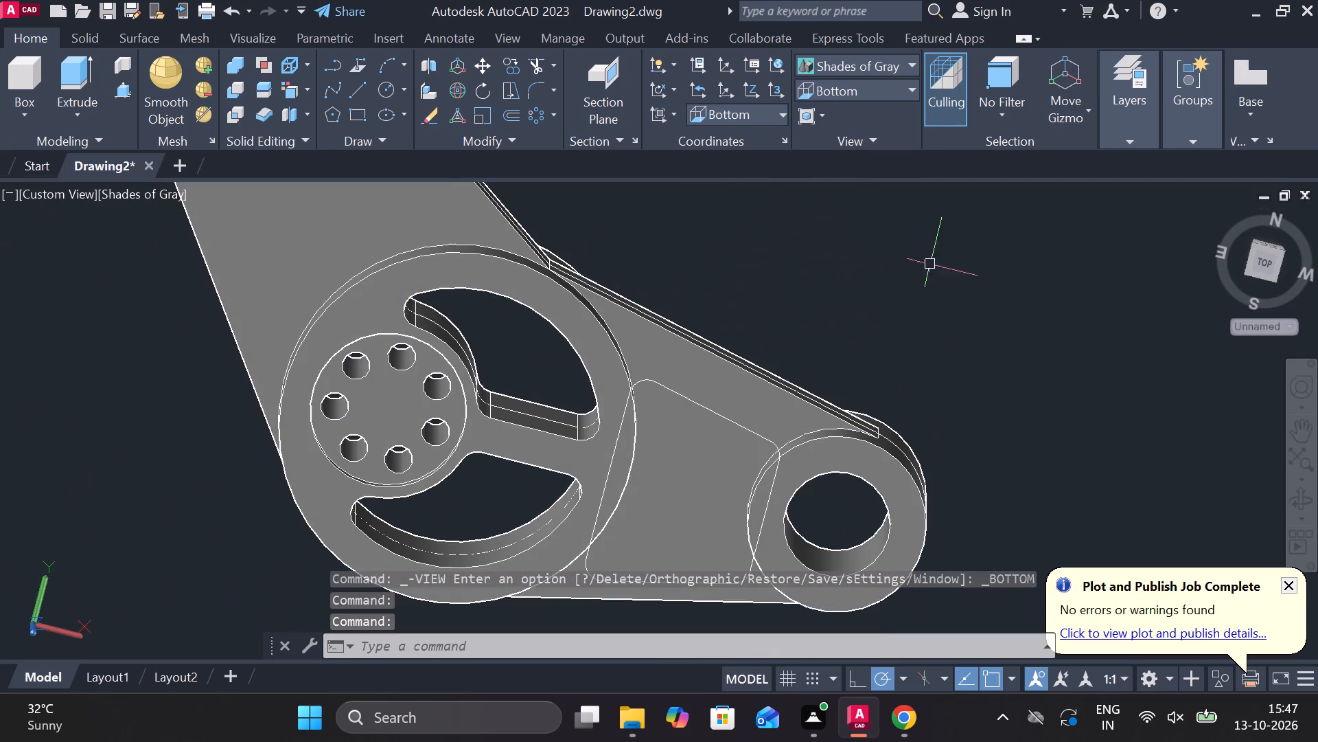
scroll(980, 361, down, 1)
scroll(713, 585, up, 2)
scroll(755, 535, up, 2)
shift+middle_drag(819, 543, 814, 501)
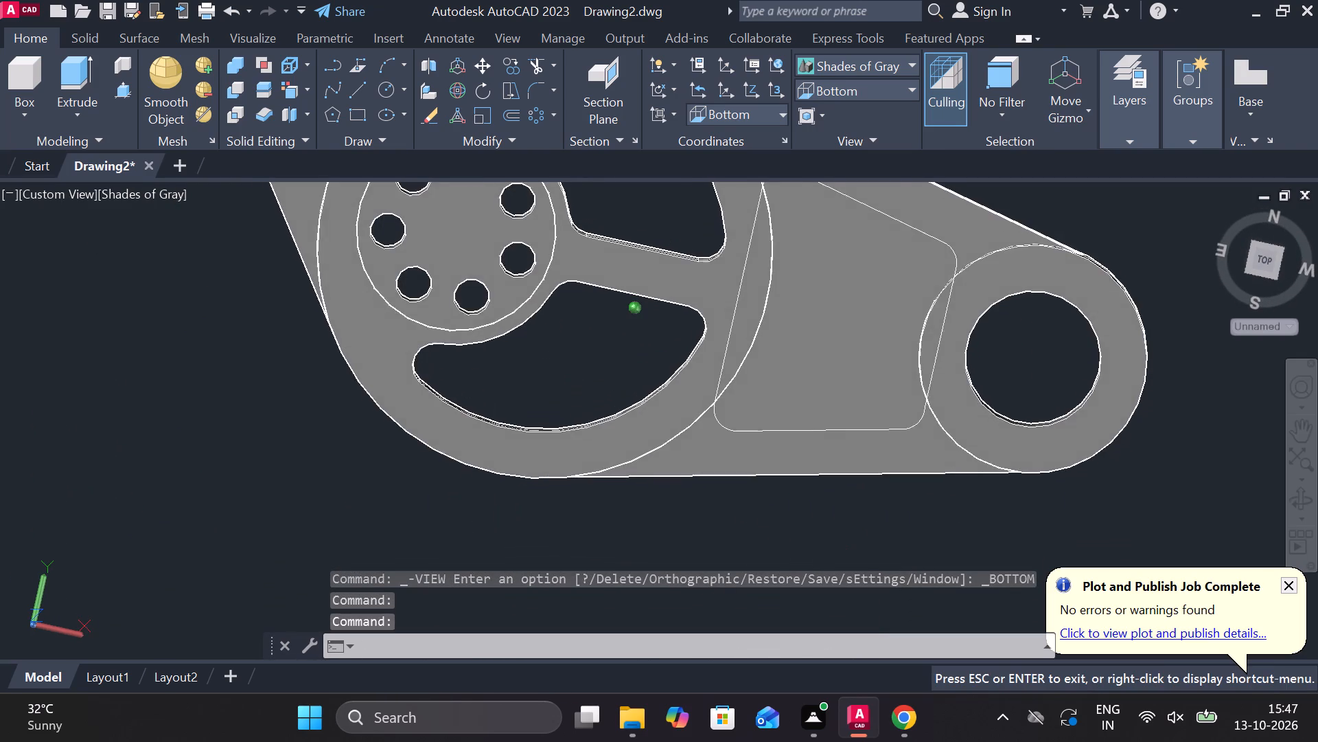
shift+middle_drag(814, 501, 823, 340)
scroll(828, 342, down, 1)
shift+middle_drag(865, 305, 824, 409)
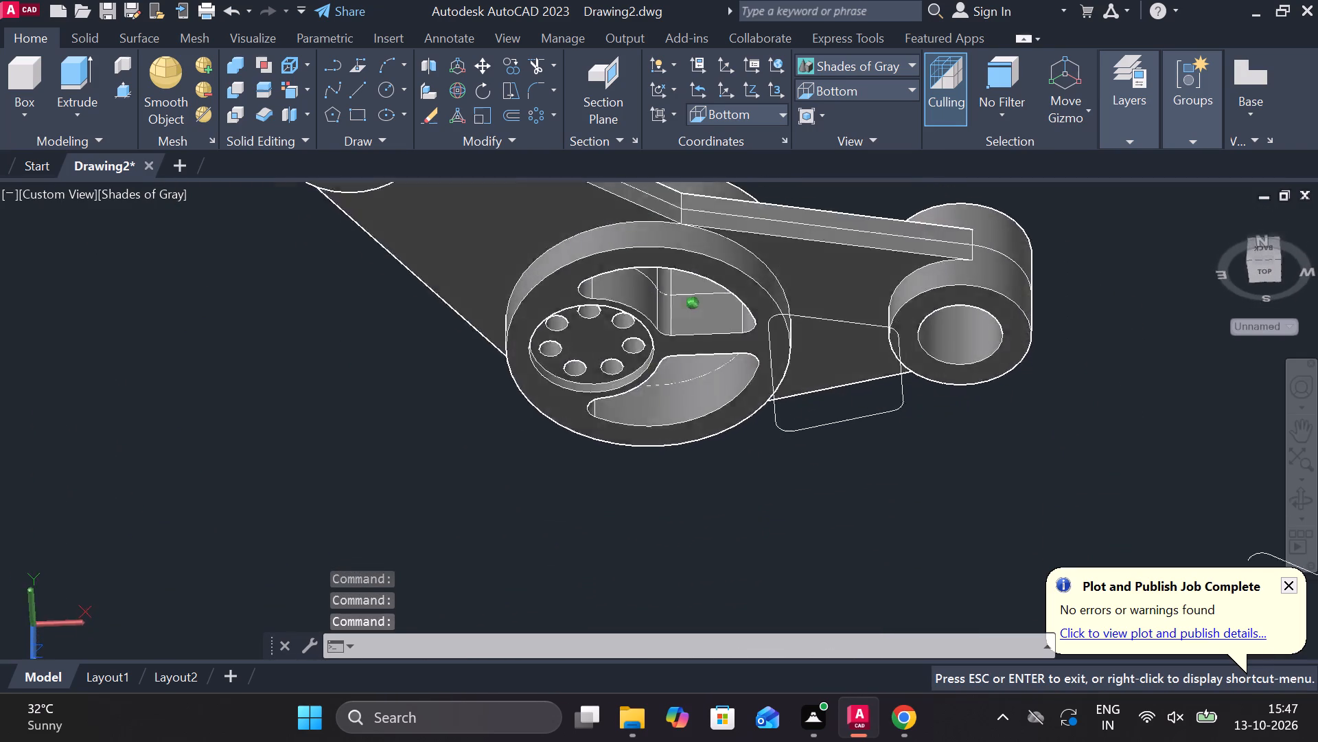
shift+middle_drag(824, 409, 827, 477)
scroll(868, 426, up, 1)
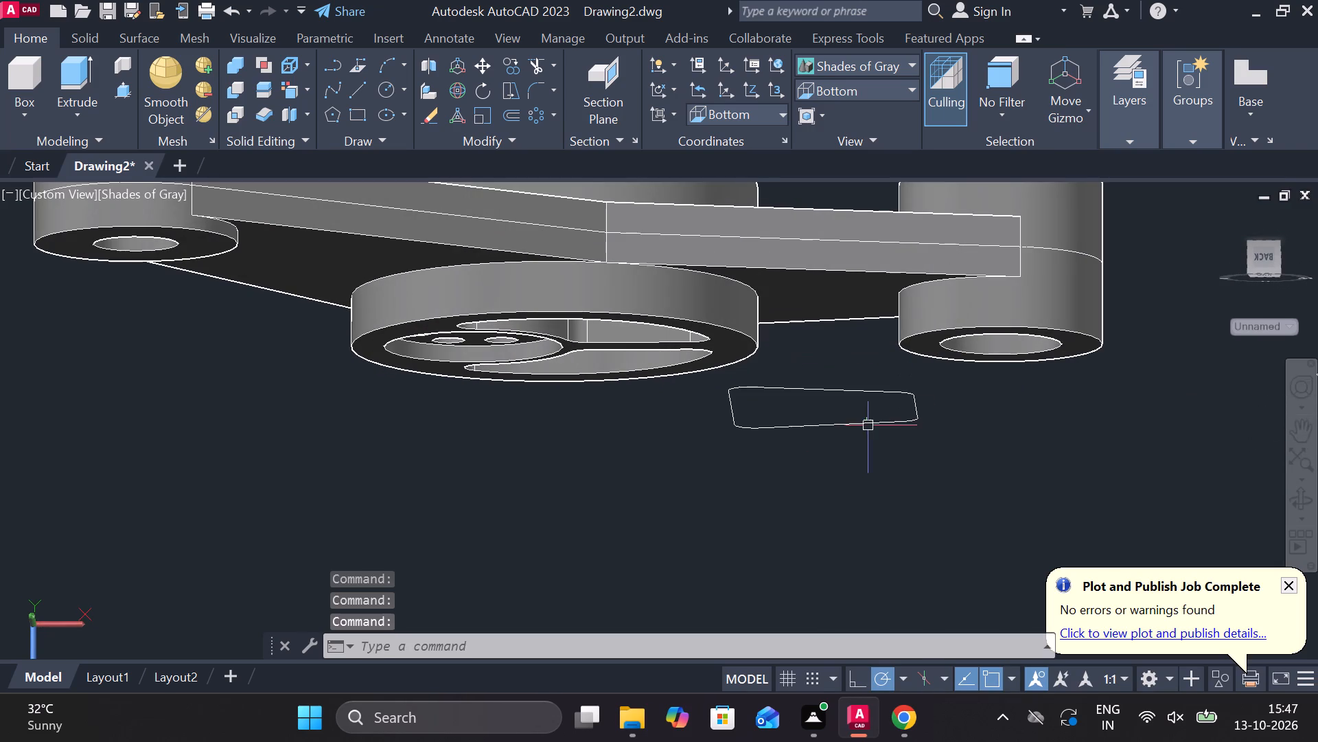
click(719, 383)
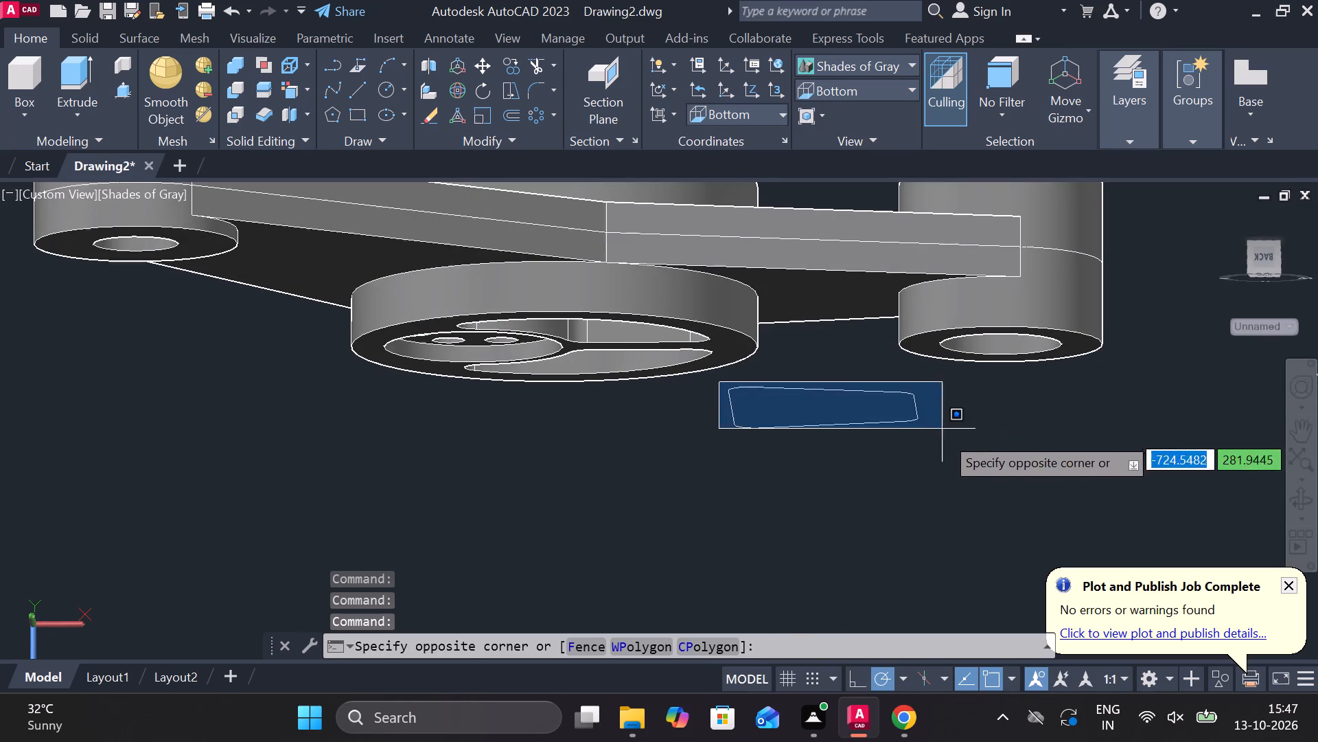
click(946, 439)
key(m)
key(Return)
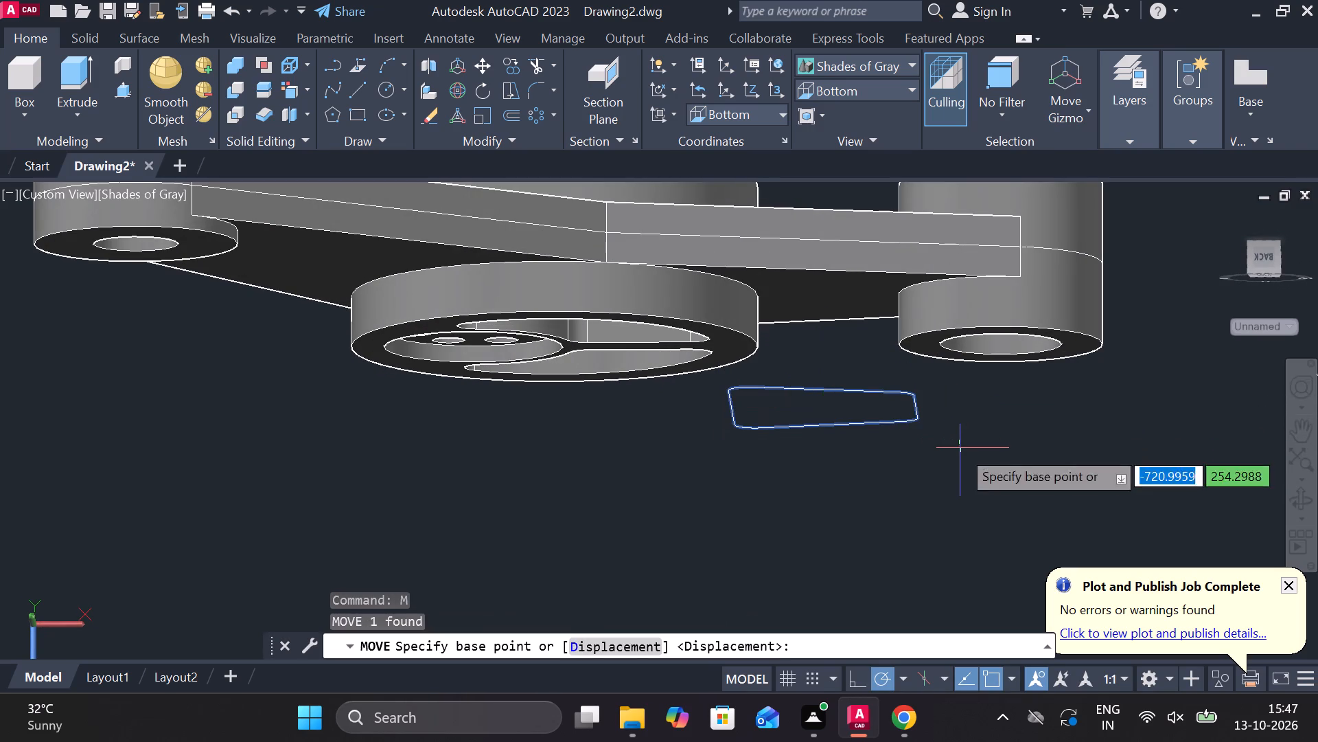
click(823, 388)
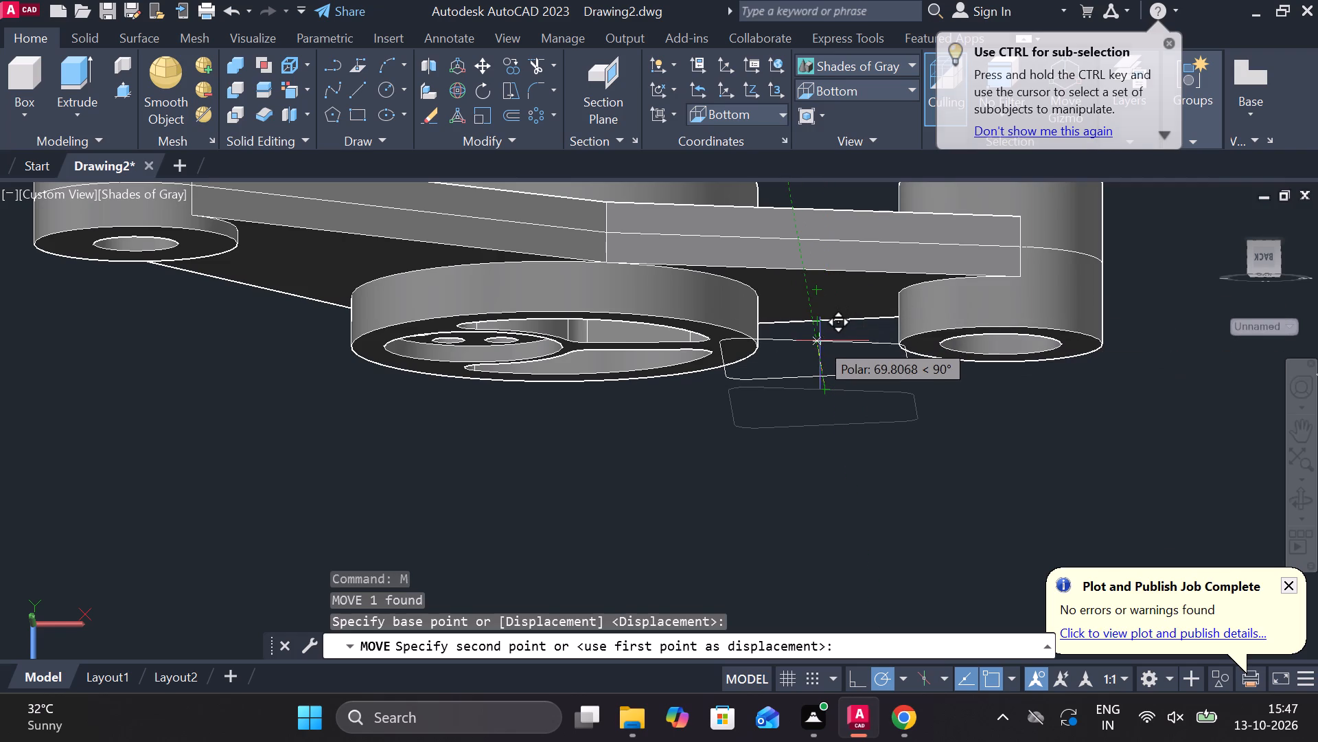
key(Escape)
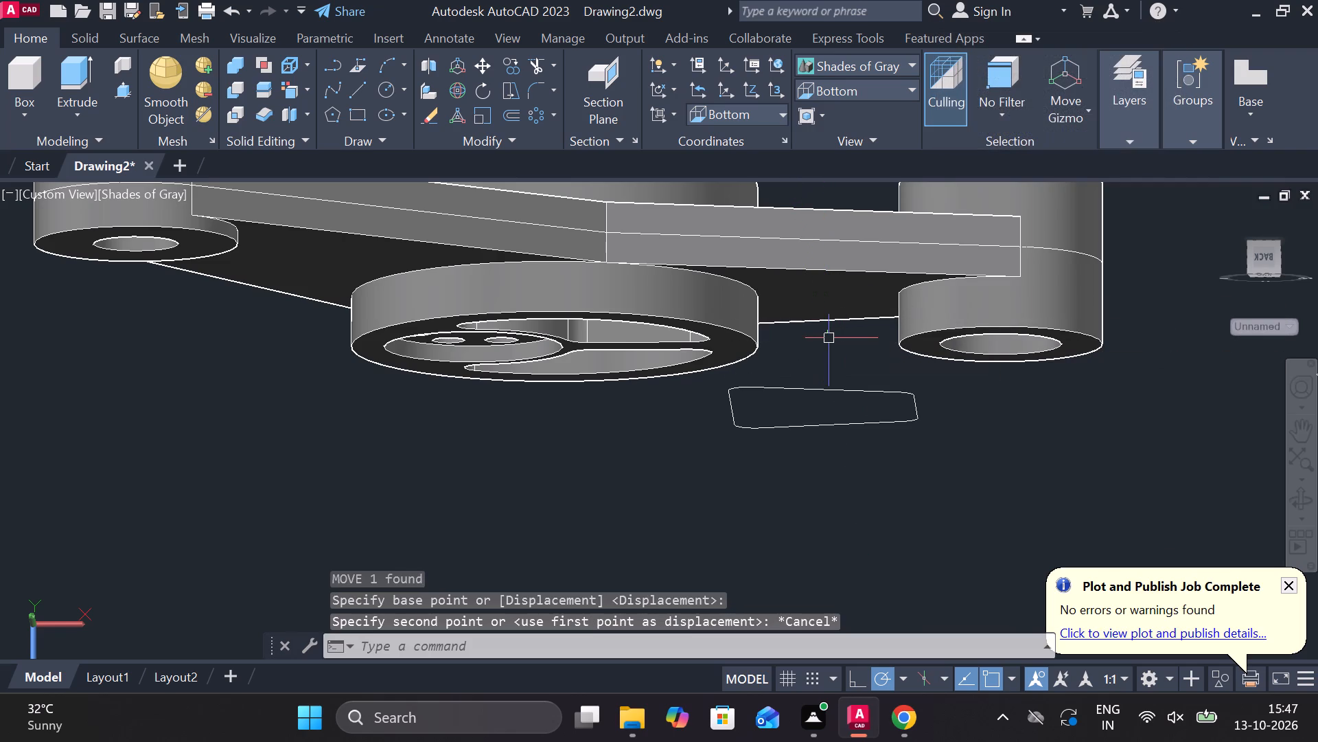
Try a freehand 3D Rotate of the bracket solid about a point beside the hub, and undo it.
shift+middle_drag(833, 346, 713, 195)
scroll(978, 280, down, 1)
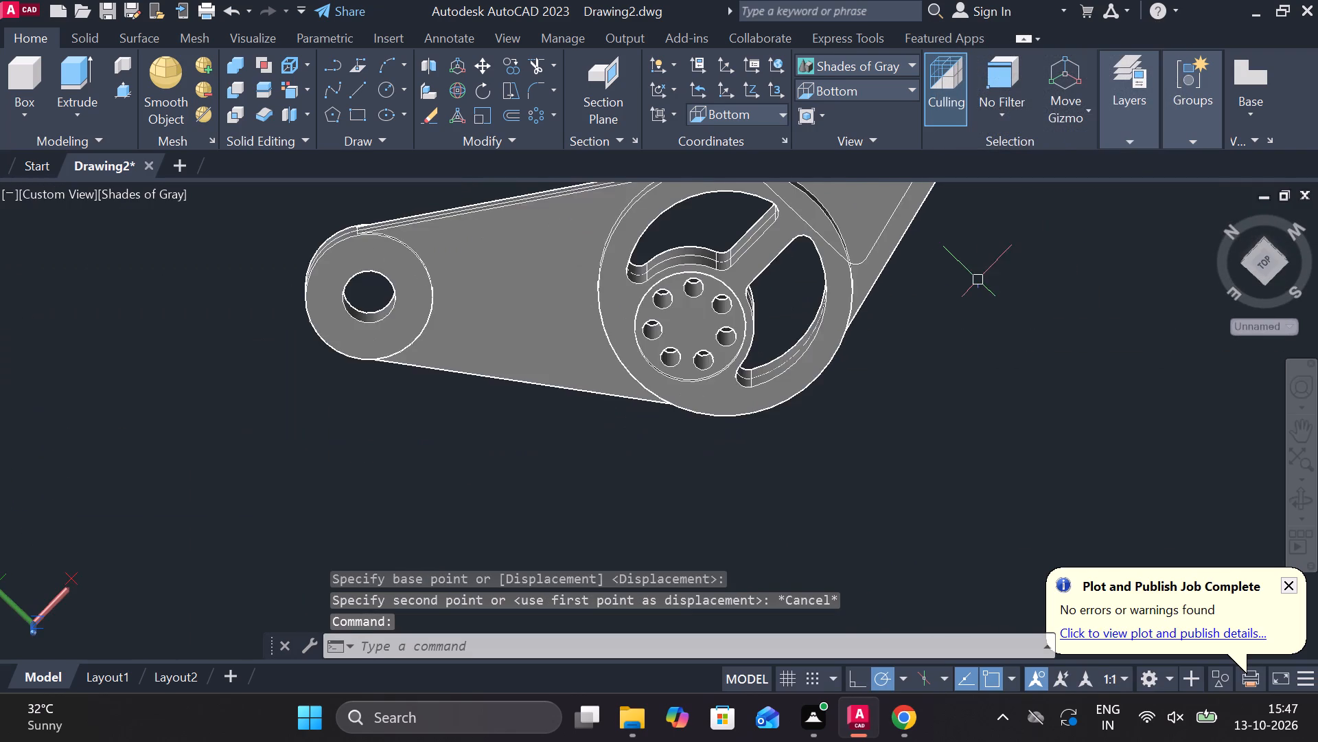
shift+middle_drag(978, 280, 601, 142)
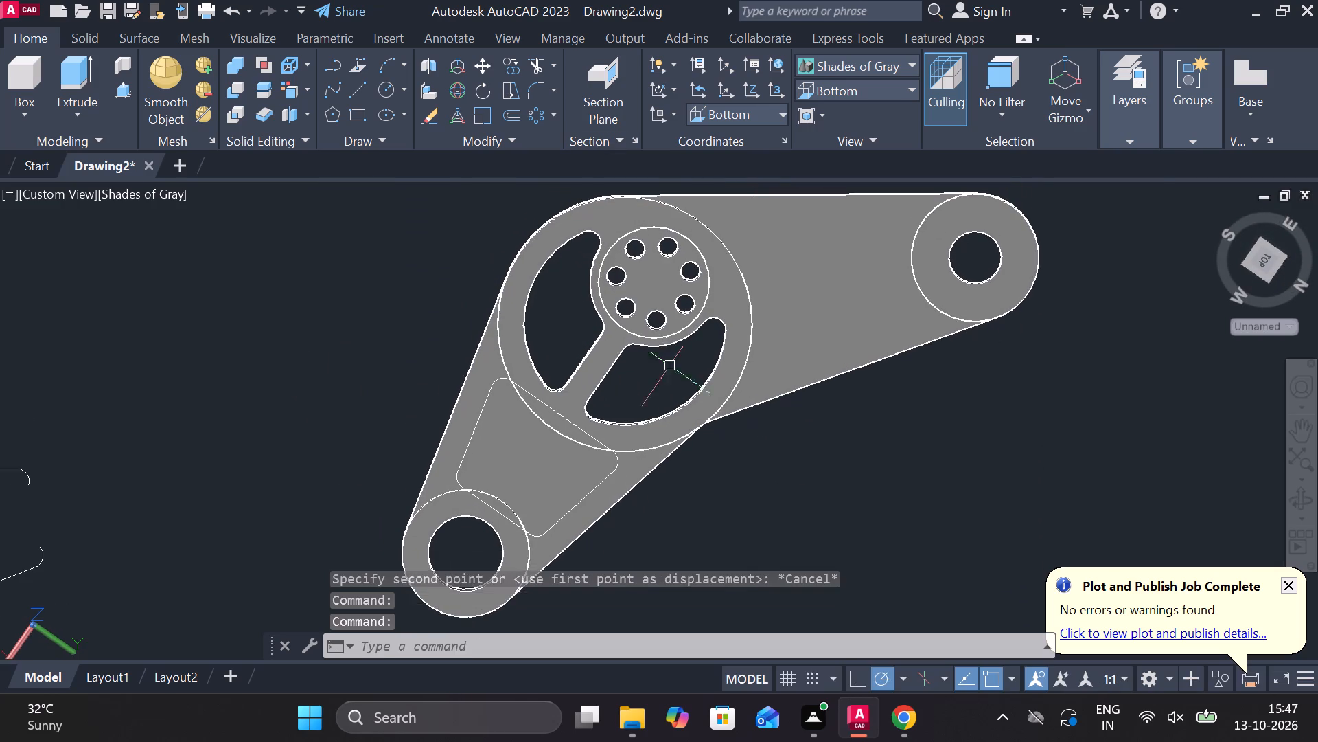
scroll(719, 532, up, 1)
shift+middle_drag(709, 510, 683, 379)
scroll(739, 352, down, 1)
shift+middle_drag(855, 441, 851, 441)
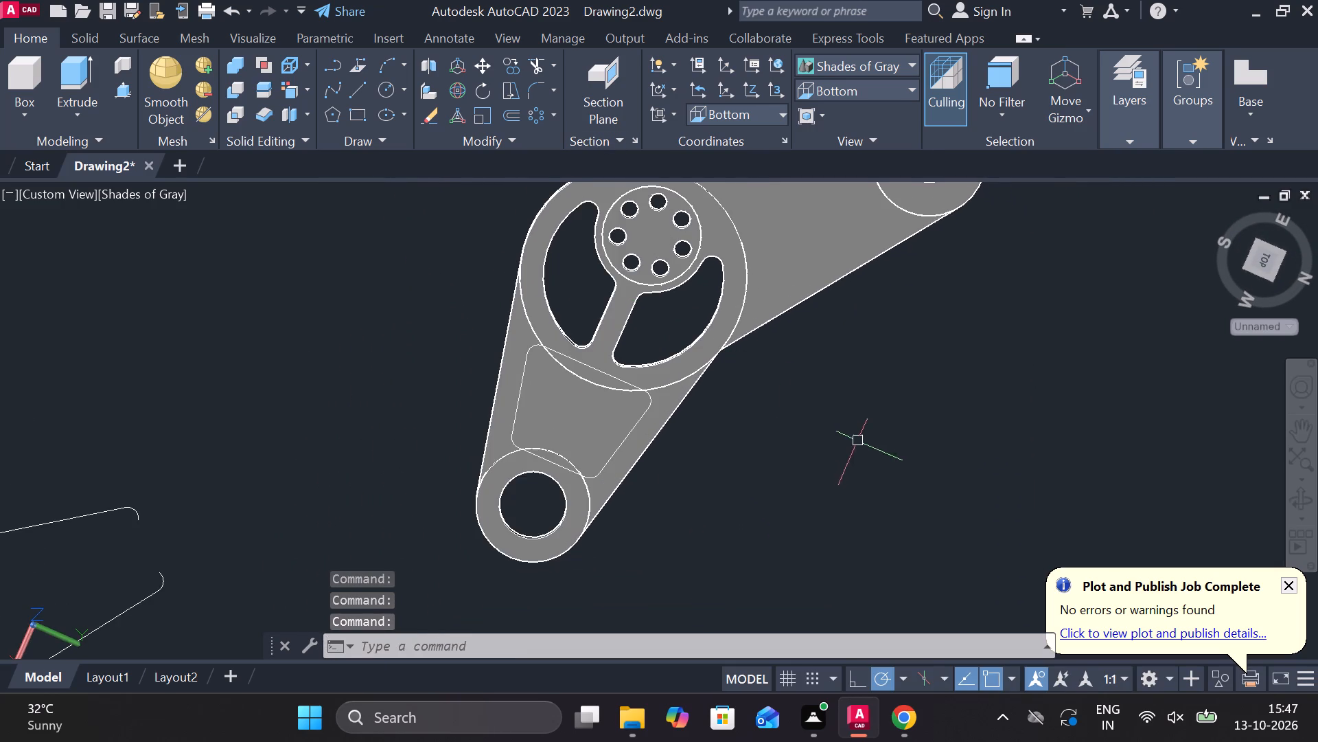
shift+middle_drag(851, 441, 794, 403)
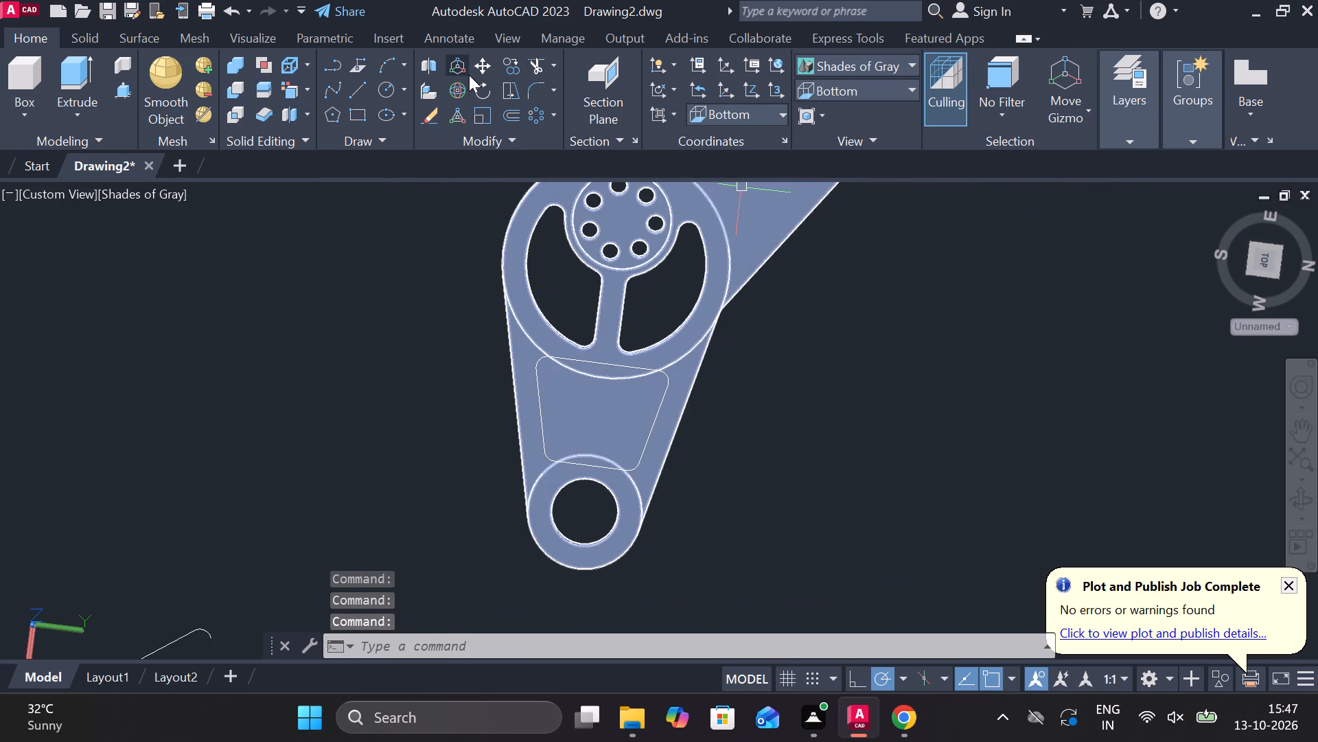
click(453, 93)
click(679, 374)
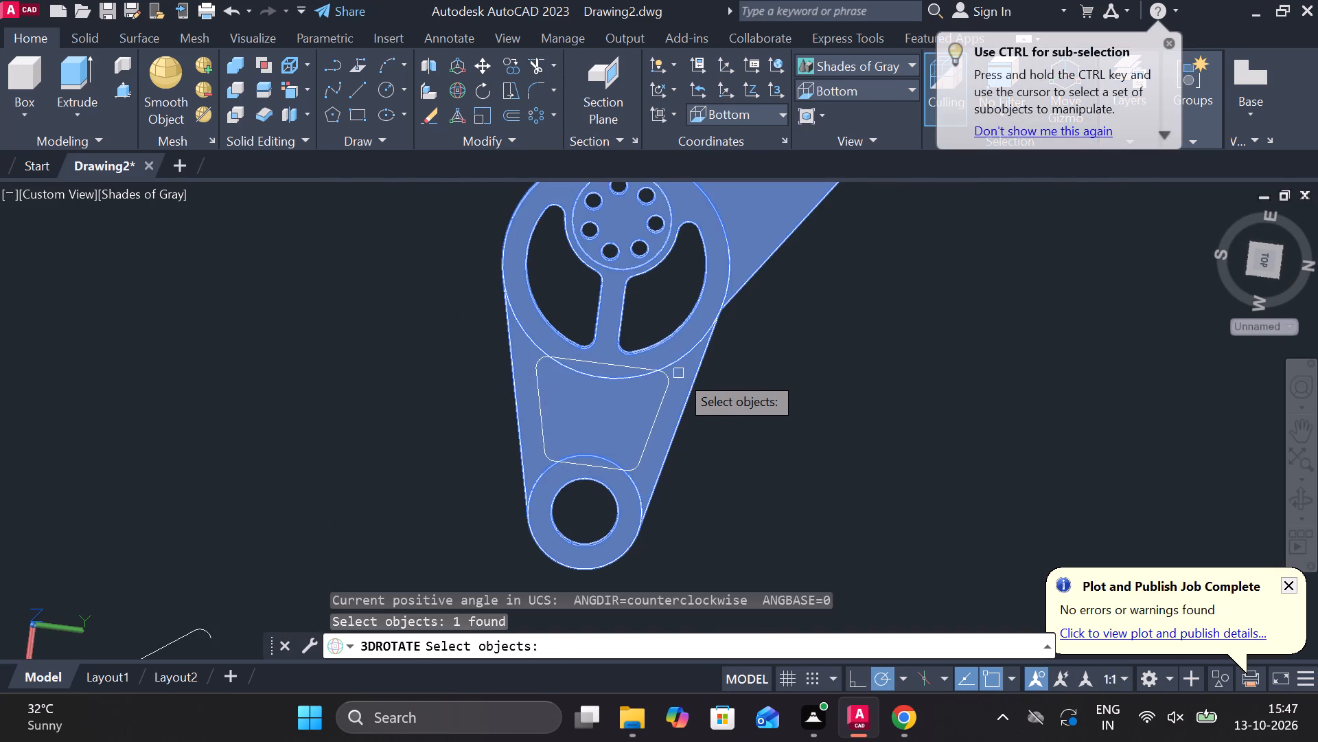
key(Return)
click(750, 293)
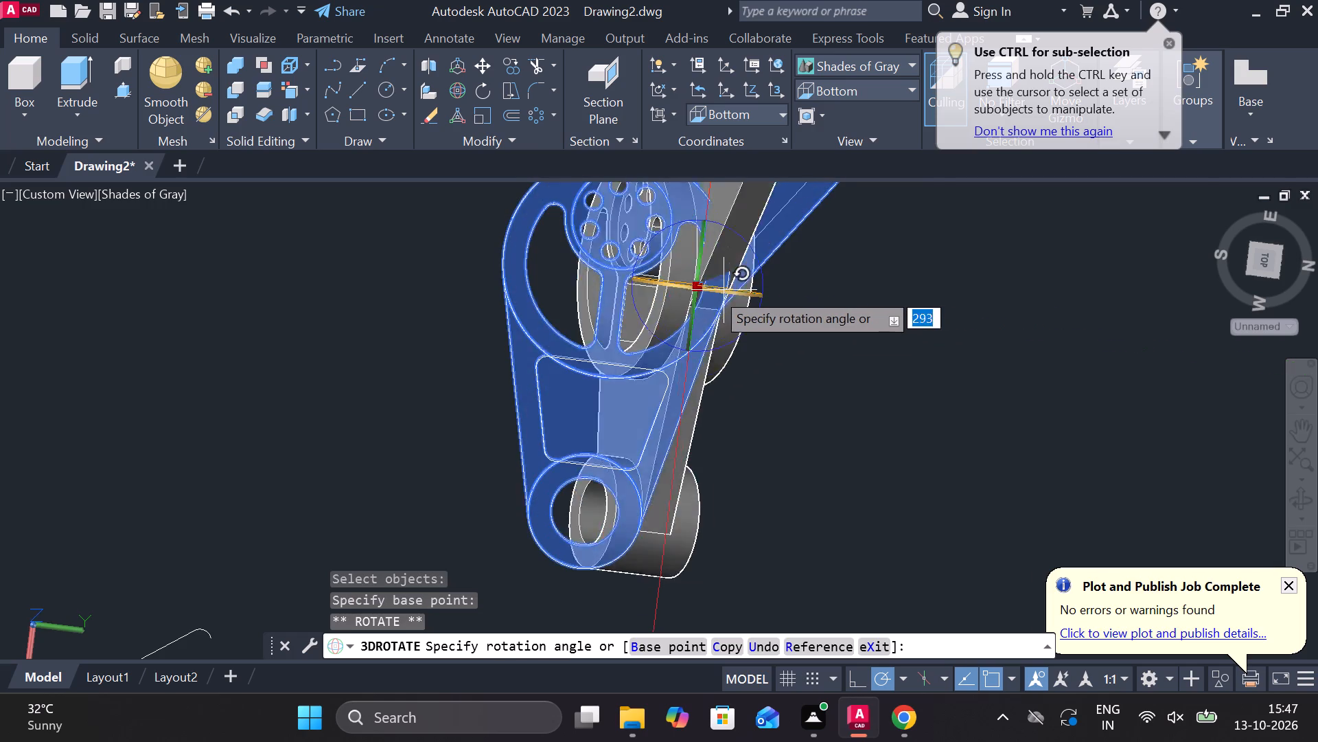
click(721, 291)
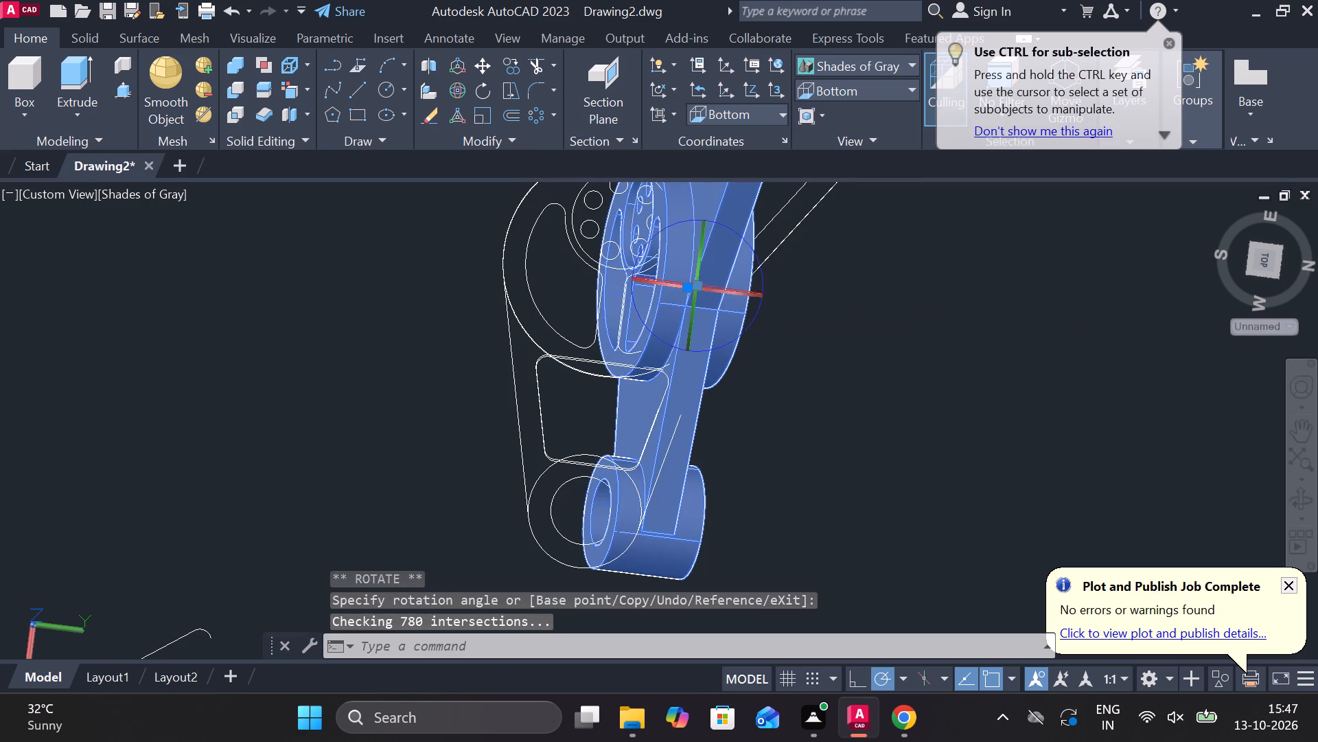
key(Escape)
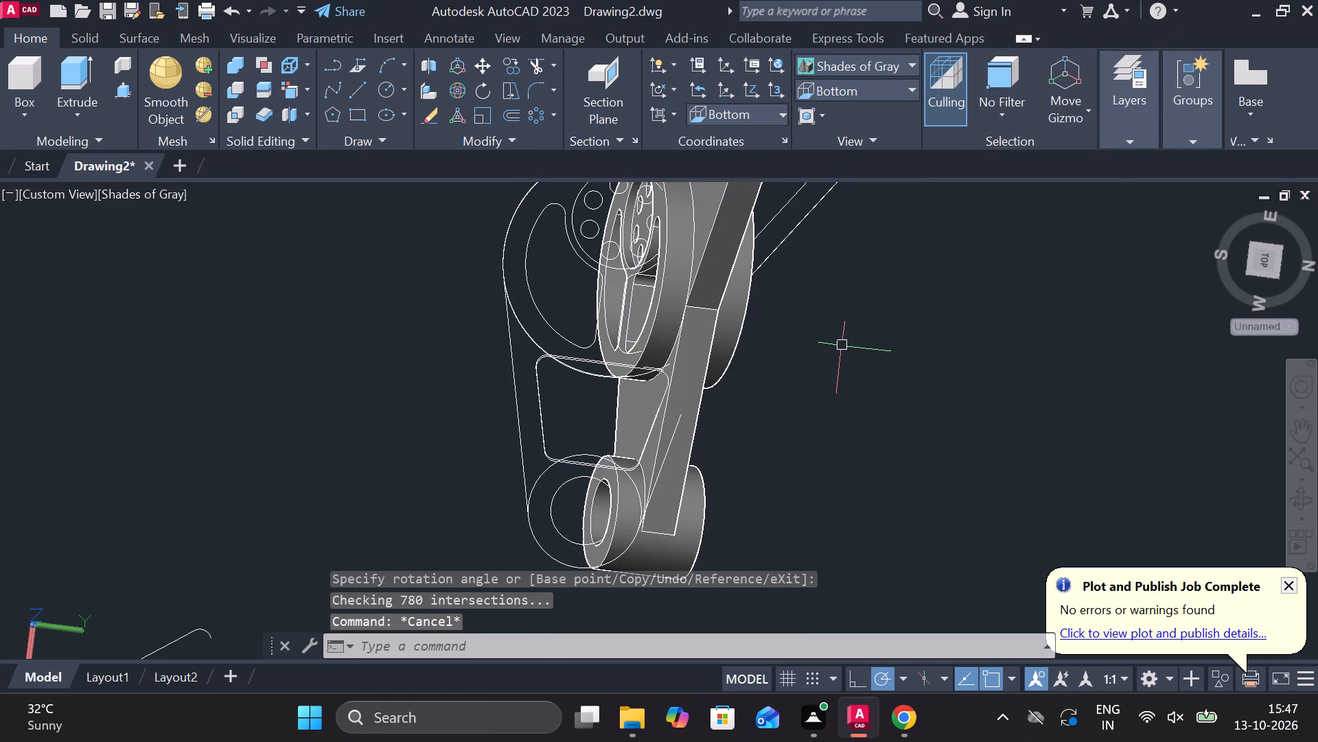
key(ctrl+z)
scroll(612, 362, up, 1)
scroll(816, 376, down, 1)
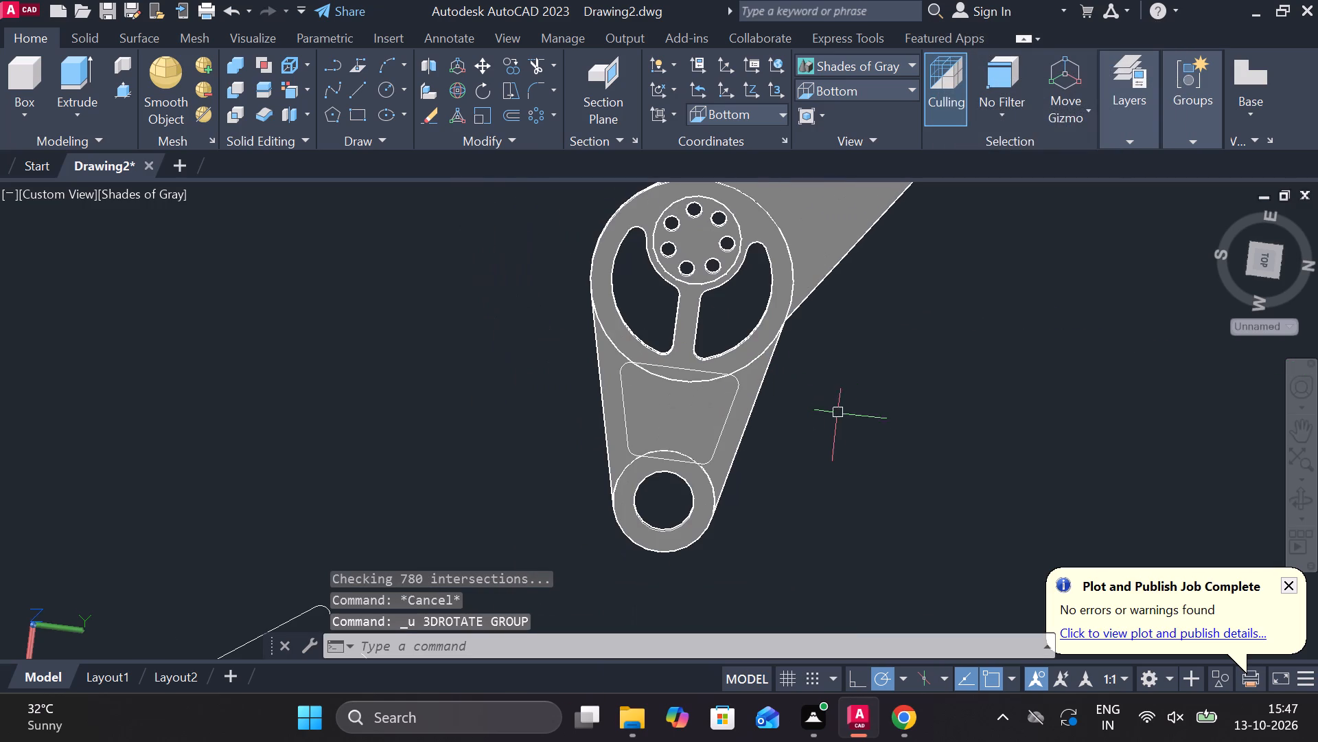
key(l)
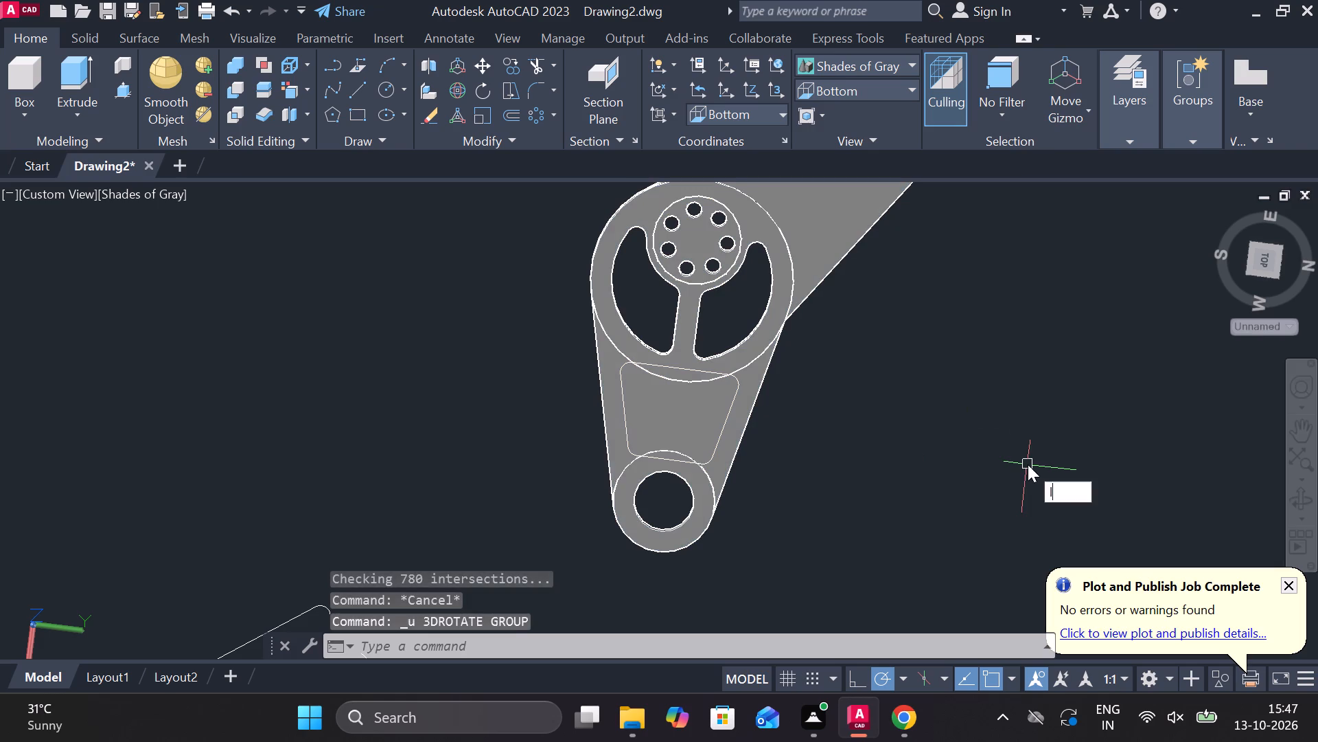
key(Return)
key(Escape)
Draw a construction line about 34 long on the shorter arm's underside, from the large hub's edge to the end boss.
key(l)
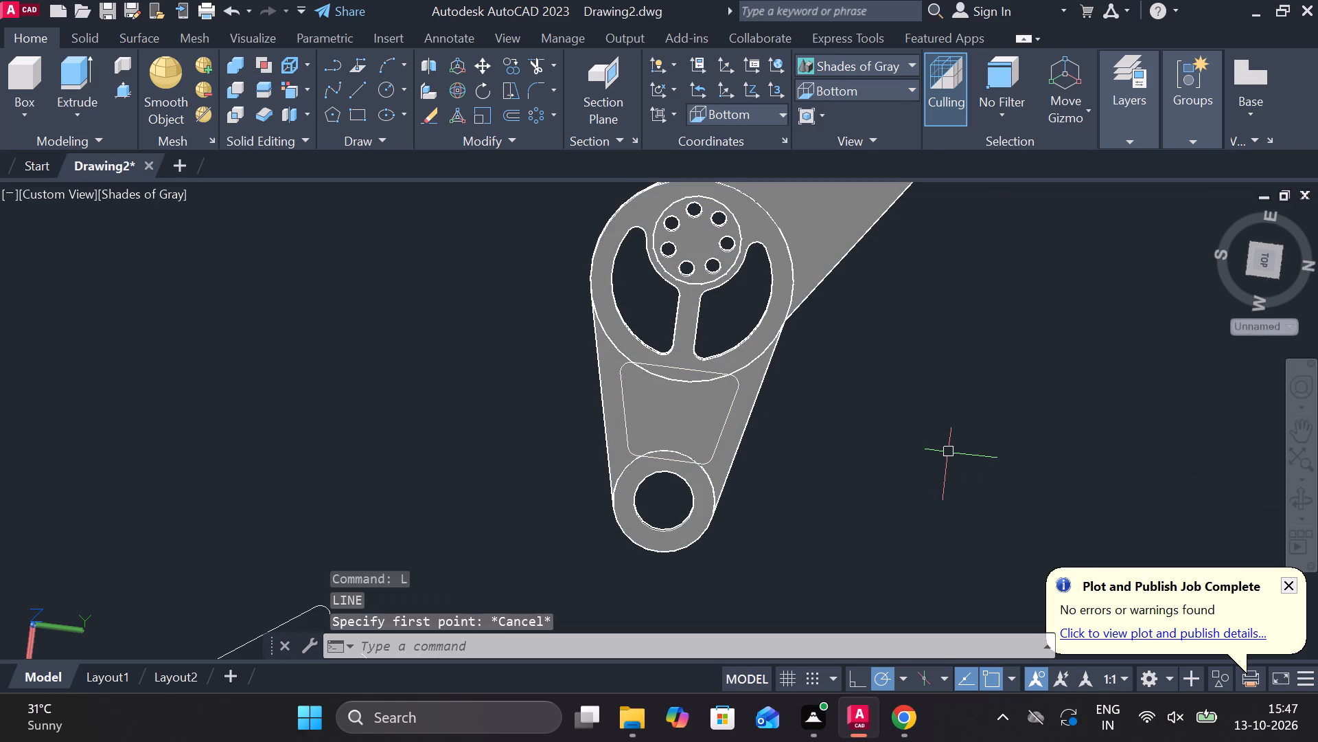
key(Return)
scroll(769, 387, up, 2)
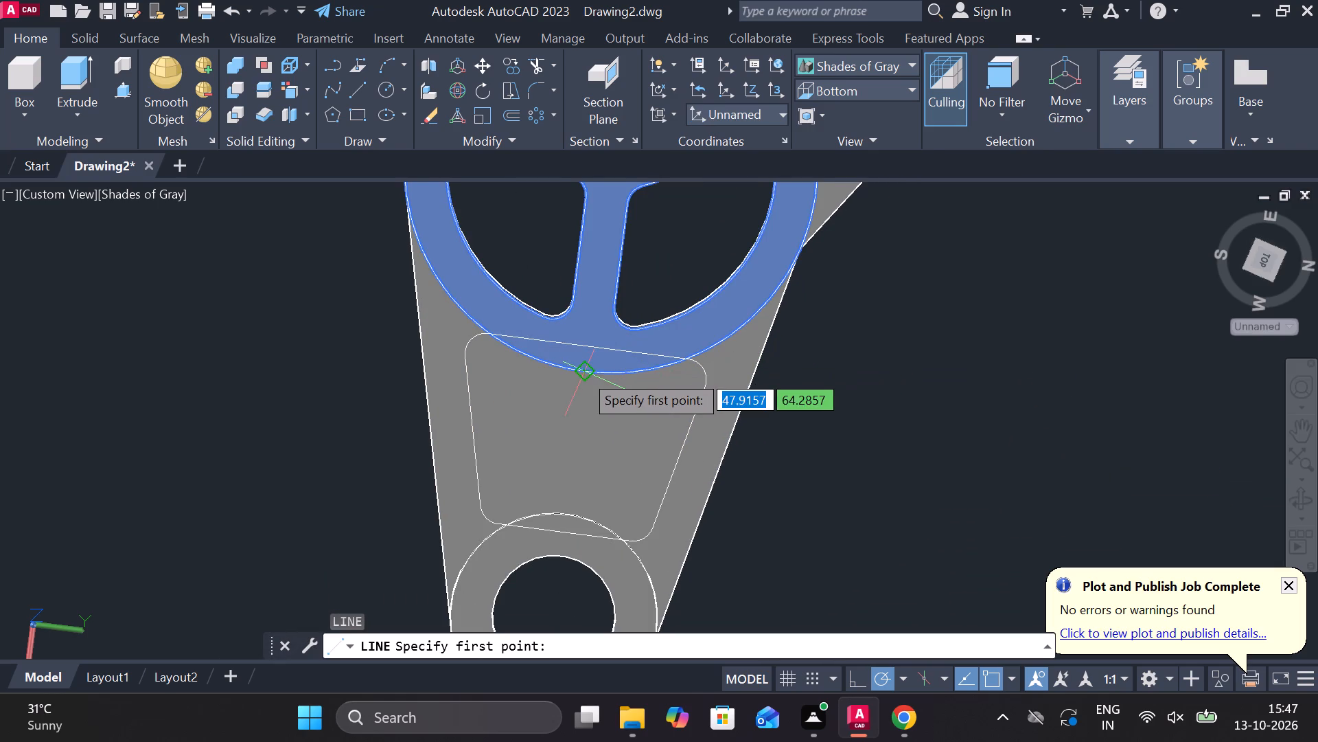
scroll(629, 390, down, 1)
shift+middle_drag(752, 475, 660, 366)
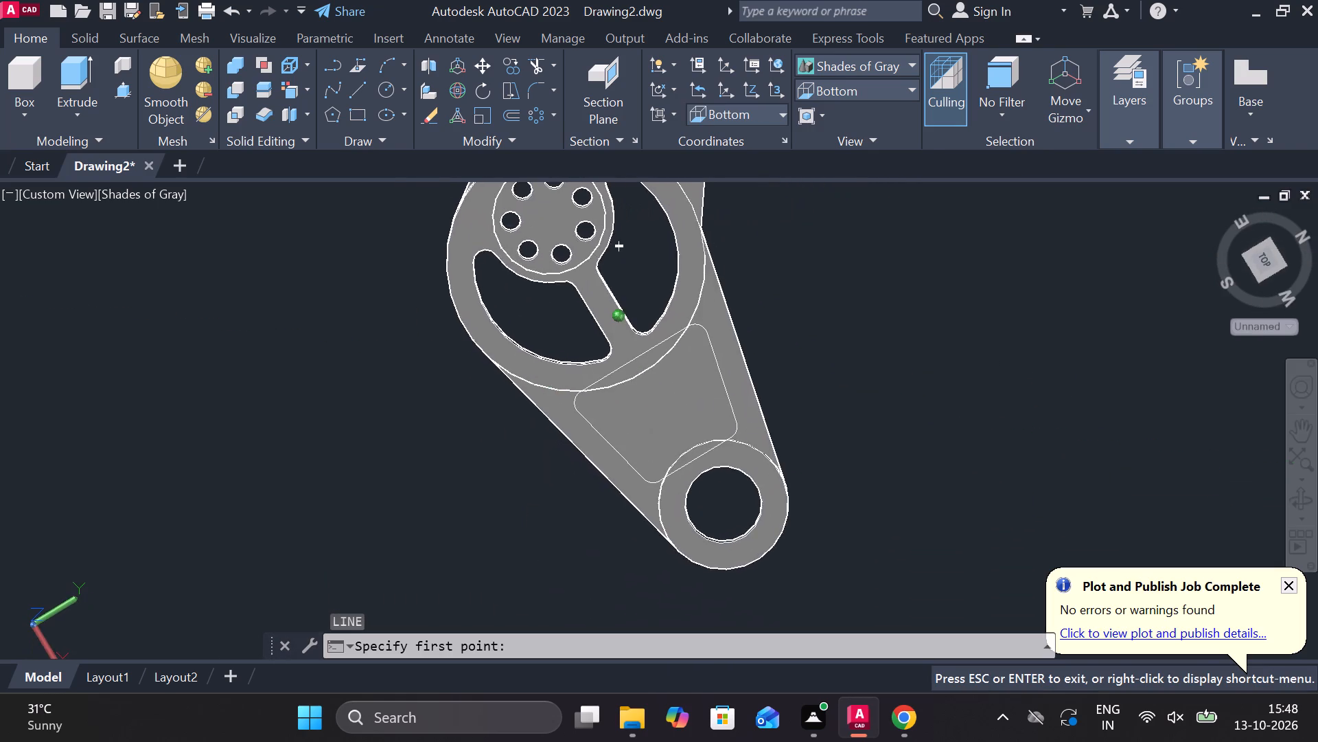
shift+middle_drag(660, 366, 674, 293)
scroll(747, 348, down, 1)
shift+middle_drag(577, 482, 765, 297)
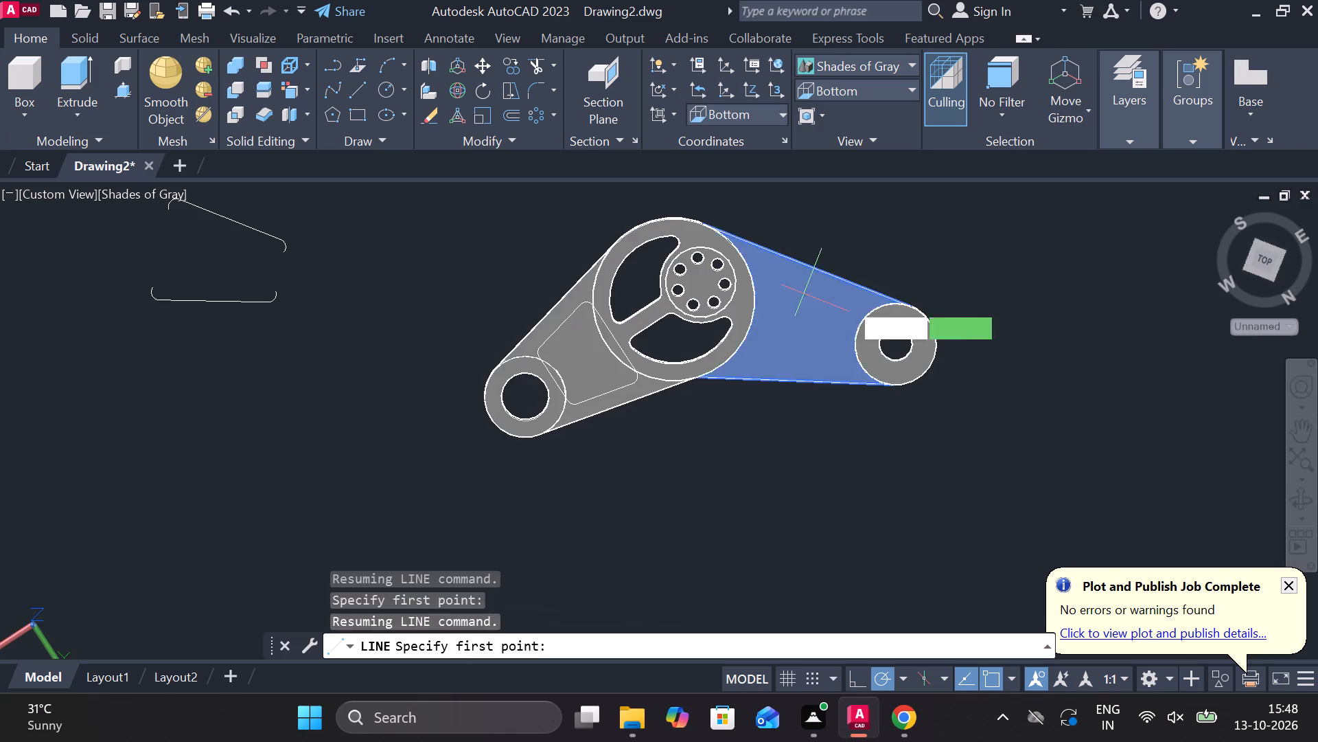
scroll(870, 300, down, 2)
shift+middle_drag(912, 459, 791, 515)
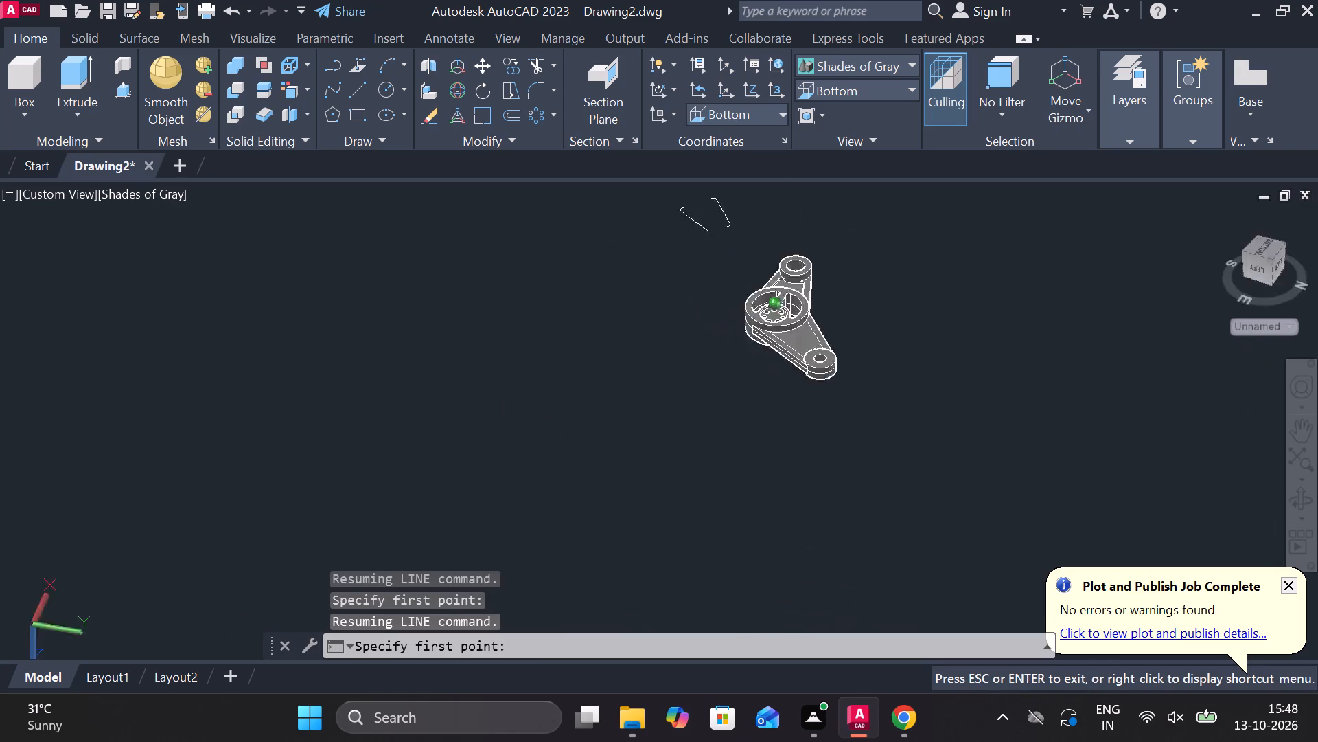
shift+middle_drag(791, 515, 990, 229)
shift+middle_drag(860, 385, 673, 392)
scroll(790, 324, up, 2)
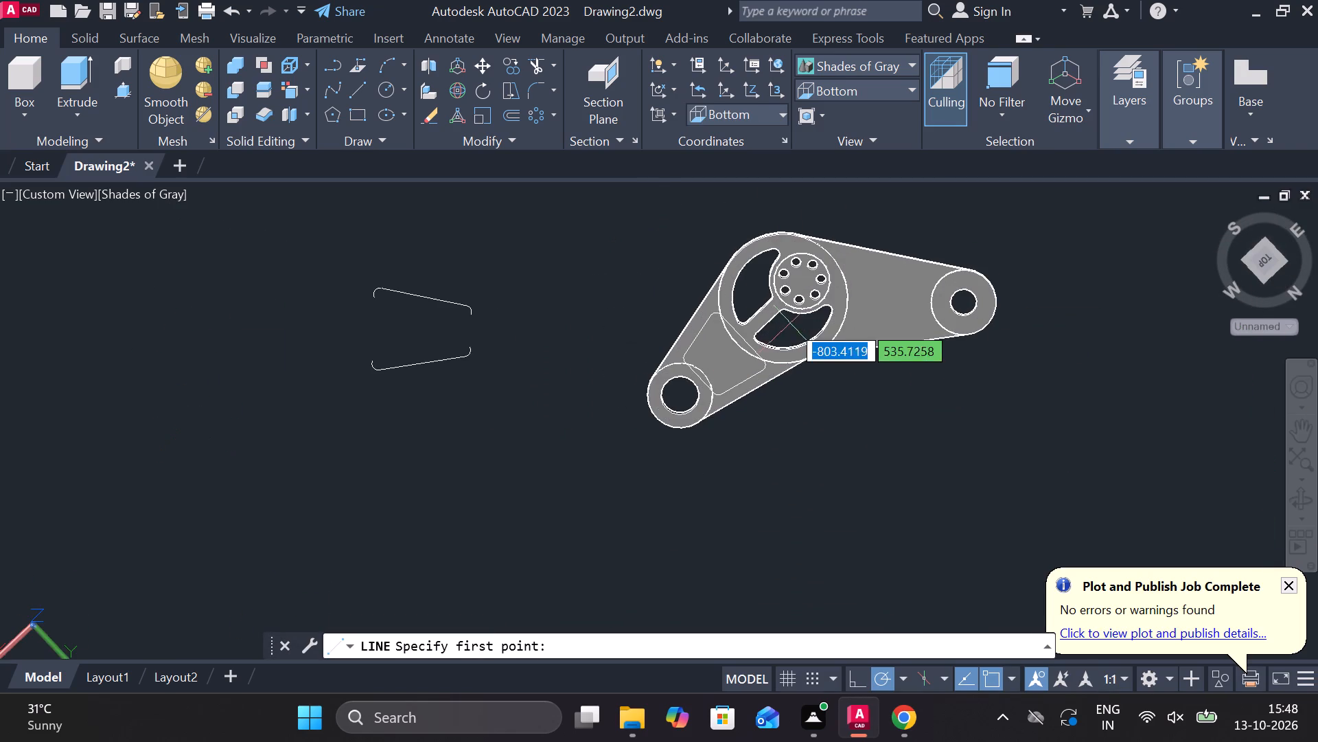
shift+middle_drag(799, 431, 465, 401)
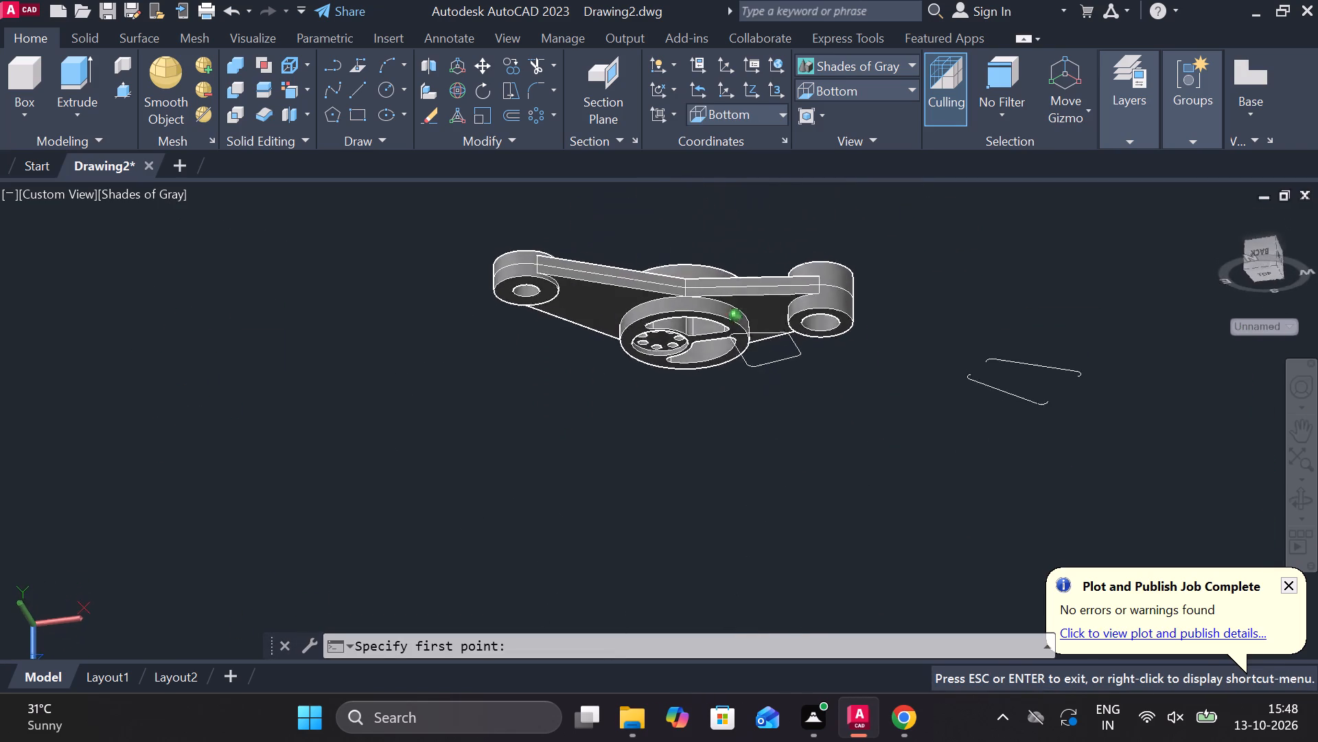
shift+middle_drag(465, 401, 468, 414)
scroll(736, 306, up, 3)
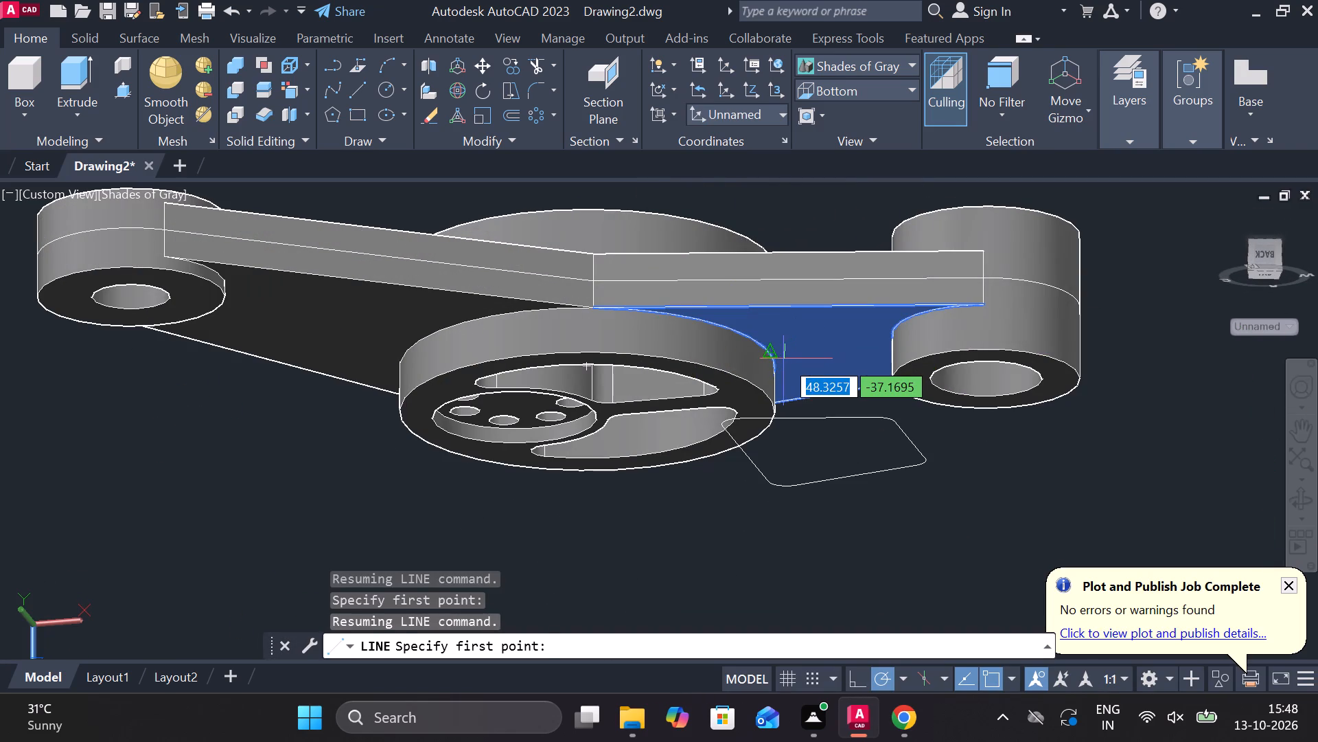
click(784, 359)
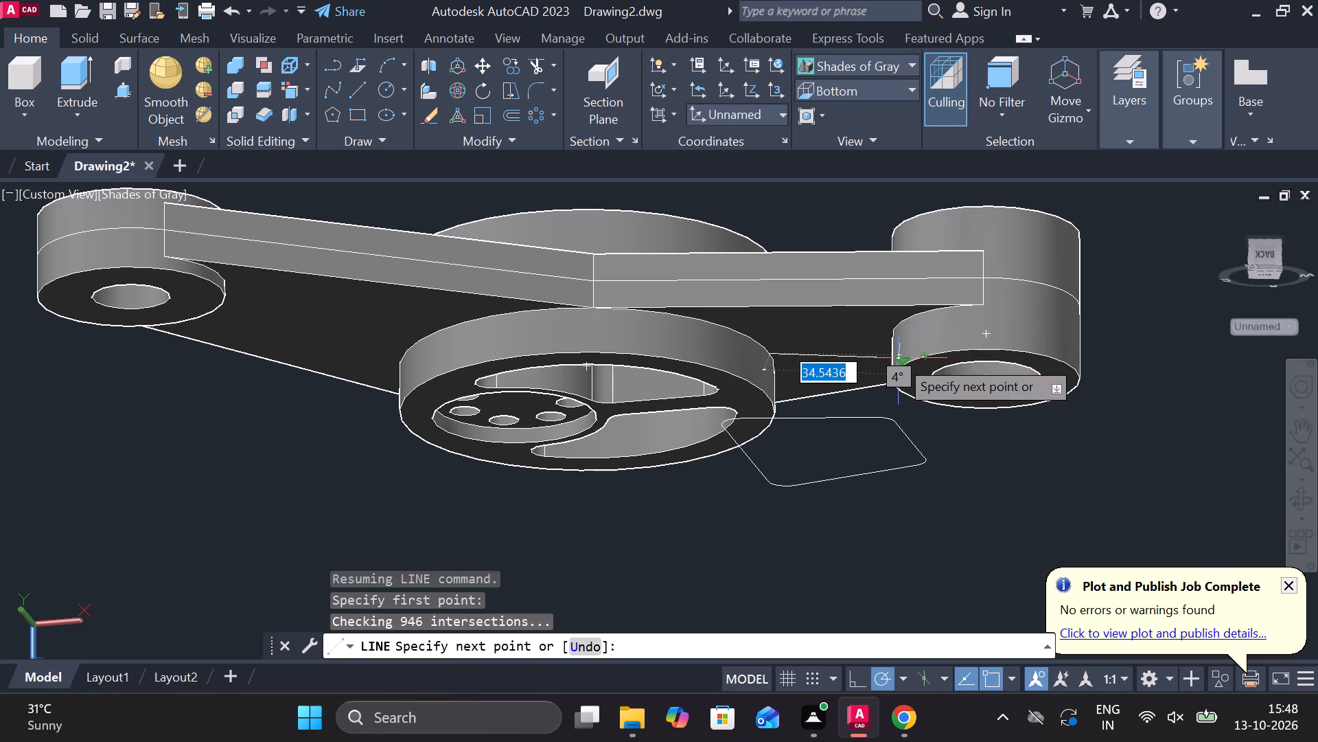
scroll(890, 357, up, 3)
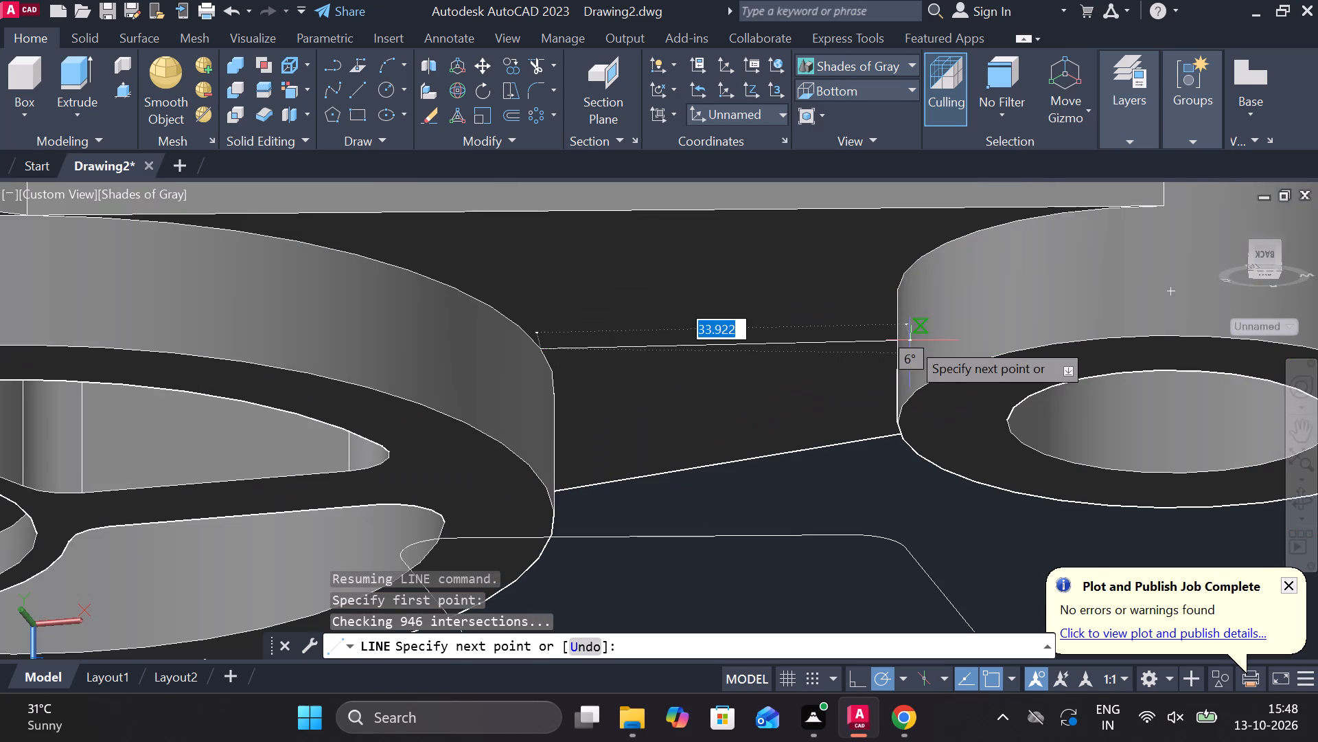
click(905, 356)
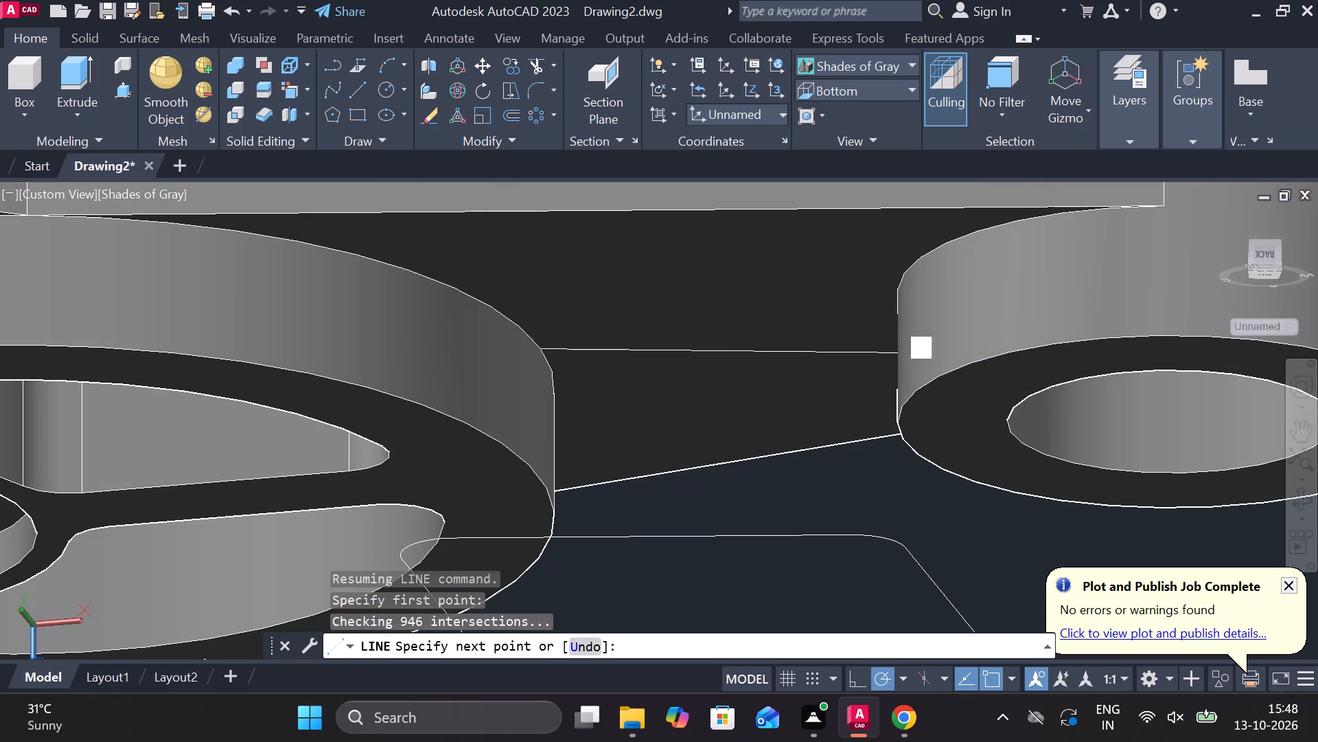
key(grave)
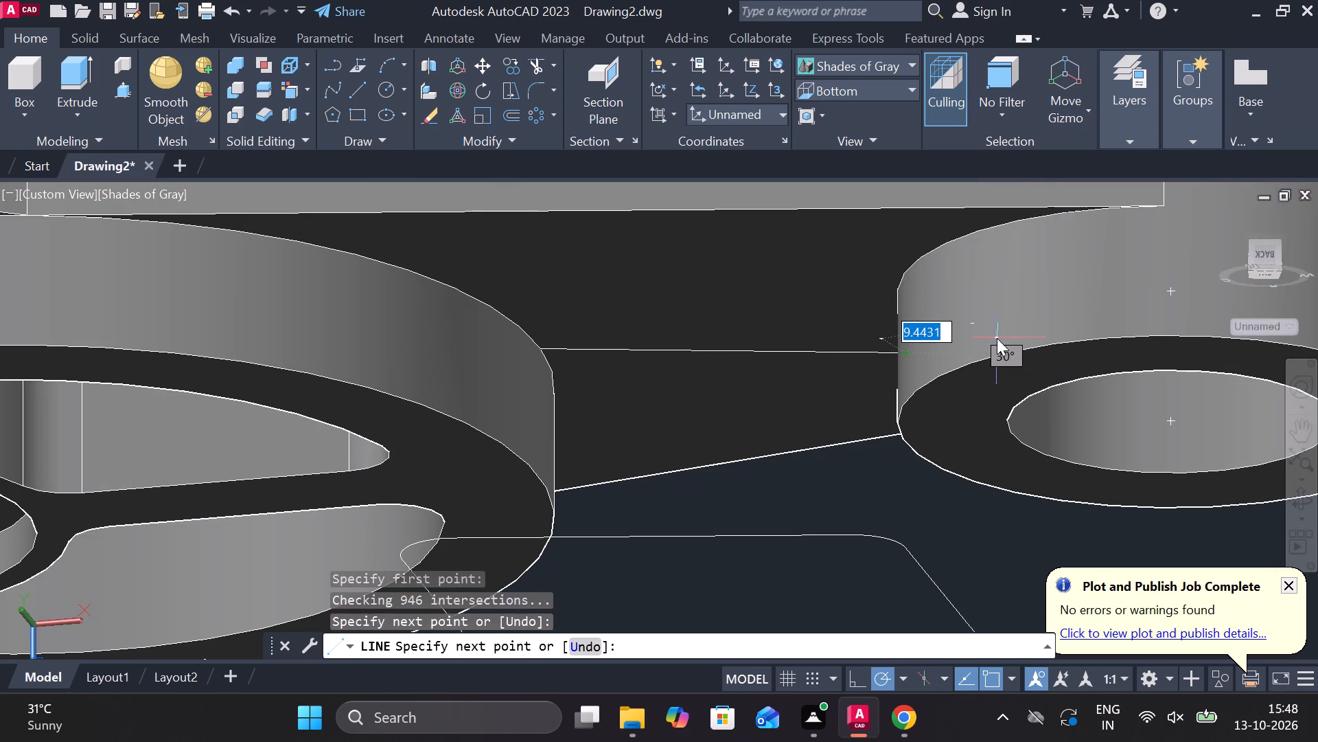
scroll(824, 434, down, 1)
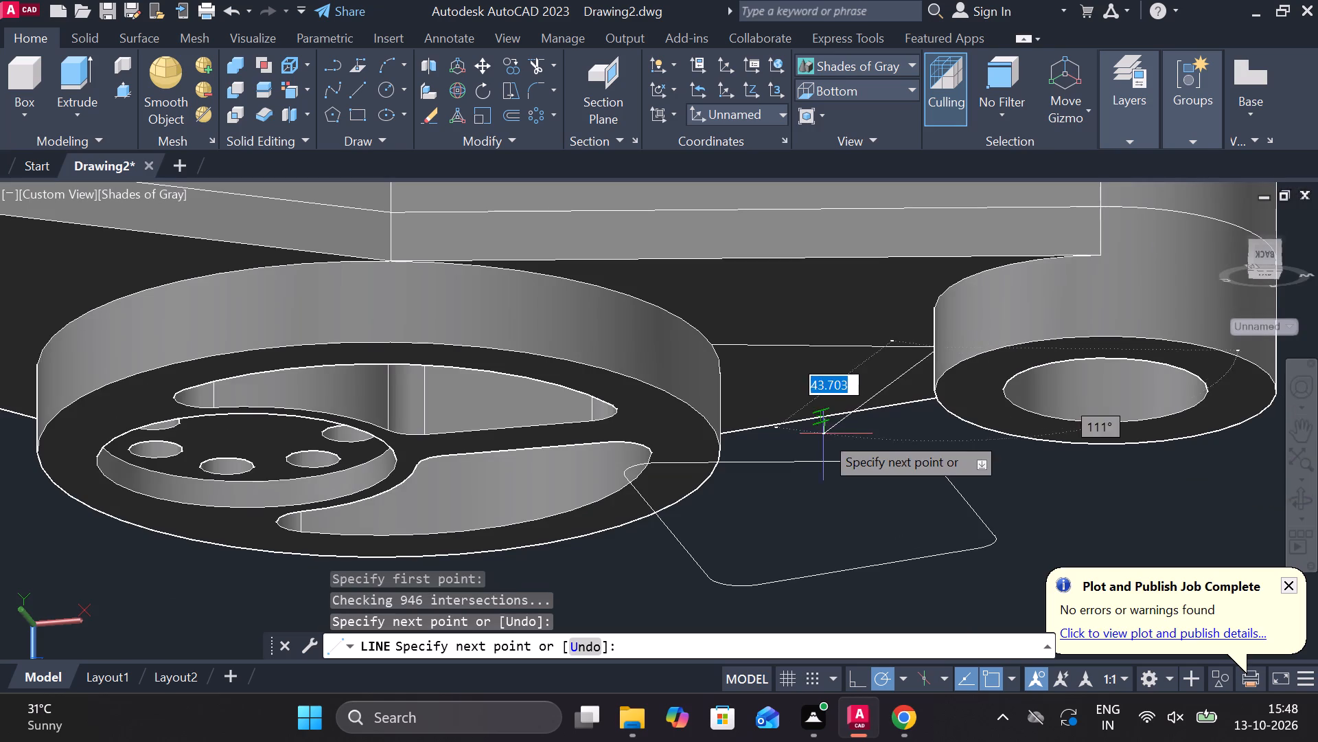
key(Escape)
Draw a second line about 55 long from the same hub-edge point along the shorter arm into the end boss's hole.
scroll(1040, 436, down, 2)
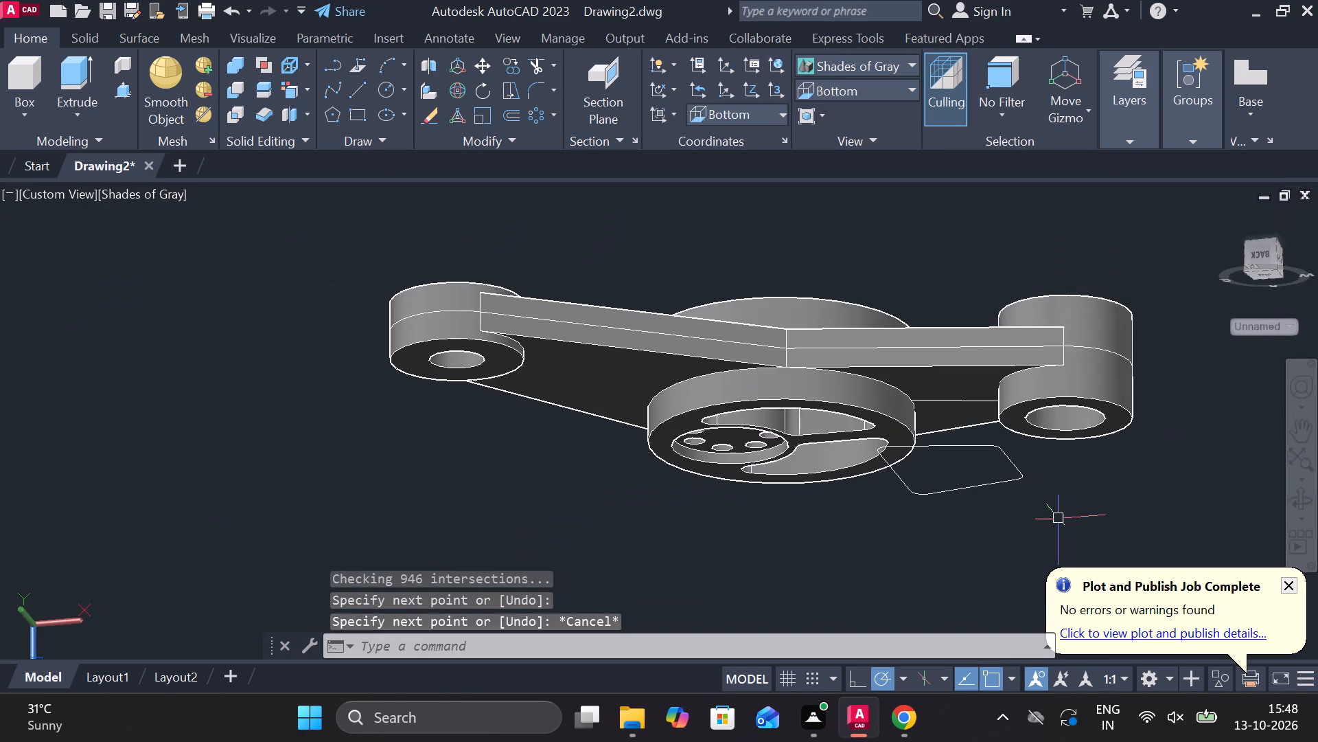
shift+middle_drag(1060, 521, 953, 320)
middle_drag(925, 278, 842, 371)
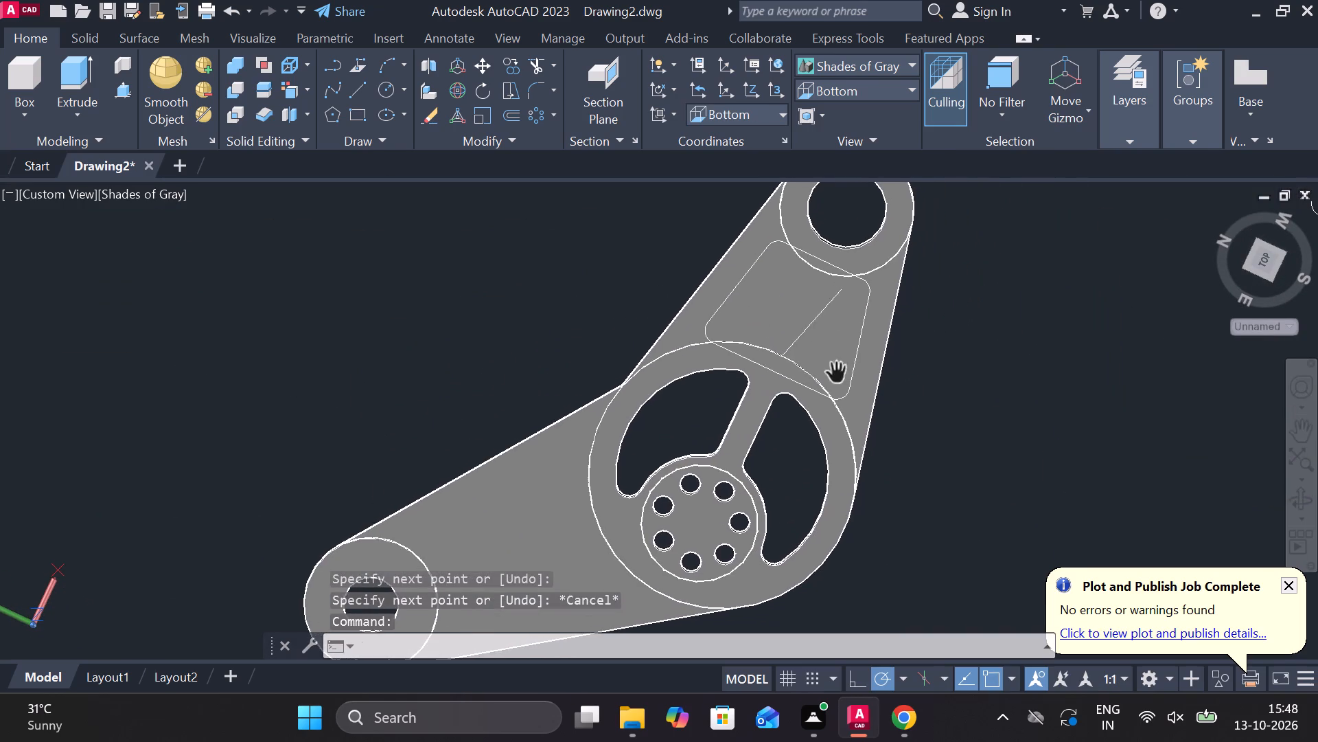
click(818, 315)
key(Escape)
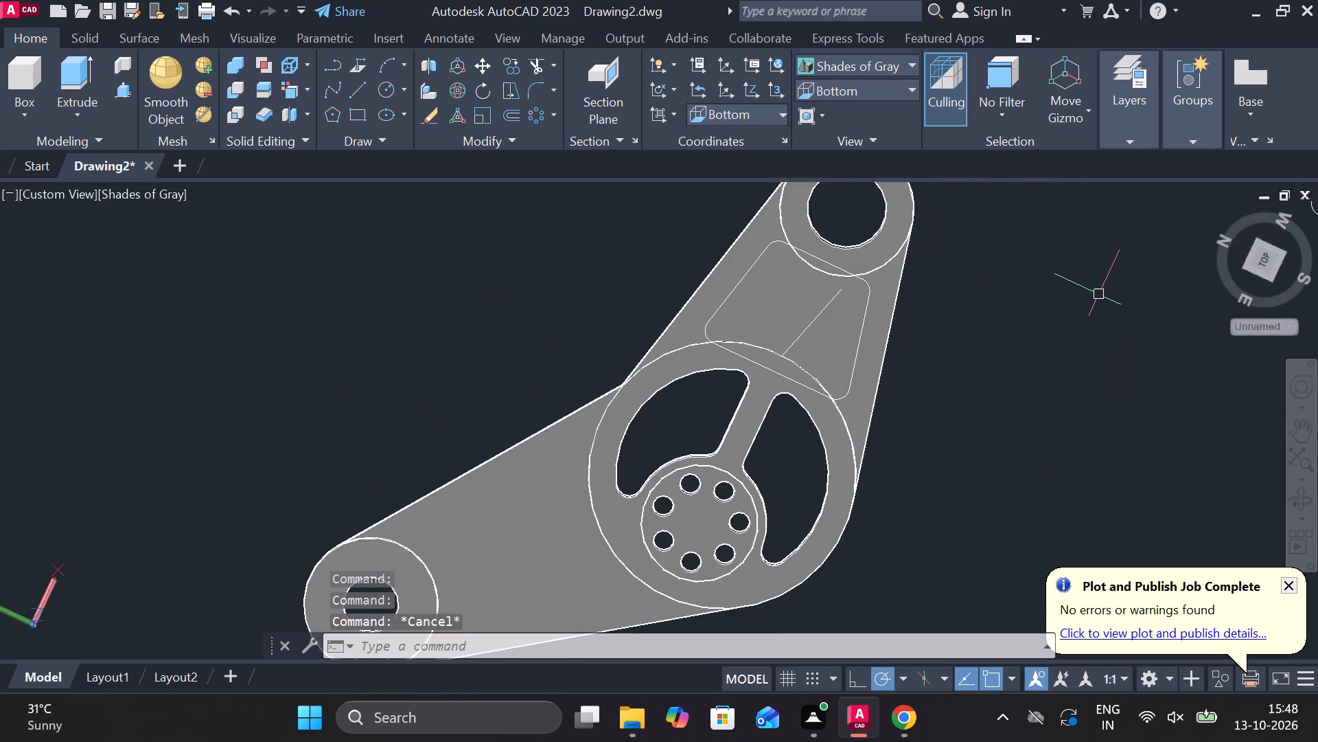
key(l)
key(Return)
scroll(763, 385, up, 3)
scroll(819, 250, up, 2)
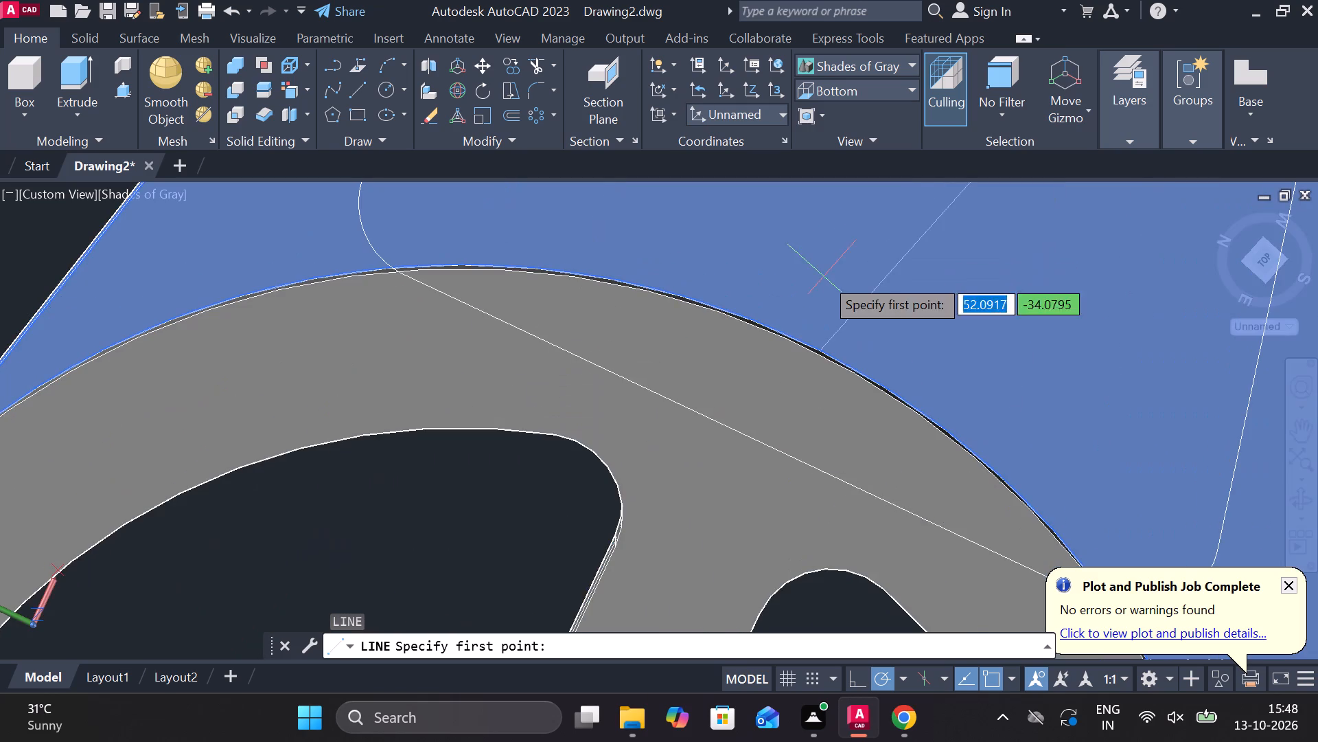
scroll(826, 307, up, 2)
click(816, 399)
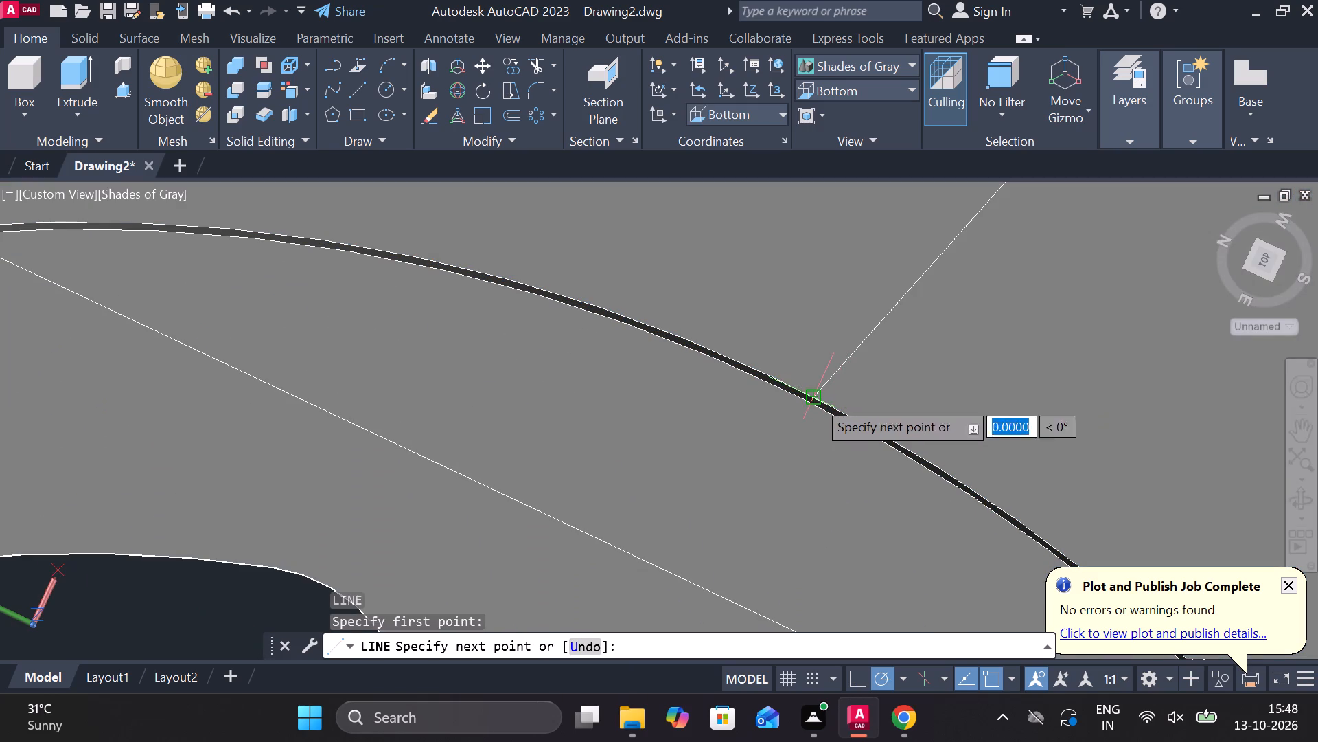
scroll(863, 268, down, 2)
middle_drag(863, 268, 694, 429)
scroll(771, 260, down, 1)
middle_drag(771, 260, 745, 279)
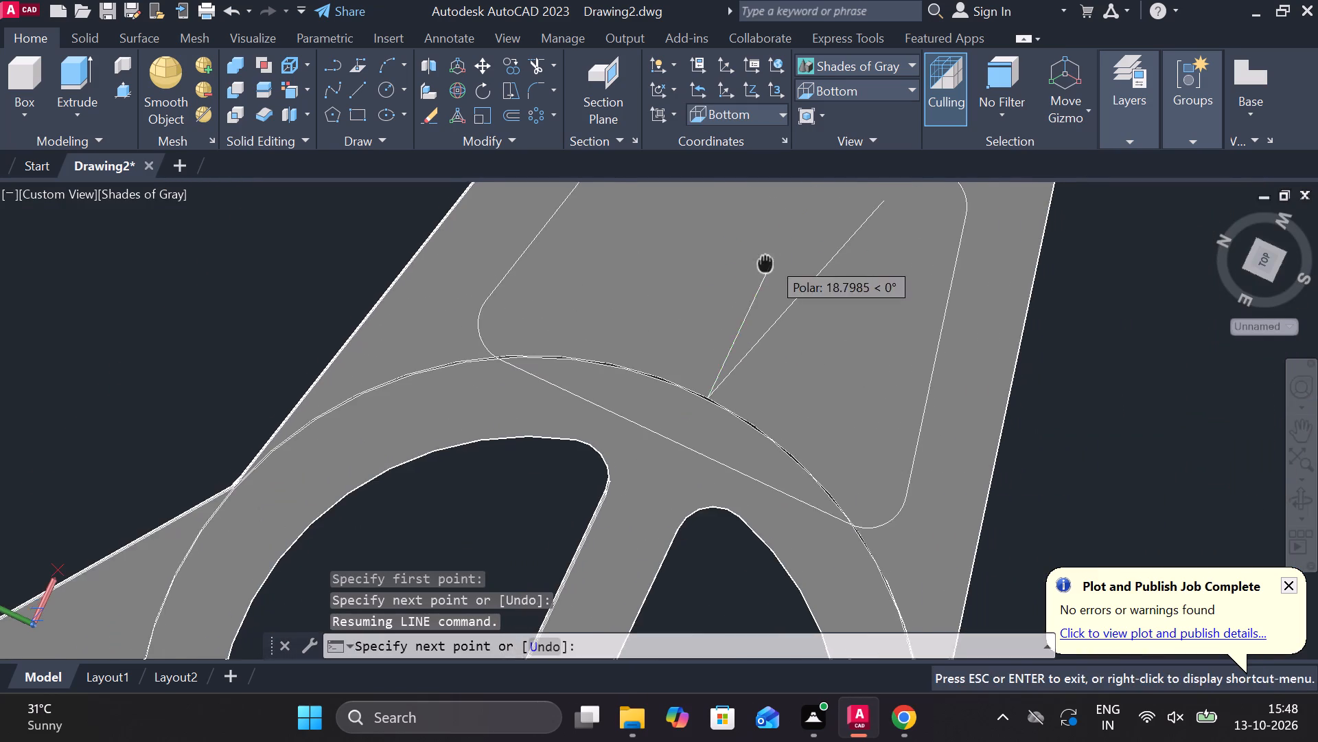
middle_drag(745, 279, 662, 388)
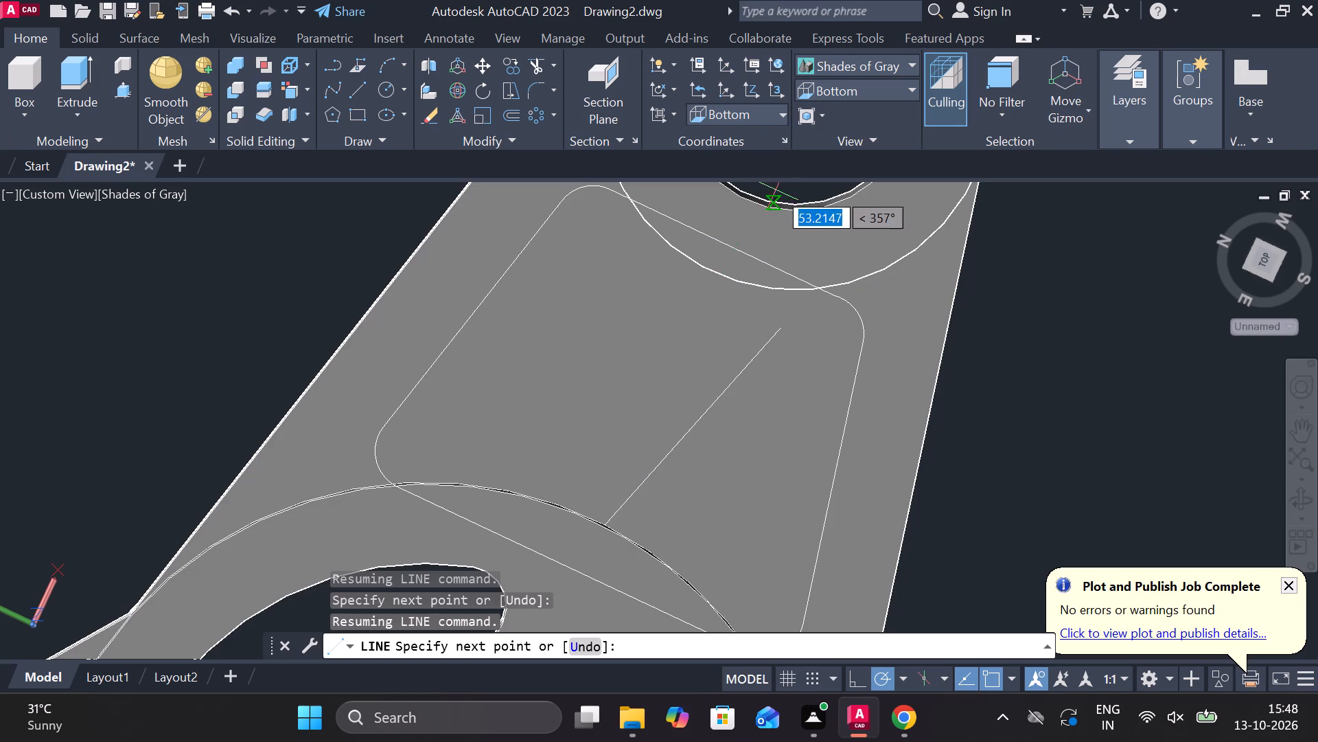
scroll(763, 184, down, 1)
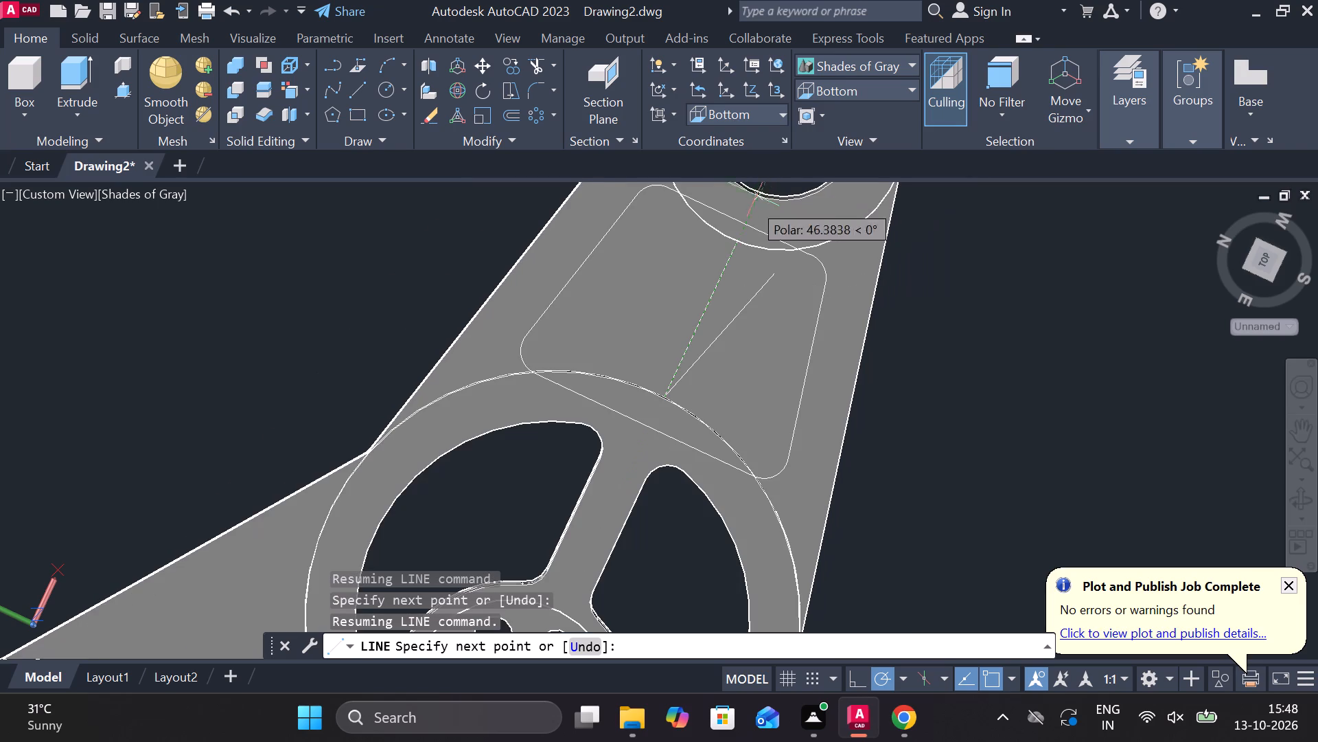
middle_drag(759, 191, 647, 350)
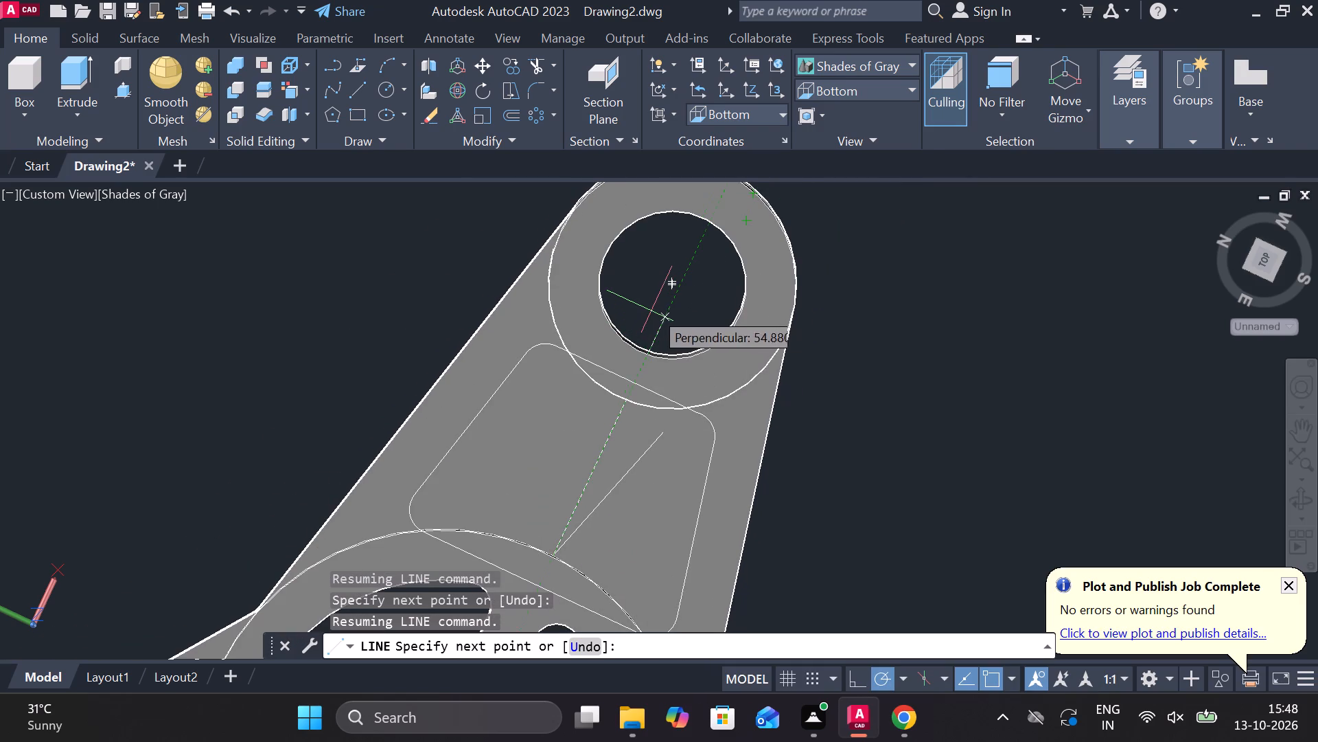
click(653, 310)
key(Escape)
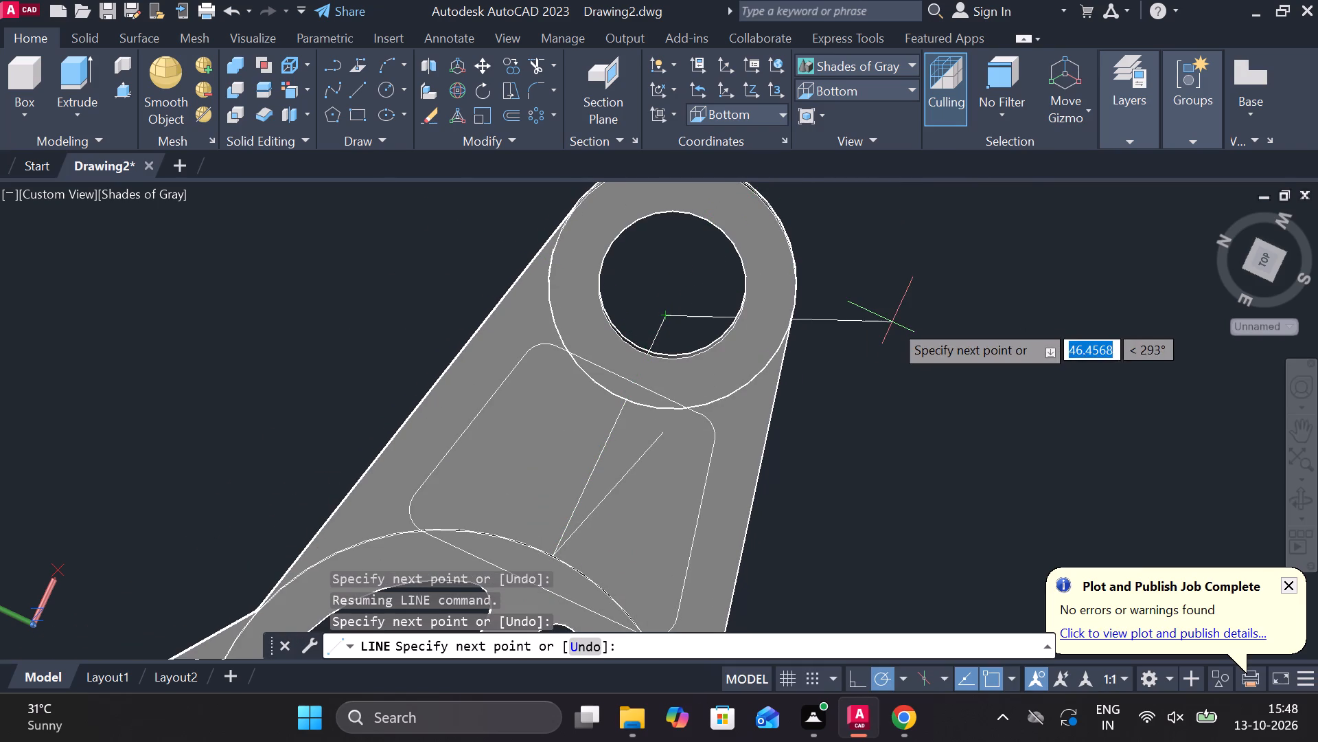
Draw a line about 50 long across the copied profile, joining the midpoints of its two slanted sides.
middle_drag(643, 493, 706, 341)
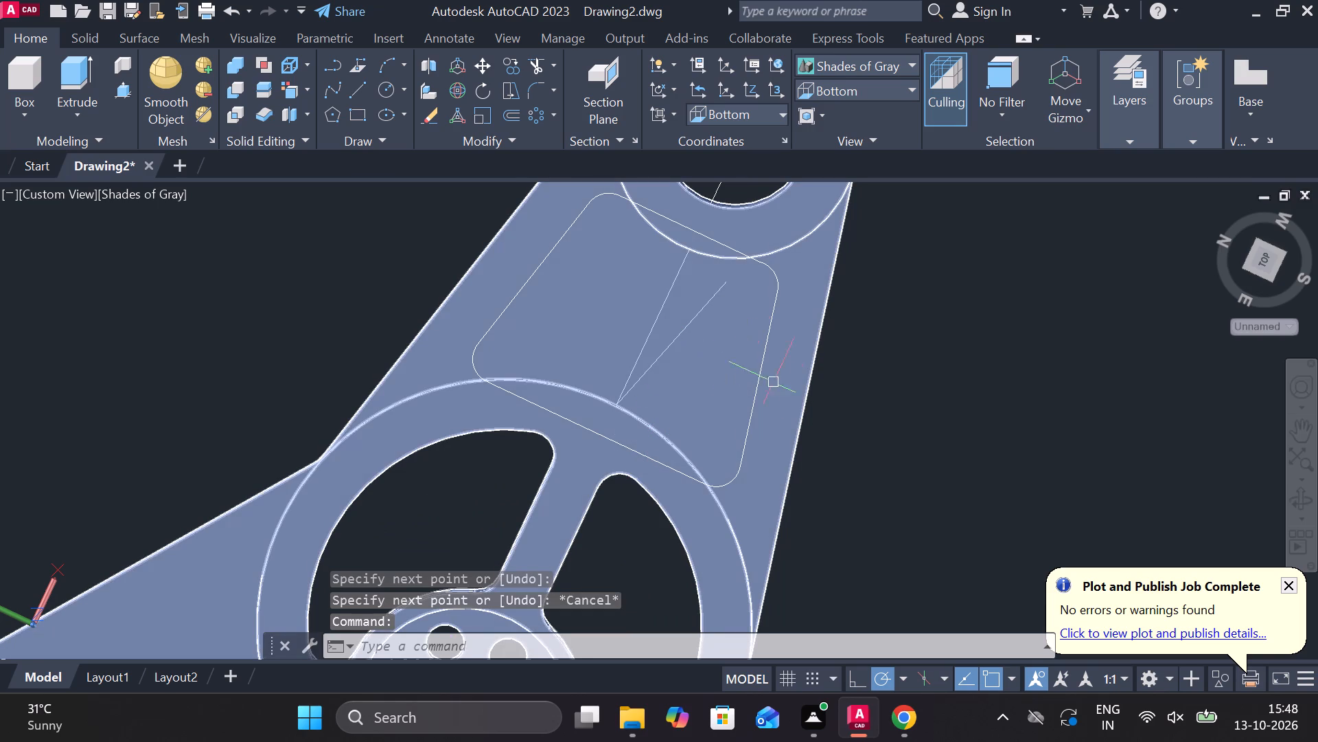
key(l)
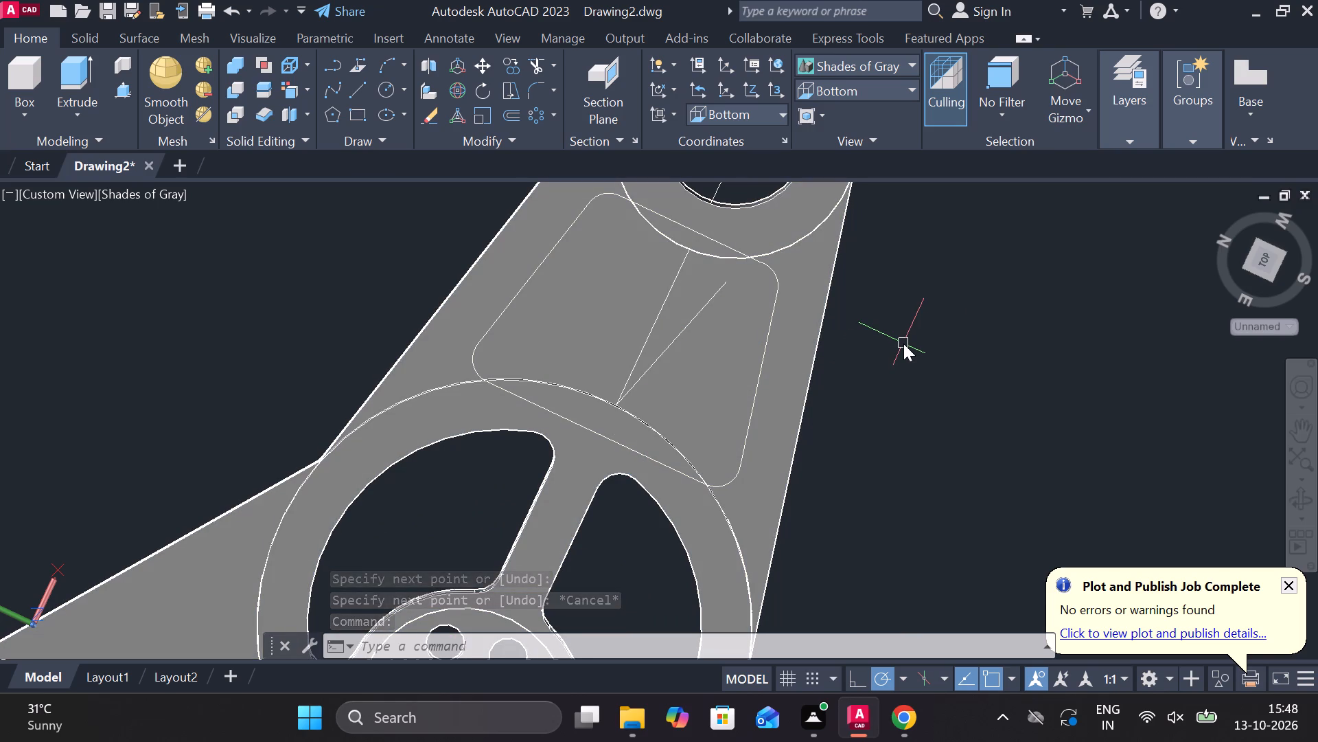
key(Return)
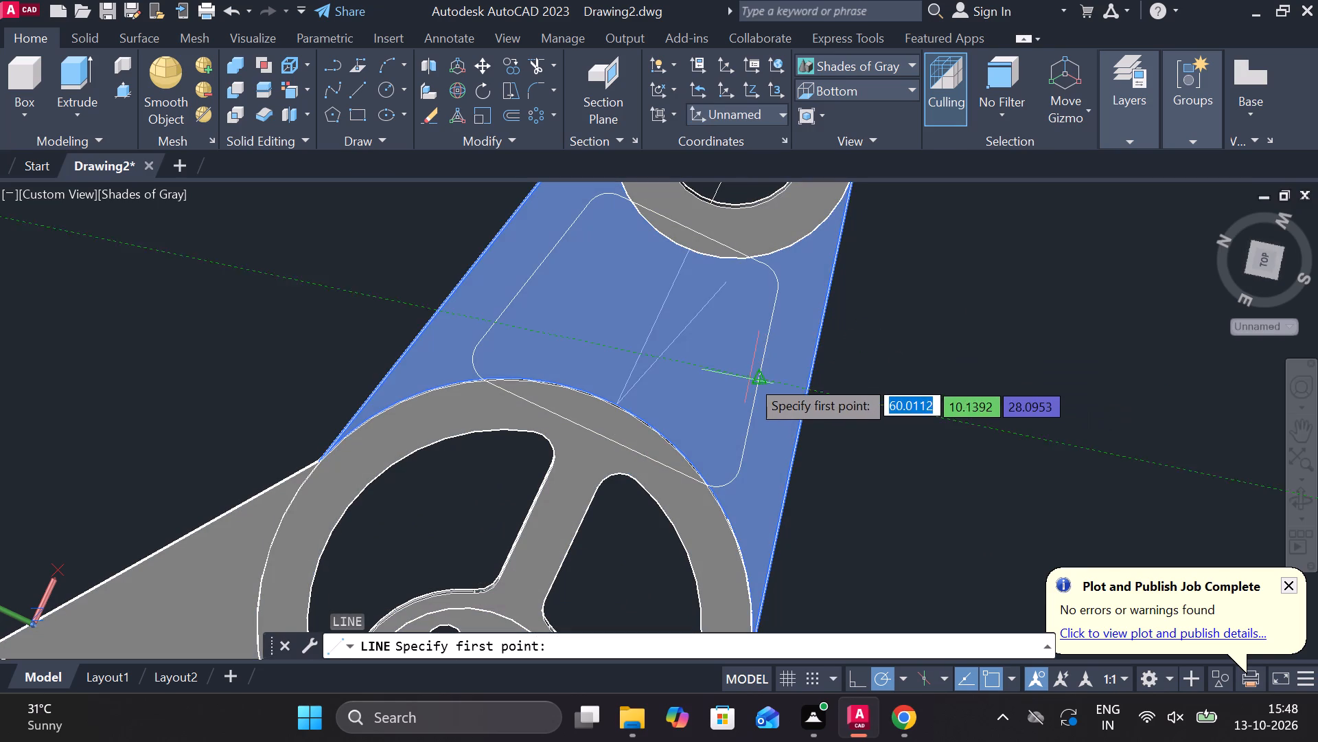
click(763, 379)
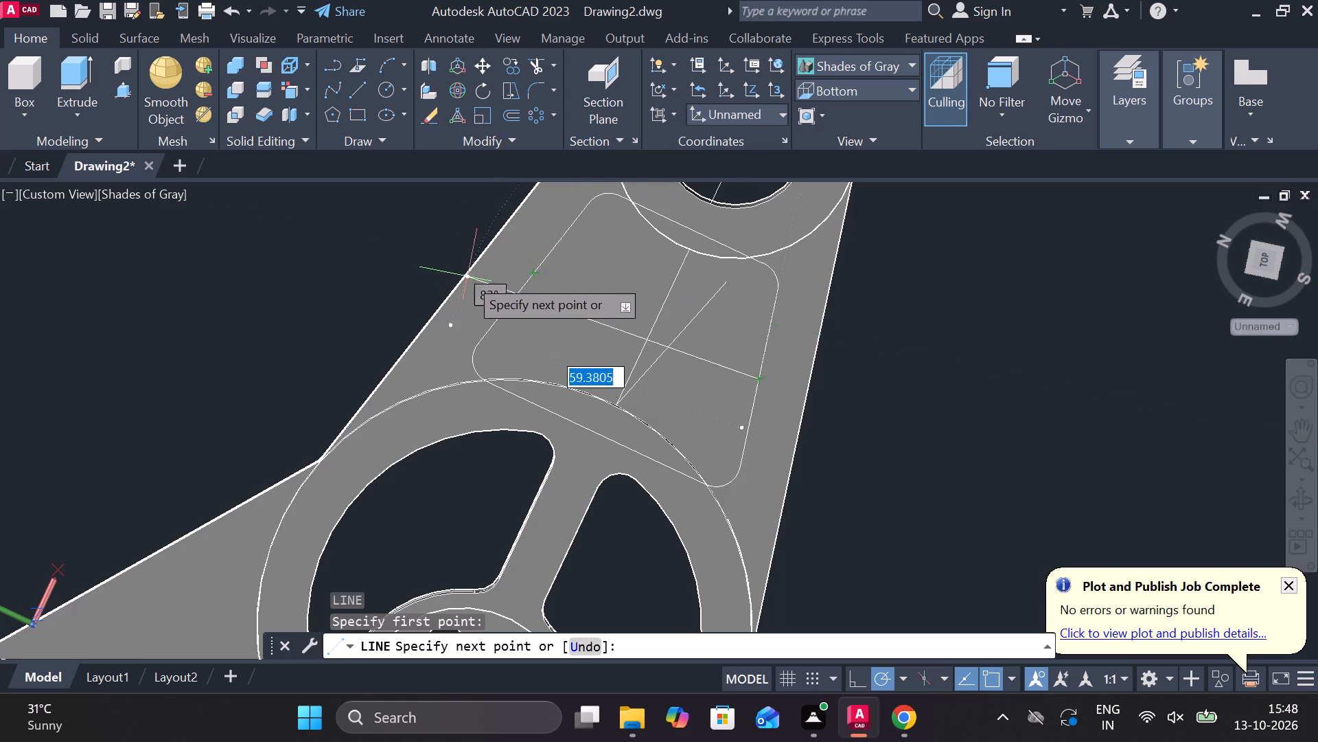
click(537, 276)
key(Escape)
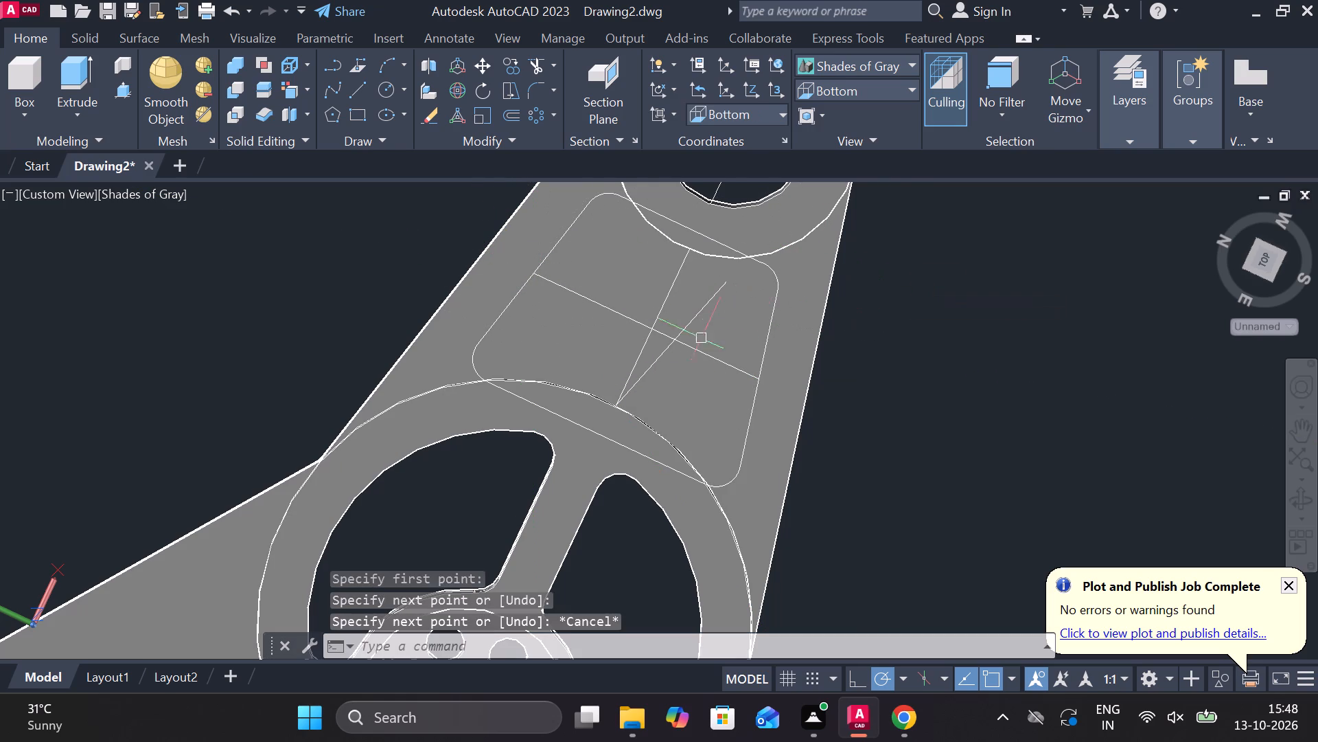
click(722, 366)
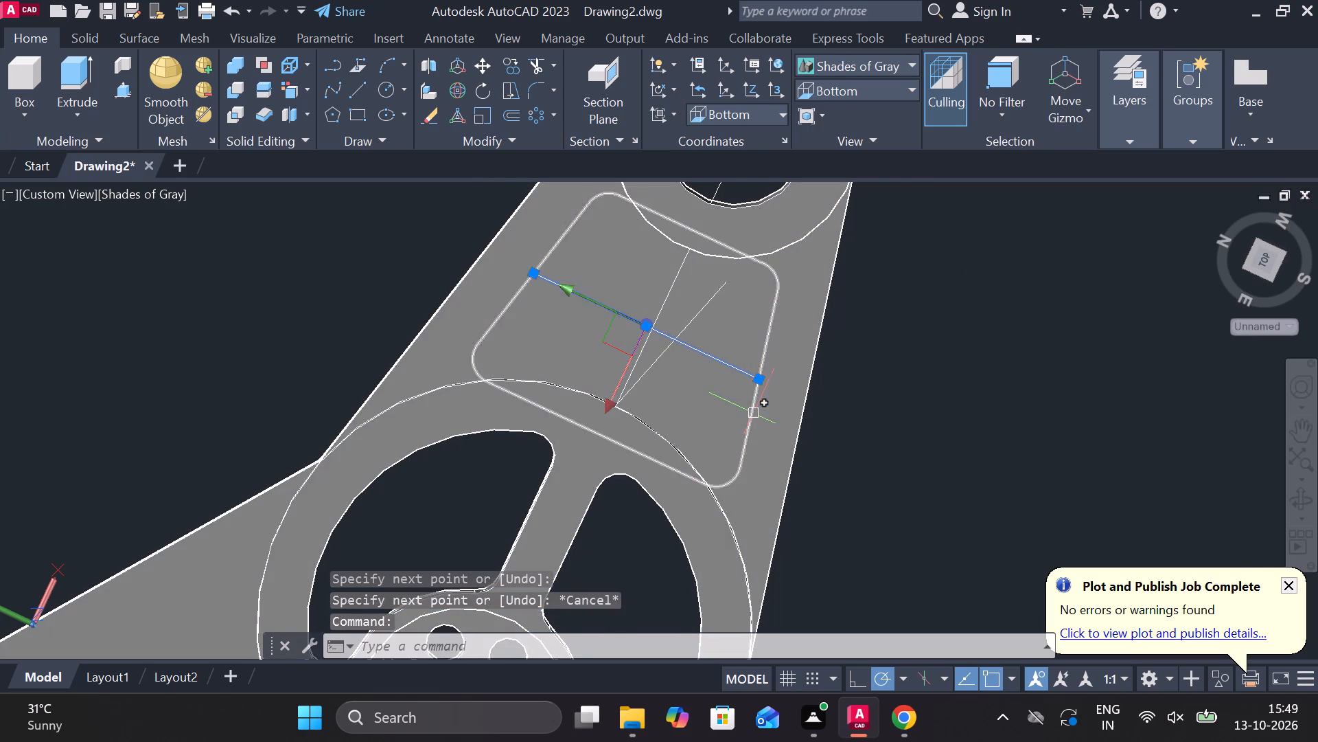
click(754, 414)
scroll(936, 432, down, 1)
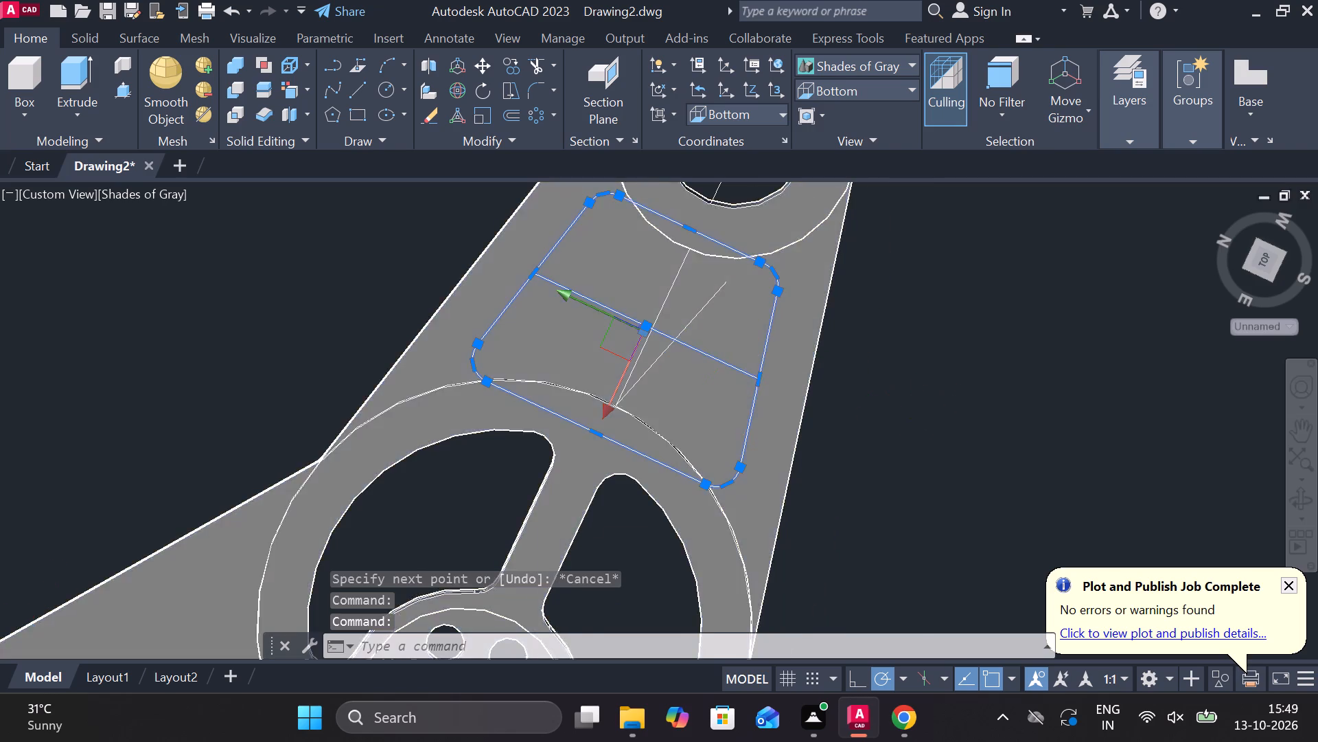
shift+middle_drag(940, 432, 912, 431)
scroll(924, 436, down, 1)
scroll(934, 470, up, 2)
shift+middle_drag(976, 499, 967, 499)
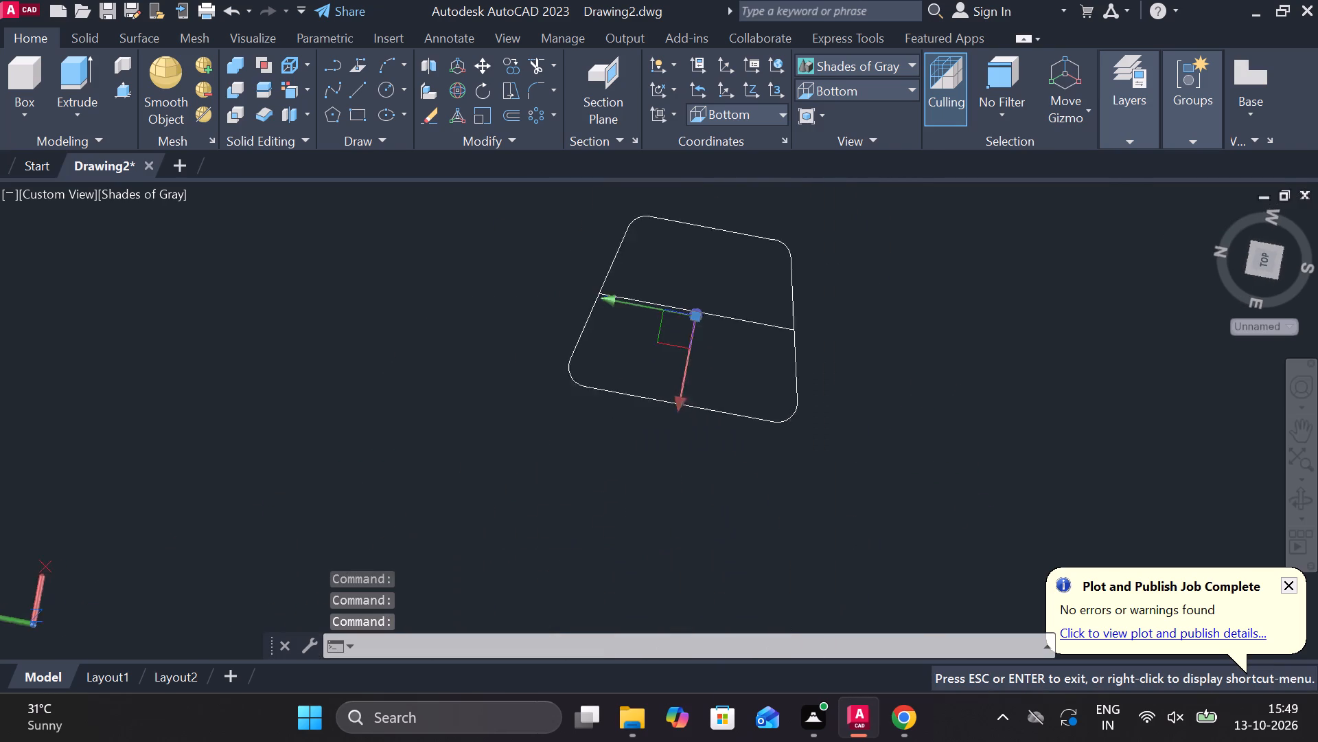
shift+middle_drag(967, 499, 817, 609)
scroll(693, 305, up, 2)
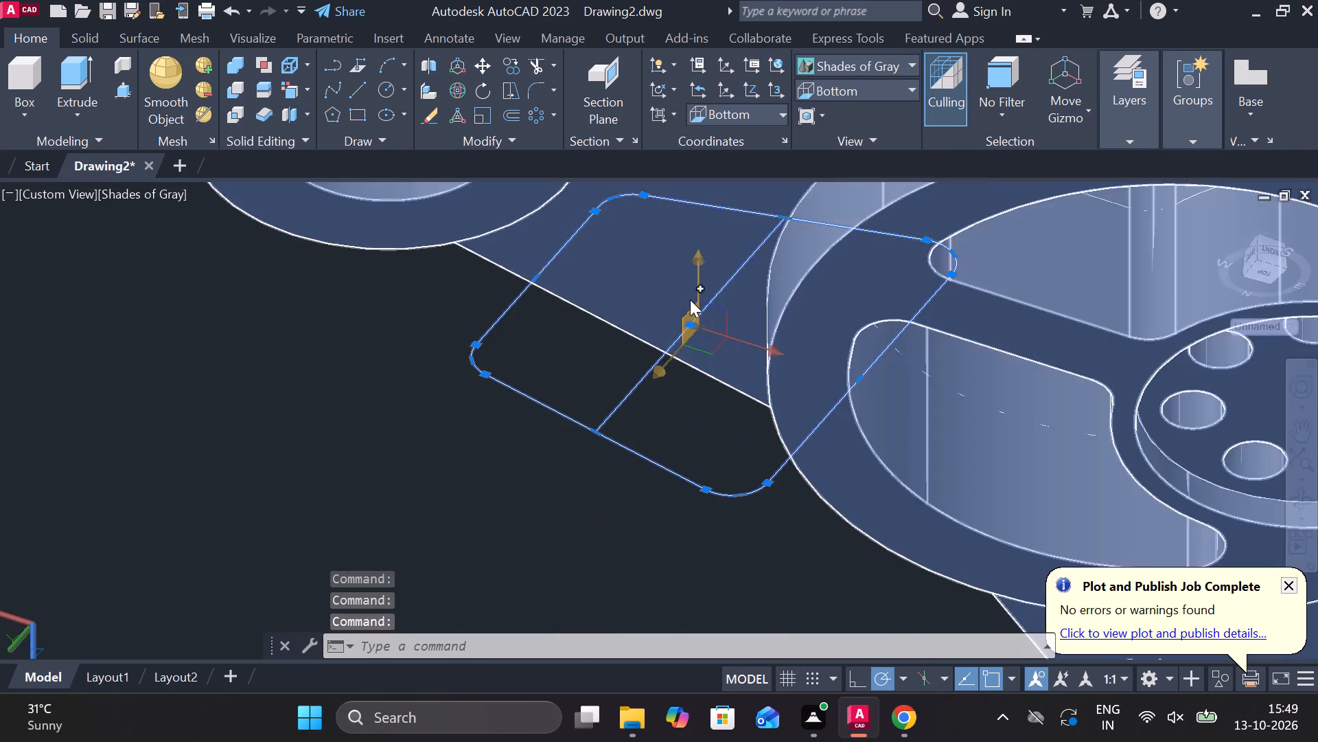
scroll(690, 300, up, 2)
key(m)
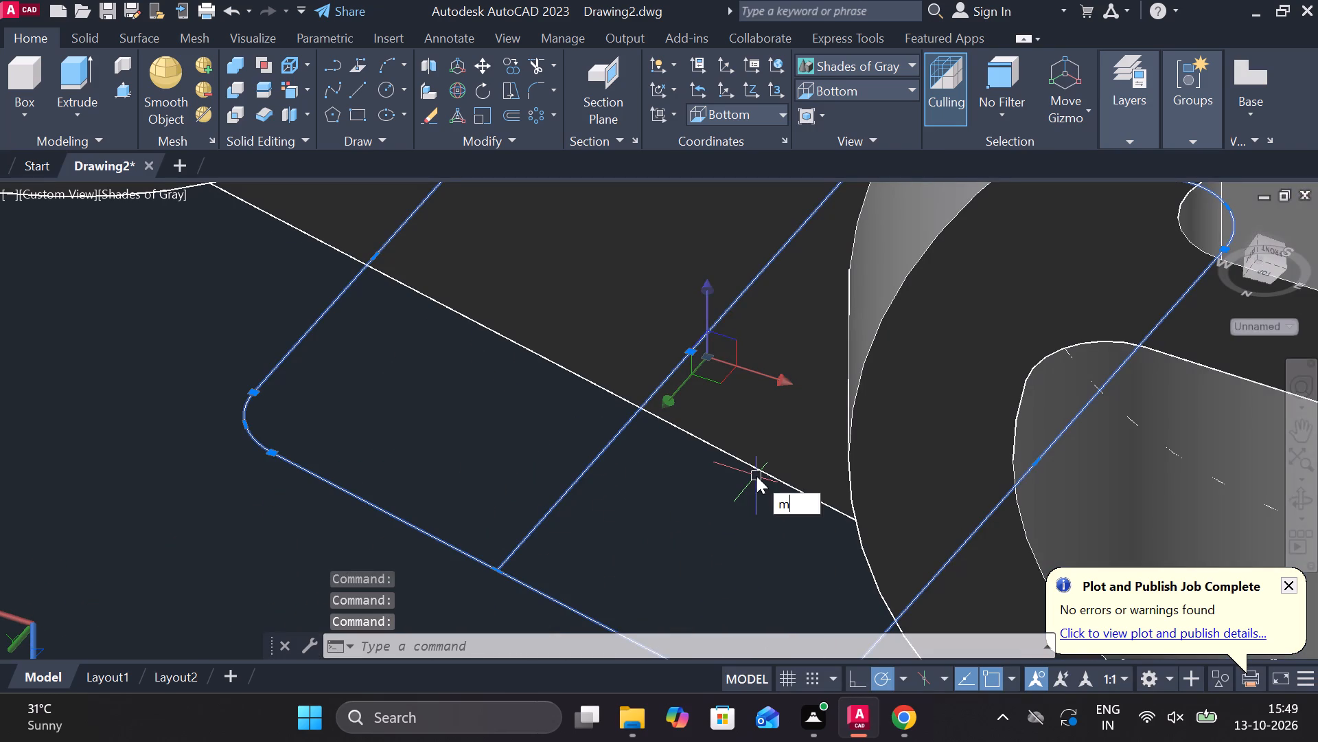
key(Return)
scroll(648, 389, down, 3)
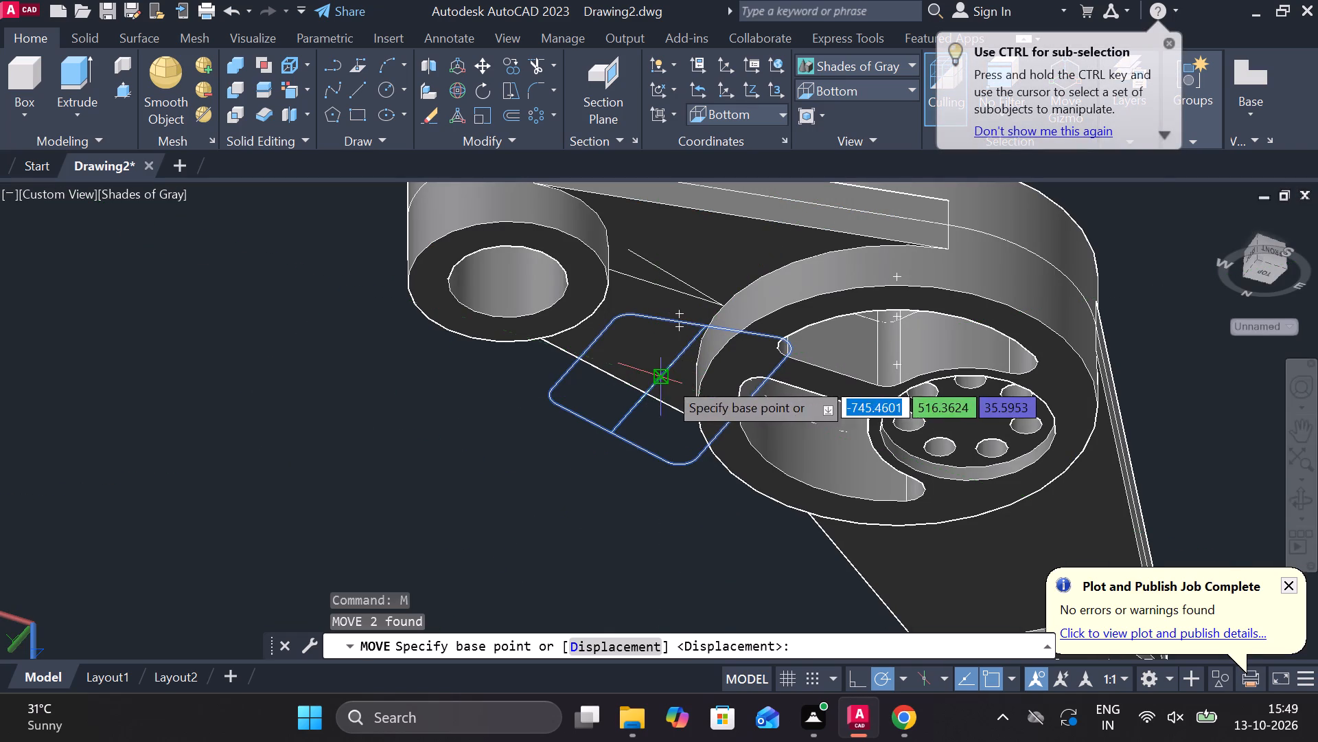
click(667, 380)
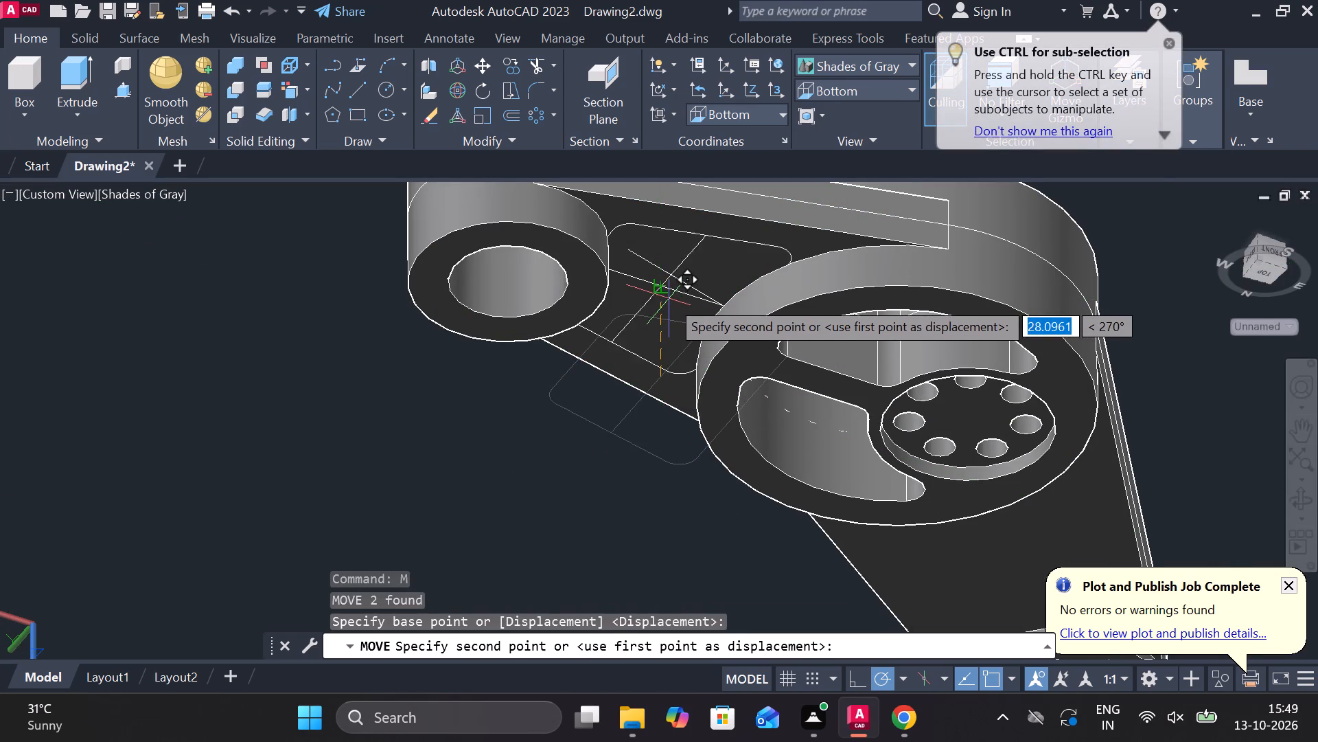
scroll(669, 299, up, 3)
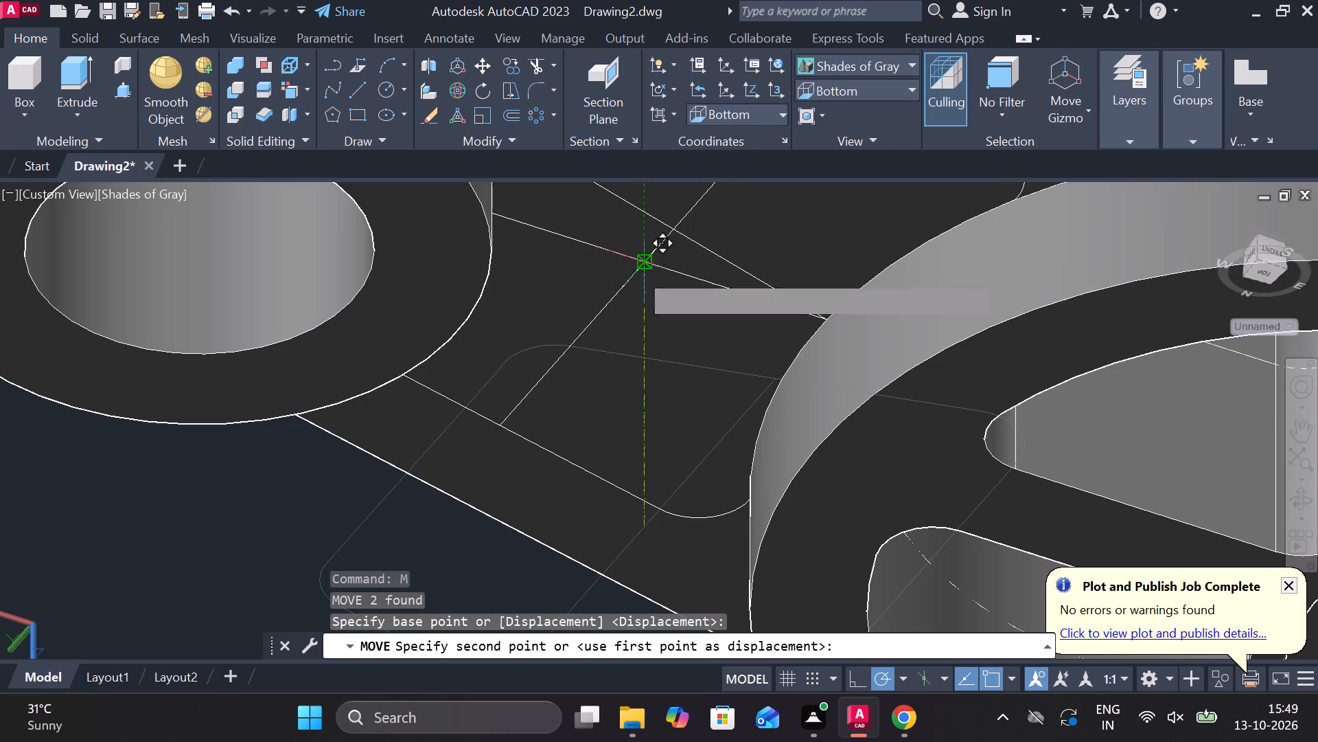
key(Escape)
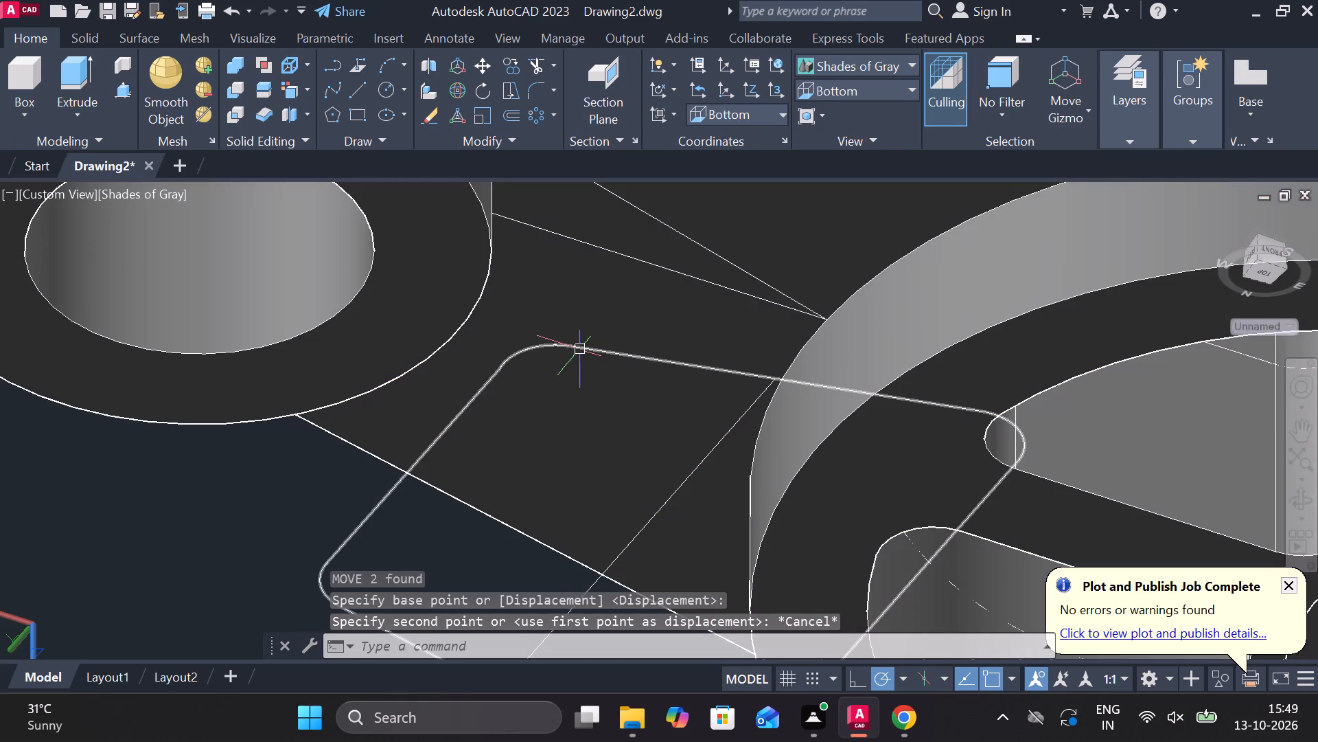
Switch to 2D Wireframe, erase the shorter construction line on the shorter arm's underside, and restore the Shades of Gray style.
scroll(587, 389, down, 1)
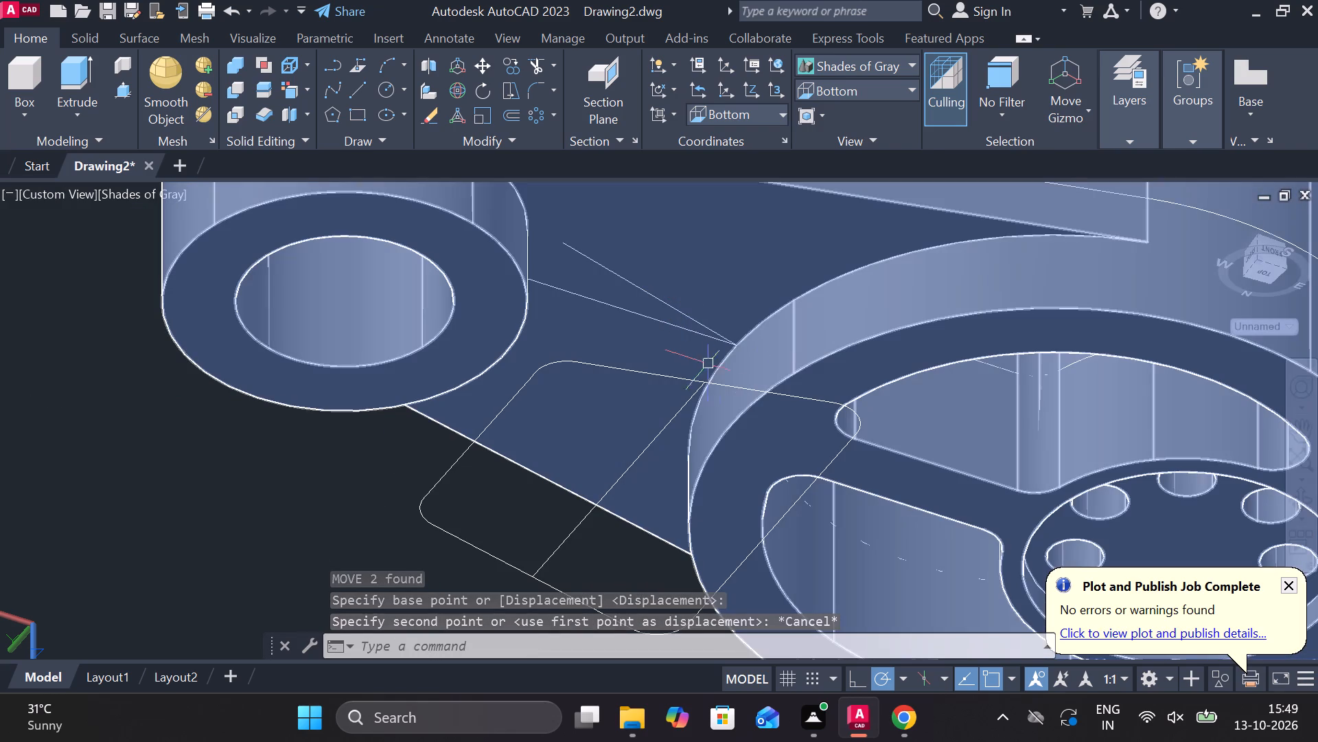
middle_click(662, 312)
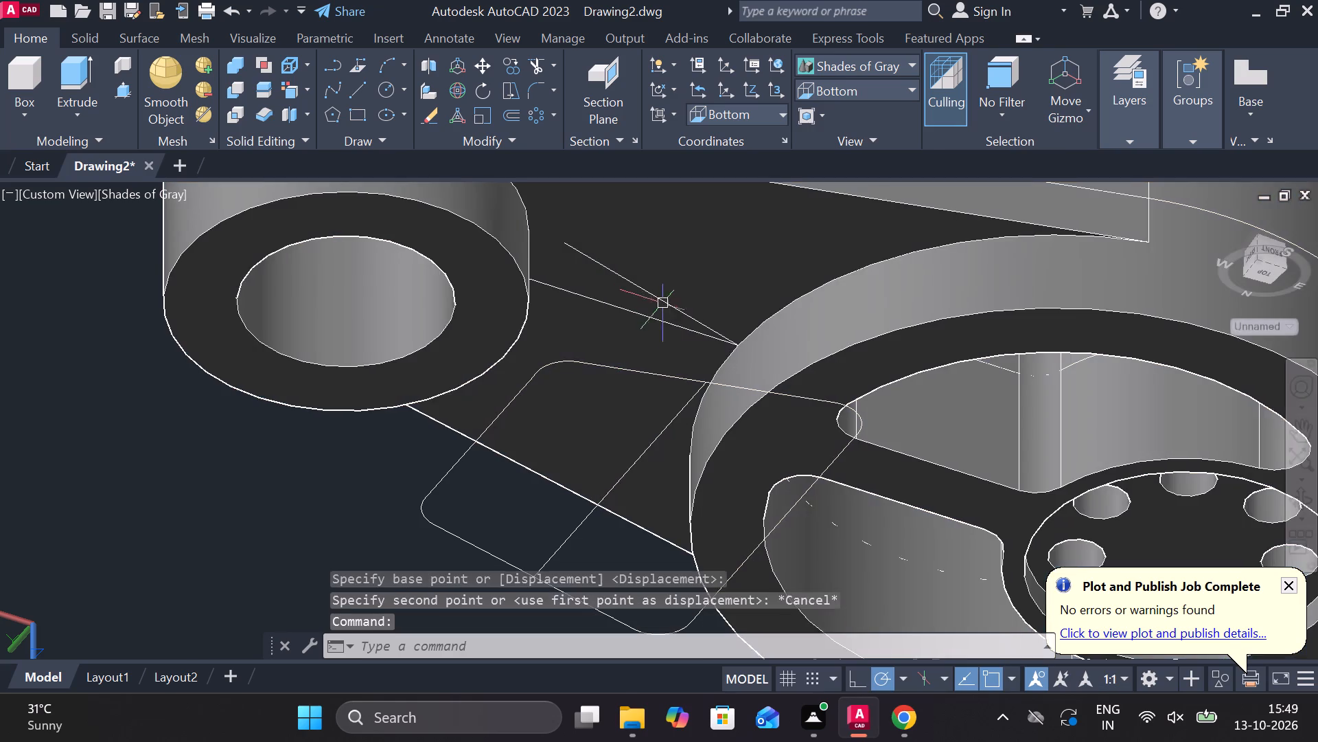
click(657, 294)
key(Escape)
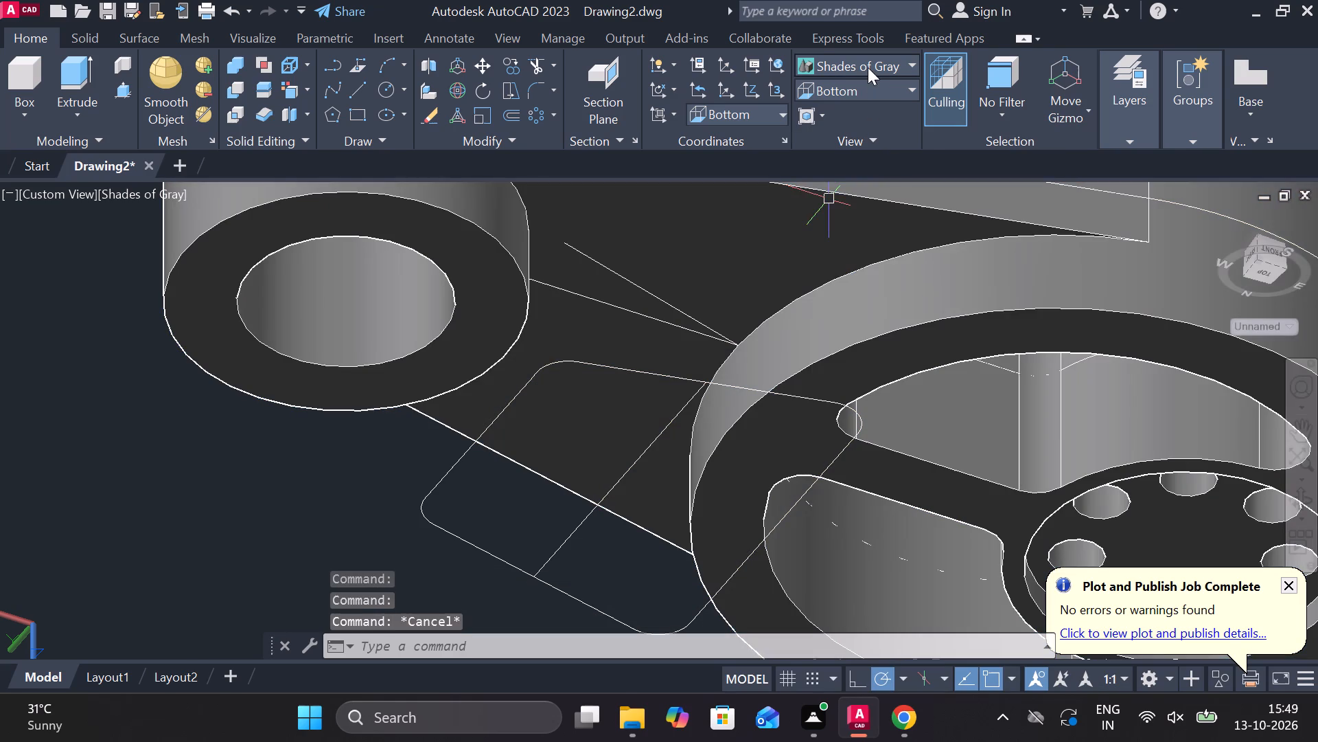
click(868, 67)
click(857, 106)
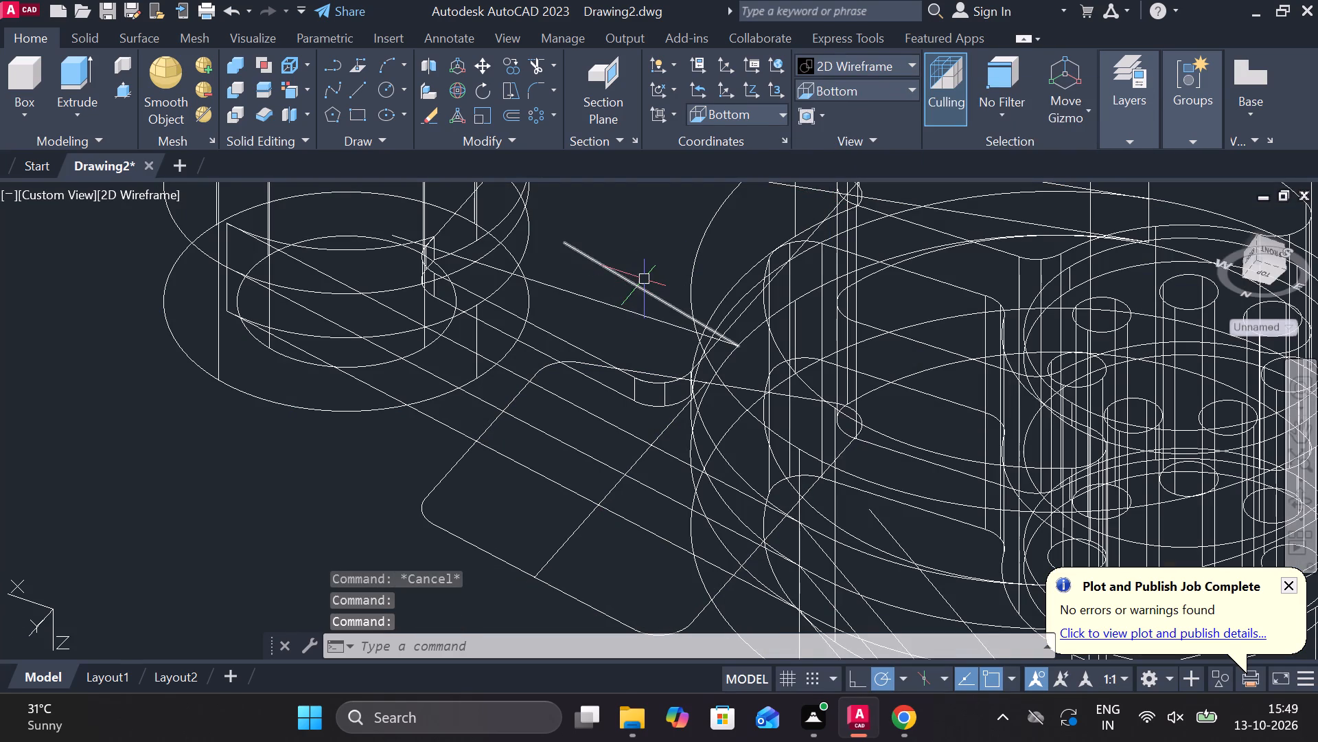
click(637, 281)
text(e)
key(space)
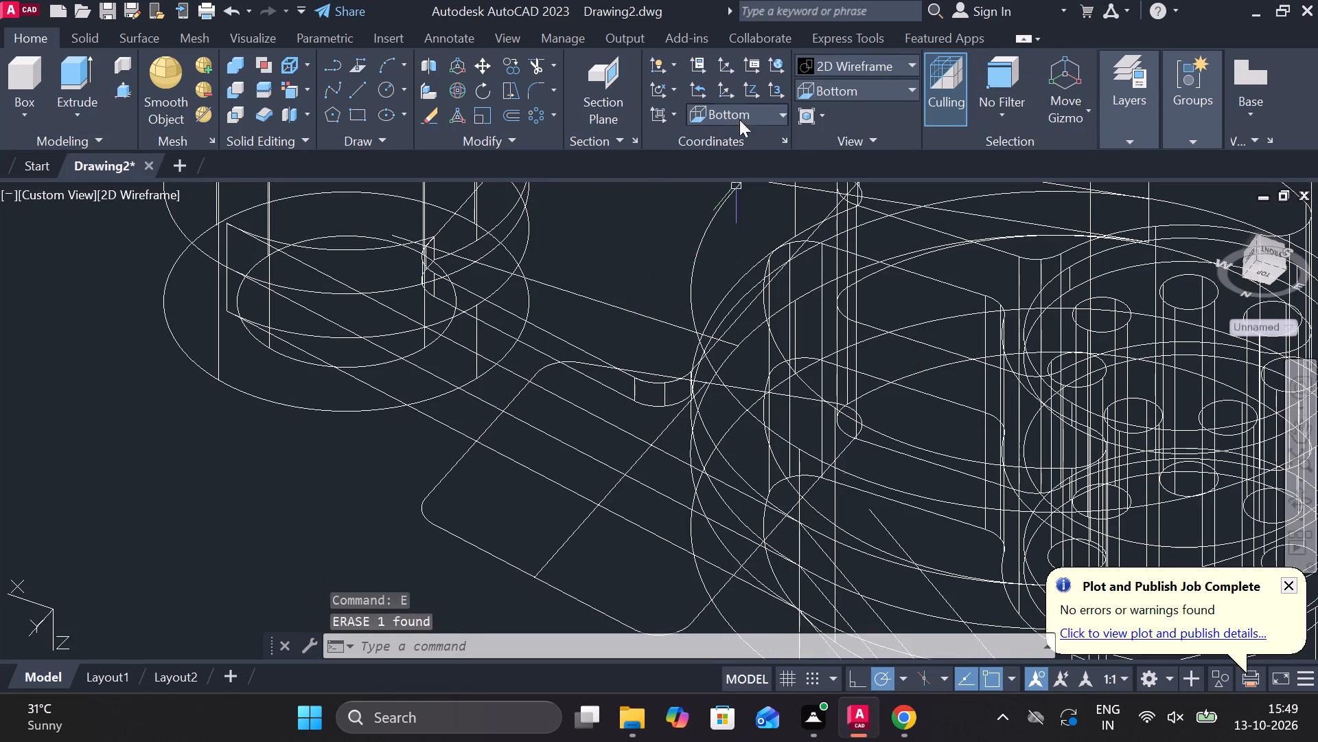
click(875, 73)
click(1007, 178)
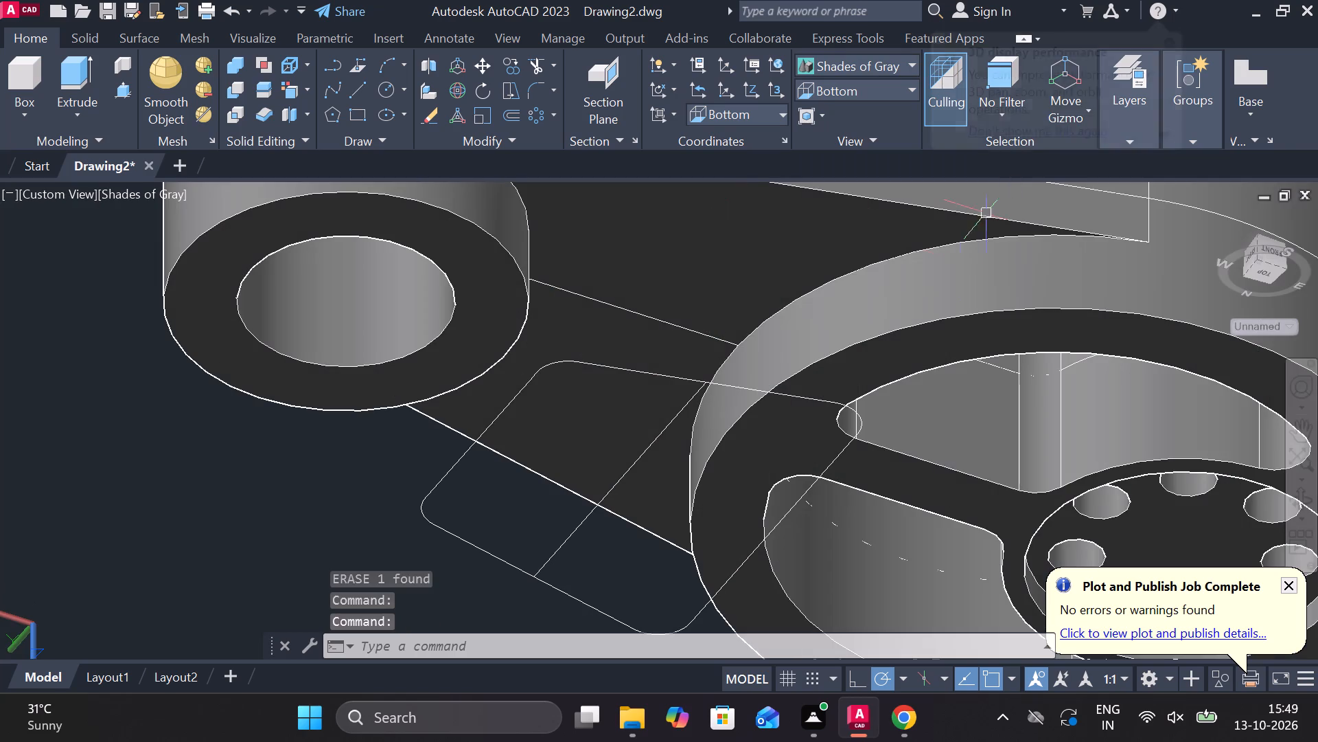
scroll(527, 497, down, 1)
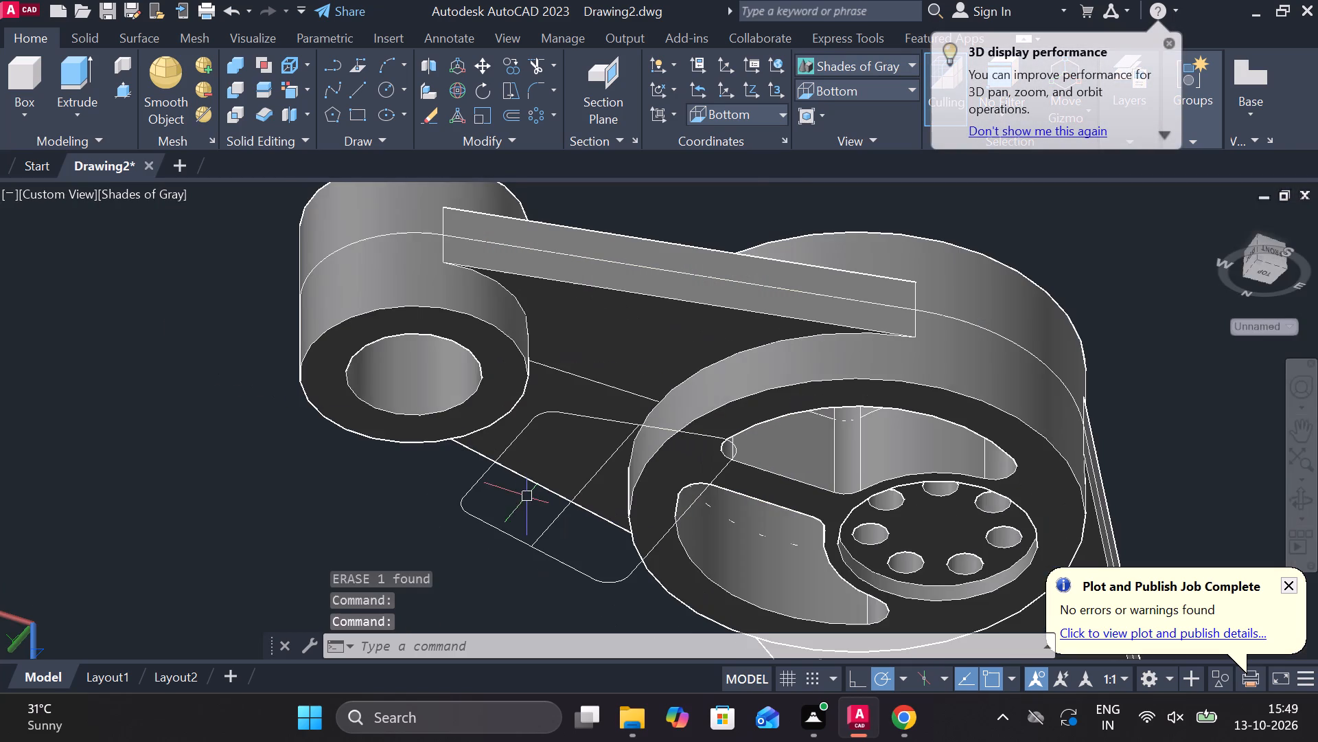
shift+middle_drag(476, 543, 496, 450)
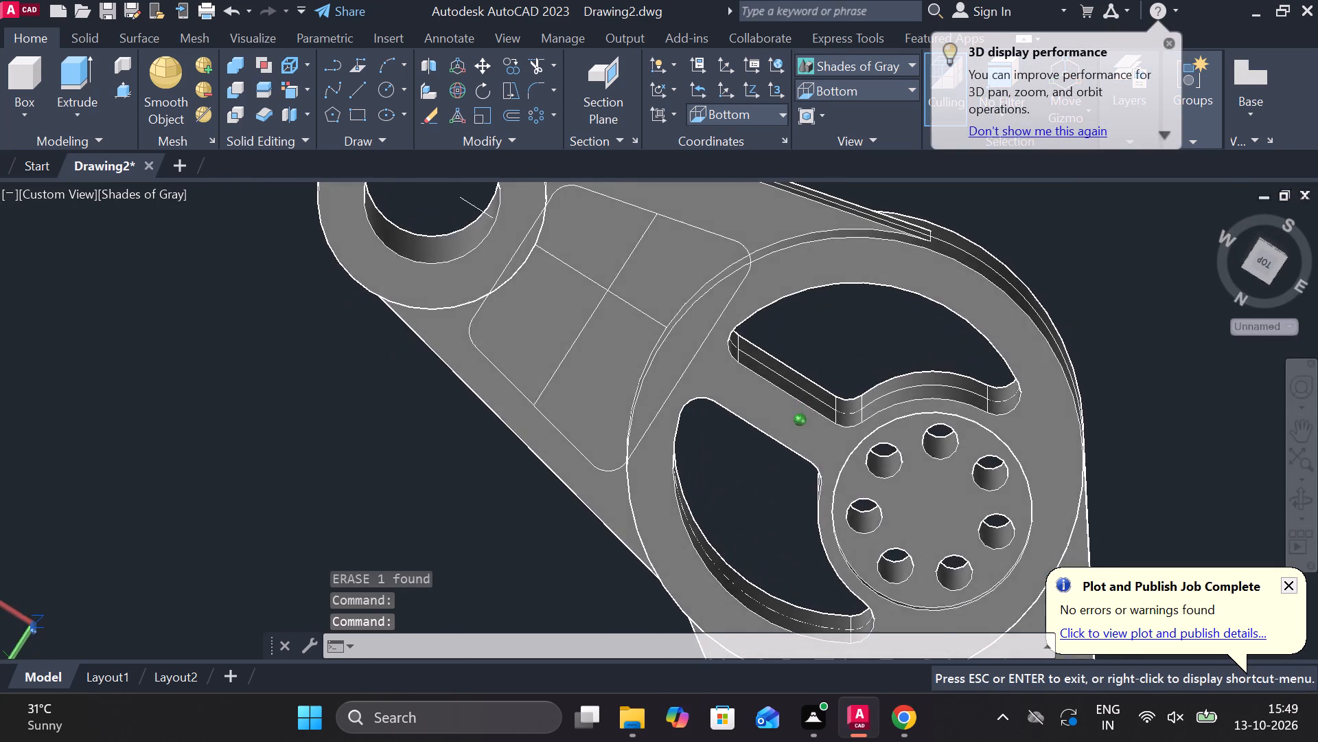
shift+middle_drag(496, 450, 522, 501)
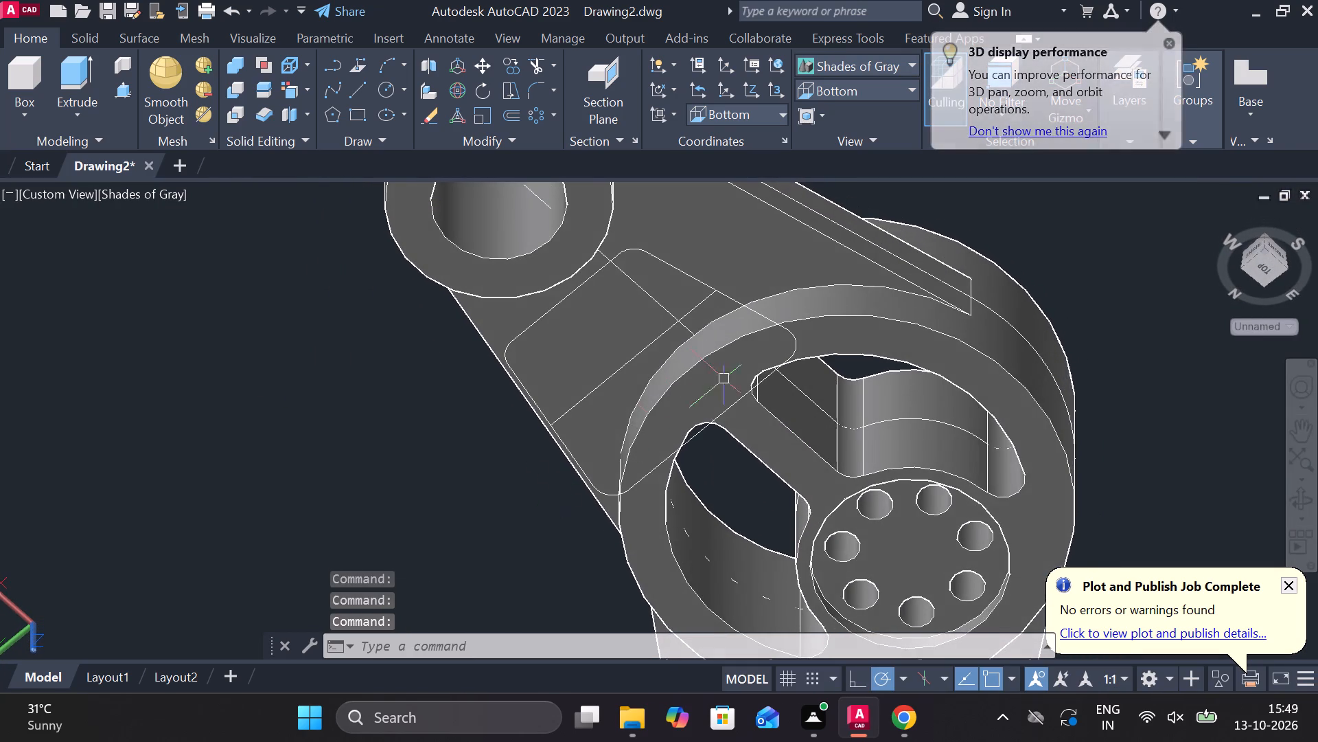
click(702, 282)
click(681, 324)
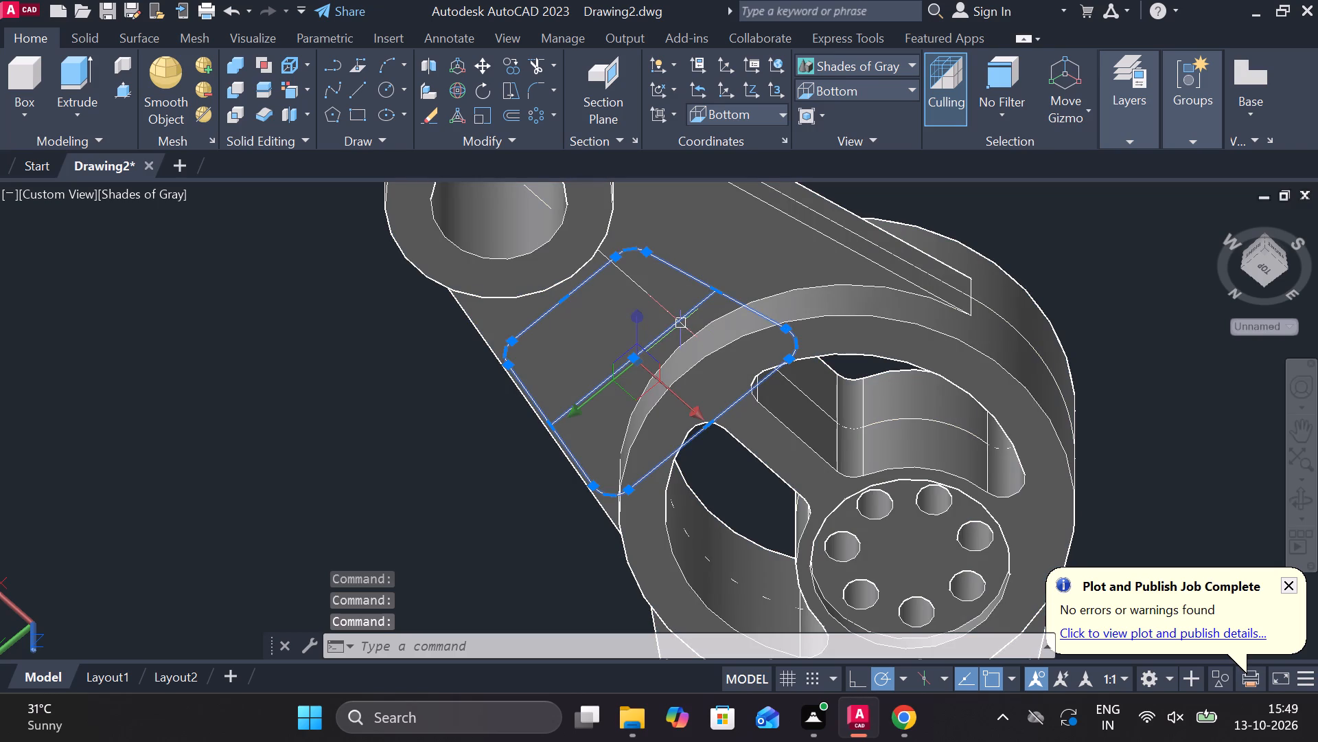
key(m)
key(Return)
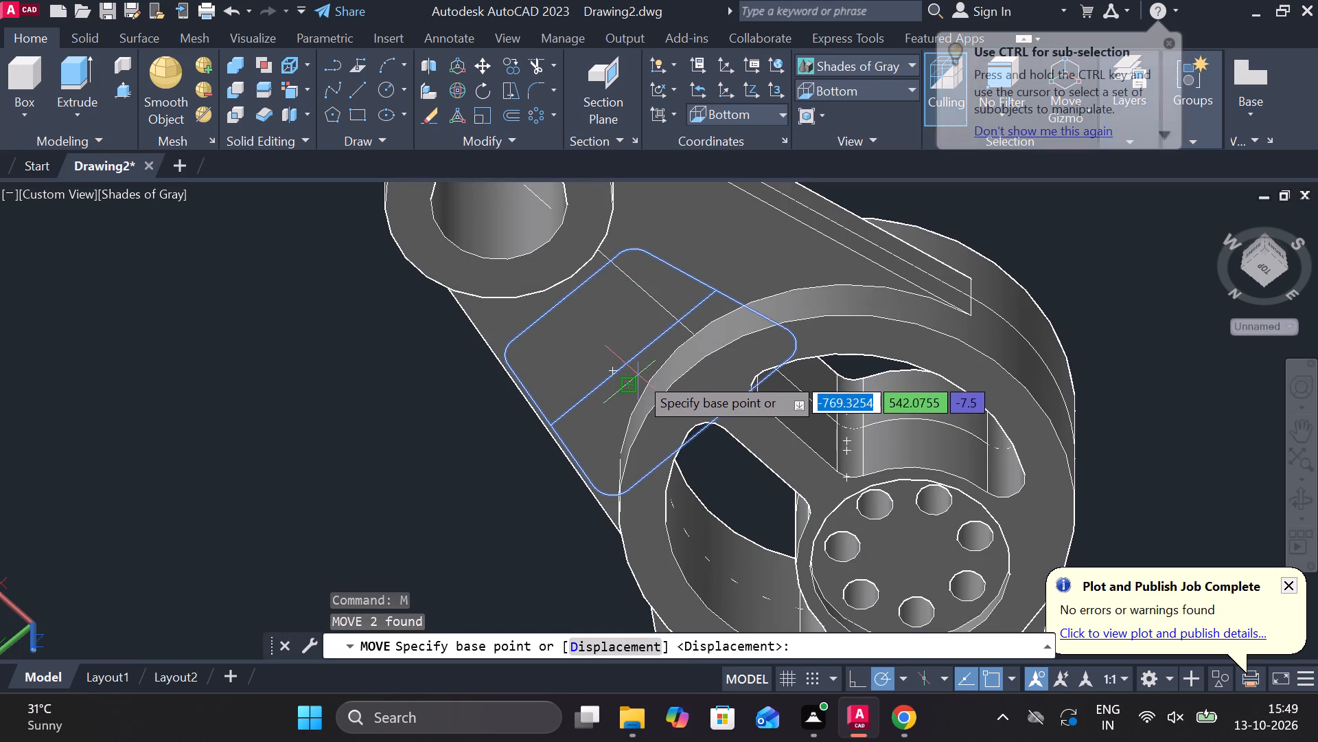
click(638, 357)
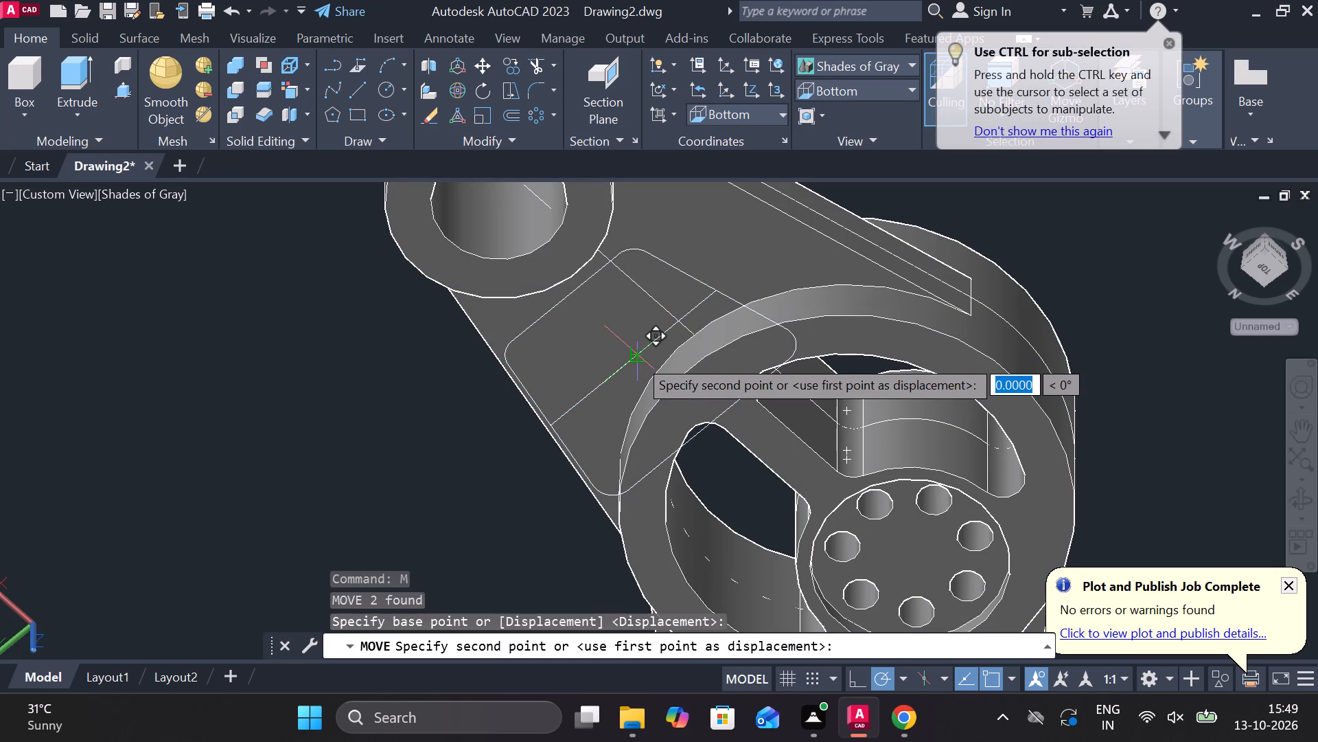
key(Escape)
Move the copied profile with its cross line about 44, from the cross line's middle towards the construction line on the shorter arm.
click(660, 334)
click(710, 282)
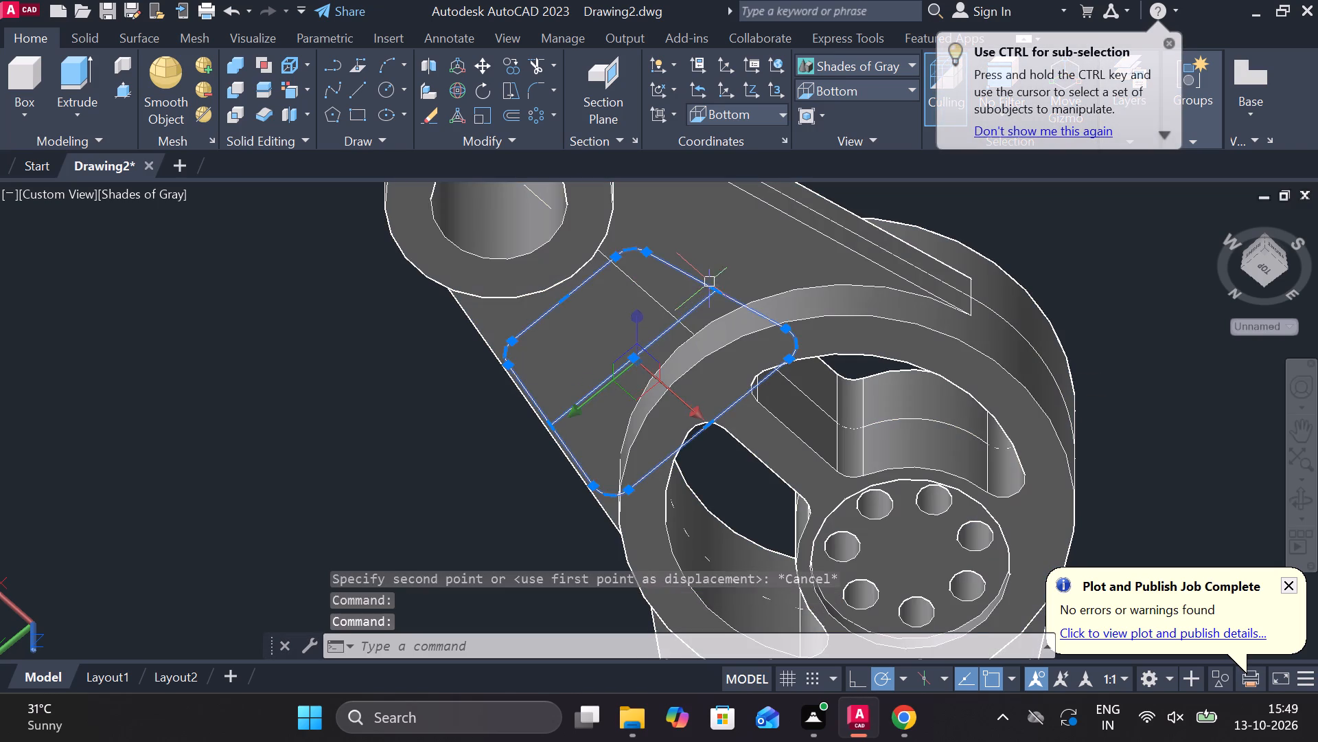
key(m)
key(Return)
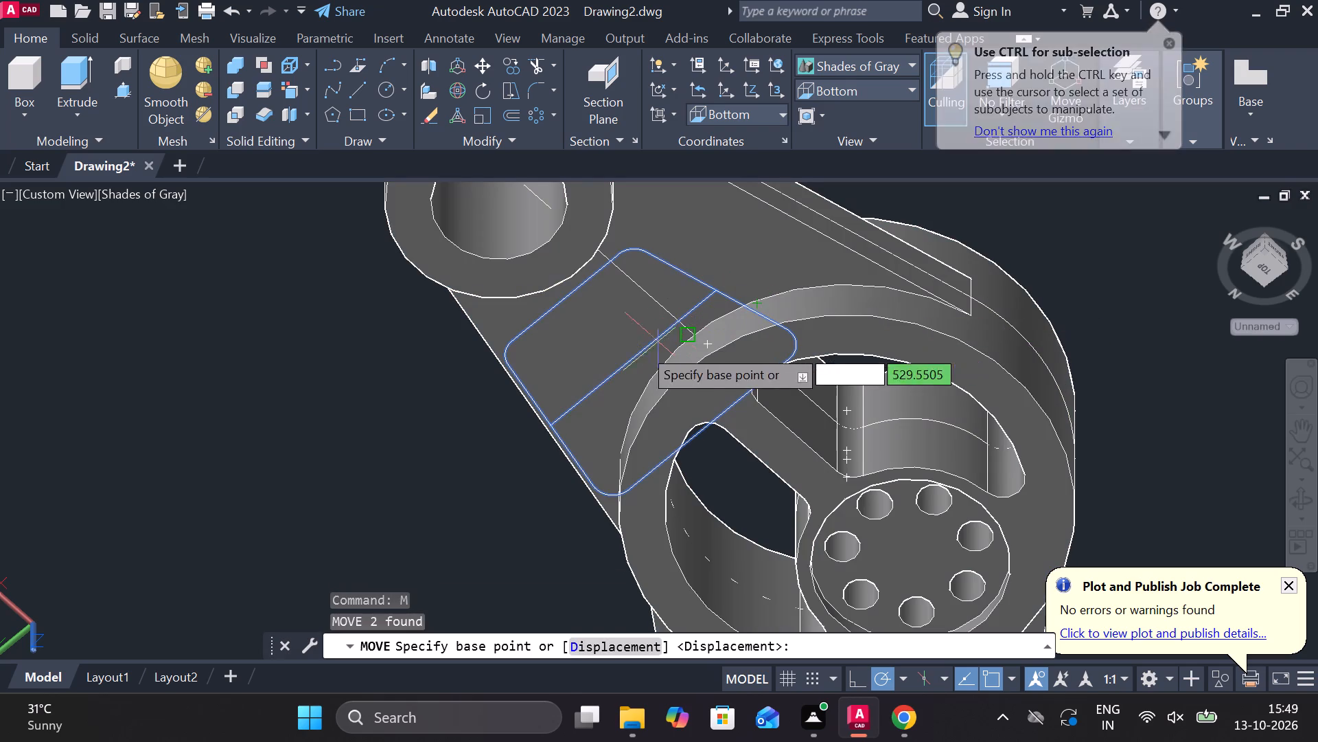
click(623, 359)
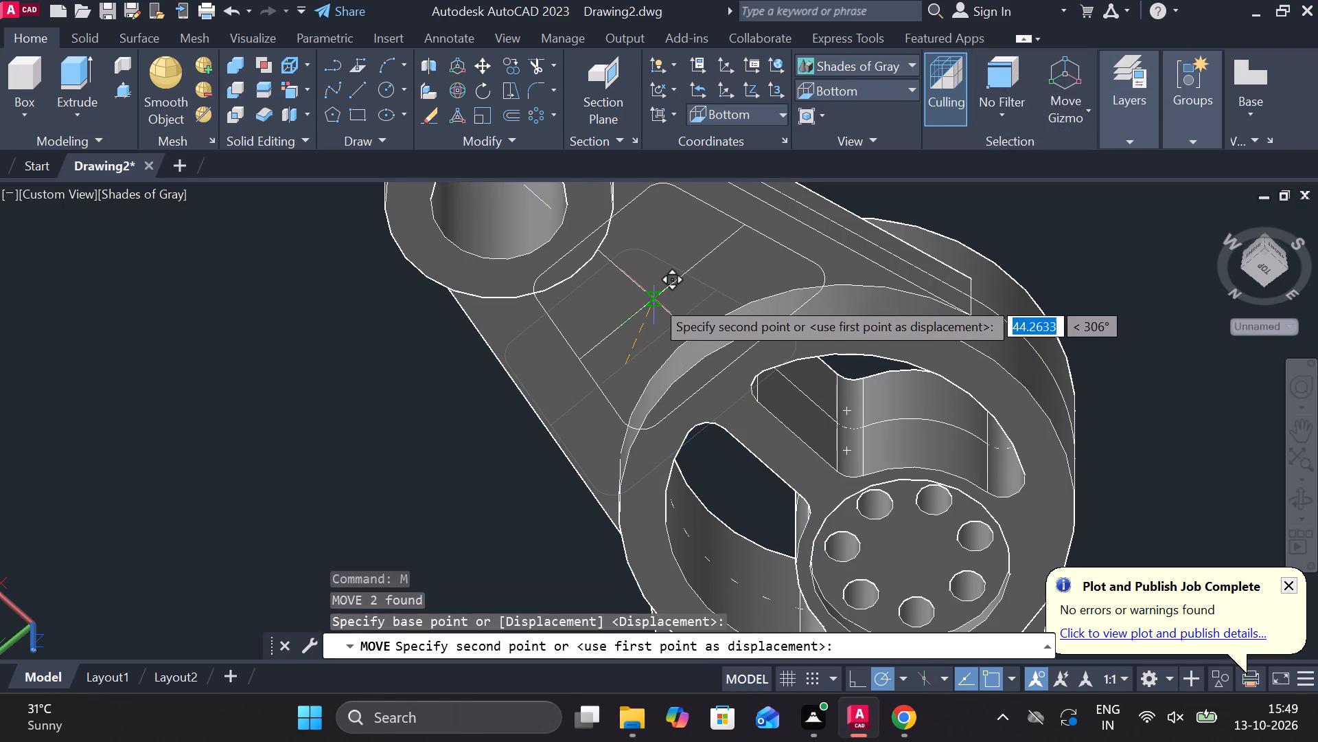
click(654, 299)
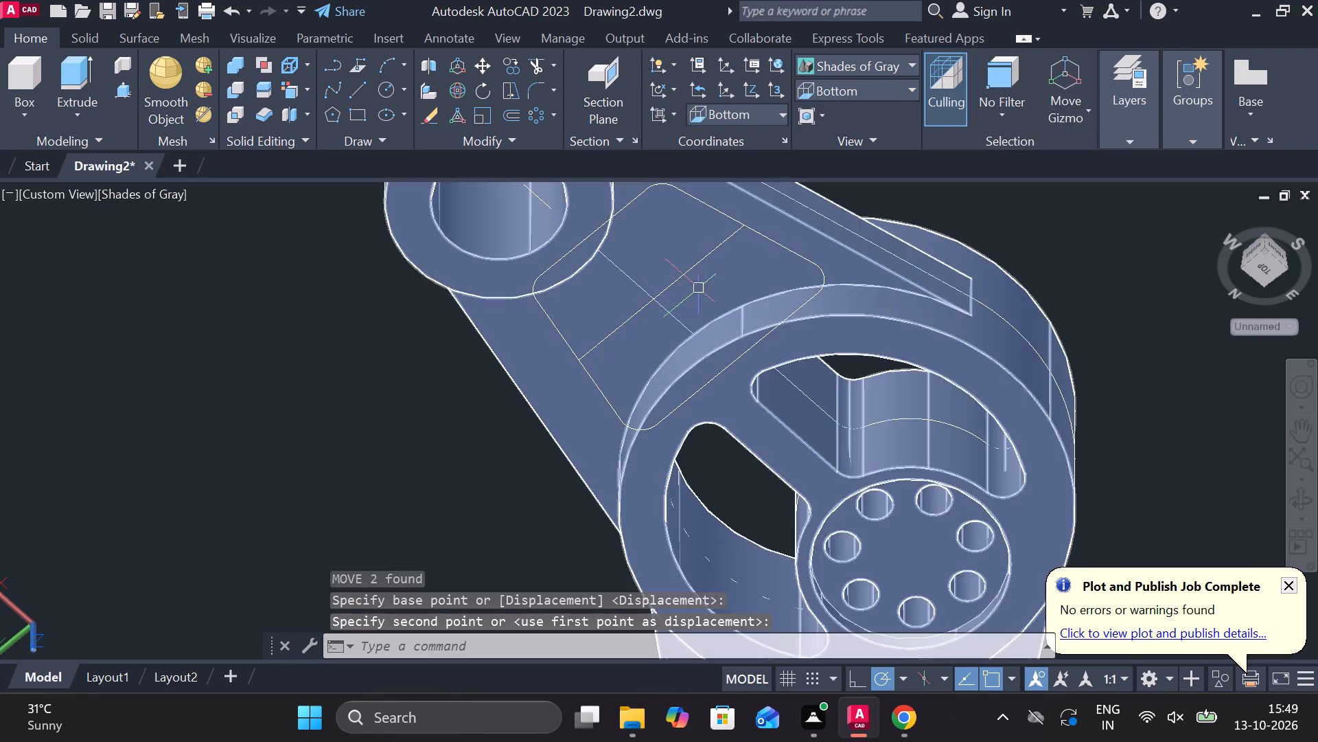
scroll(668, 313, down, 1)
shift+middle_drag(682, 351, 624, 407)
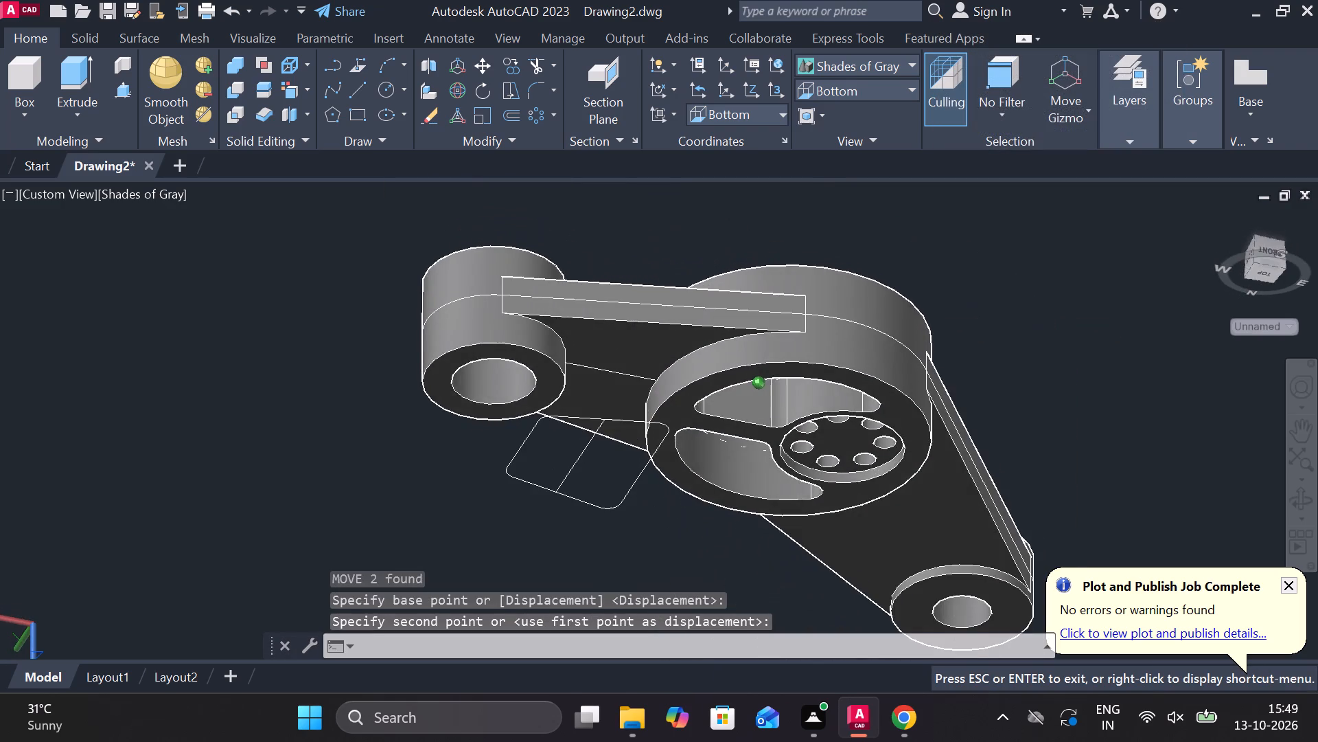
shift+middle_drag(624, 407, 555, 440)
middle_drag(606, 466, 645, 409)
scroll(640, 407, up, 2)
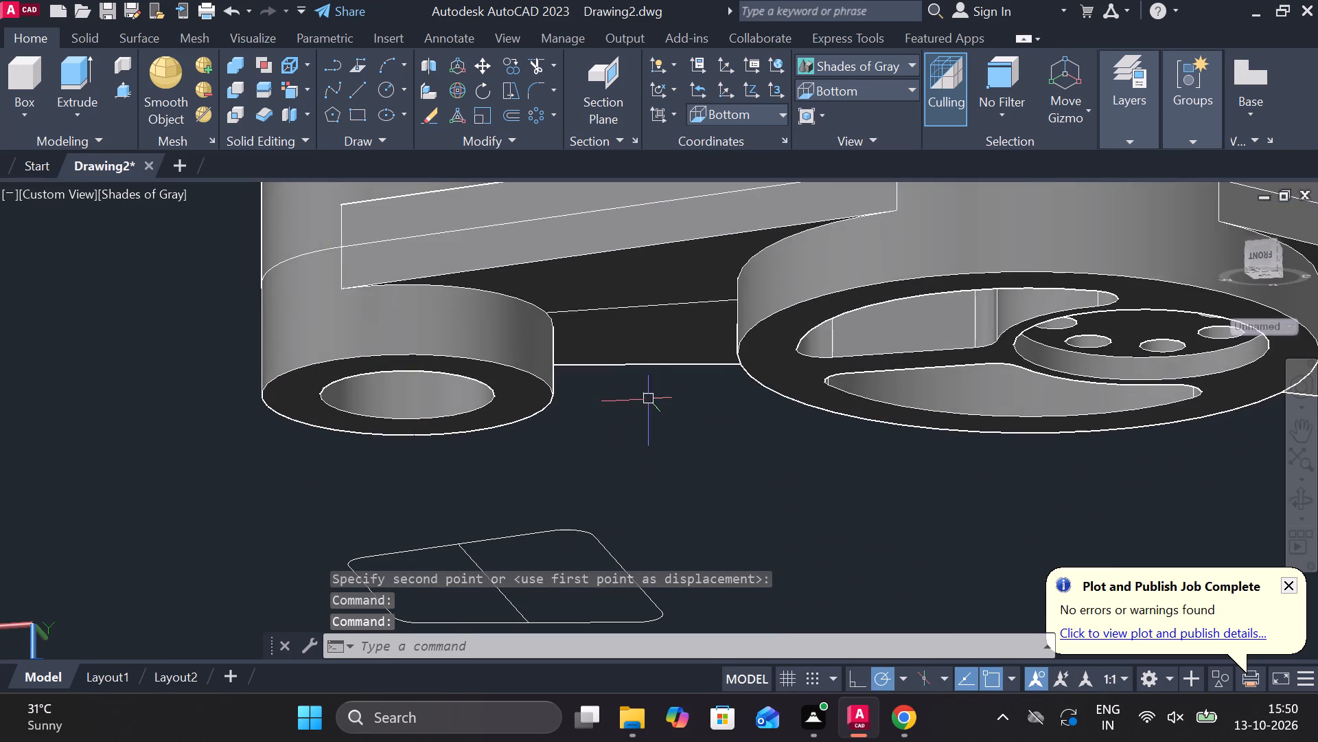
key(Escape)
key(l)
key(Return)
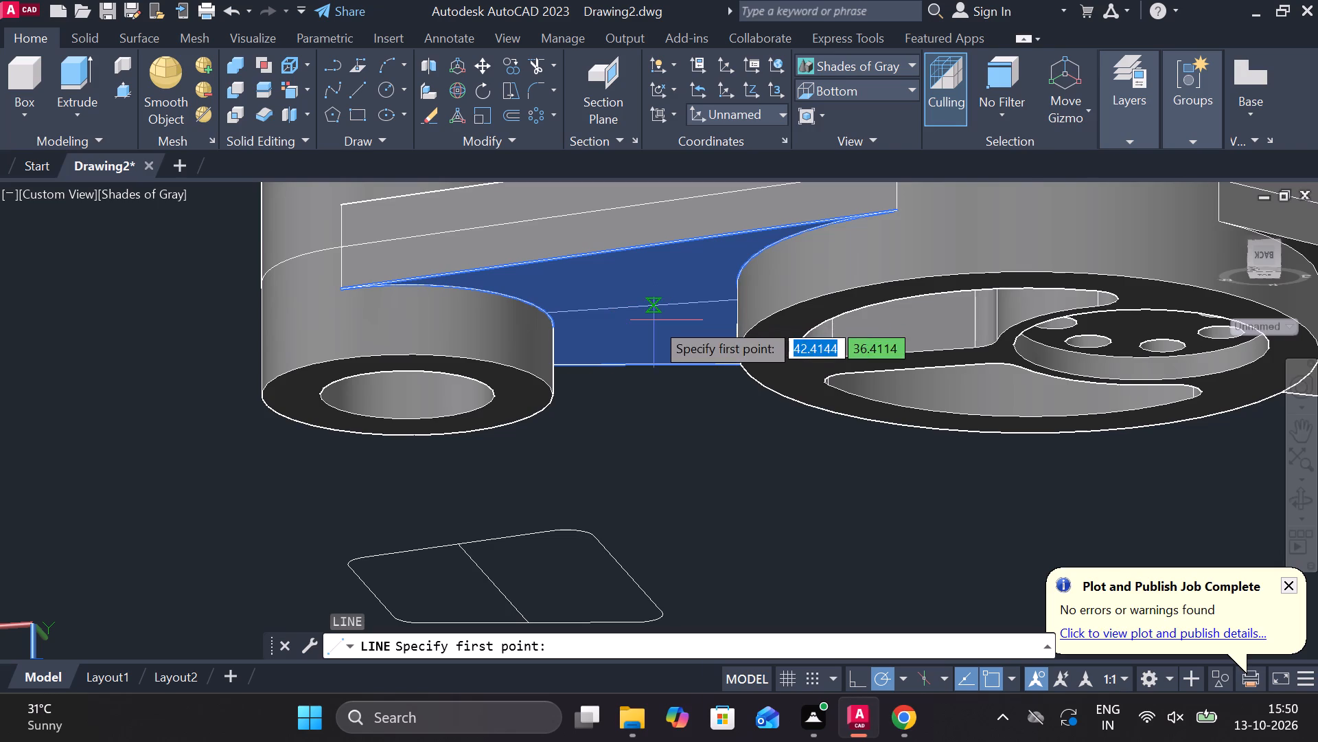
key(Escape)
Examine the bracket in 2D Wireframe from the side and back to check the arm's underside and construction line, then return to Shades of Gray.
click(860, 68)
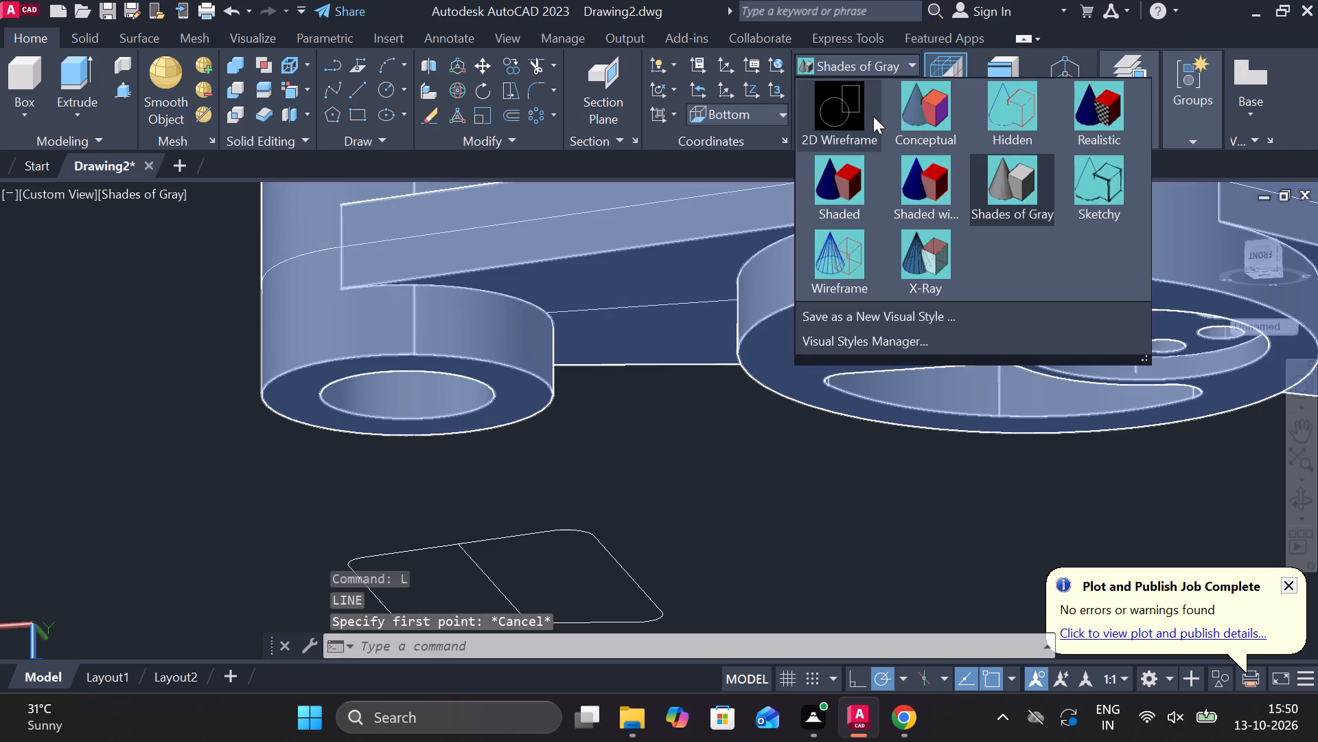
click(862, 109)
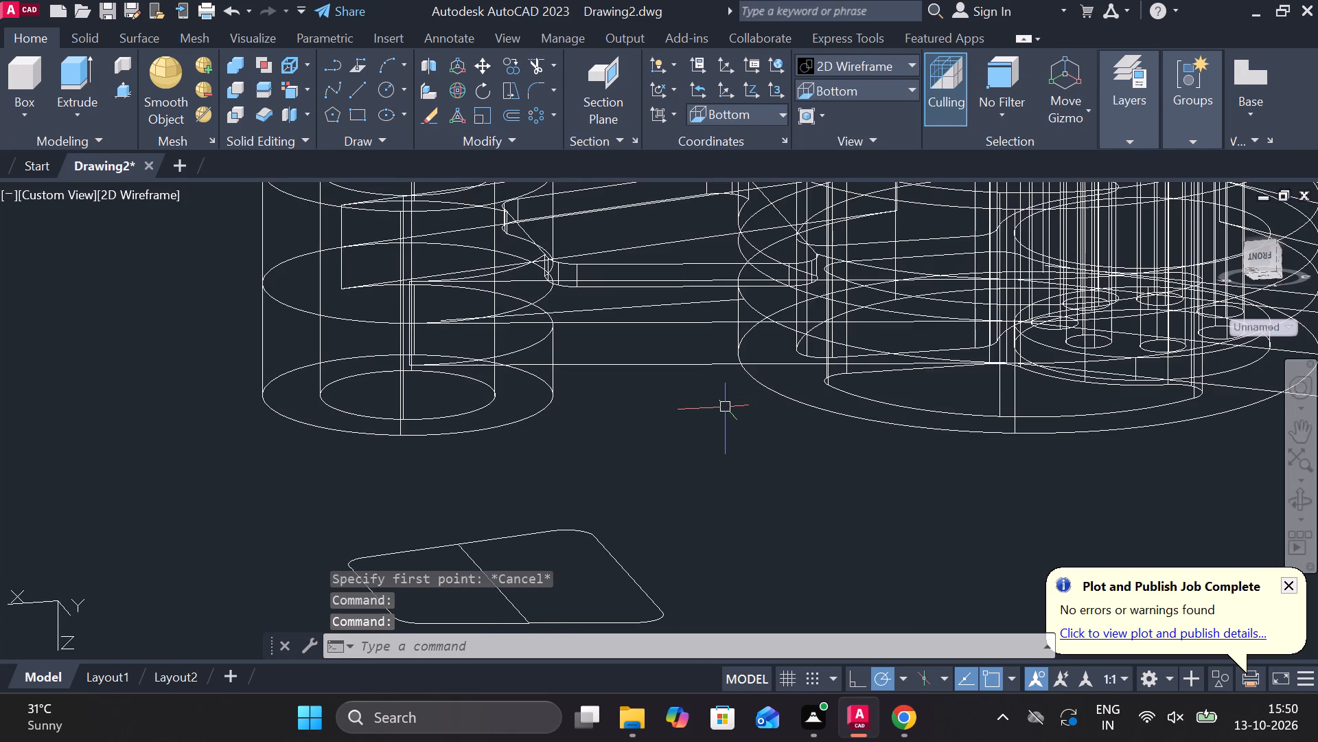
shift+middle_drag(712, 453, 712, 455)
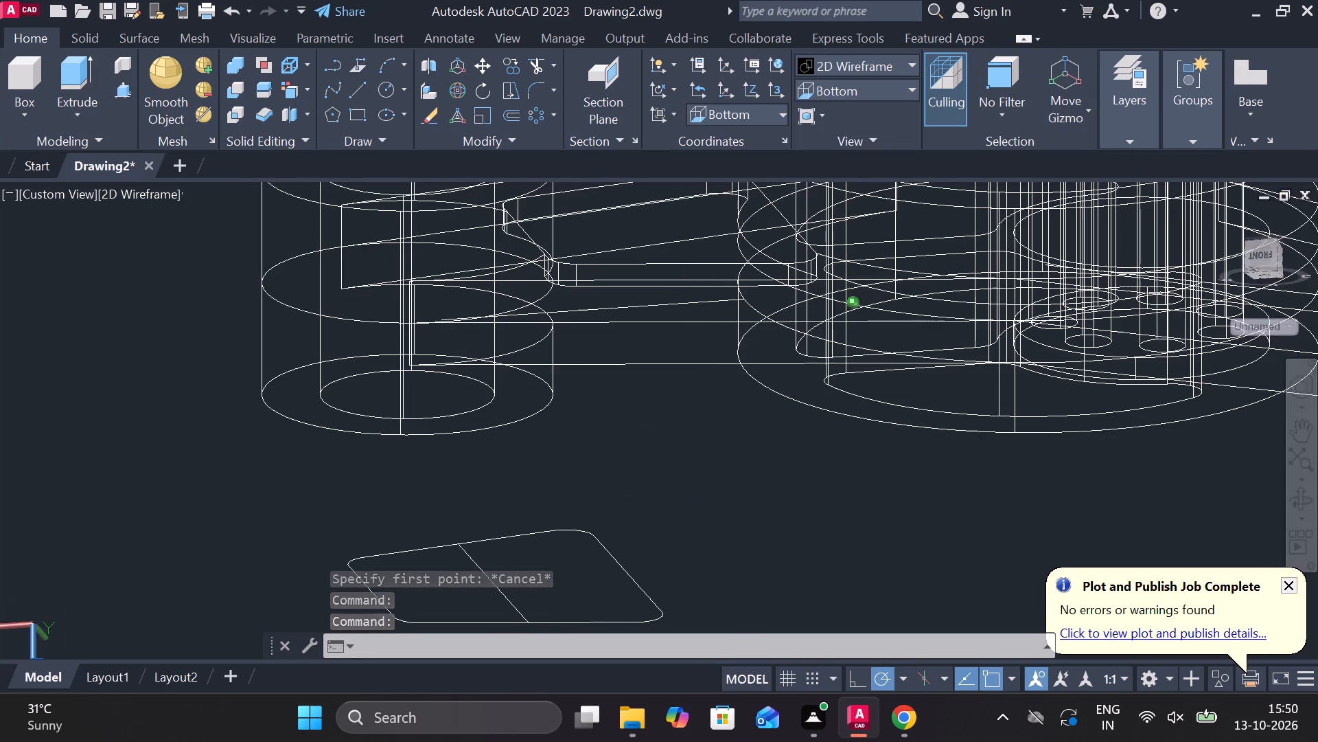
shift+middle_drag(712, 455, 445, 451)
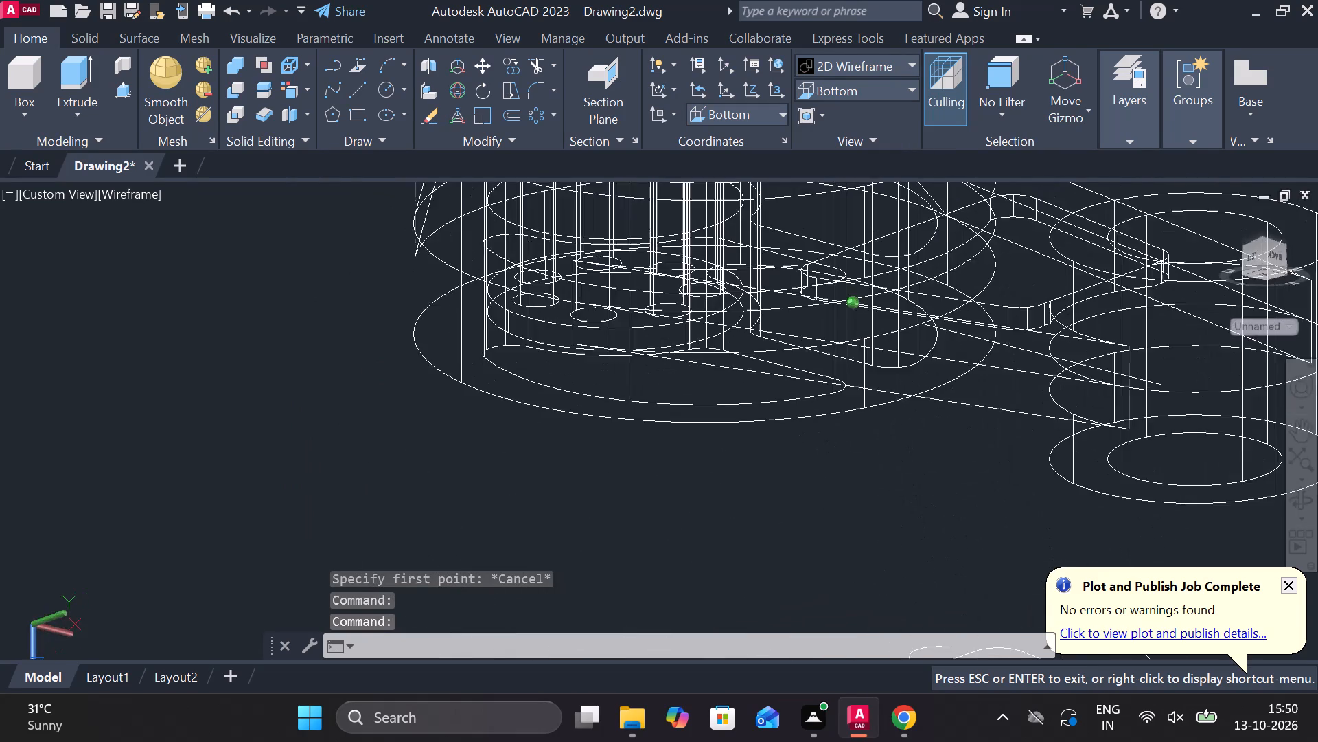
shift+middle_drag(445, 451, 412, 466)
scroll(1045, 381, down, 1)
middle_drag(1072, 384, 762, 391)
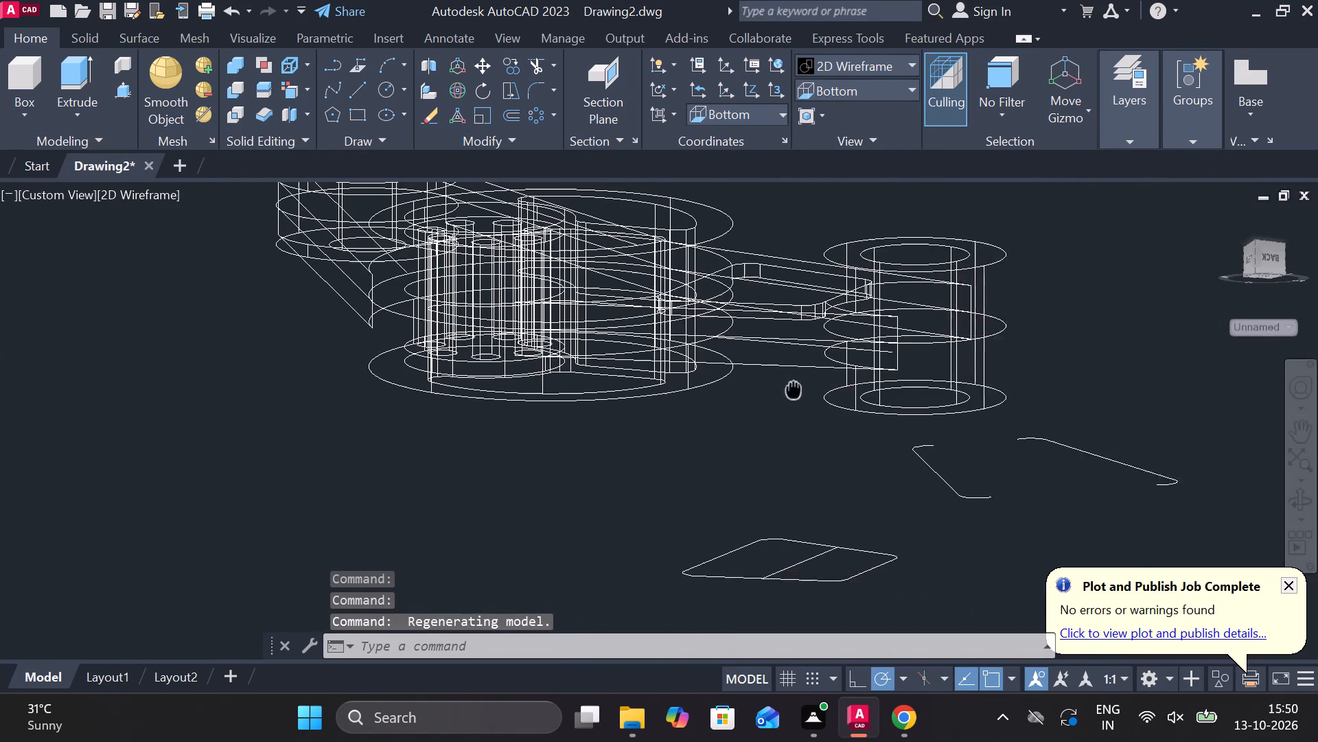
middle_drag(762, 391, 752, 391)
scroll(759, 387, up, 2)
shift+middle_drag(766, 392, 732, 414)
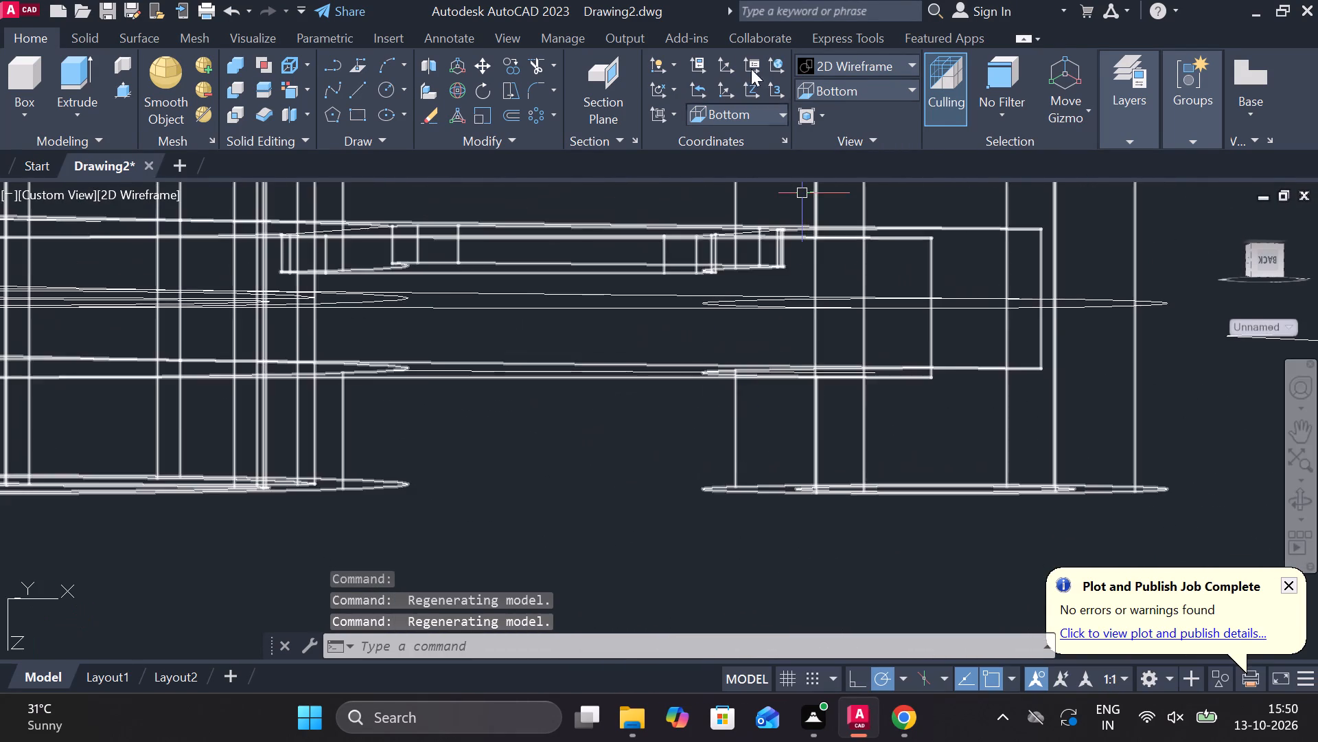
click(866, 56)
click(997, 189)
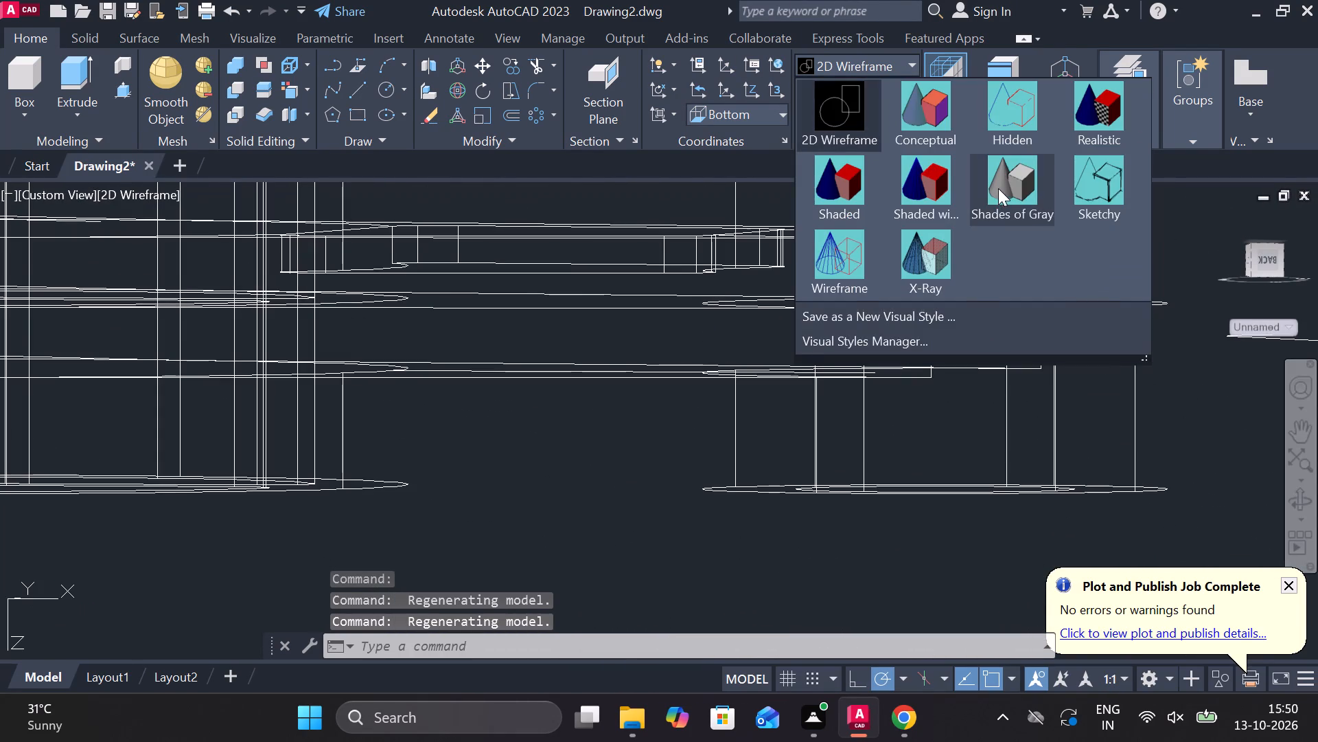
Set the bracket to the Top view to face the rounded recess profile on the shorter arm.
scroll(678, 411, down, 1)
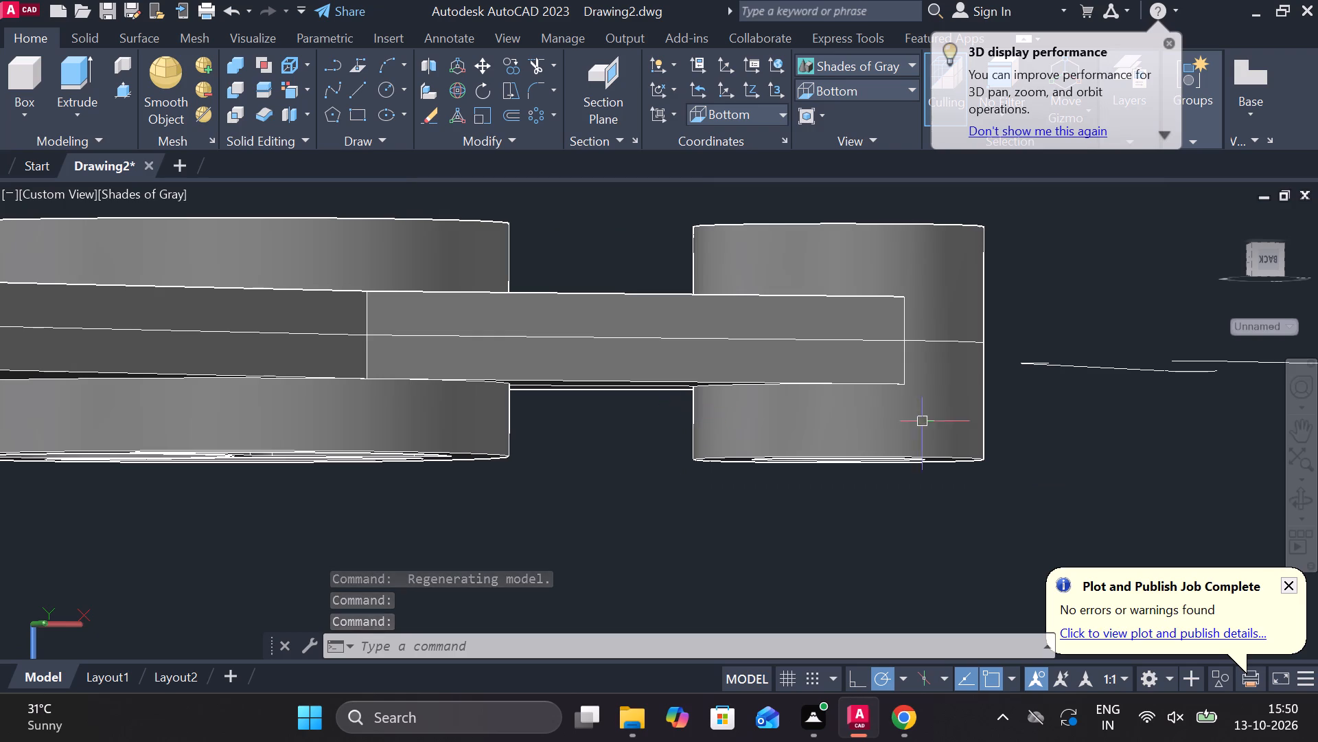
scroll(927, 422, down, 1)
scroll(820, 550, down, 1)
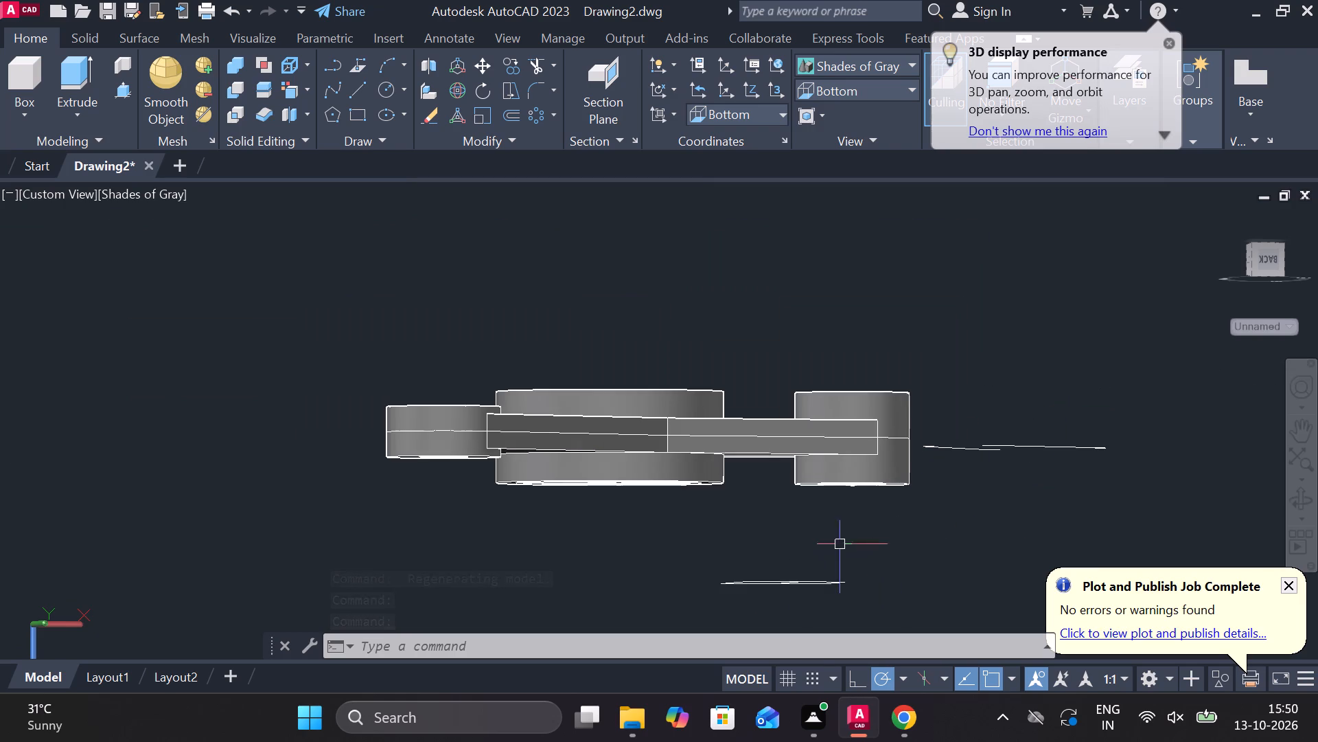
scroll(943, 449, up, 1)
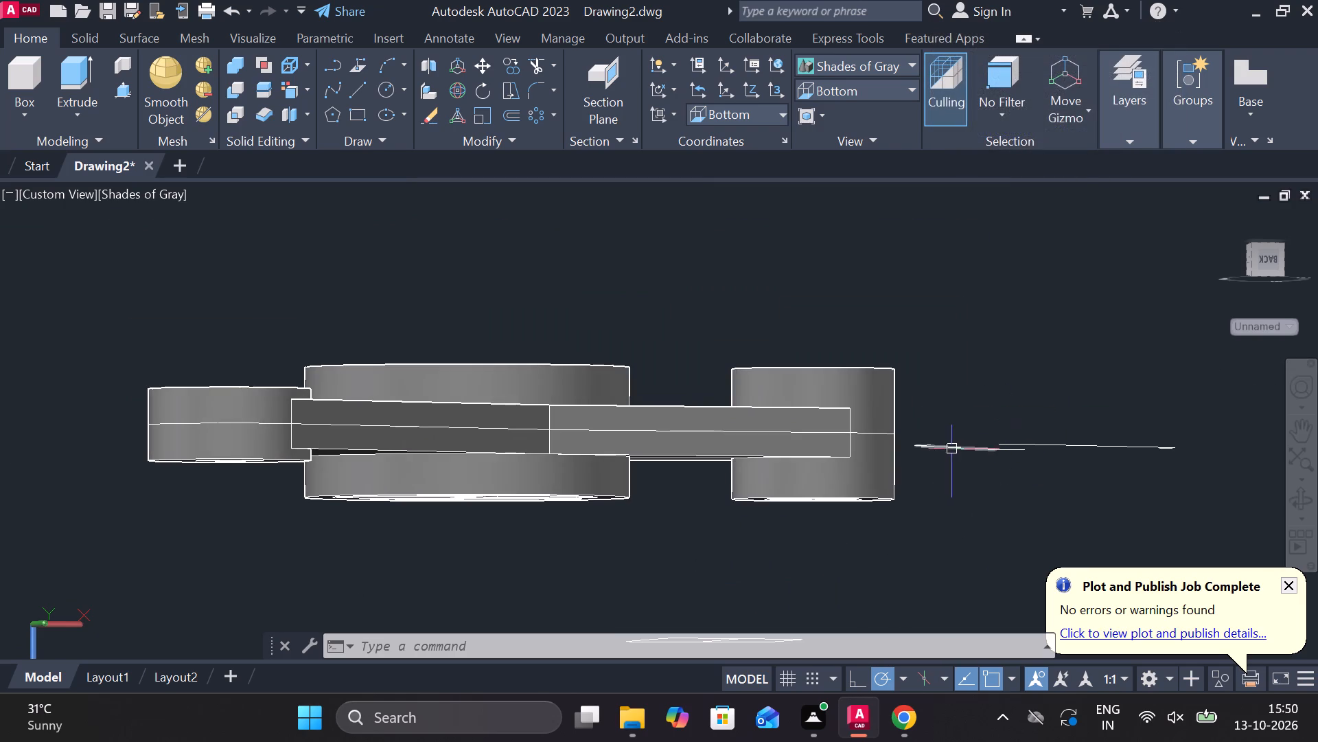
click(853, 85)
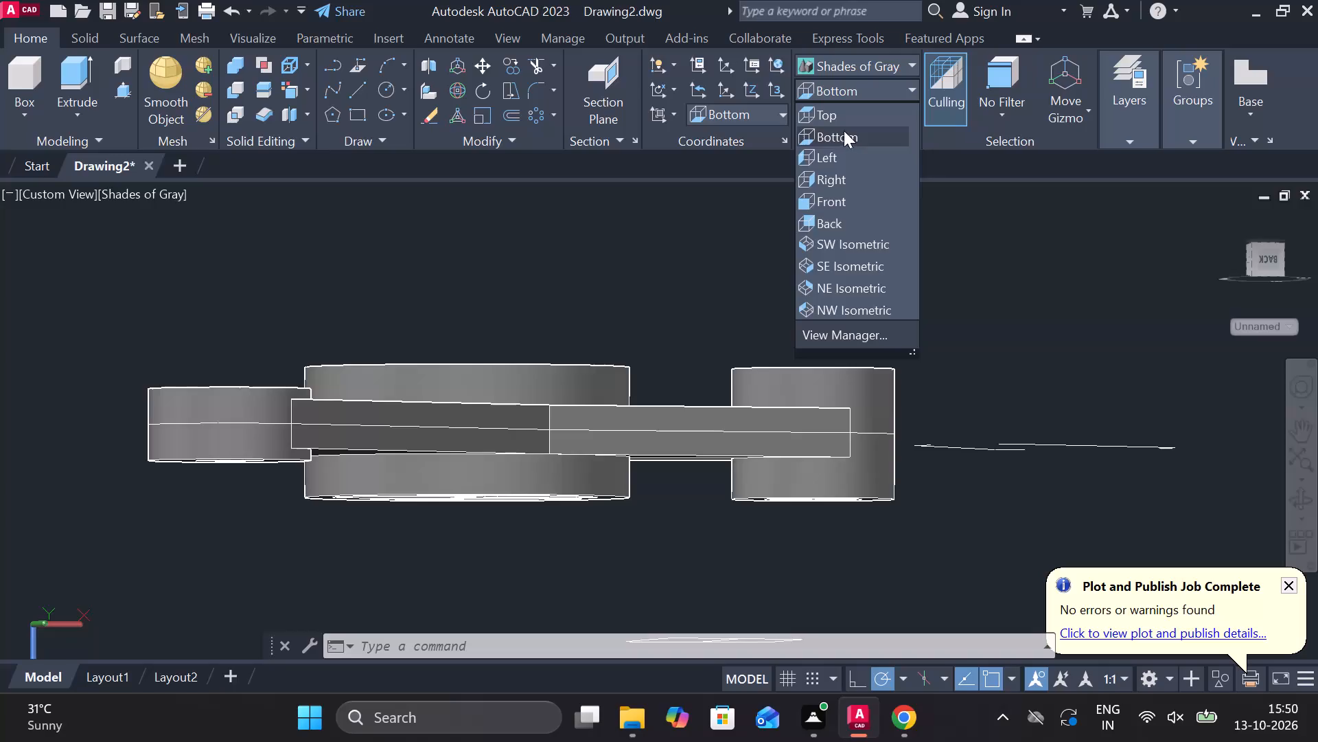
click(826, 117)
scroll(660, 372, up, 1)
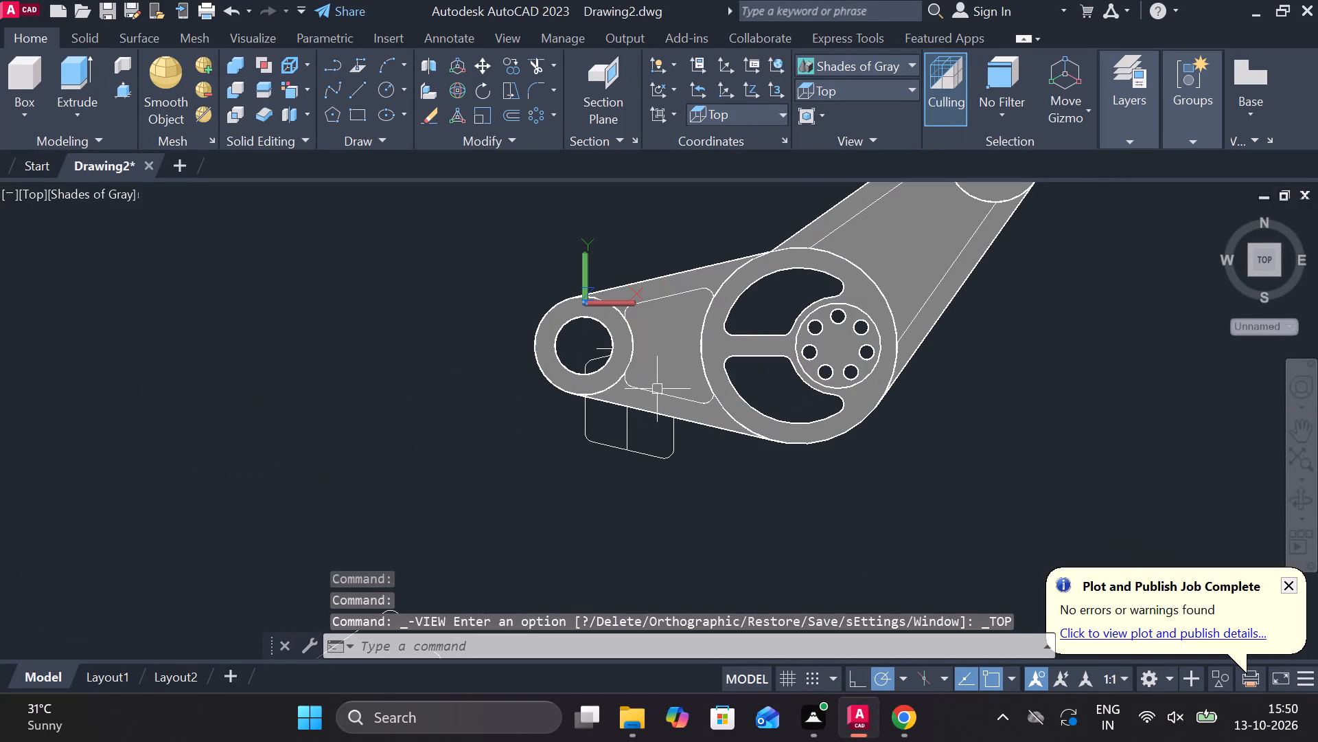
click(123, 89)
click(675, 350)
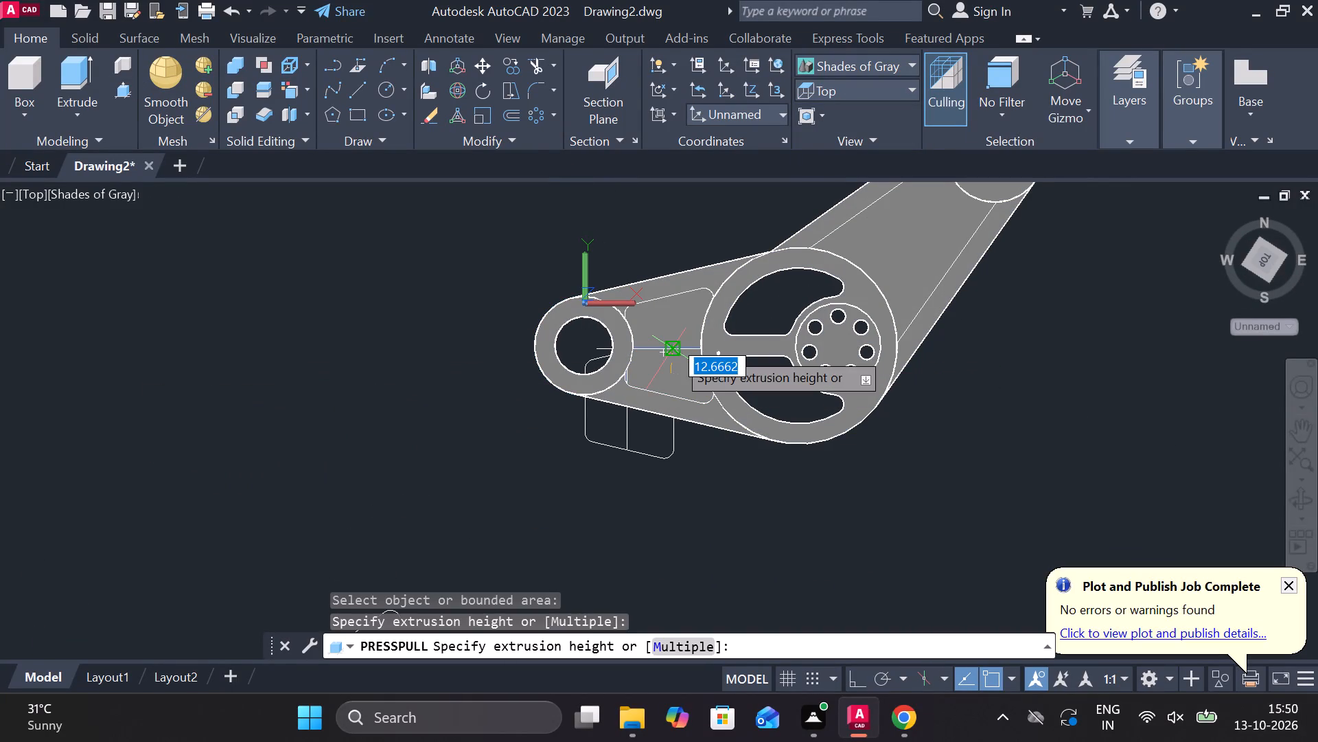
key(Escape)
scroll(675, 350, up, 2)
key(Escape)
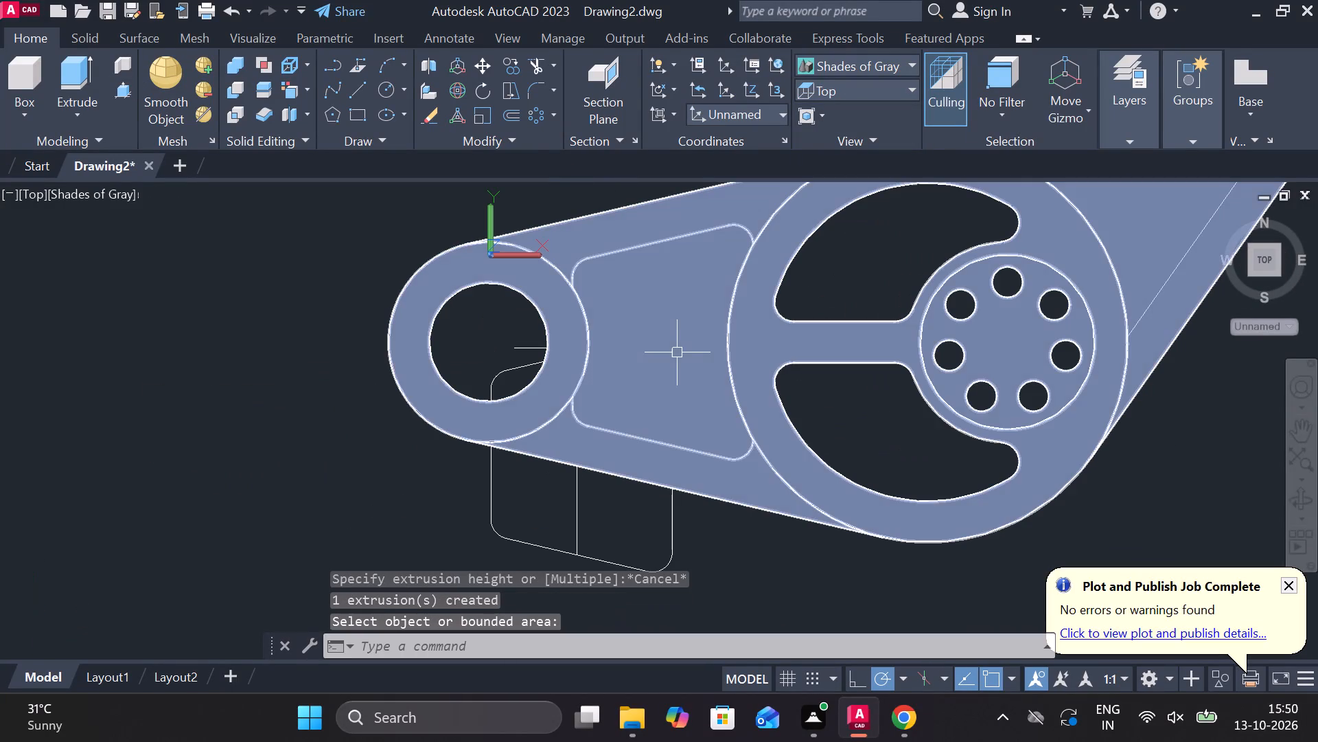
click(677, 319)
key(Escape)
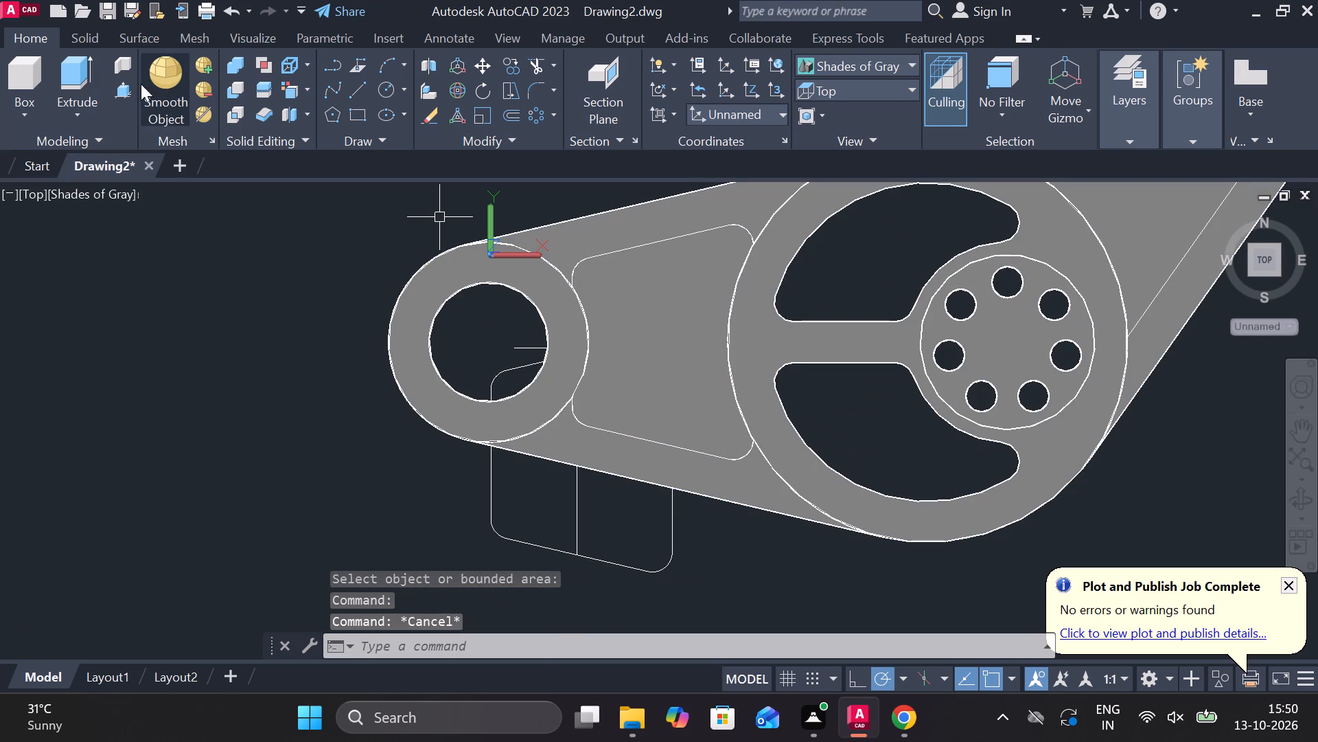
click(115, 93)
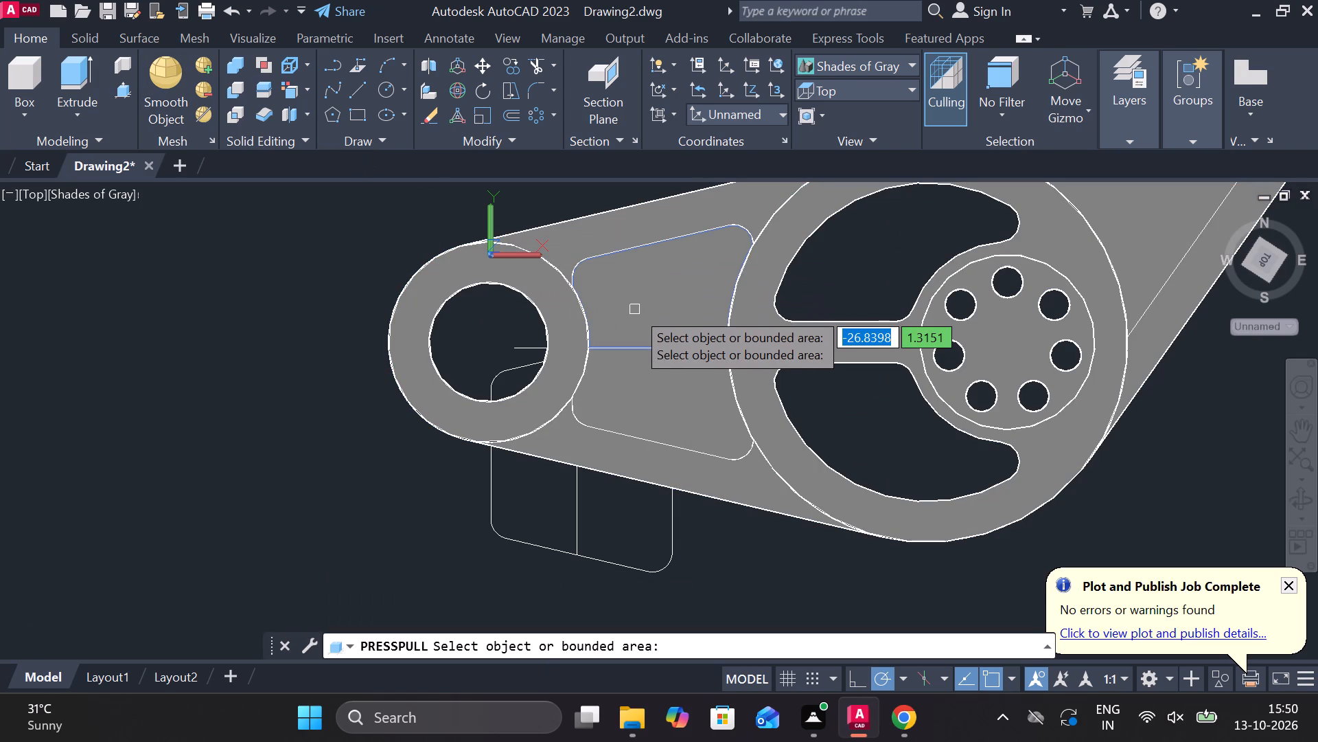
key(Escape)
Erase the construction line that crosses the rounded profile on the shorter arm.
click(526, 349)
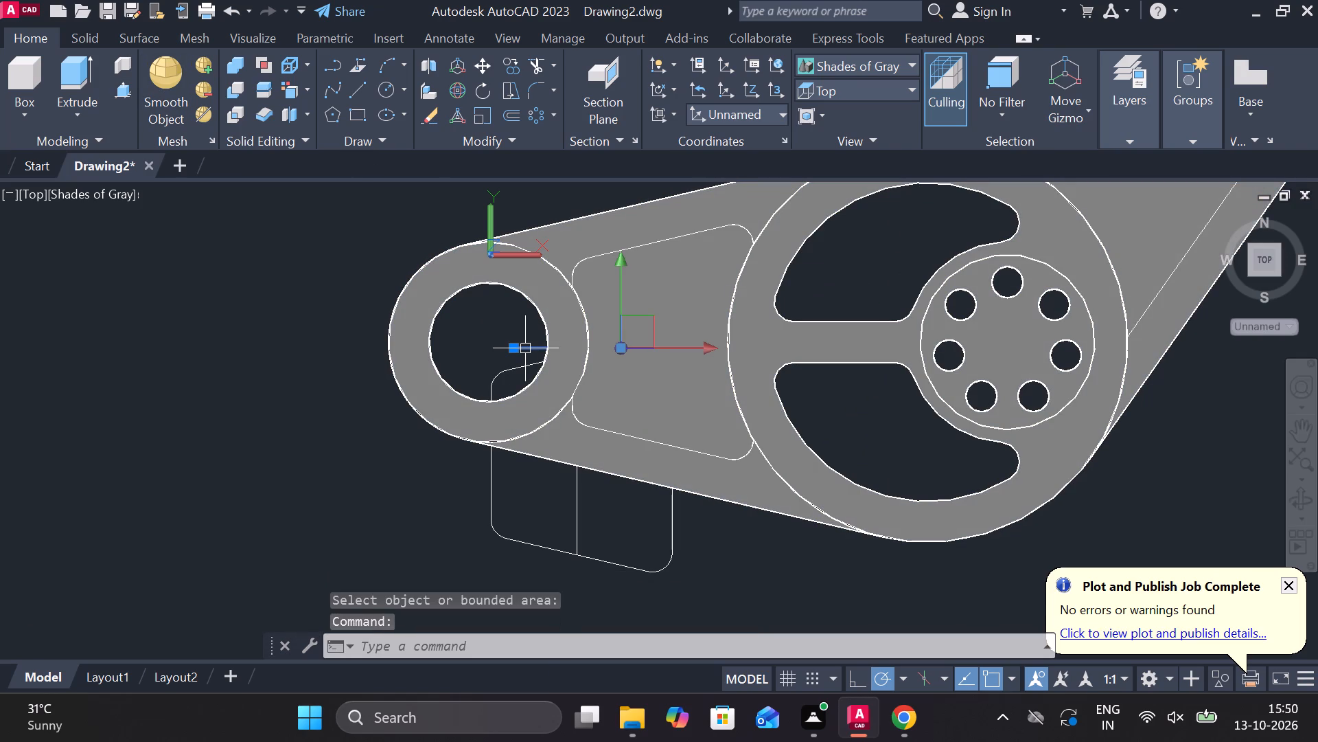
text(e)
key(space)
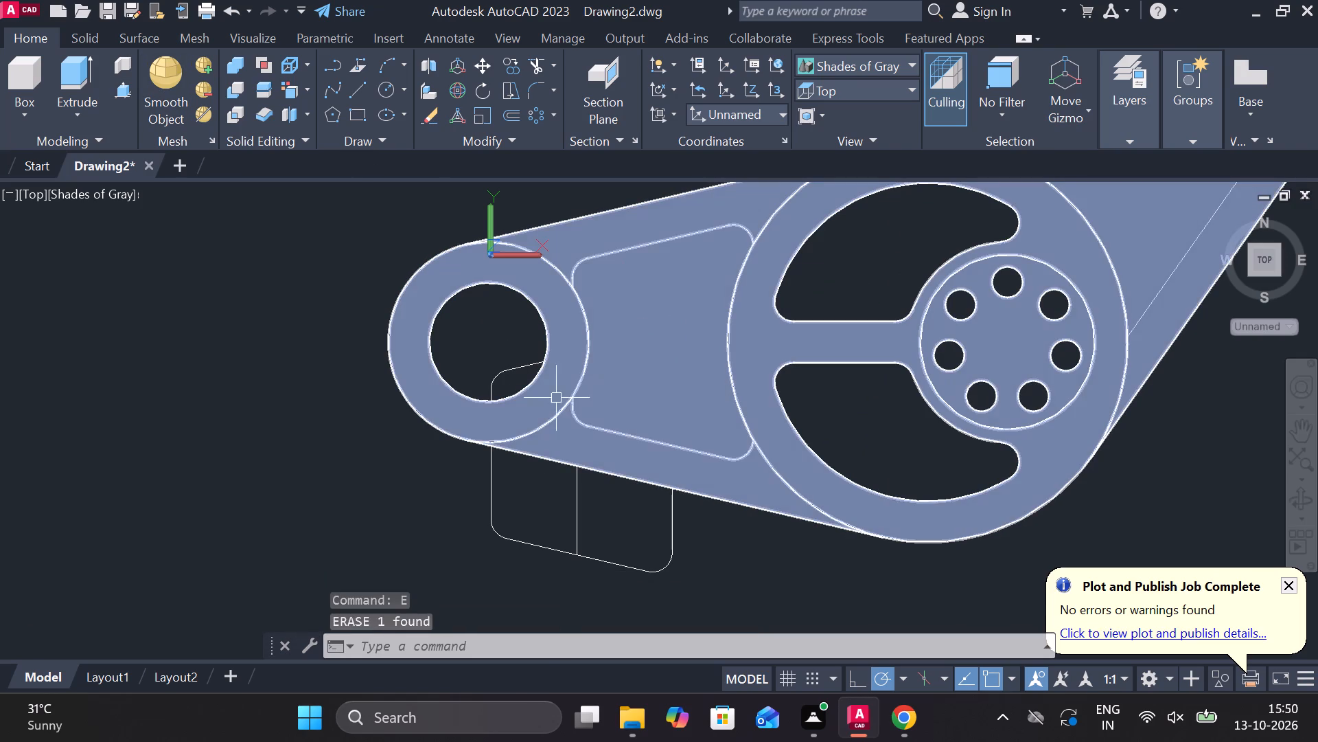
Press-pull the rounded profile on the shorter arm downward through the arm's full thickness to cut an opening.
click(132, 91)
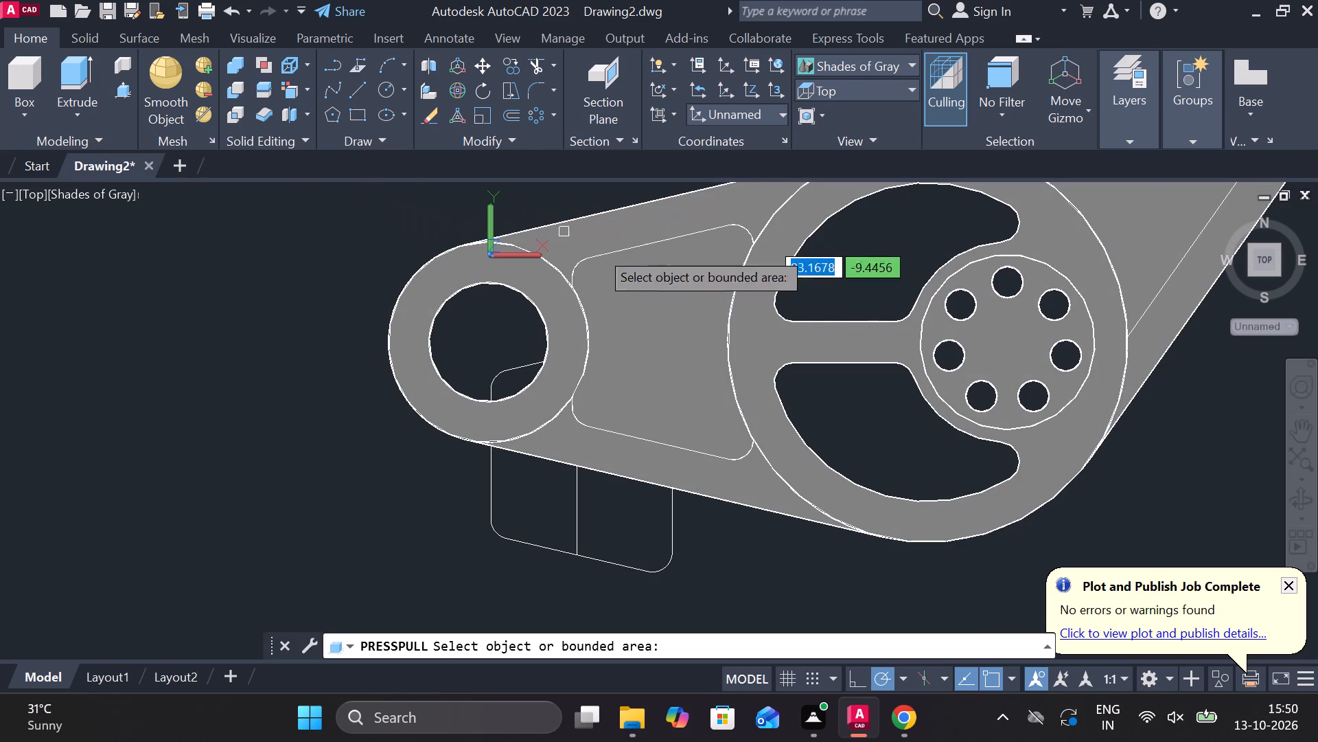
click(695, 295)
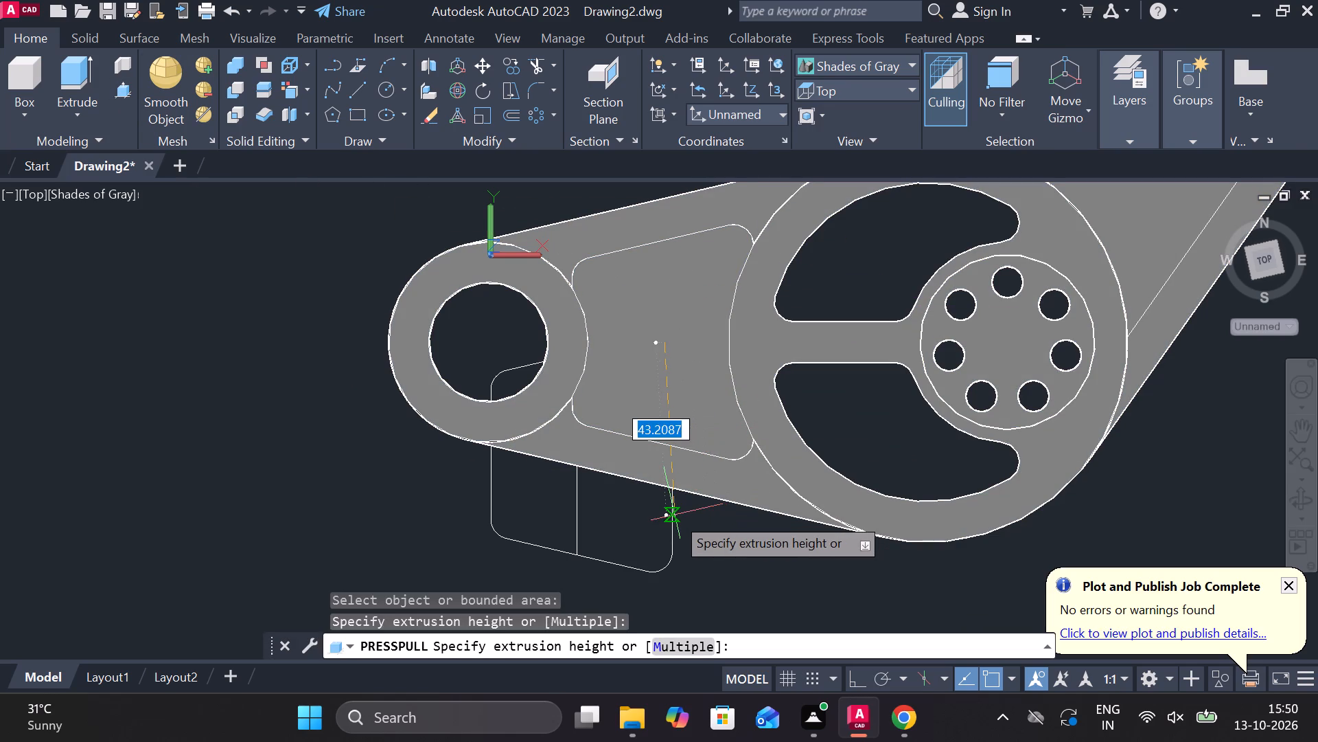
scroll(787, 532, down, 2)
shift+middle_drag(783, 534, 754, 421)
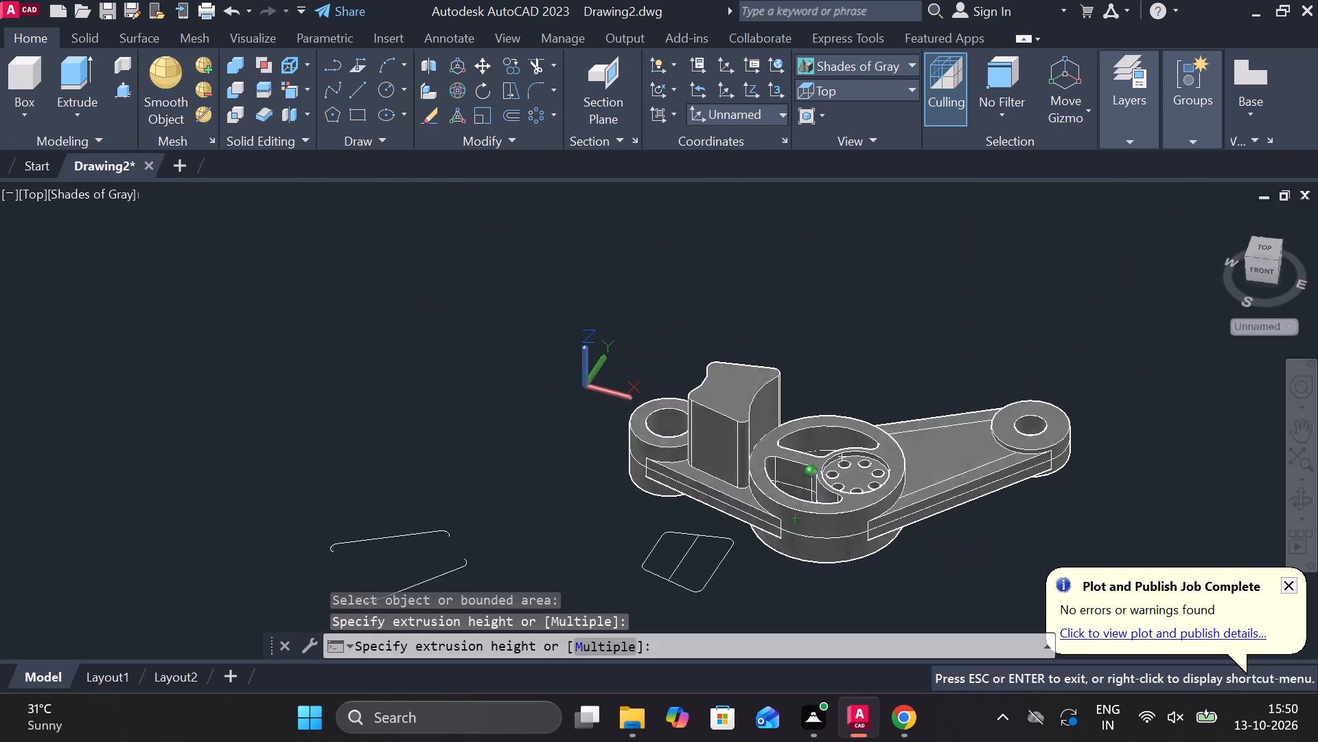
shift+middle_drag(754, 421, 753, 376)
click(704, 596)
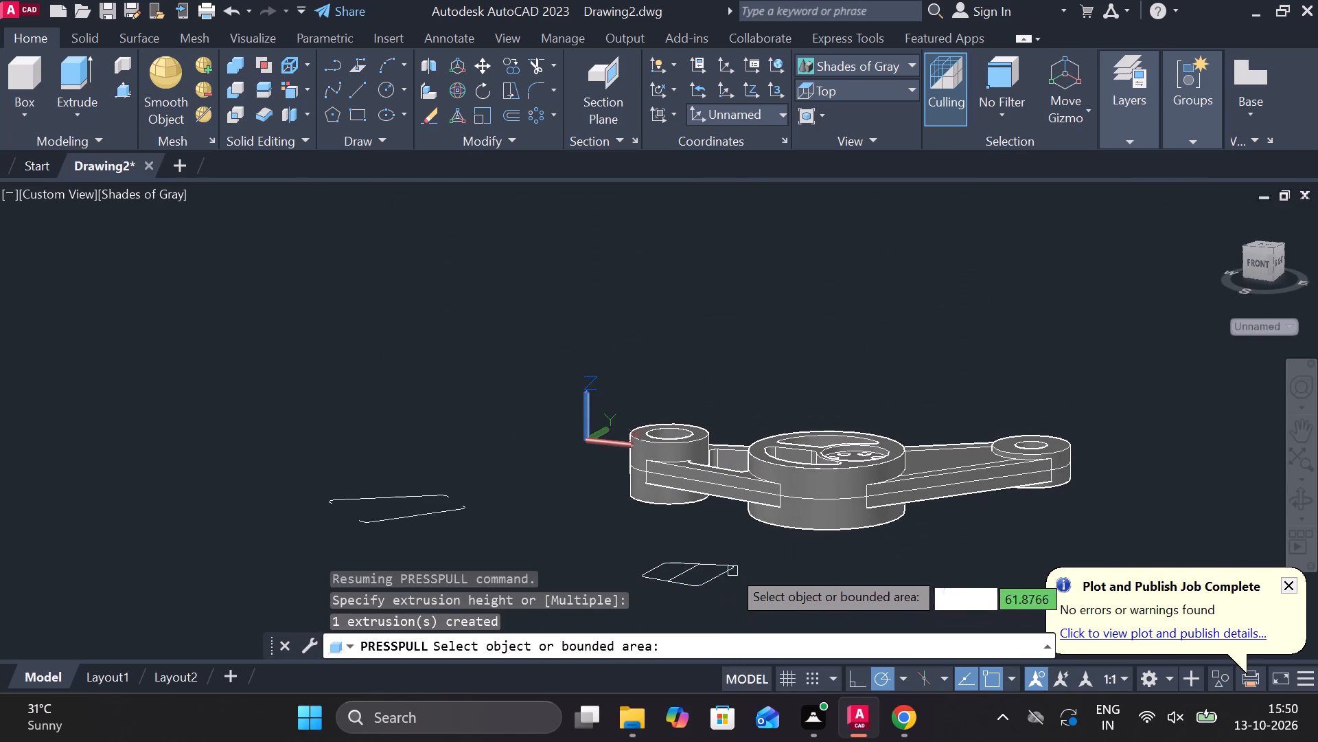
scroll(705, 535, up, 2)
scroll(745, 589, down, 1)
key(Escape)
Erase the copied rounded profile and its cross line lying below the bracket.
middle_drag(754, 588, 756, 480)
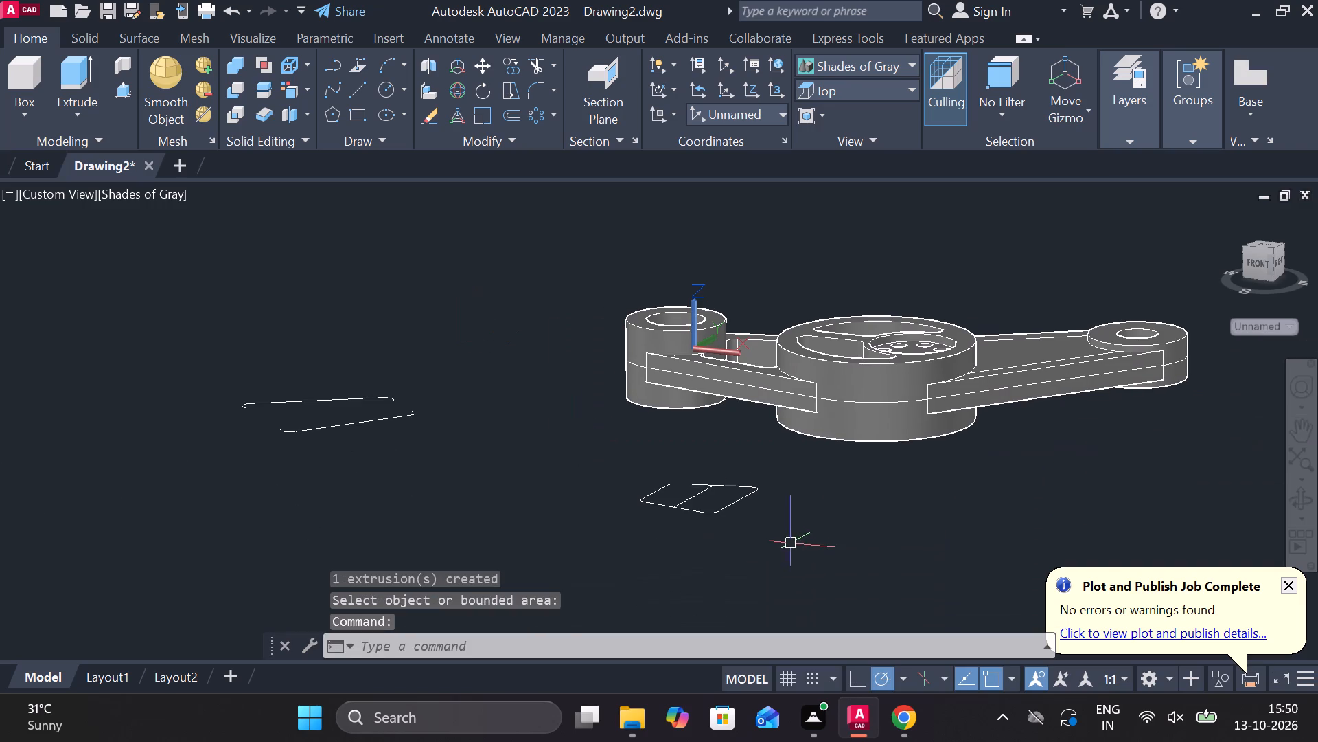
drag(798, 543, 778, 528)
click(625, 469)
key(e)
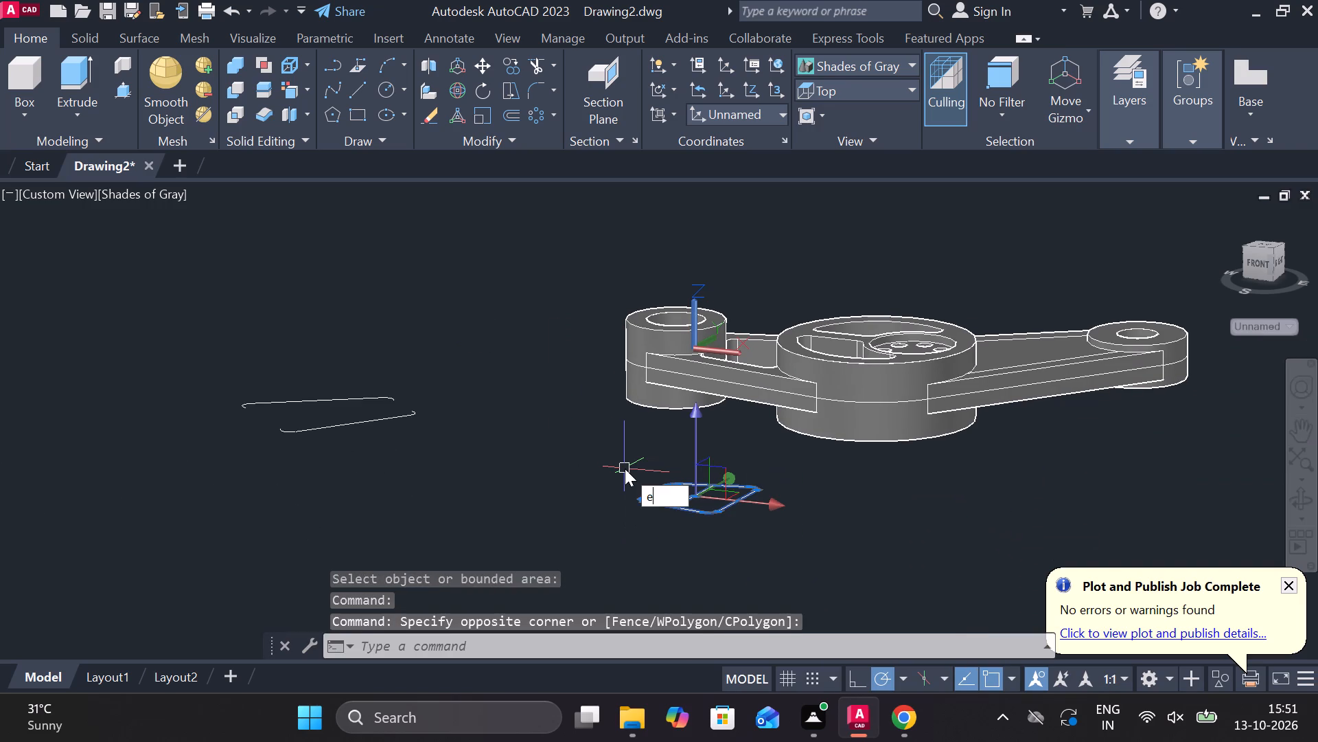
key(space)
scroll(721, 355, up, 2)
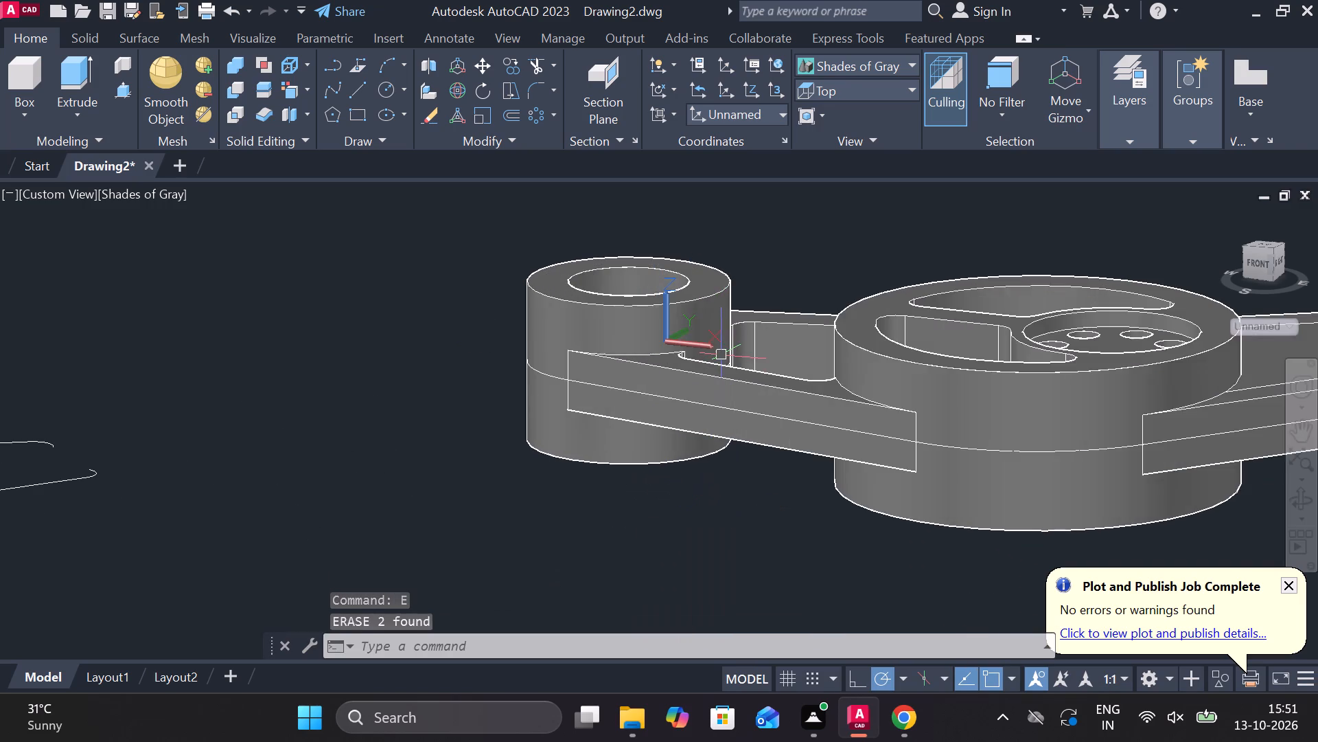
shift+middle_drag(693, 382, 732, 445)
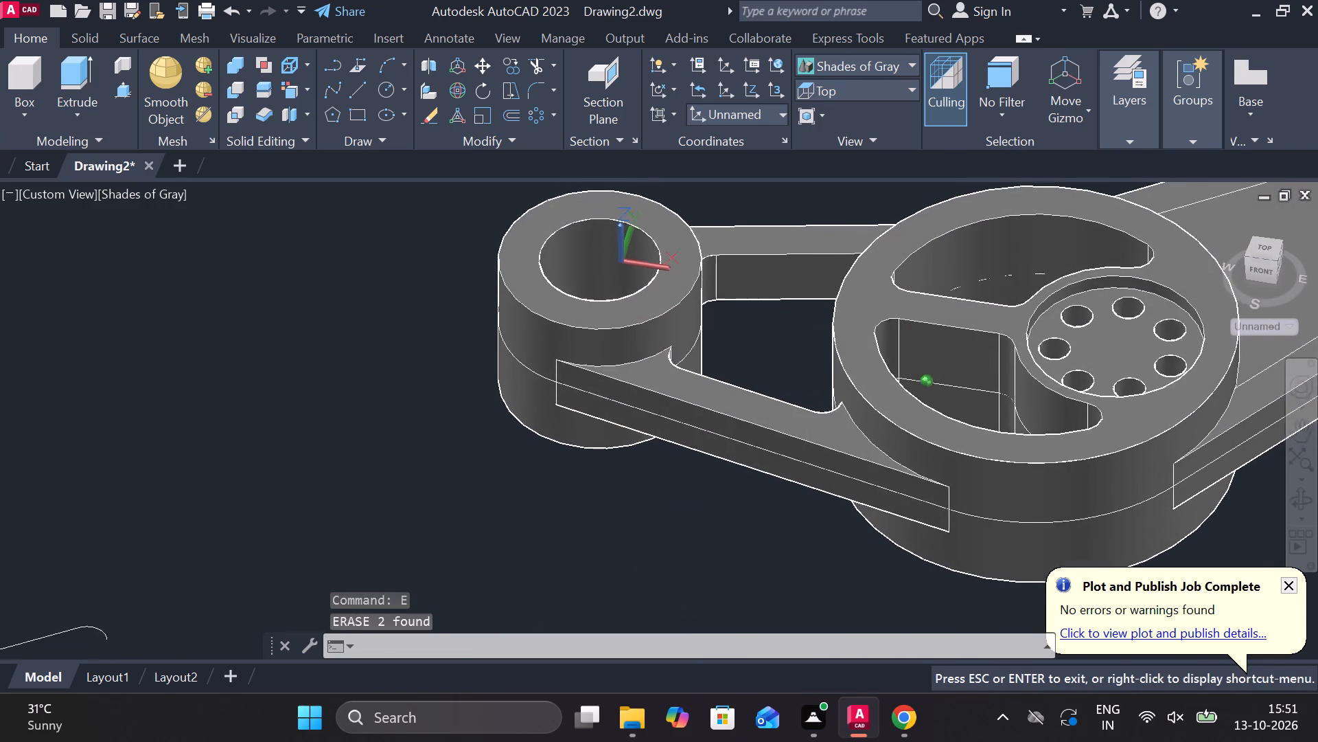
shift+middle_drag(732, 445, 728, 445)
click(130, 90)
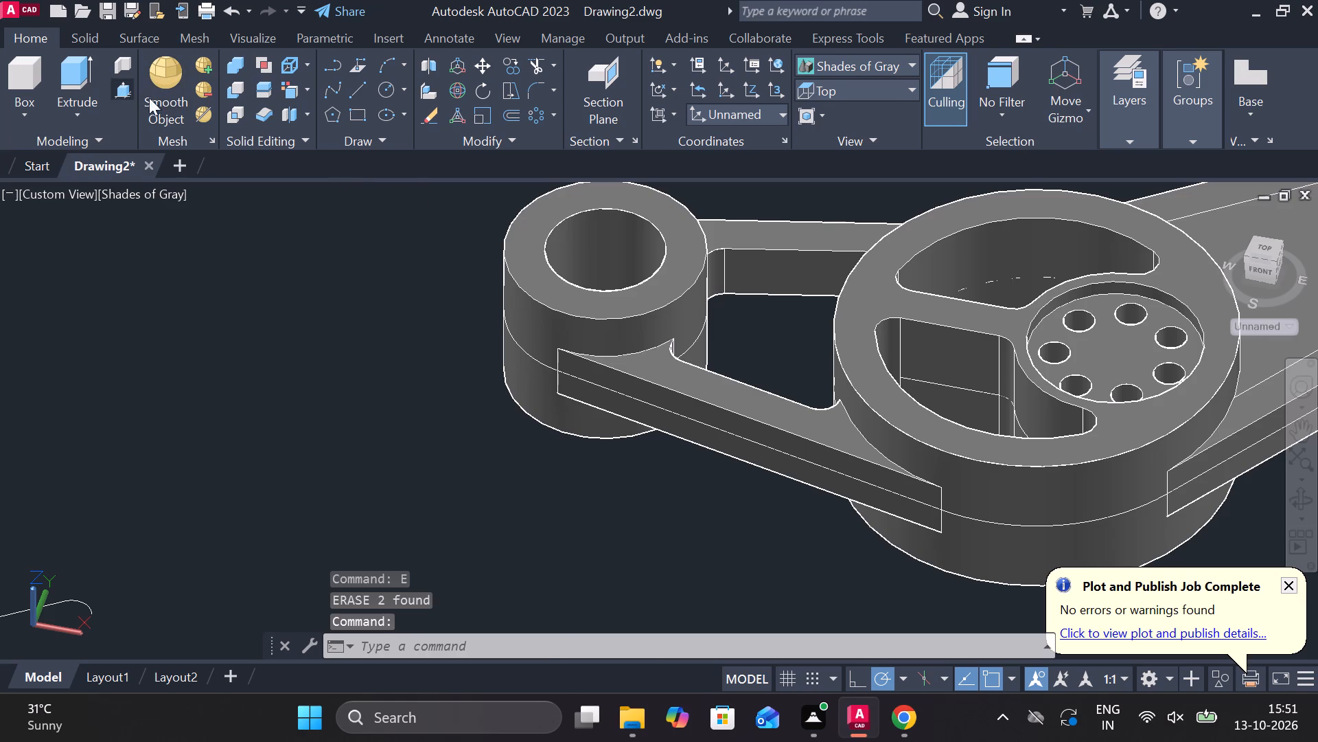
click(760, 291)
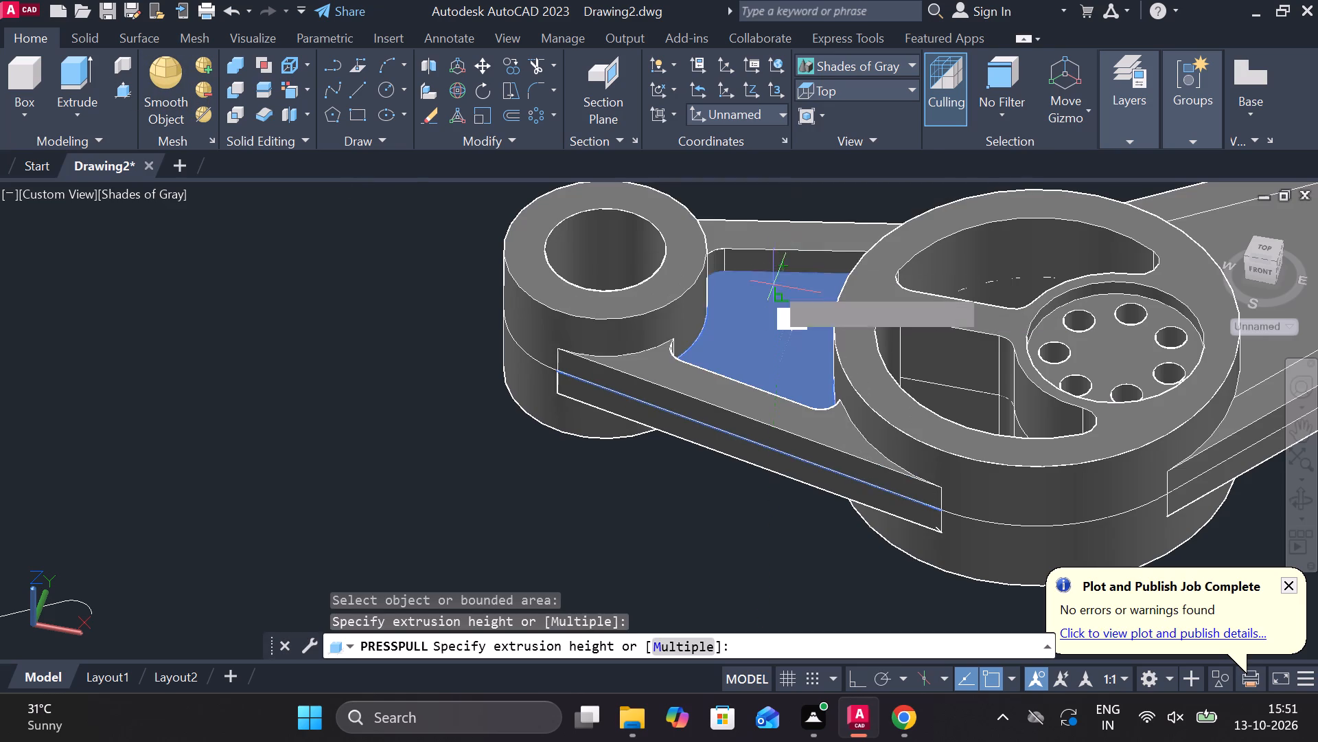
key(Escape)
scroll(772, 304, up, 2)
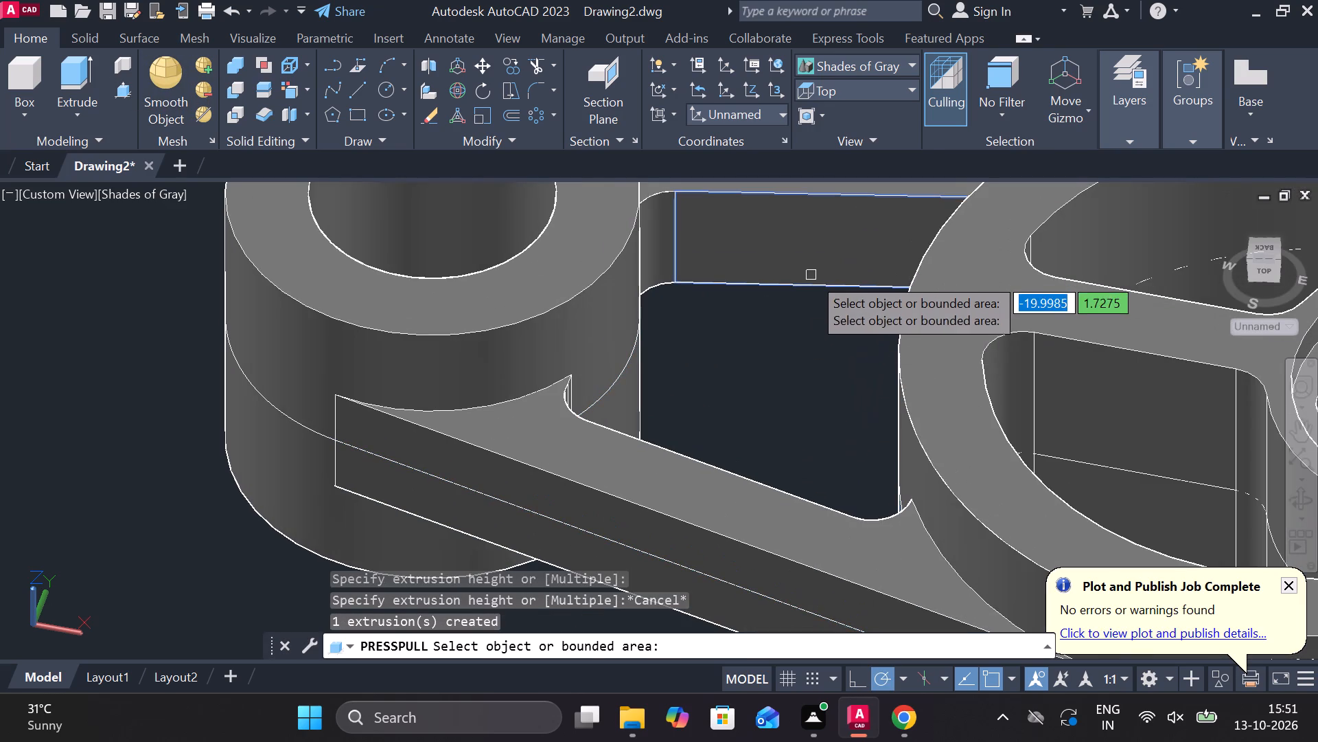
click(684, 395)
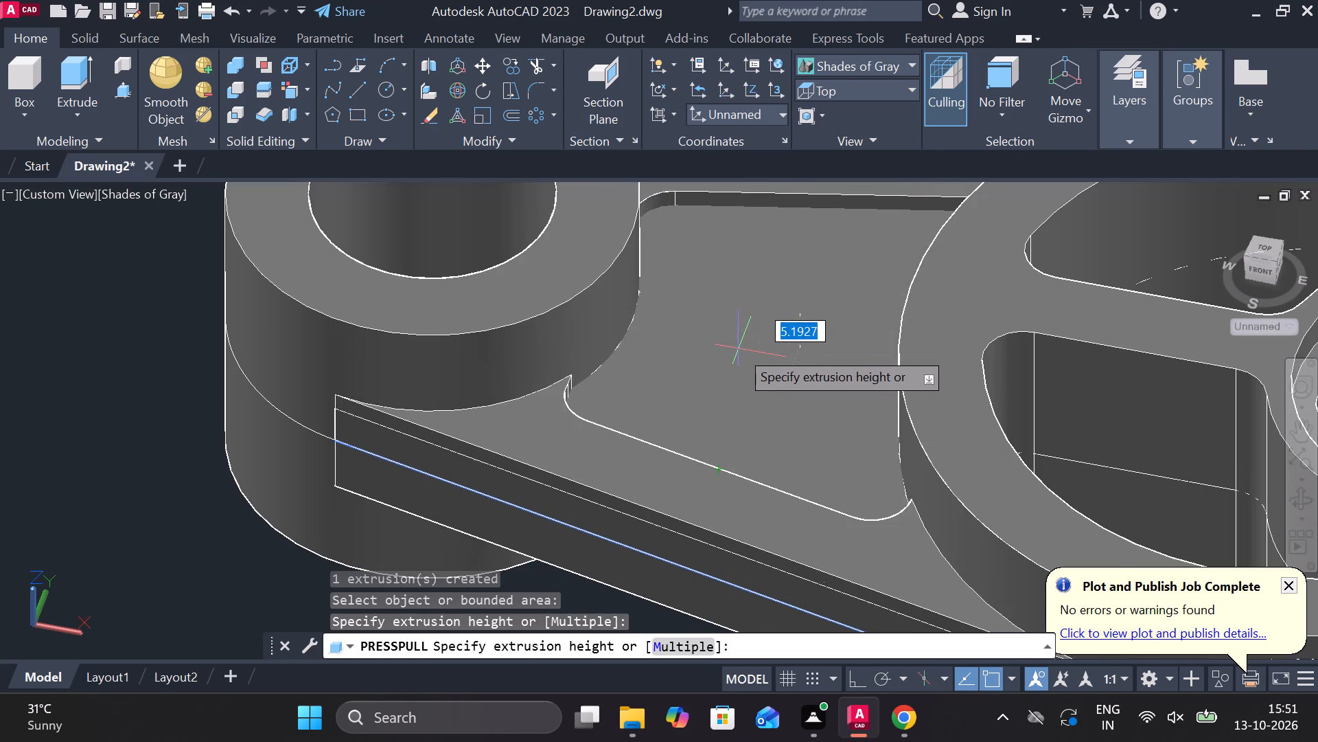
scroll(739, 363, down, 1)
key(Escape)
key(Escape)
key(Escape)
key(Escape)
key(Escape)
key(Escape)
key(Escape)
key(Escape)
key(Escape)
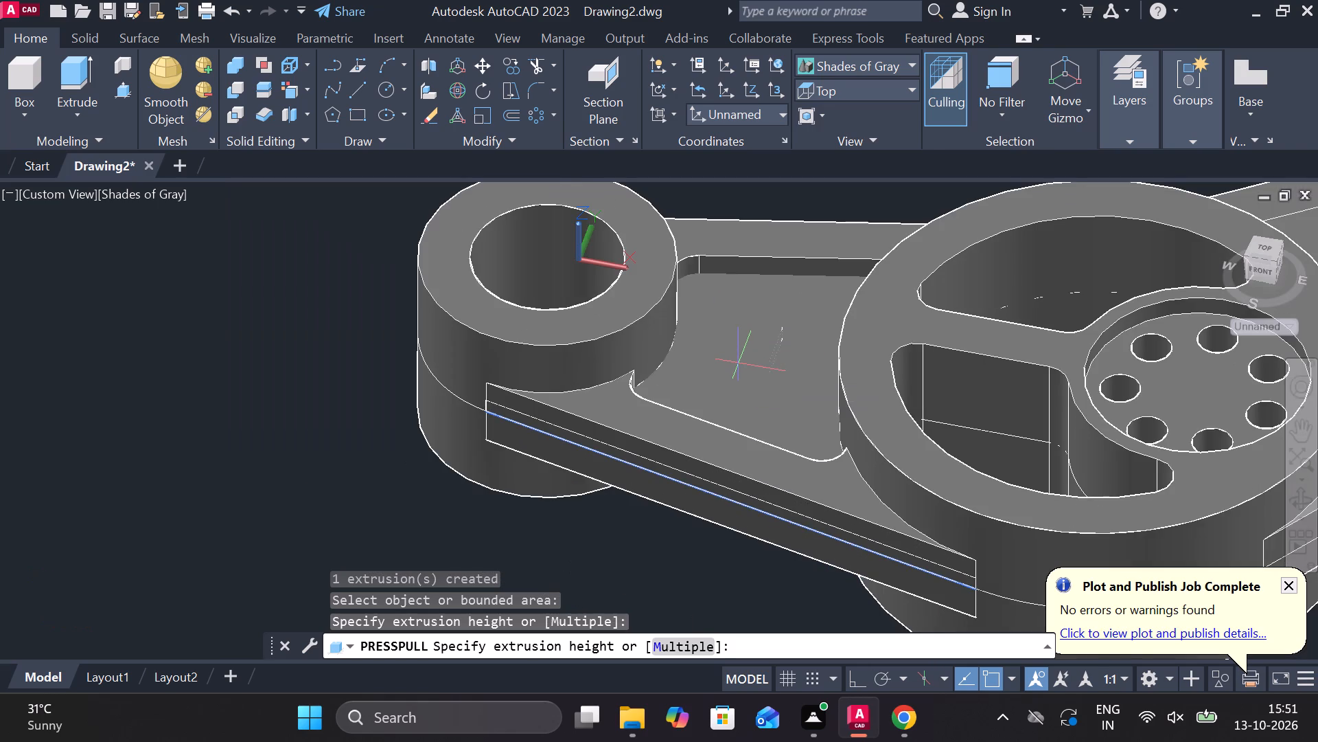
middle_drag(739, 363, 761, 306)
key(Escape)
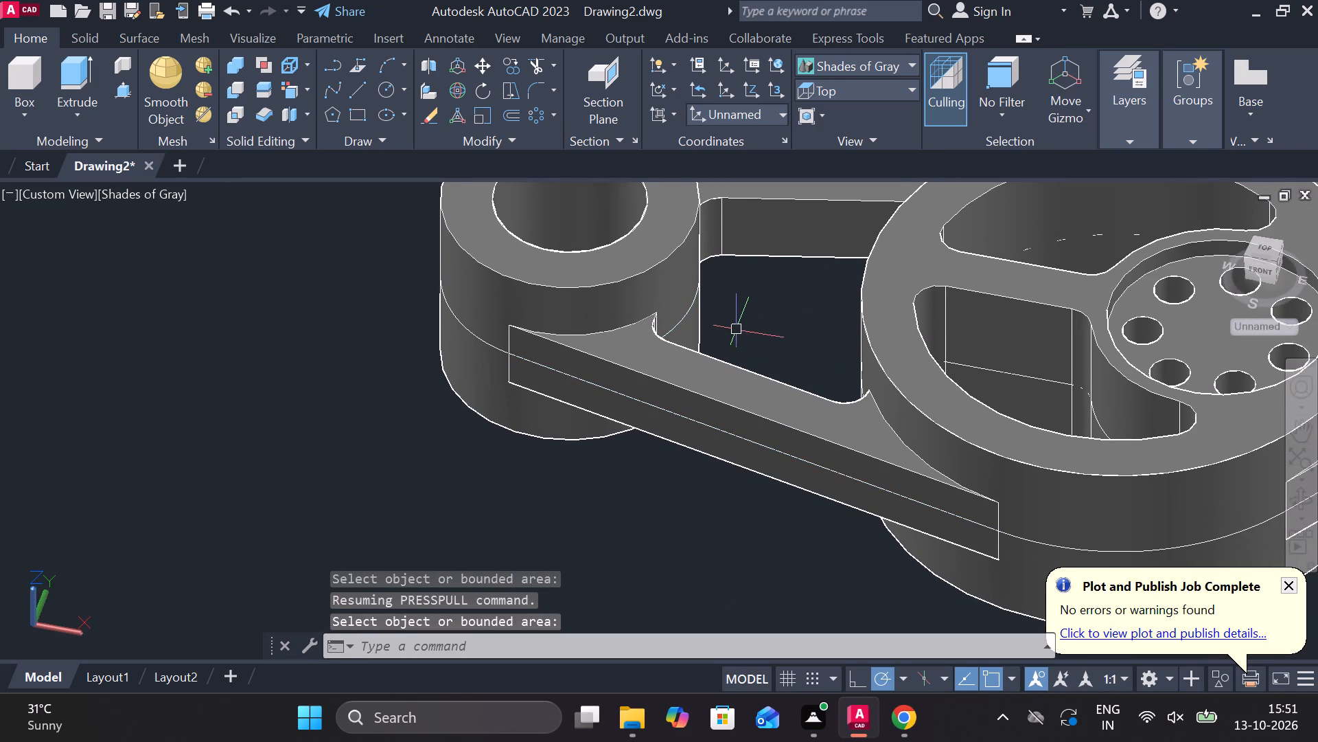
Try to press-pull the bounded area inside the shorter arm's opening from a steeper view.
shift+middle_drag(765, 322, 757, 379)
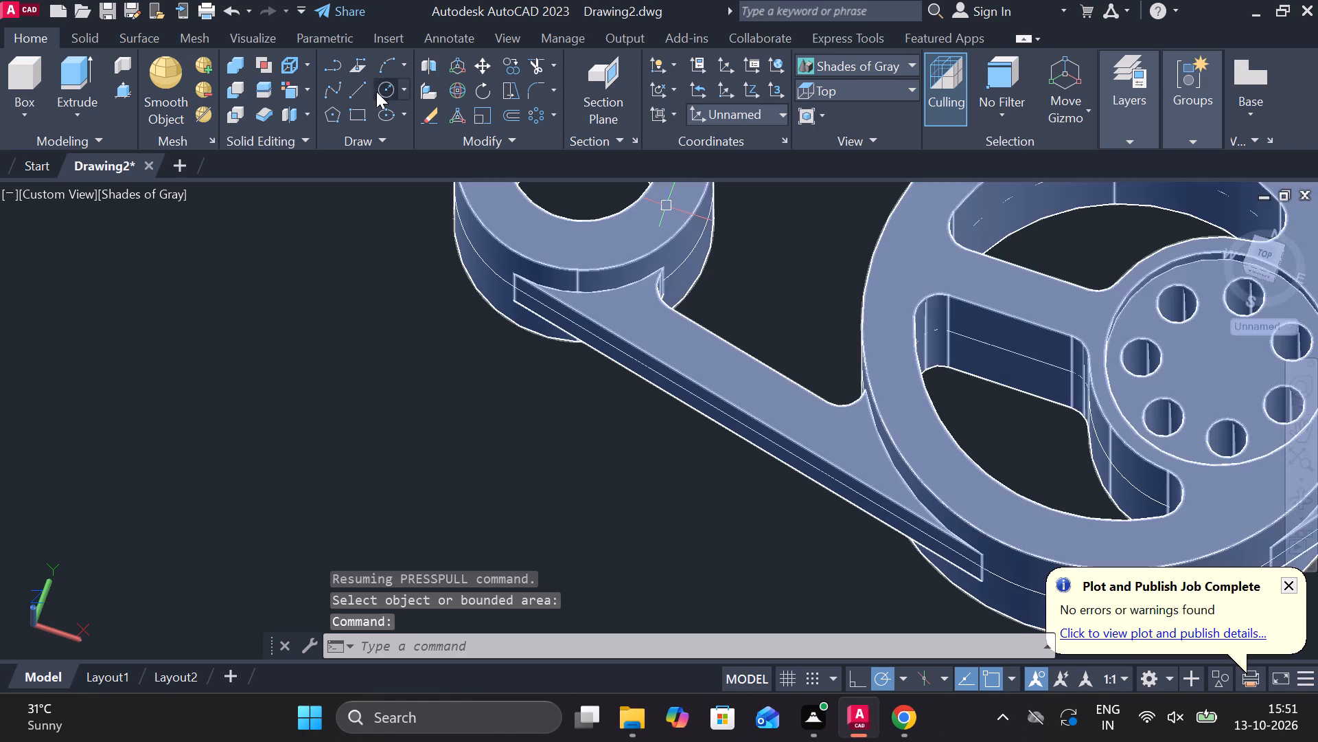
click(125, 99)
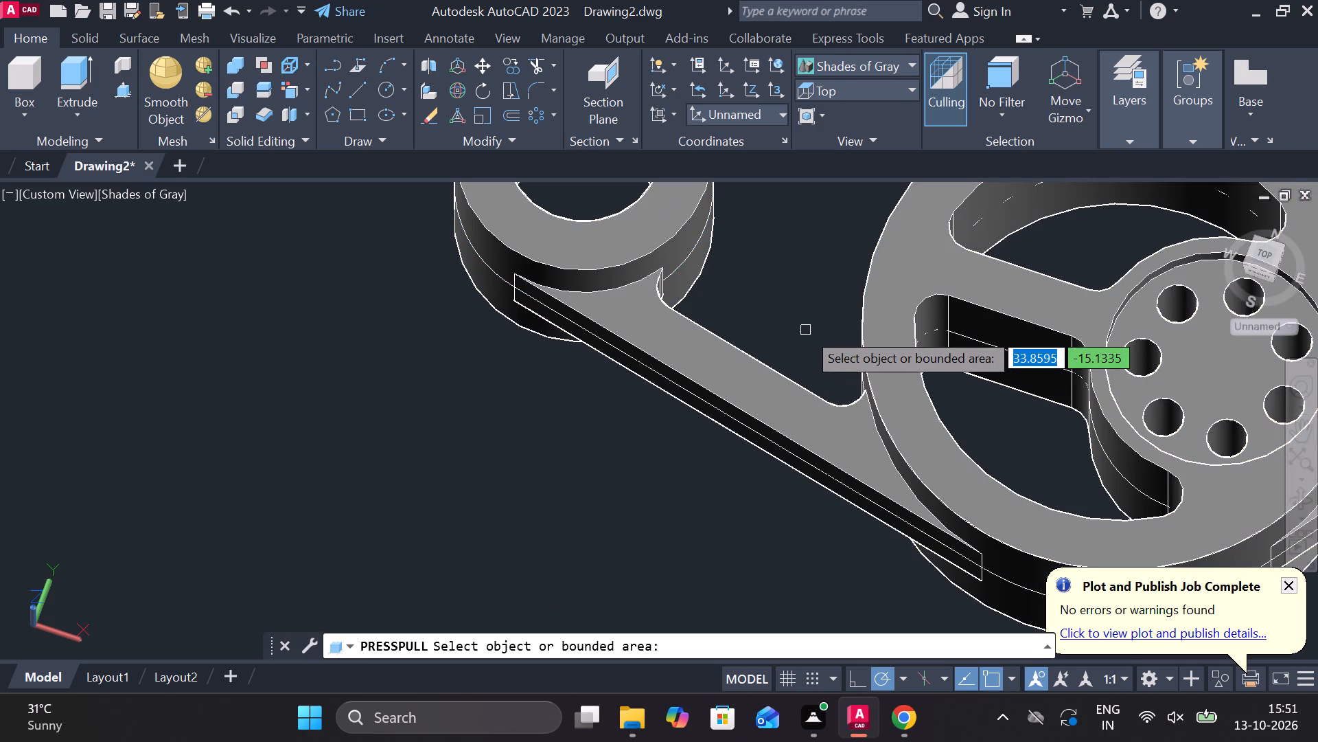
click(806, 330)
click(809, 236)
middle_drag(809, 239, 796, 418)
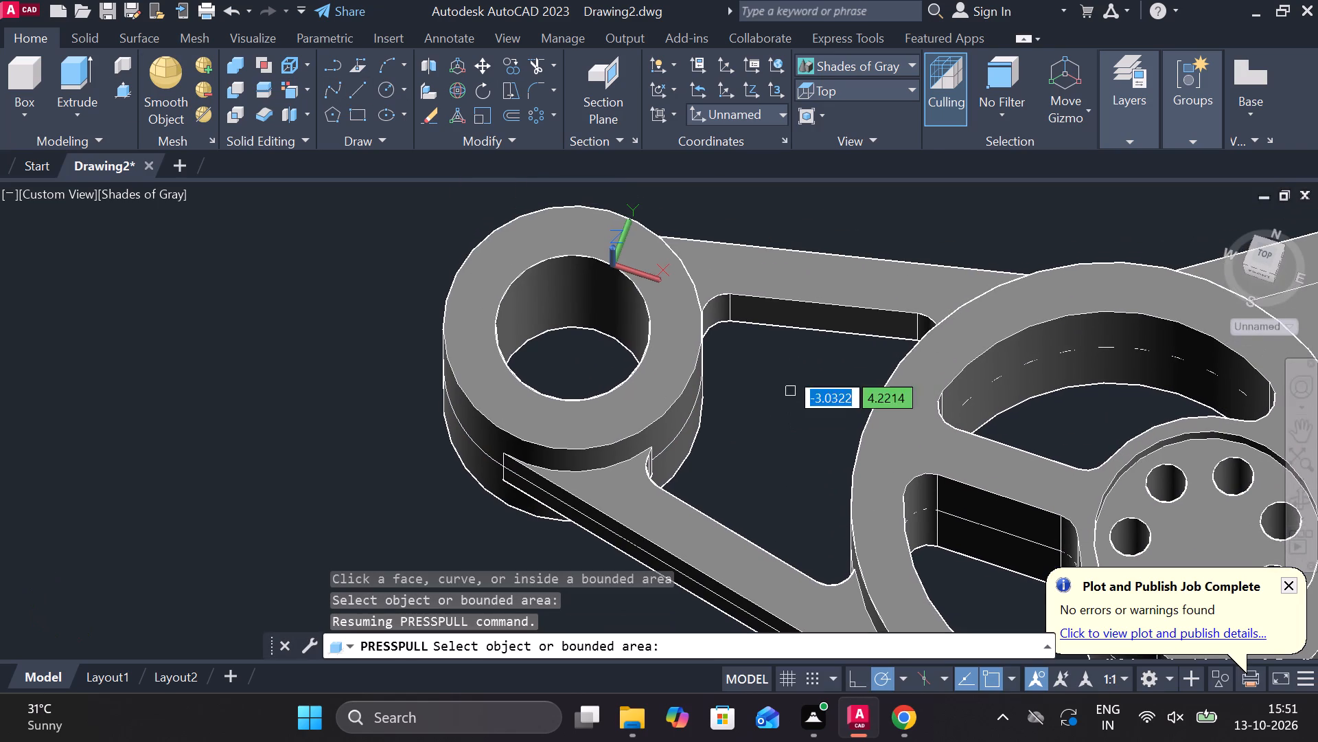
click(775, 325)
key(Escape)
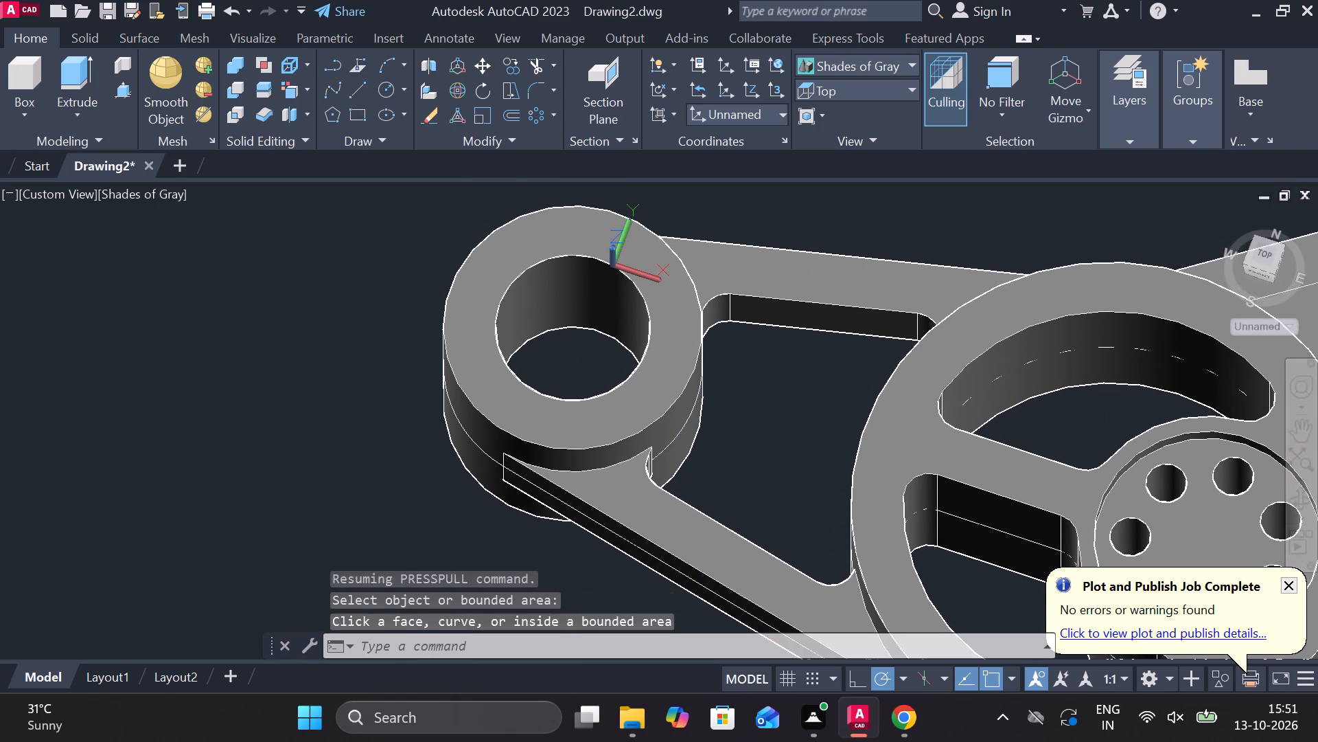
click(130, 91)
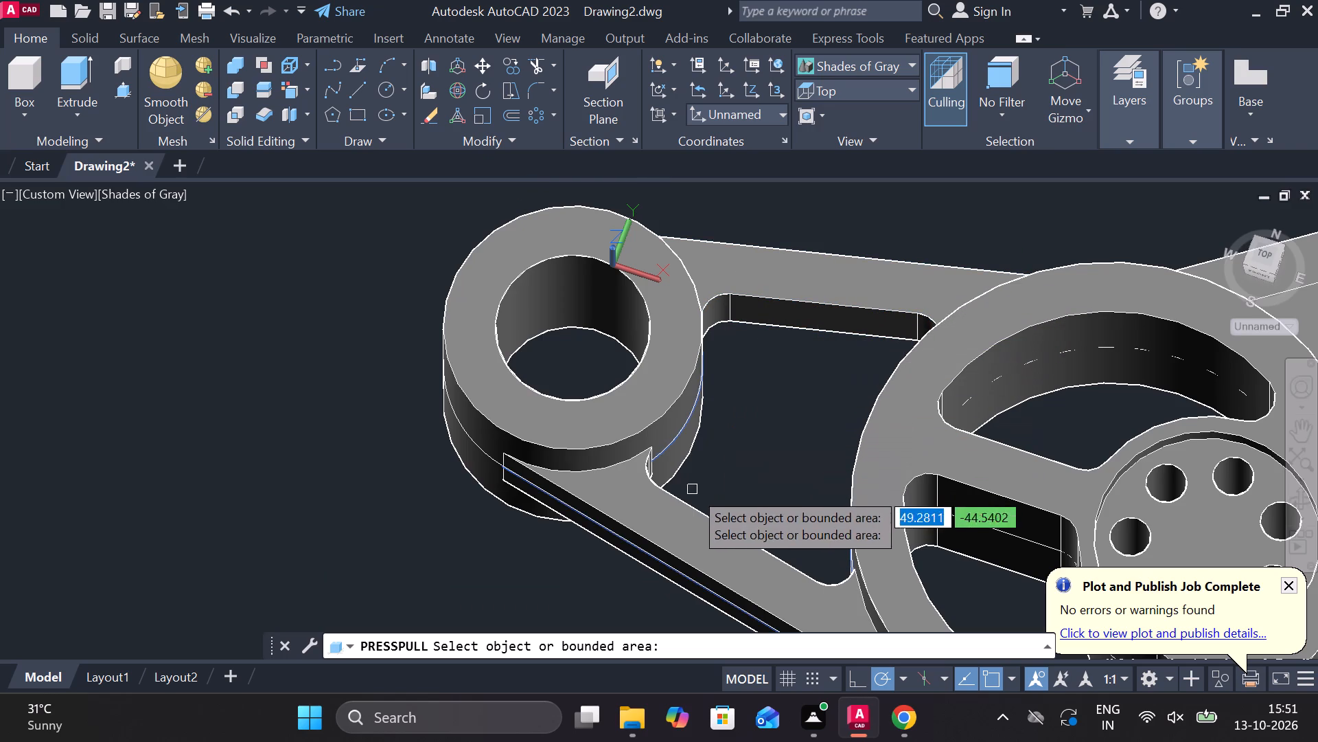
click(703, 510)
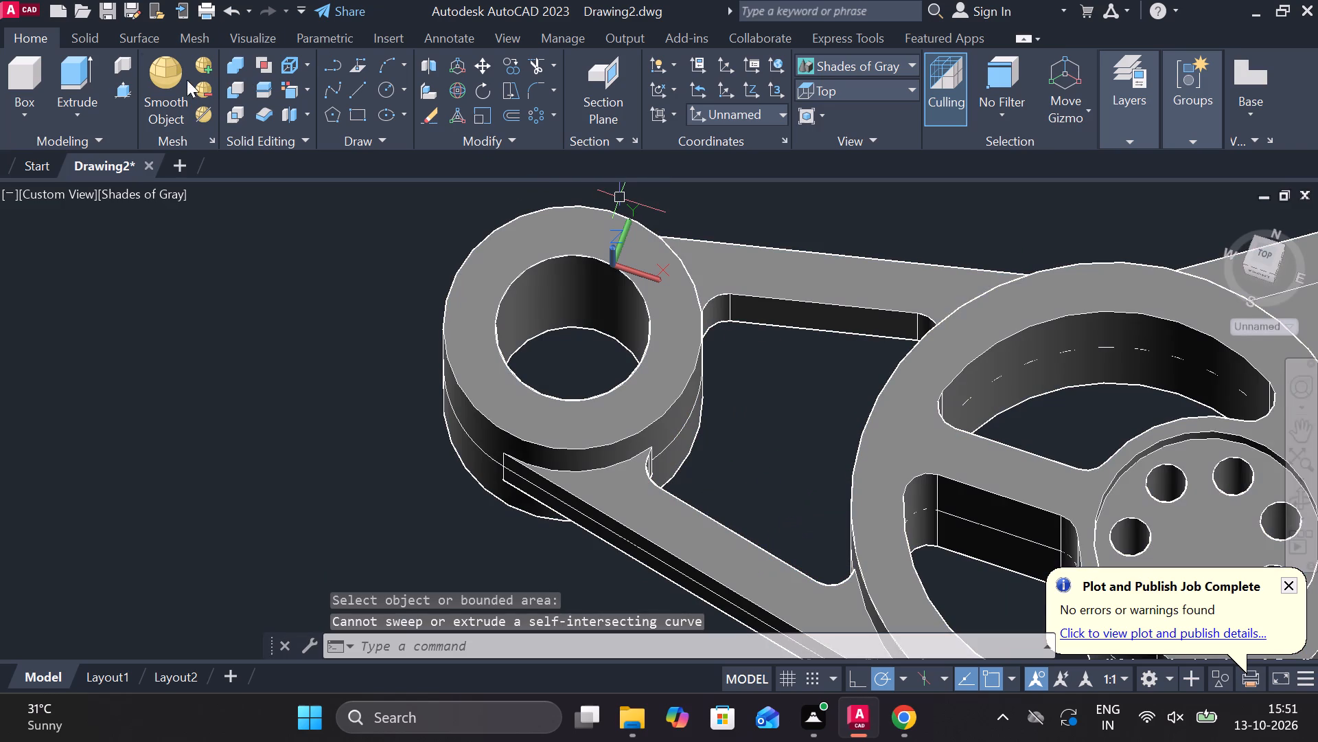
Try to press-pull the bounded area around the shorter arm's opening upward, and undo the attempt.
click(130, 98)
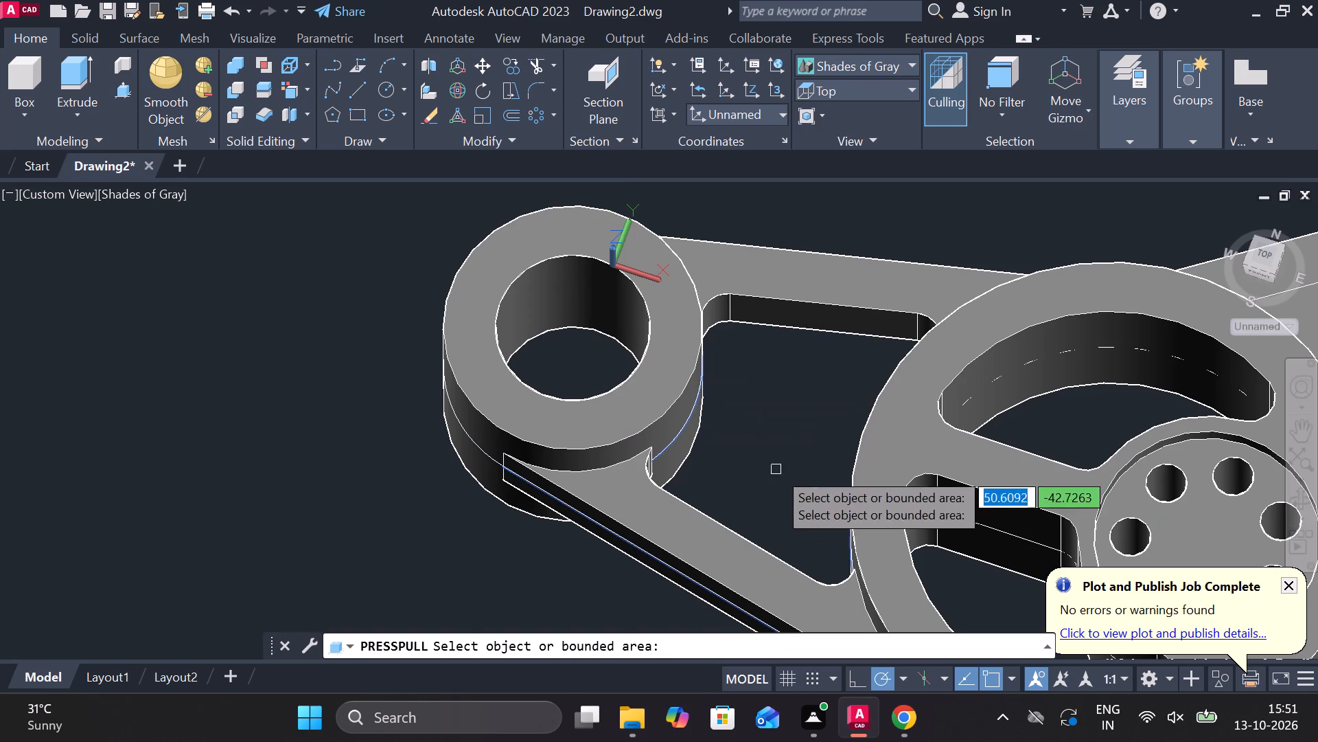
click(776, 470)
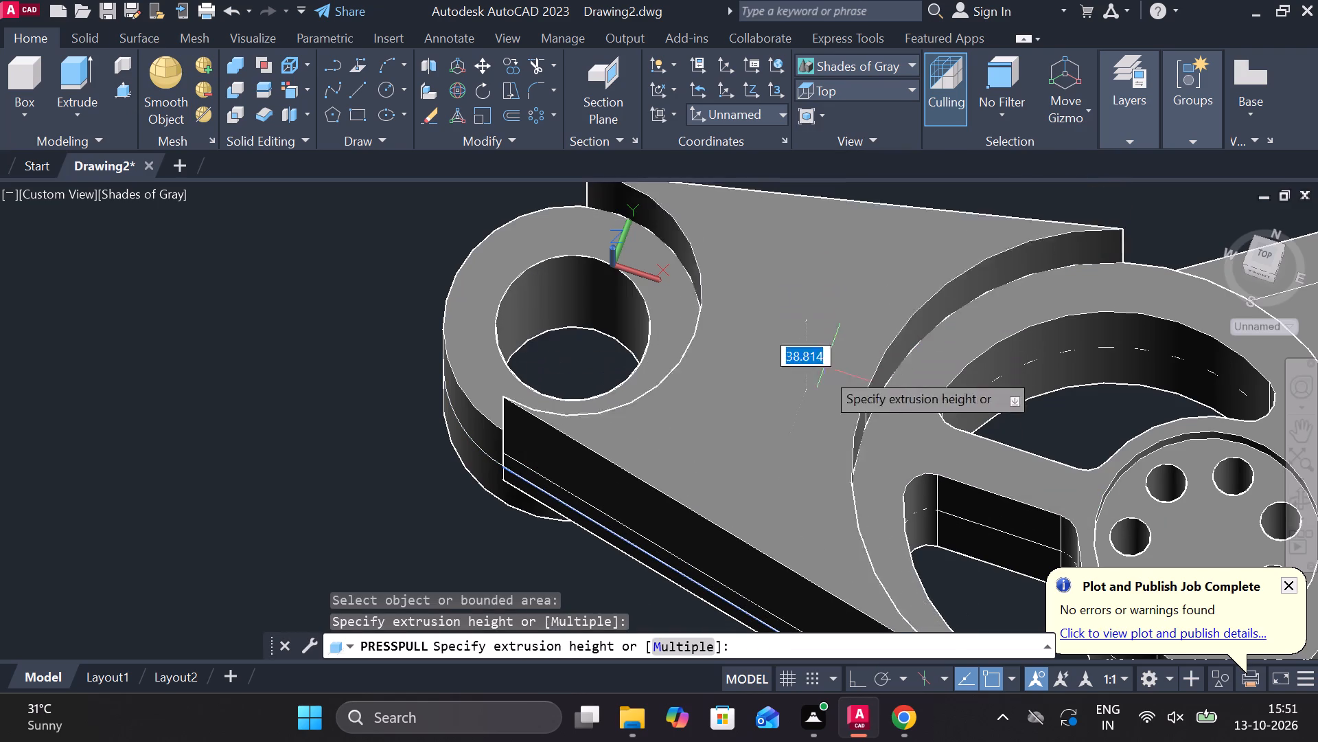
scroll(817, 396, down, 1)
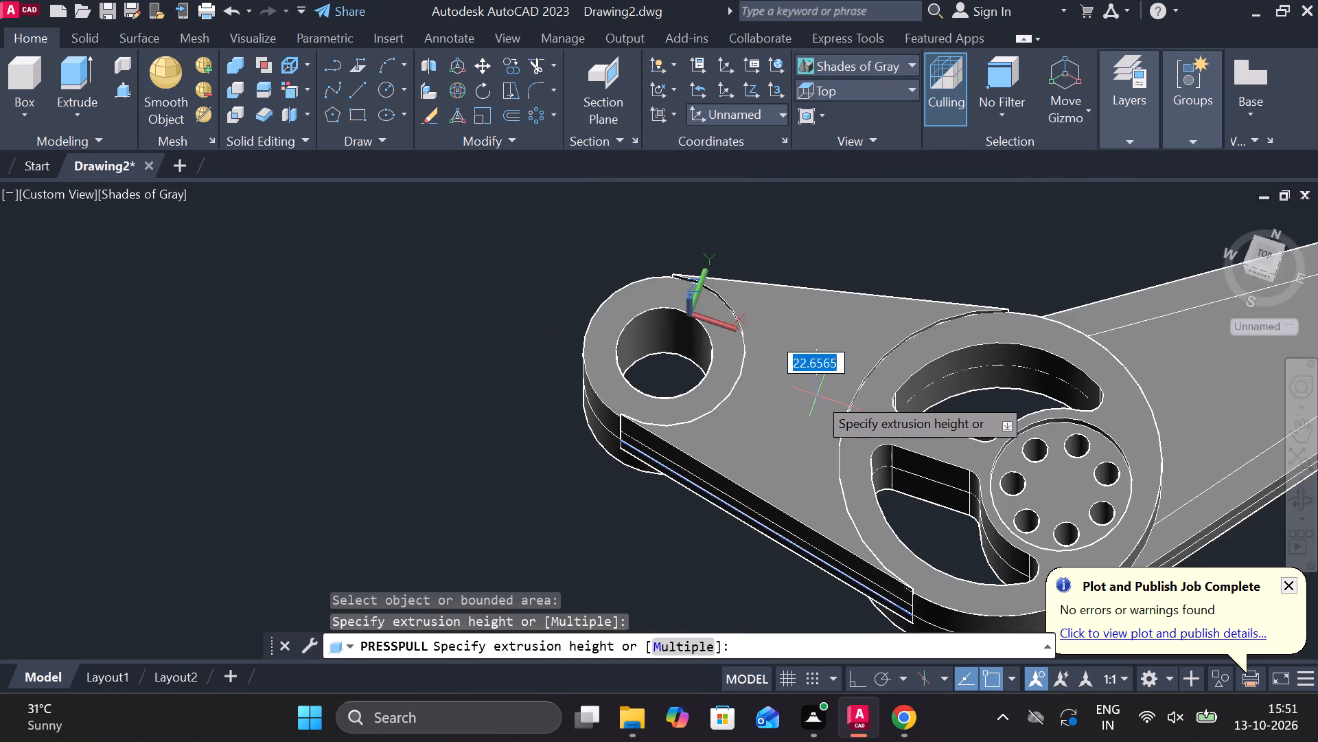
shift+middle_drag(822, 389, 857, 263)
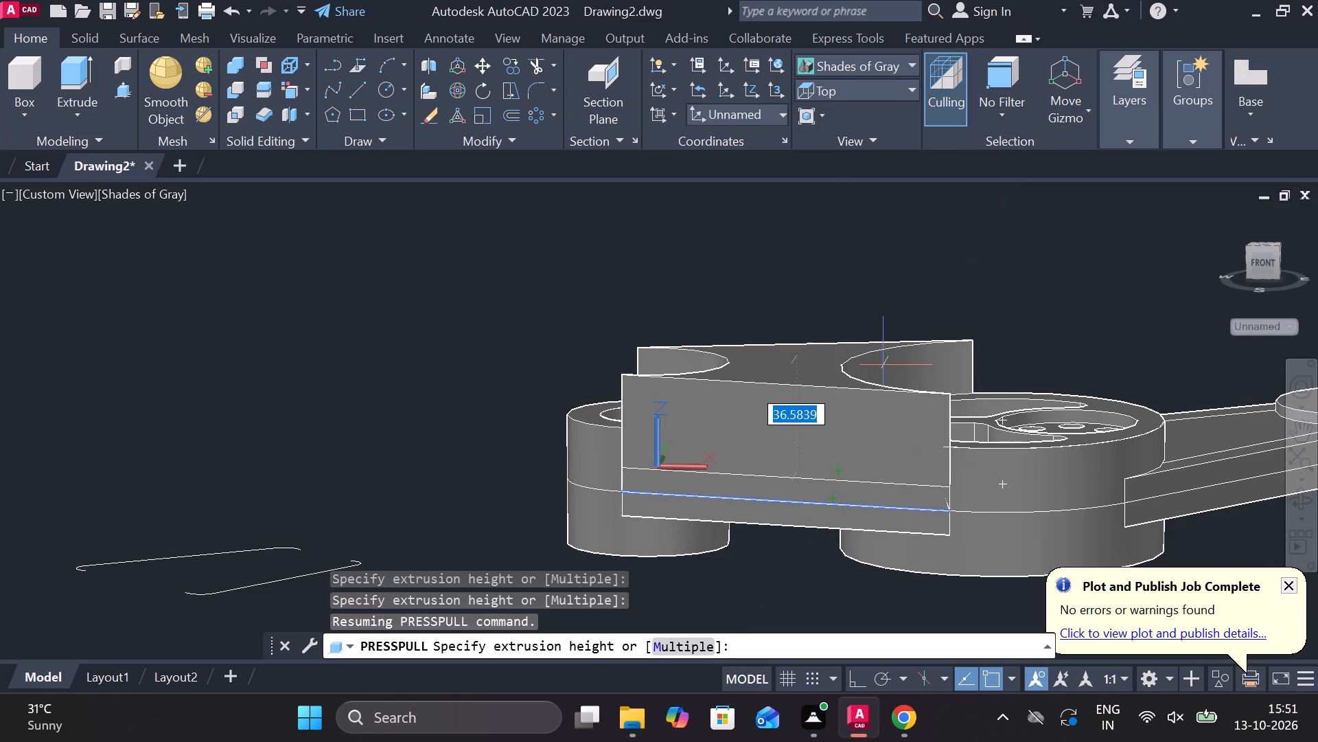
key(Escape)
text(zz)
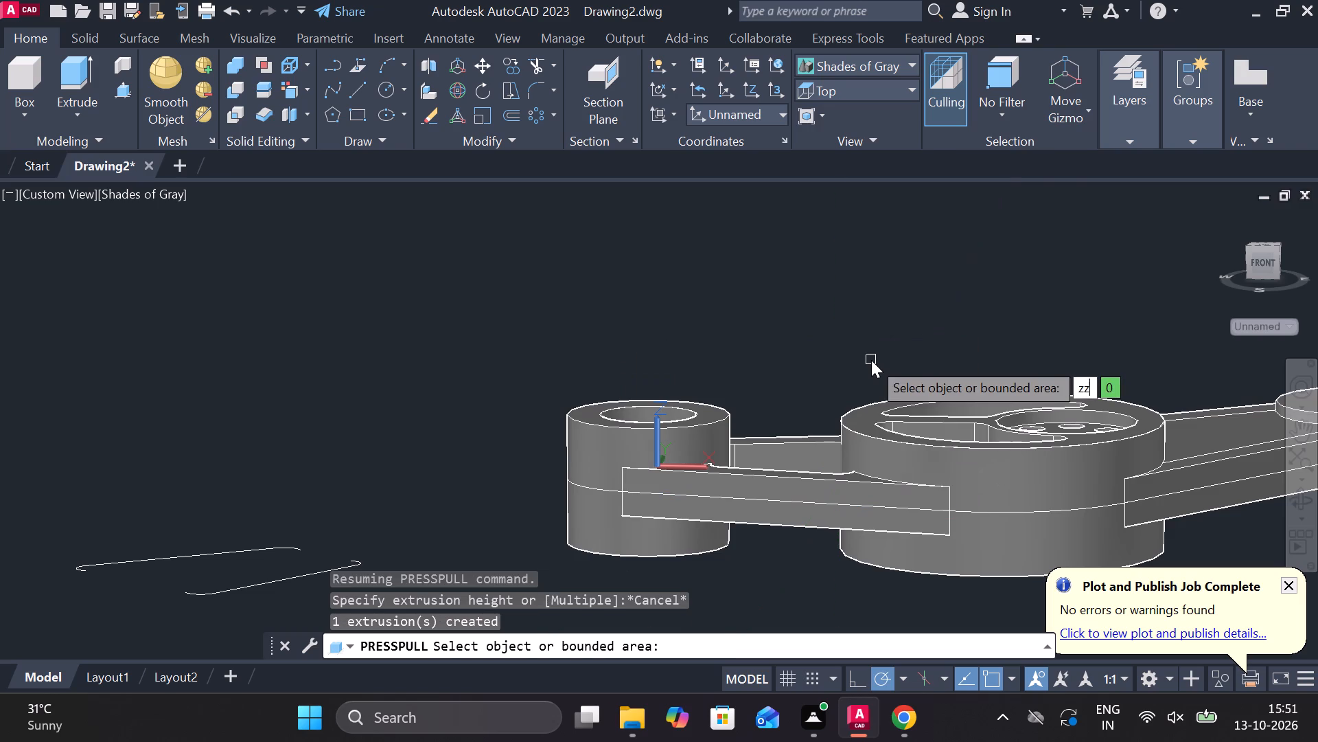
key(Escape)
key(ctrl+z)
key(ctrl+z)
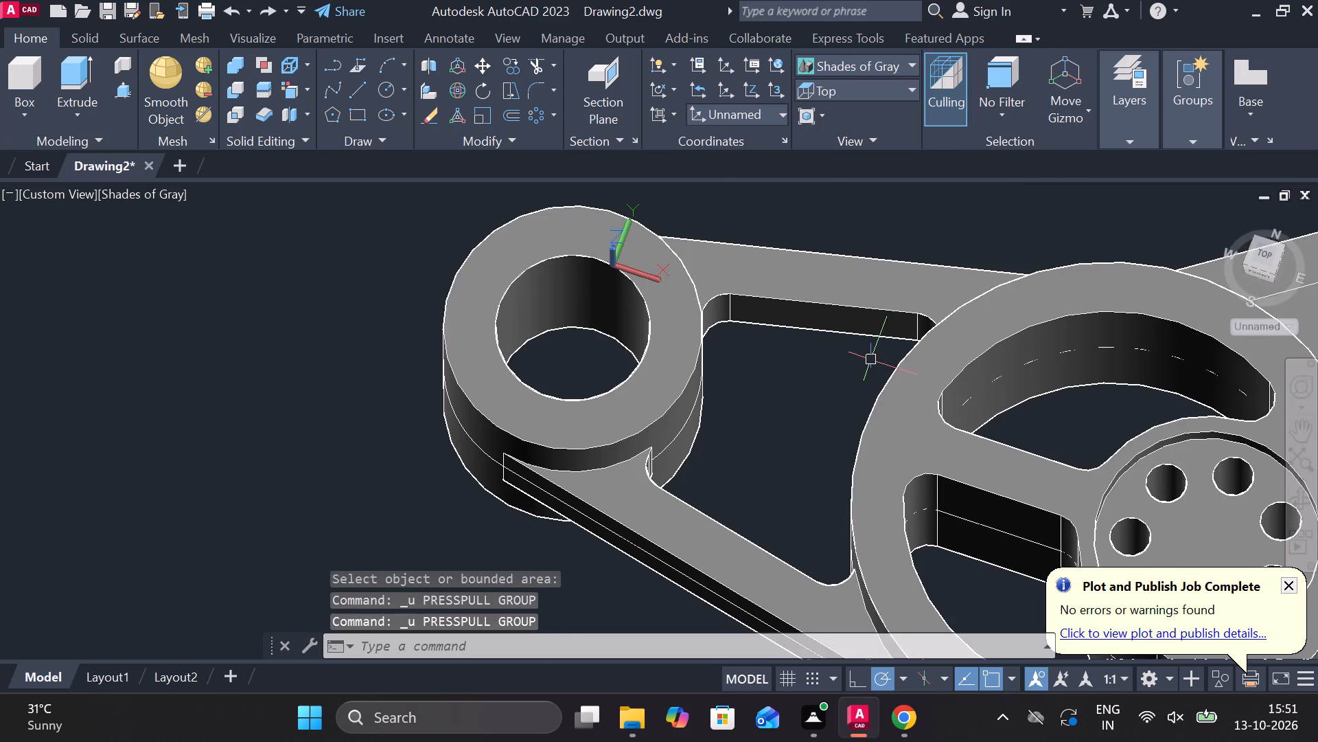
Undo back through the erasure of the copied rounded profile and the through cut in the shorter arm.
key(ctrl+z)
key(ctrl+z)
key(ctrl+z)
key(ctrl+z)
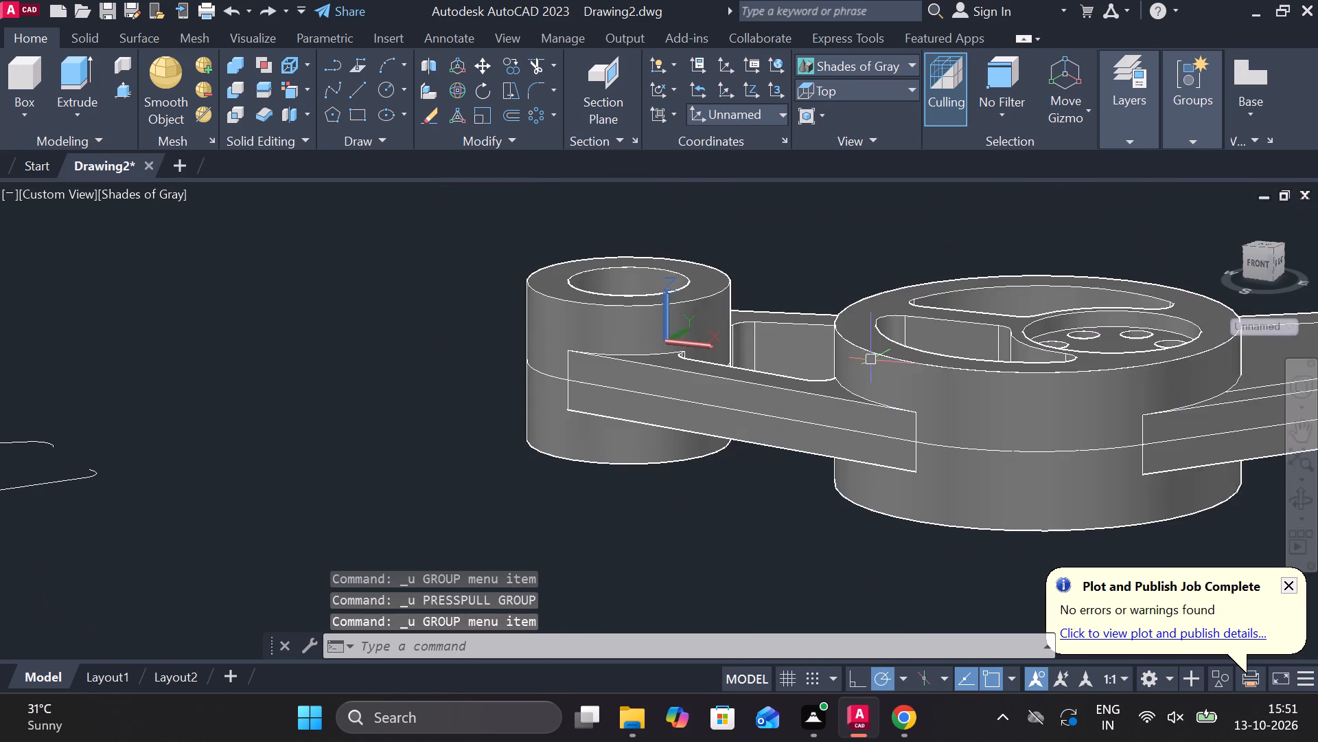
shift+middle_drag(809, 193, 814, 265)
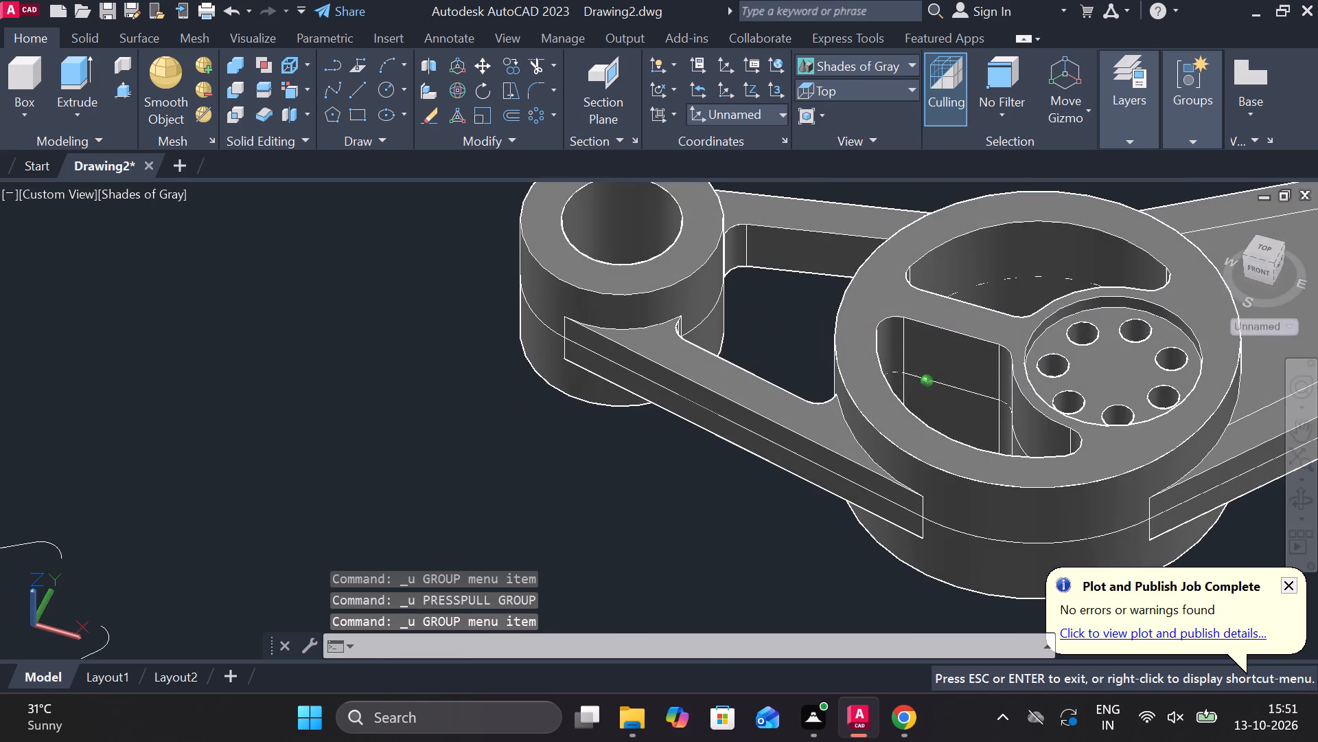
shift+middle_drag(814, 265, 816, 265)
key(ctrl+z)
key(ctrl+z)
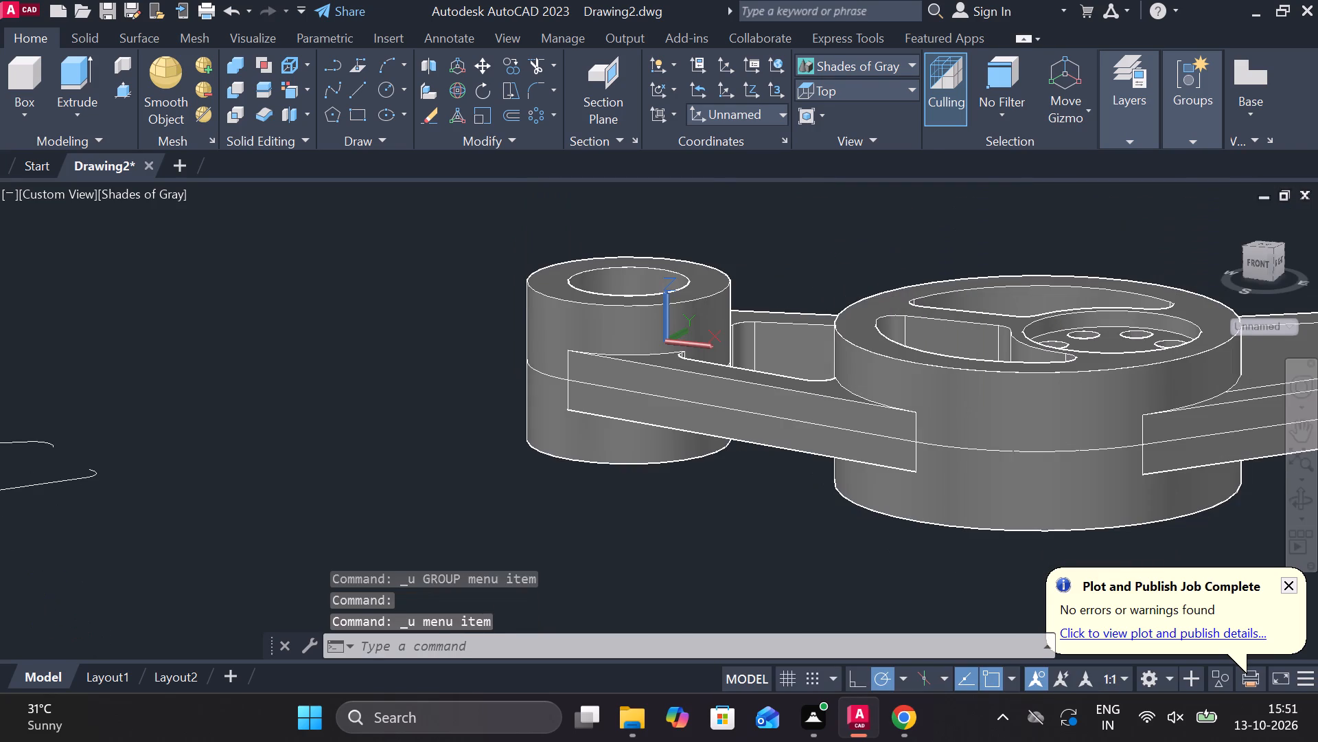
key(ctrl+z)
key(ctrl+z)
key(ctrl+z)
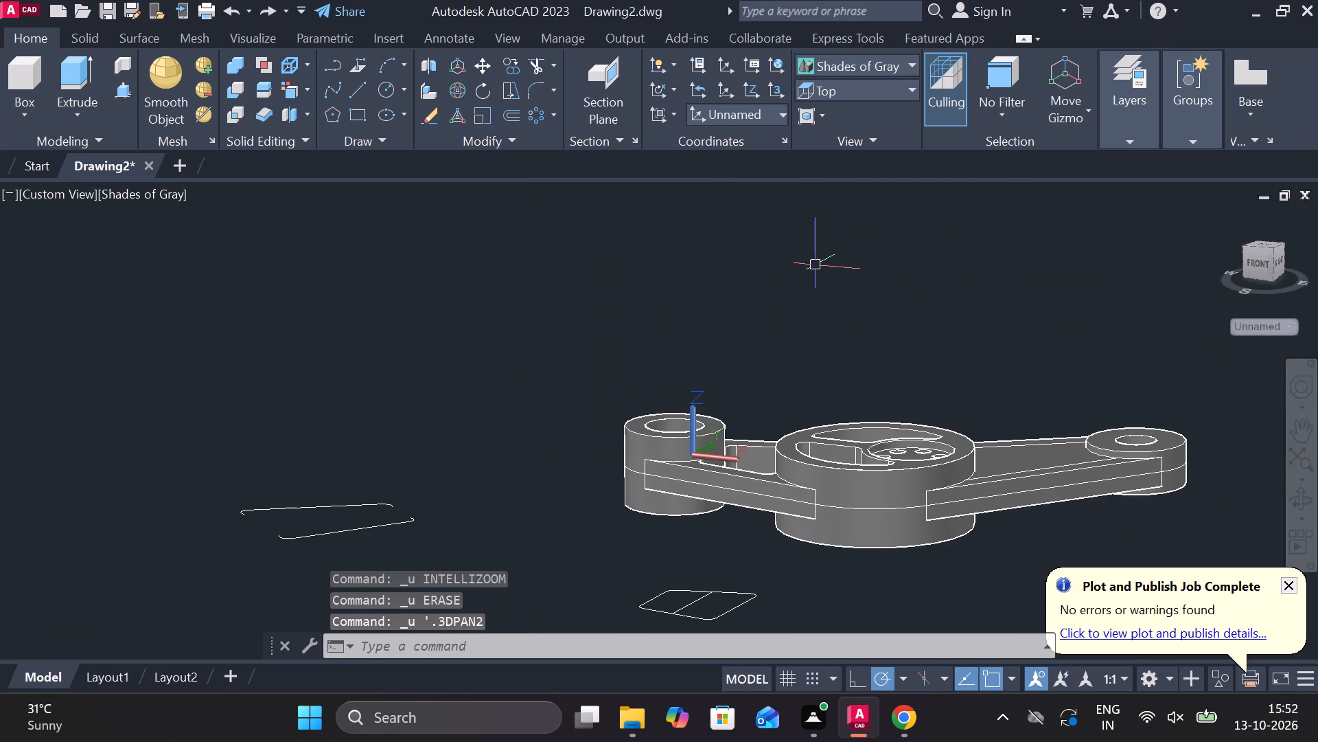
key(z)
key(ctrl+z)
key(Escape)
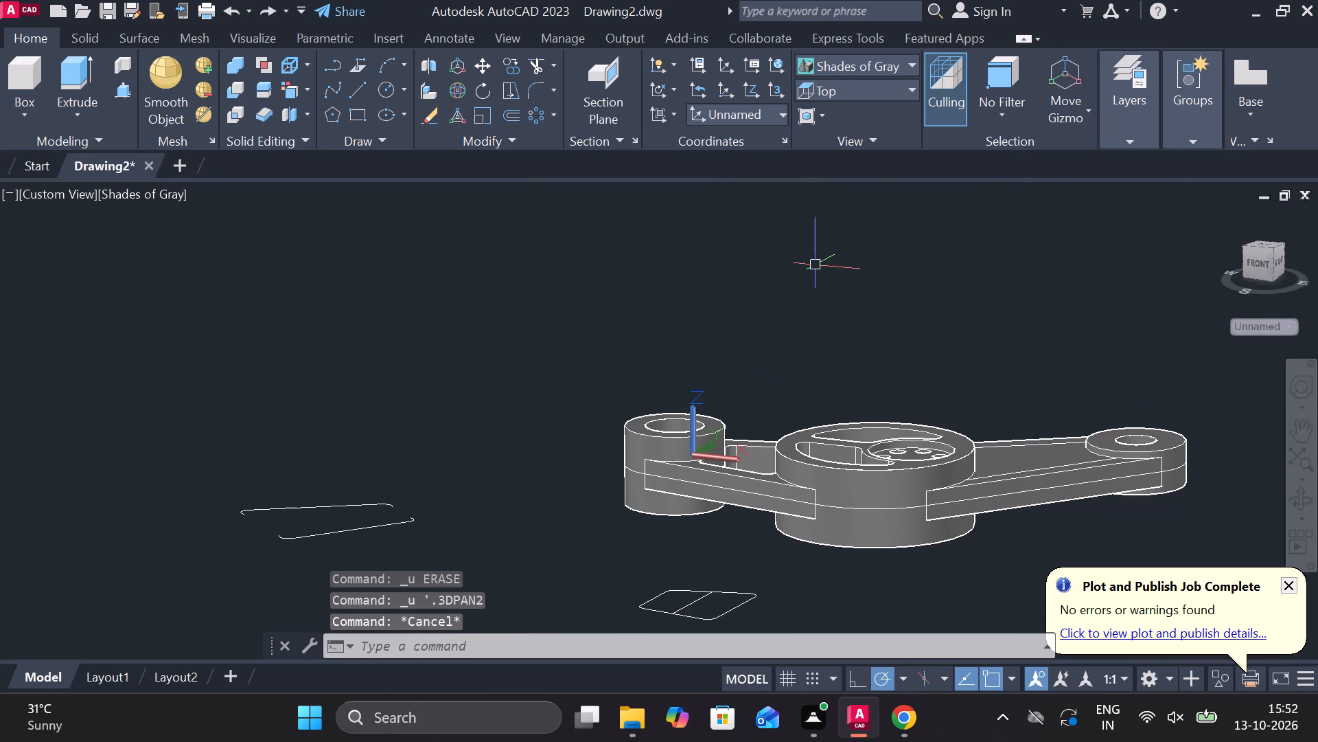
key(ctrl+z)
Undo the erasure of the construction line on the shorter arm and the press-pulls made just before it.
scroll(816, 265, down, 1)
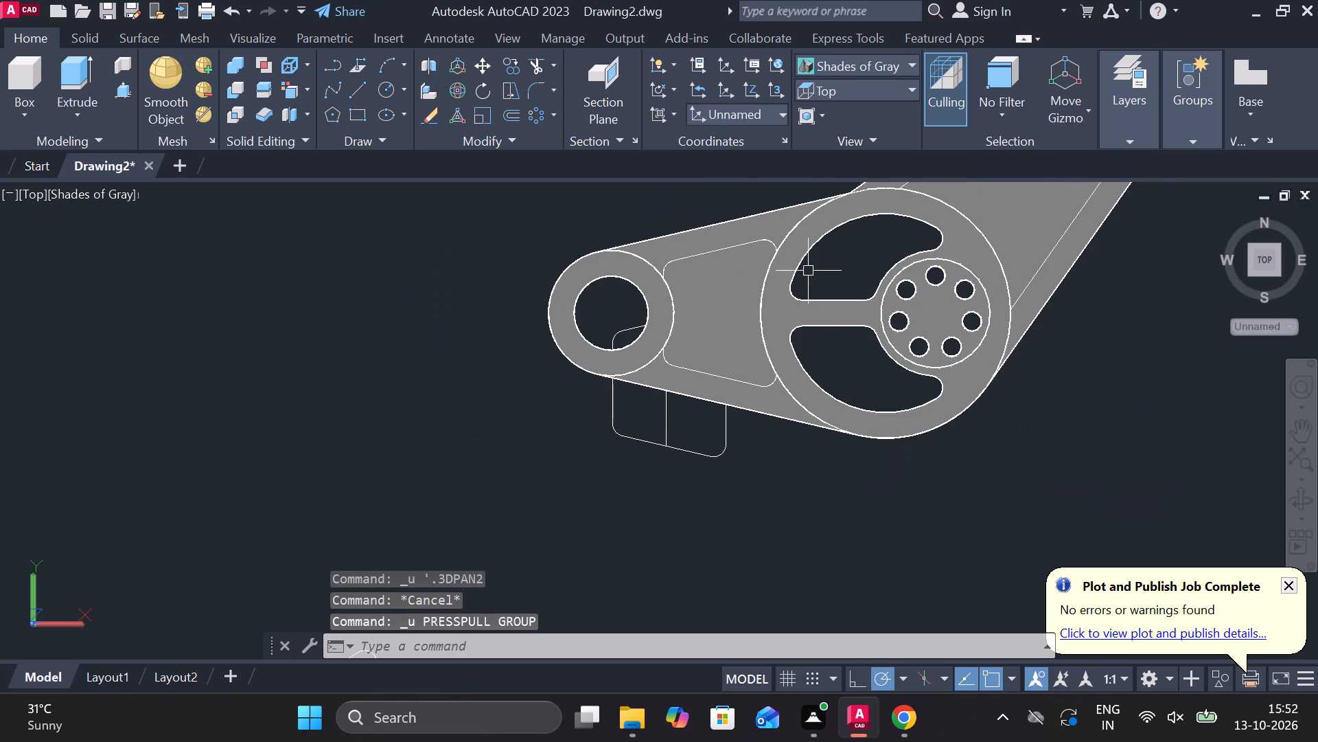
shift+middle_drag(809, 272, 783, 112)
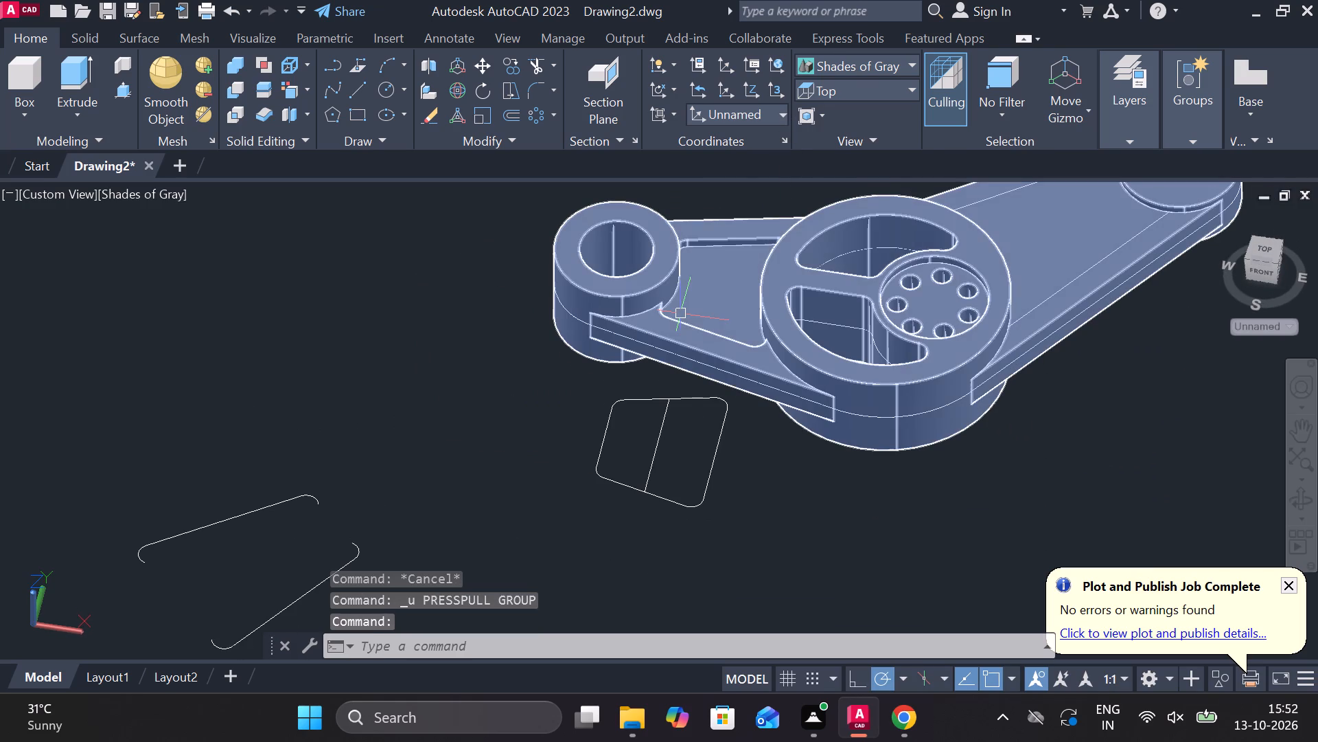
key(ctrl+z)
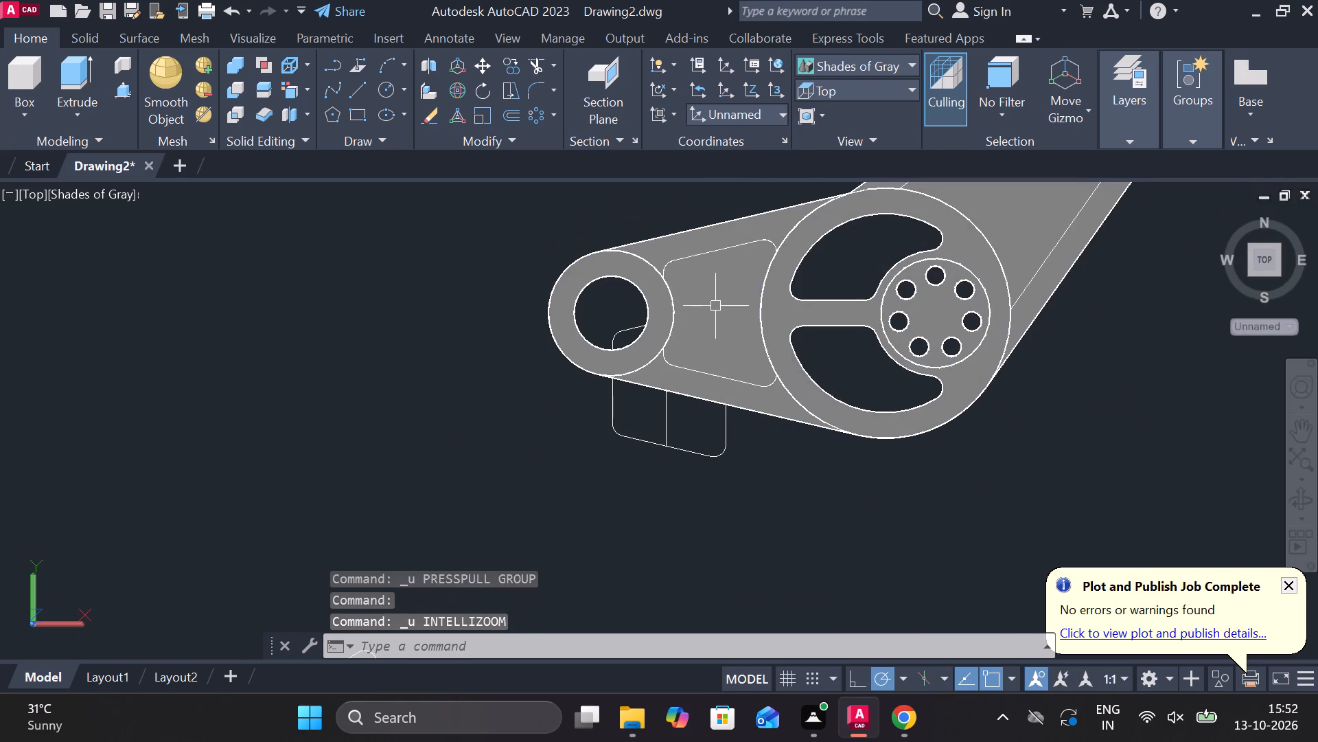
key(ctrl+z)
shift+middle_drag(719, 306, 720, 168)
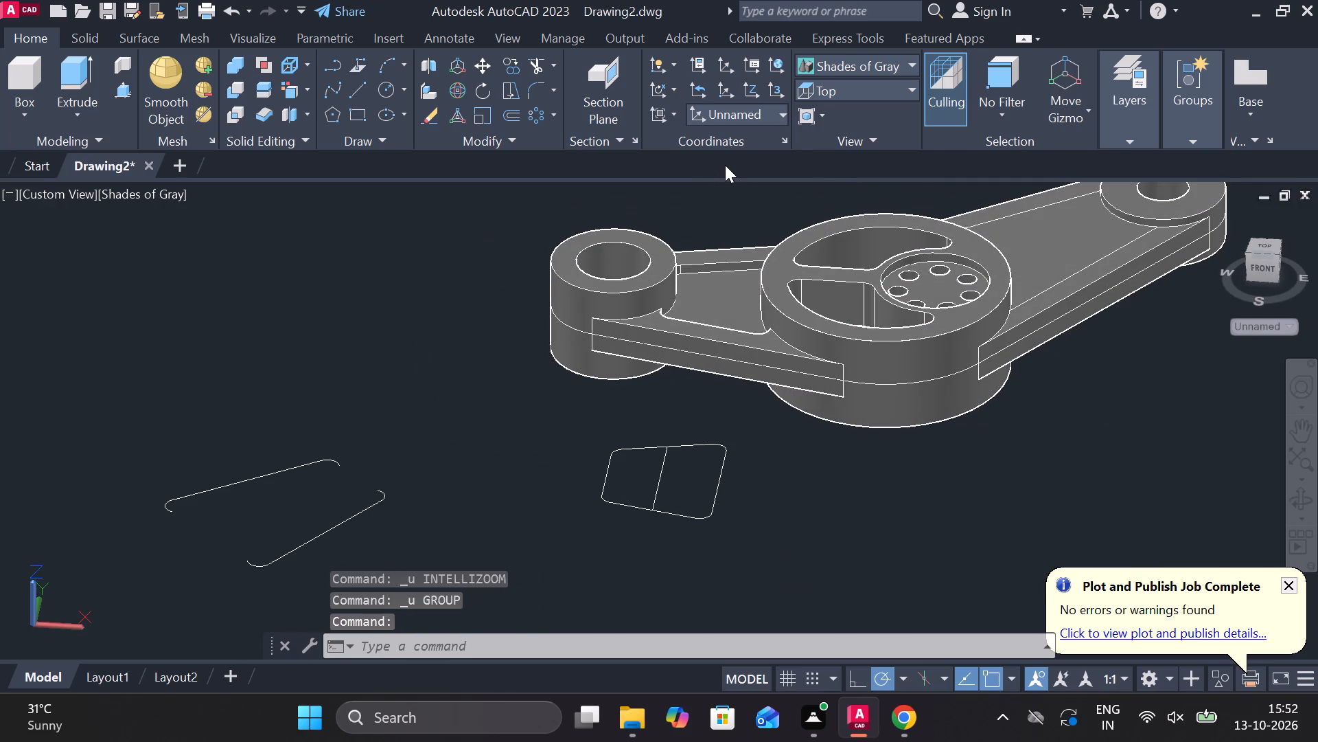
key(ctrl+z)
key(ctrl+z)
key(ctrl+z)
key(ctrl+z)
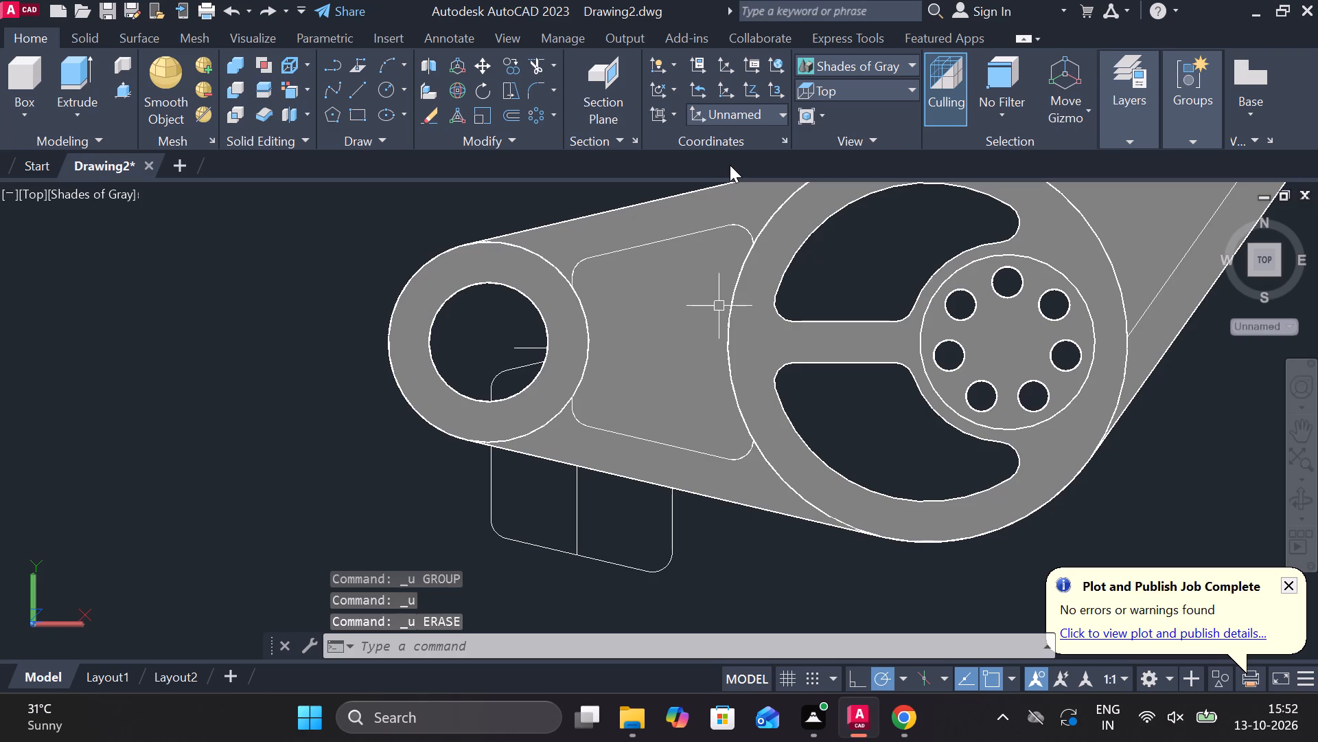
key(ctrl+z)
key(ctrl+z)
key(ctrl+z)
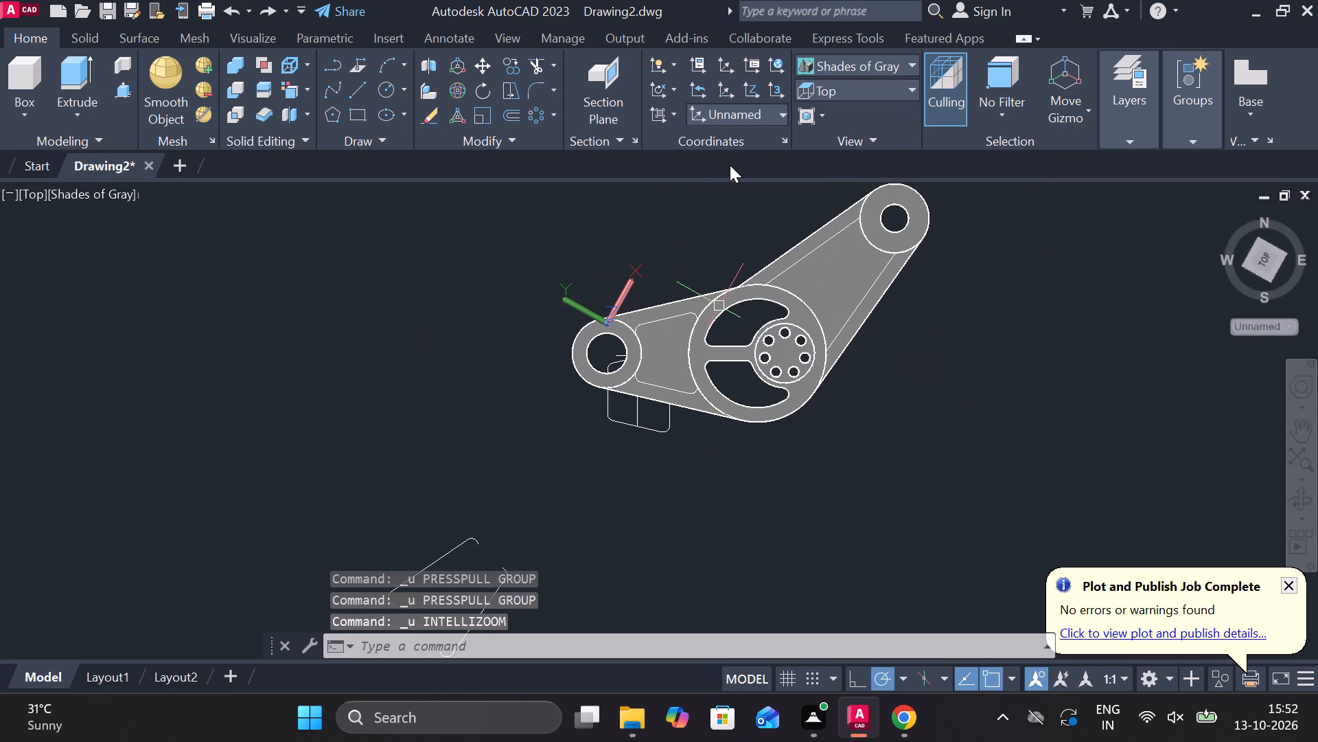
key(ctrl+z)
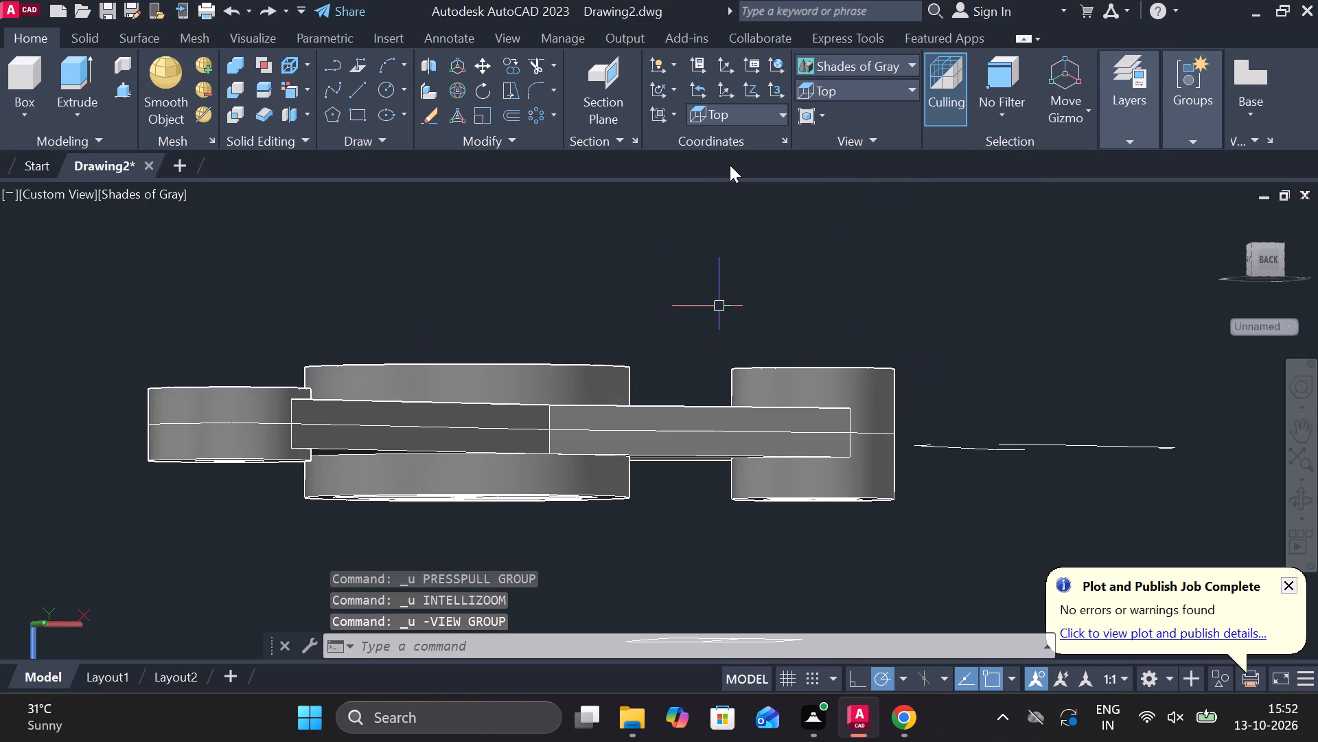
Examine the bracket's top and underside, including the shorter arm and the copied rounded profile below it.
shift+middle_drag(713, 256, 680, 332)
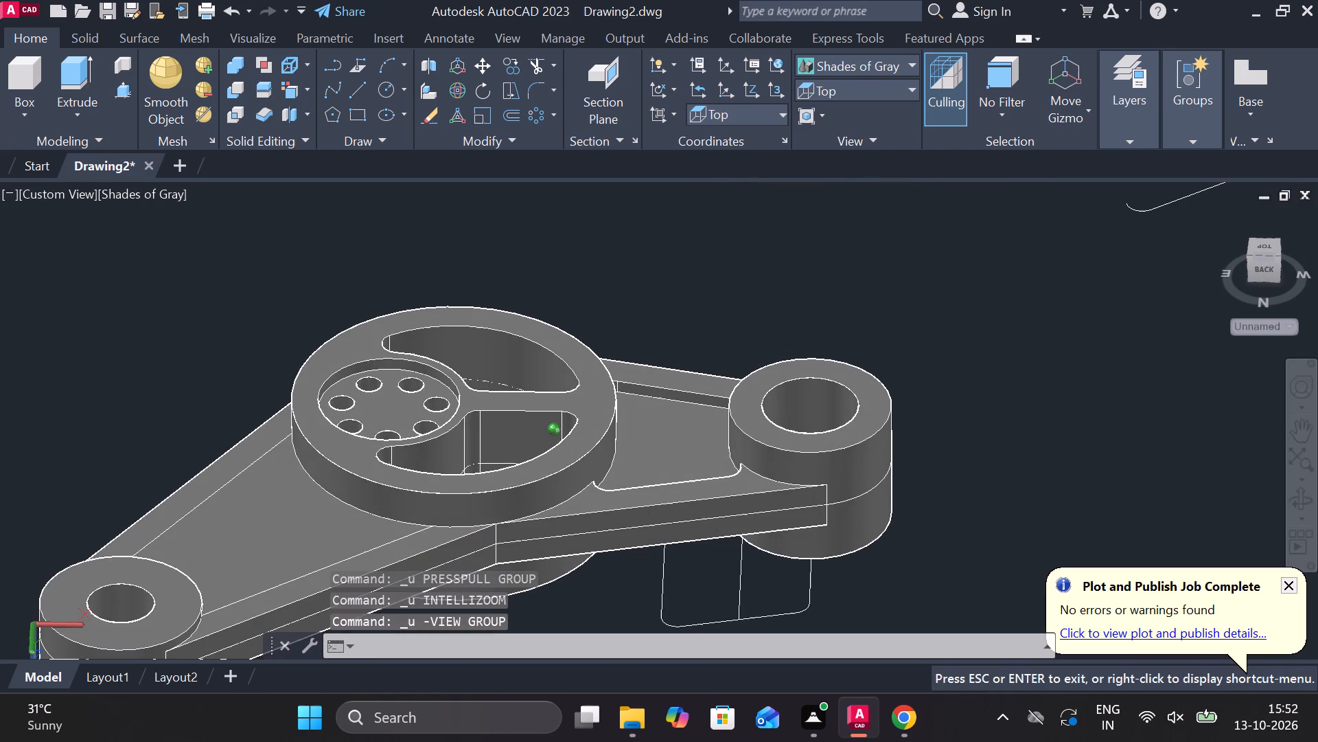
shift+middle_drag(680, 332, 682, 332)
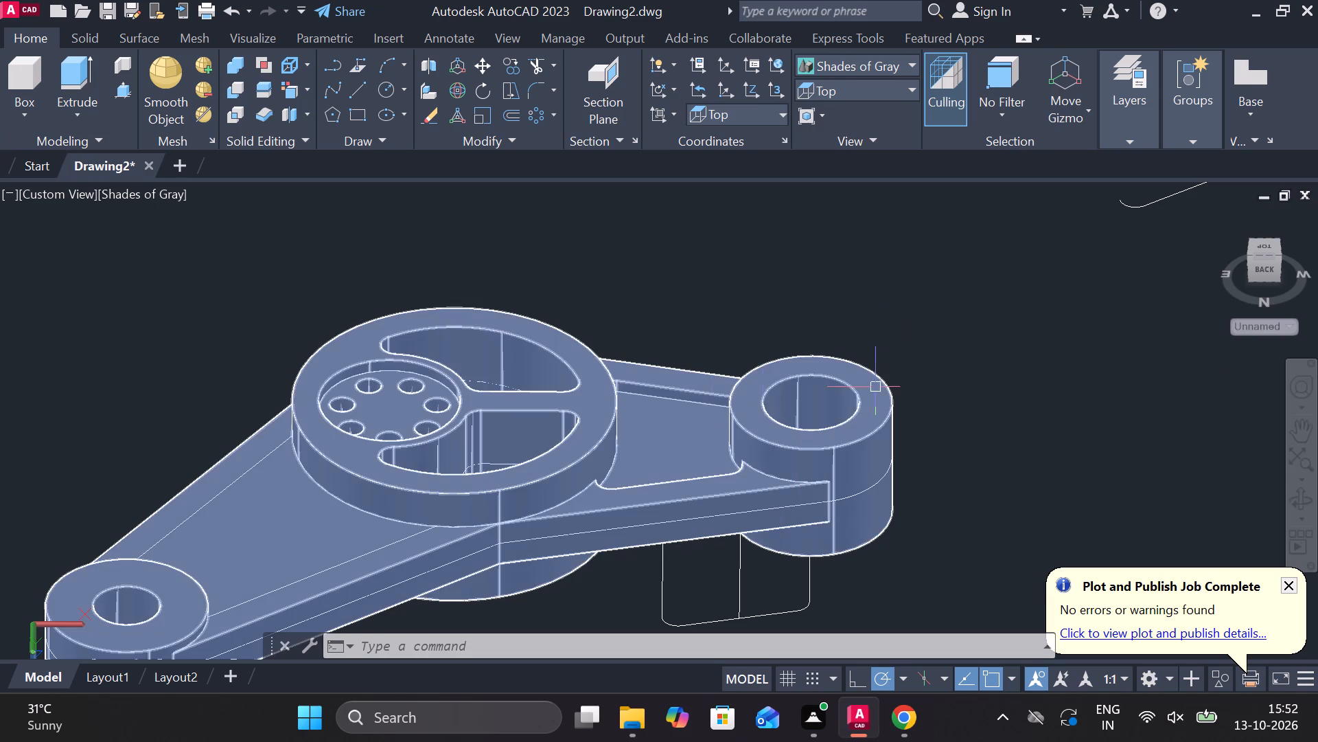
scroll(1032, 460, down, 2)
scroll(883, 530, up, 2)
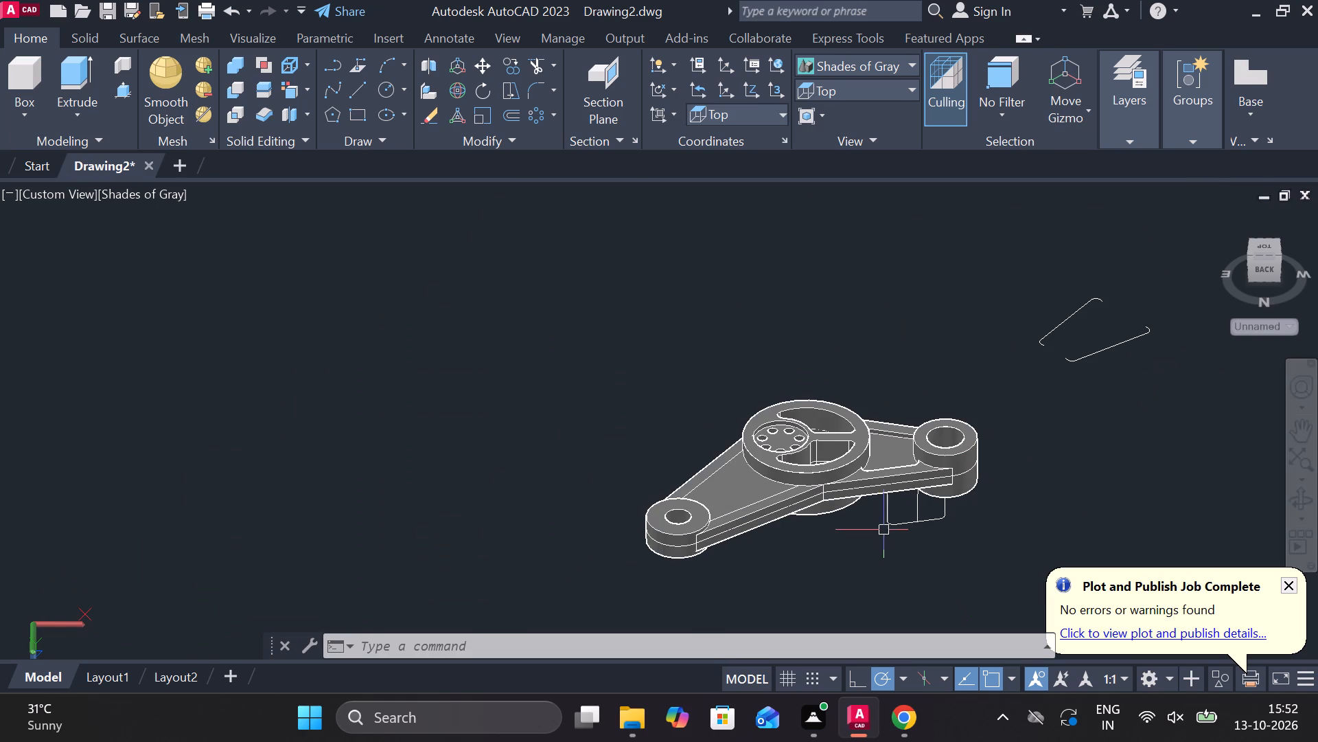
scroll(881, 531, up, 2)
shift+middle_drag(1030, 409, 907, 291)
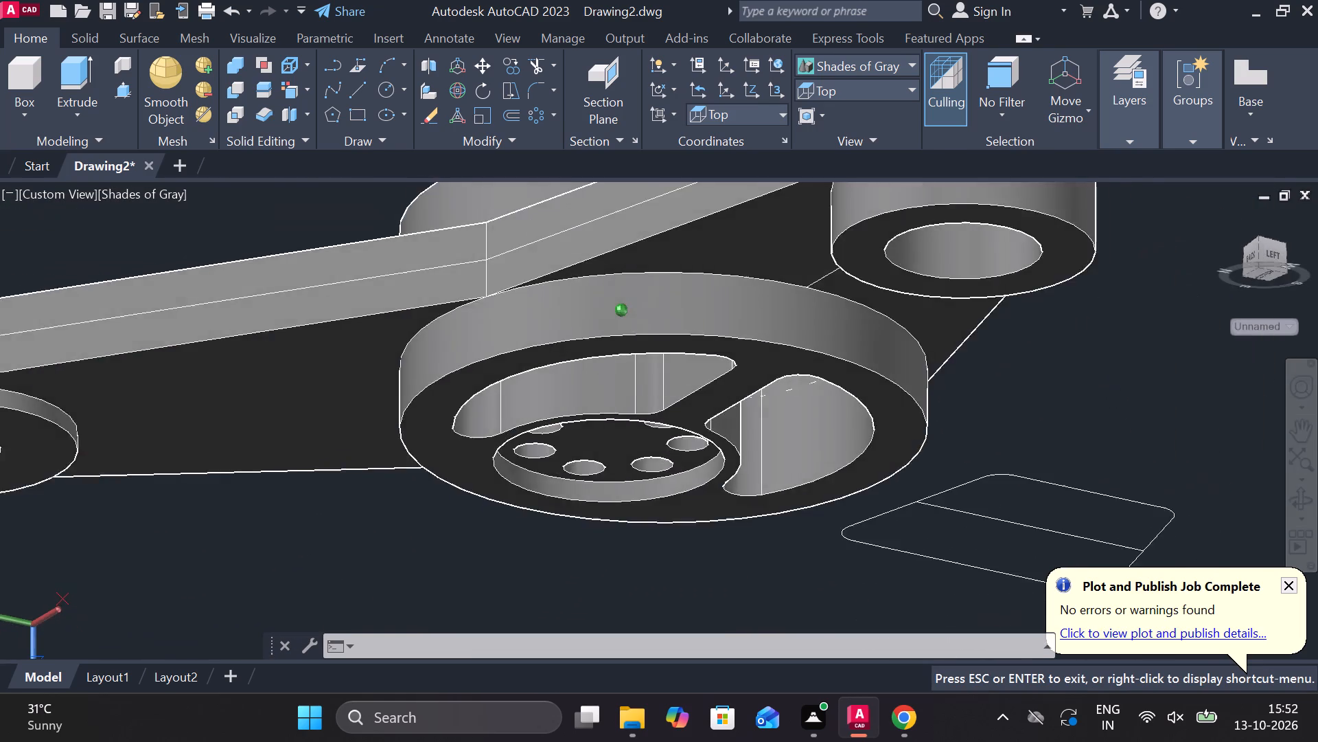
shift+middle_drag(907, 291, 938, 286)
scroll(1015, 390, down, 1)
scroll(1015, 434, up, 1)
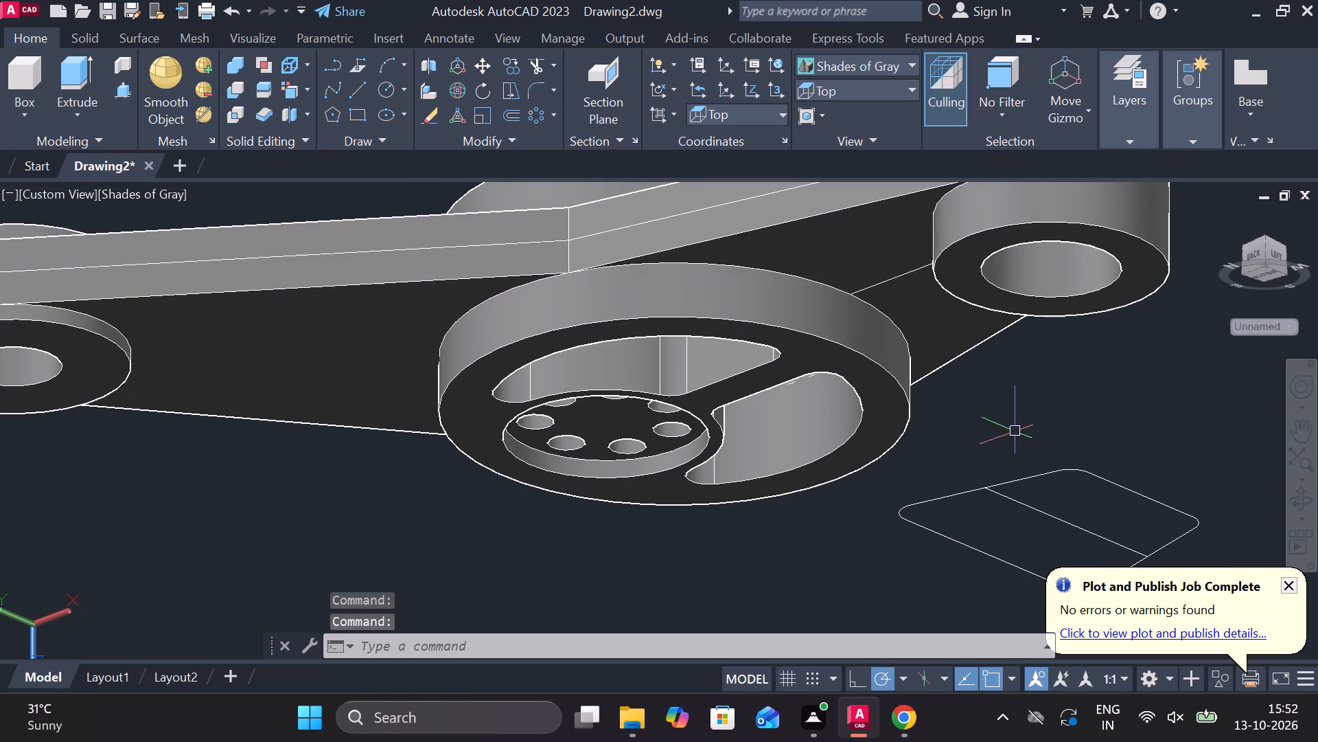
middle_drag(1015, 431, 926, 377)
scroll(949, 375, down, 1)
middle_drag(973, 380, 894, 226)
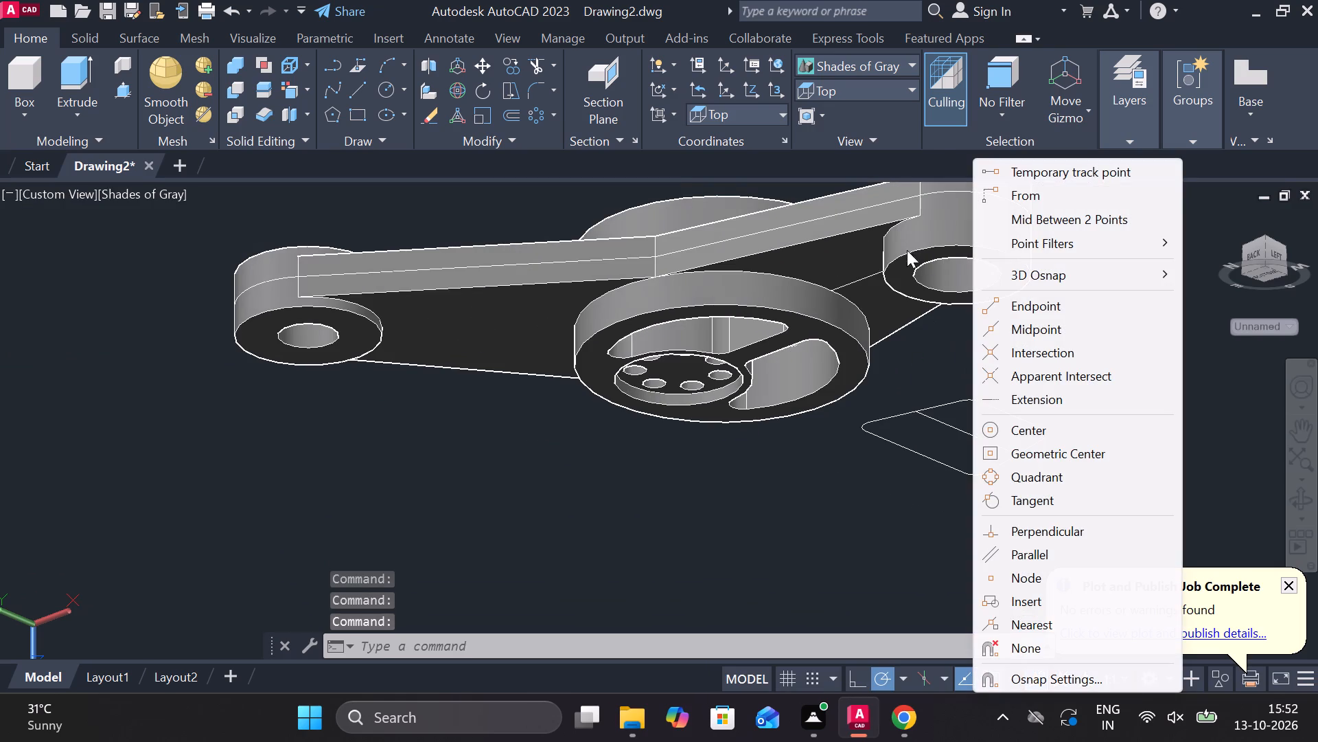
Switch the model to the preset Bottom view.
click(846, 90)
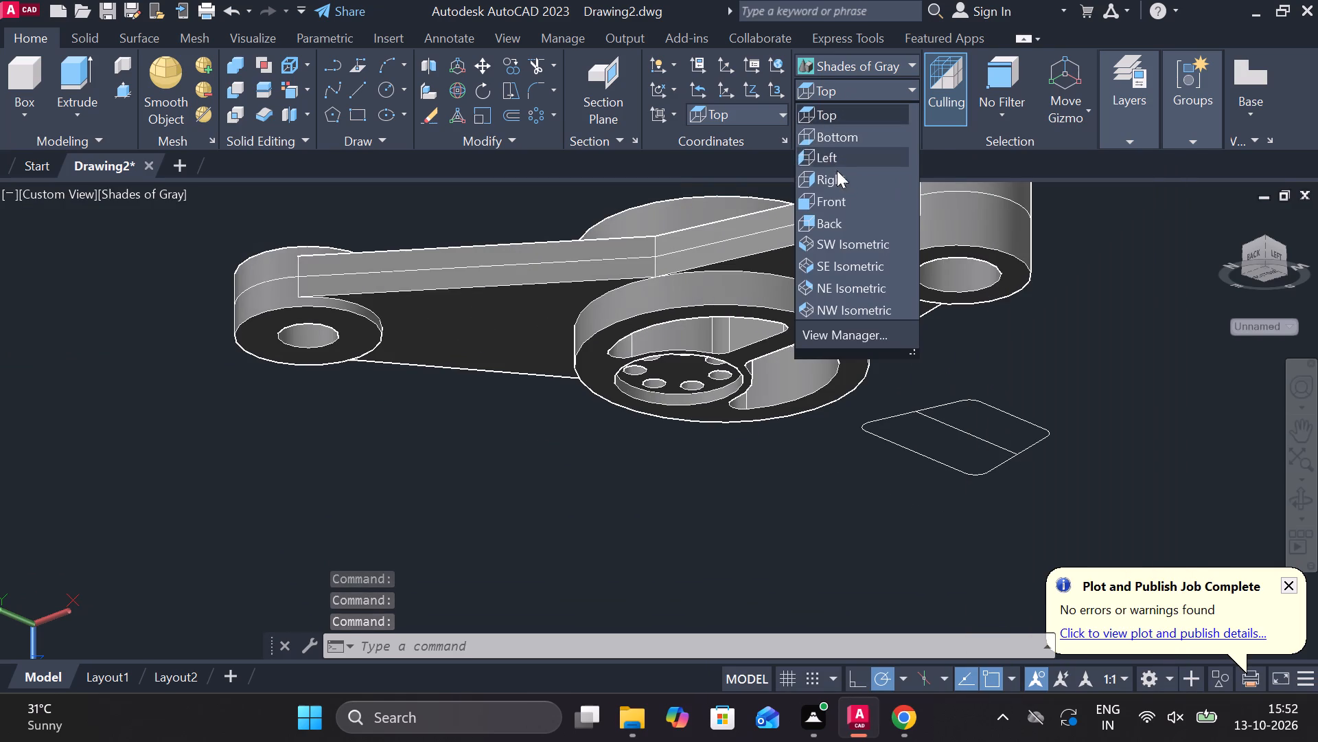
click(840, 188)
click(859, 95)
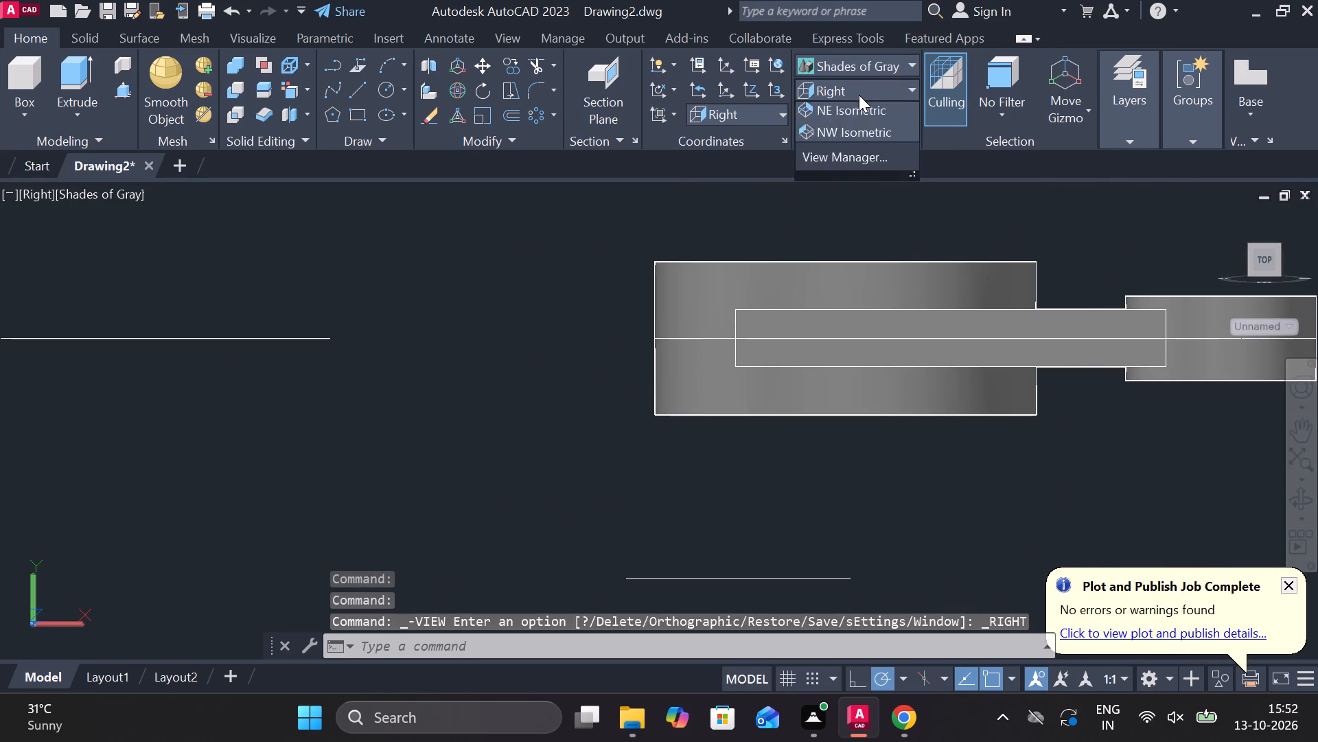
click(836, 223)
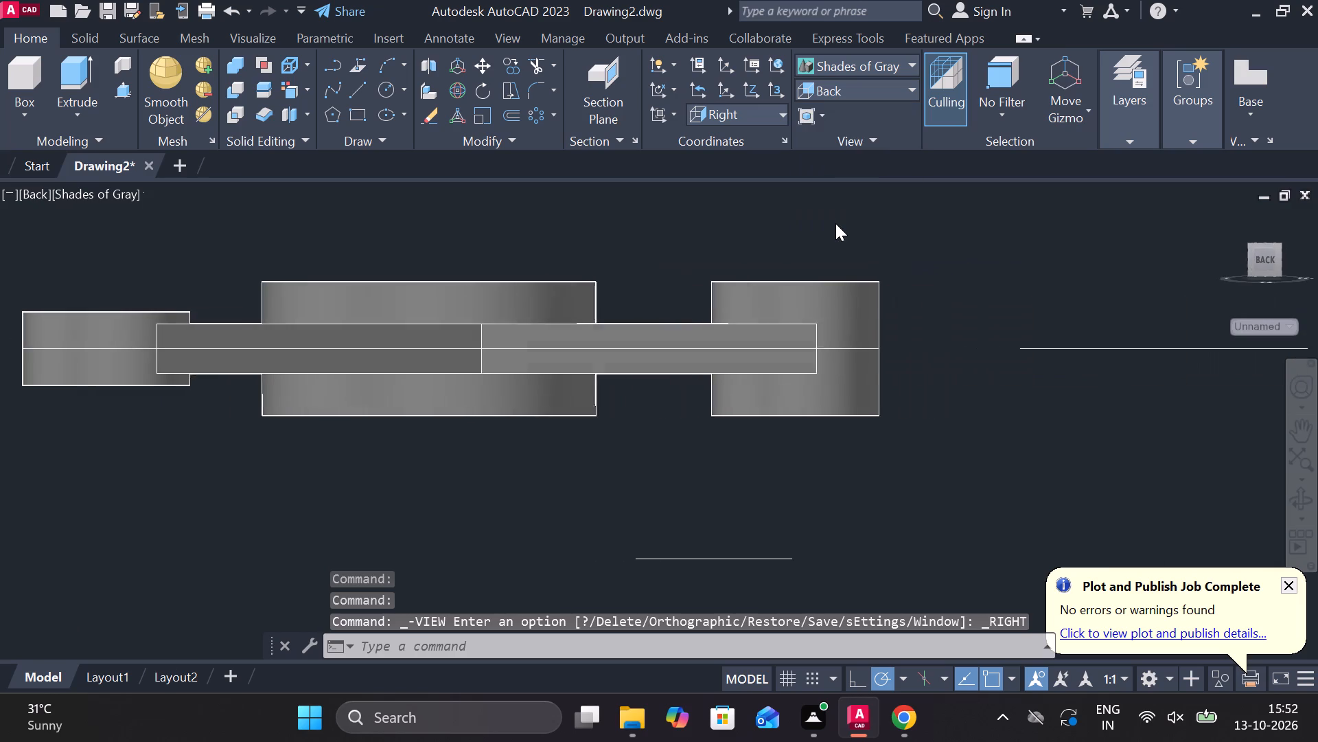
click(880, 95)
click(837, 139)
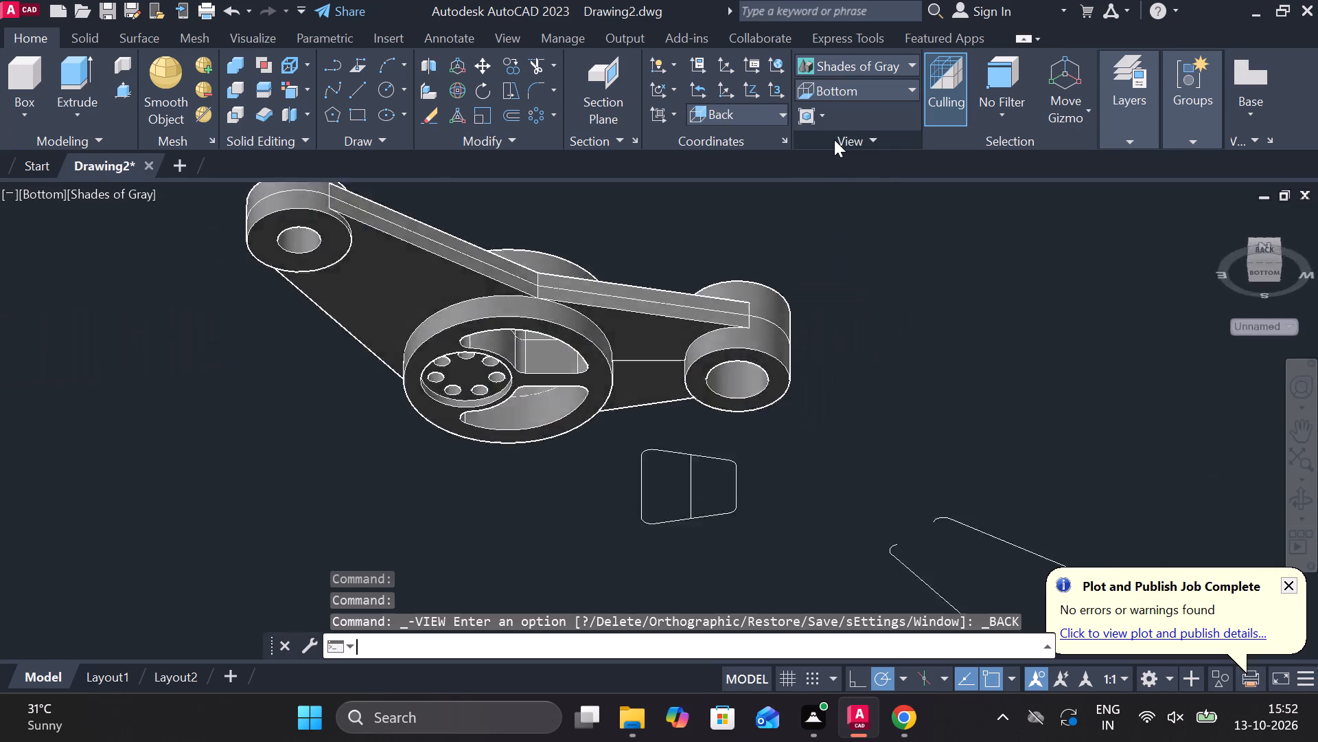
Move the copied rounded profile with its cross line, from the cross line's midpoint to the midpoint of the shorter arm's underside construction line.
scroll(599, 422, up, 2)
scroll(653, 375, up, 1)
middle_drag(713, 330, 628, 386)
drag(609, 271, 610, 278)
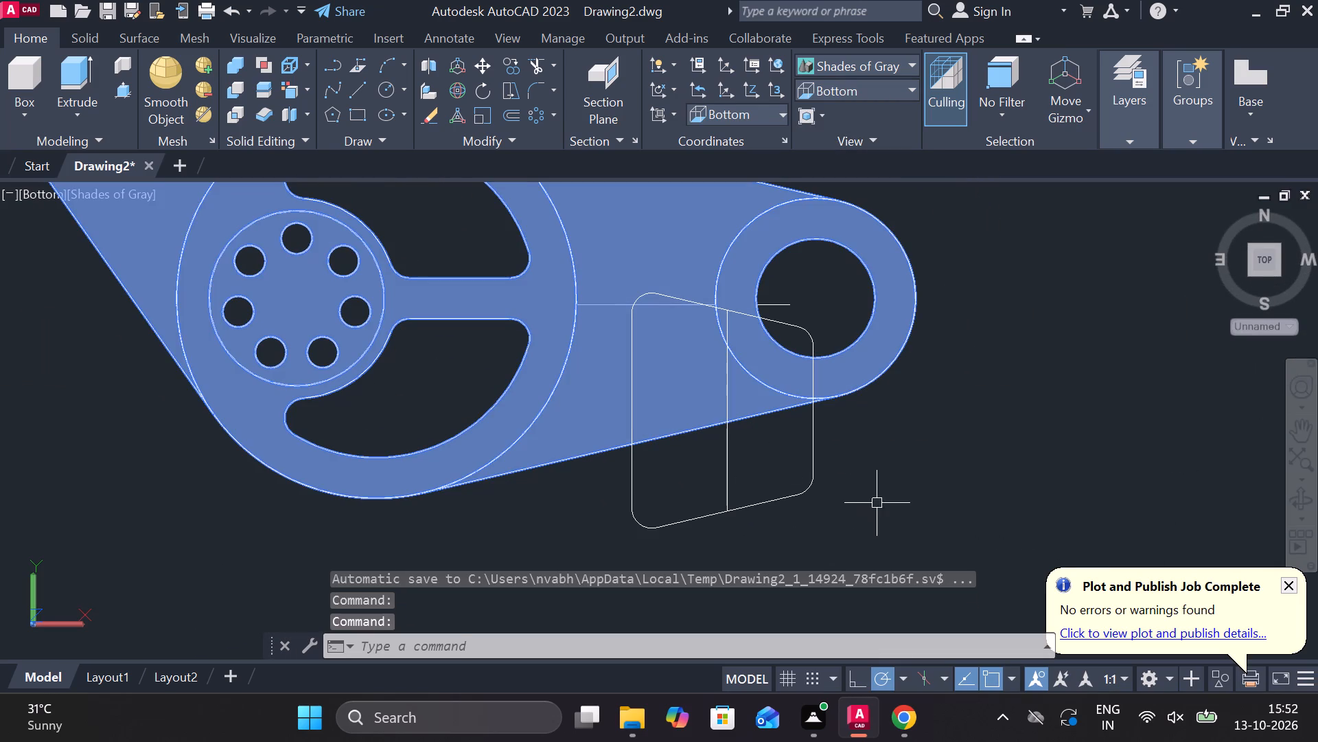
key(Escape)
click(881, 499)
click(725, 471)
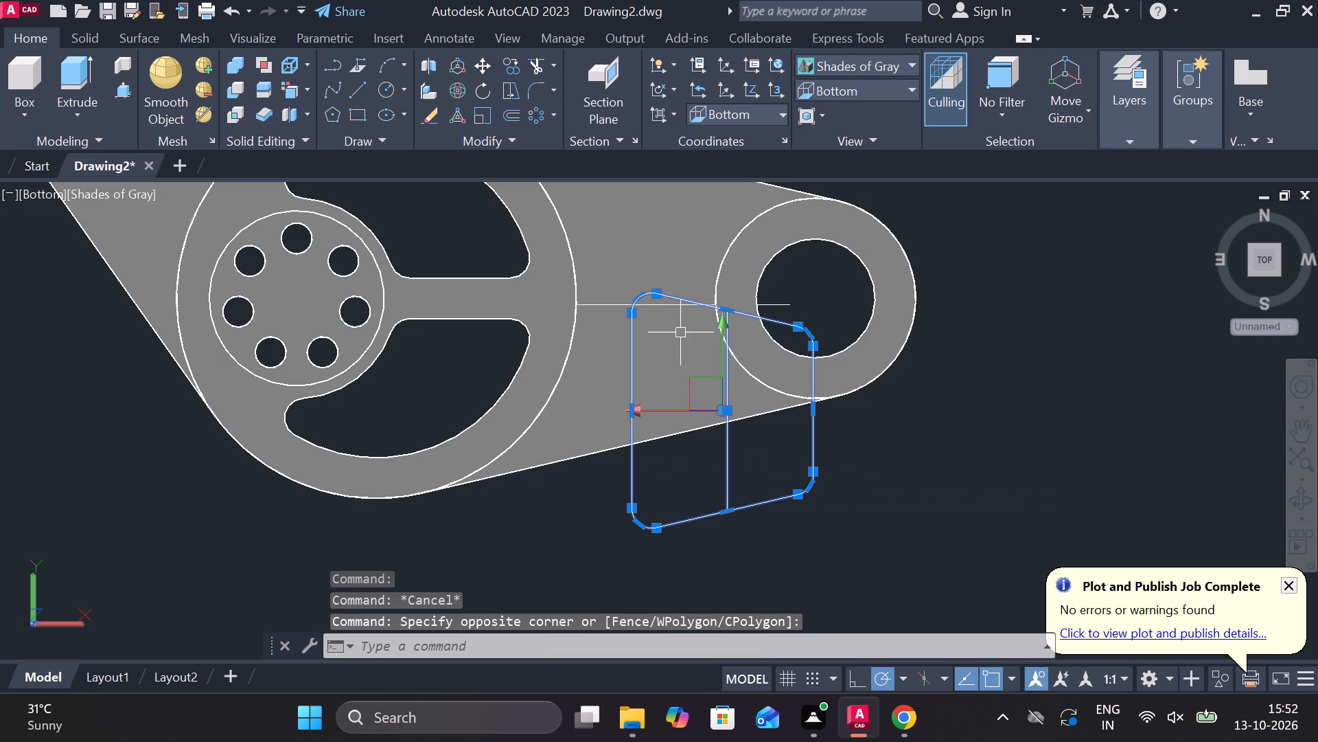
key(m)
key(Return)
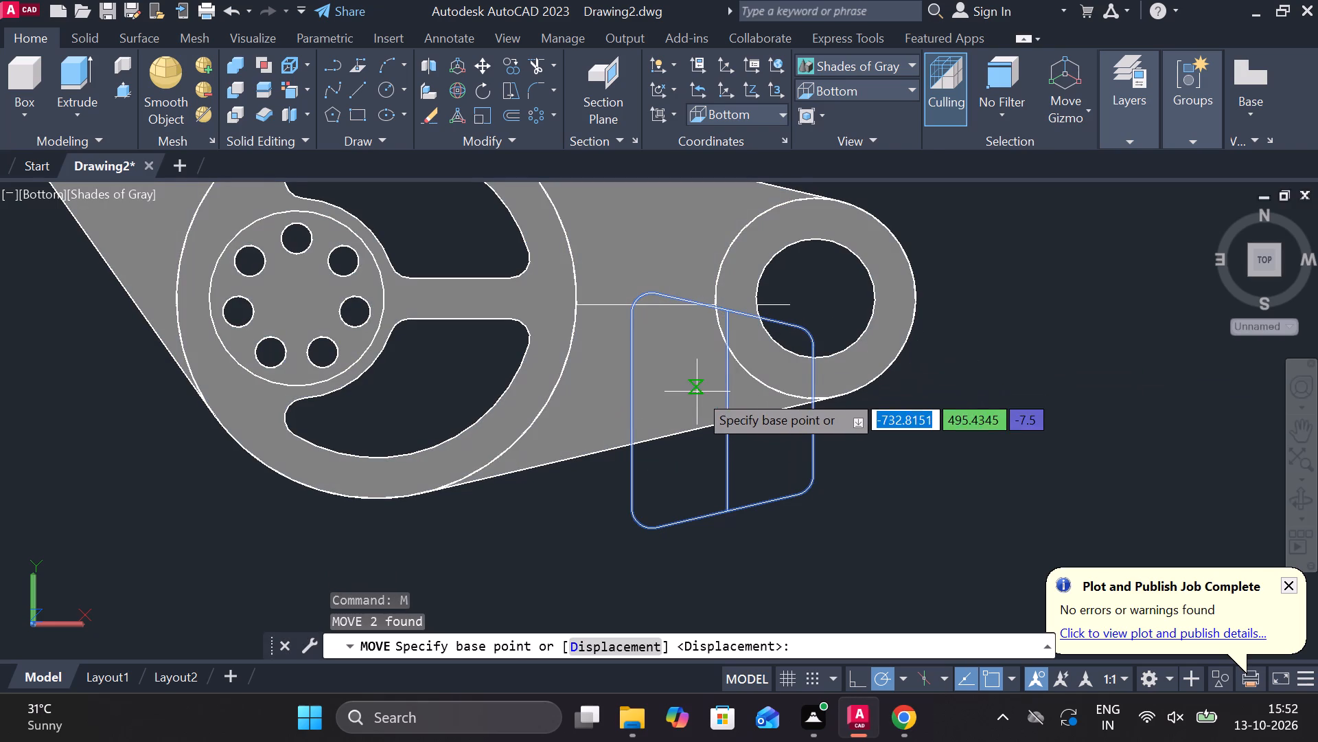
click(730, 405)
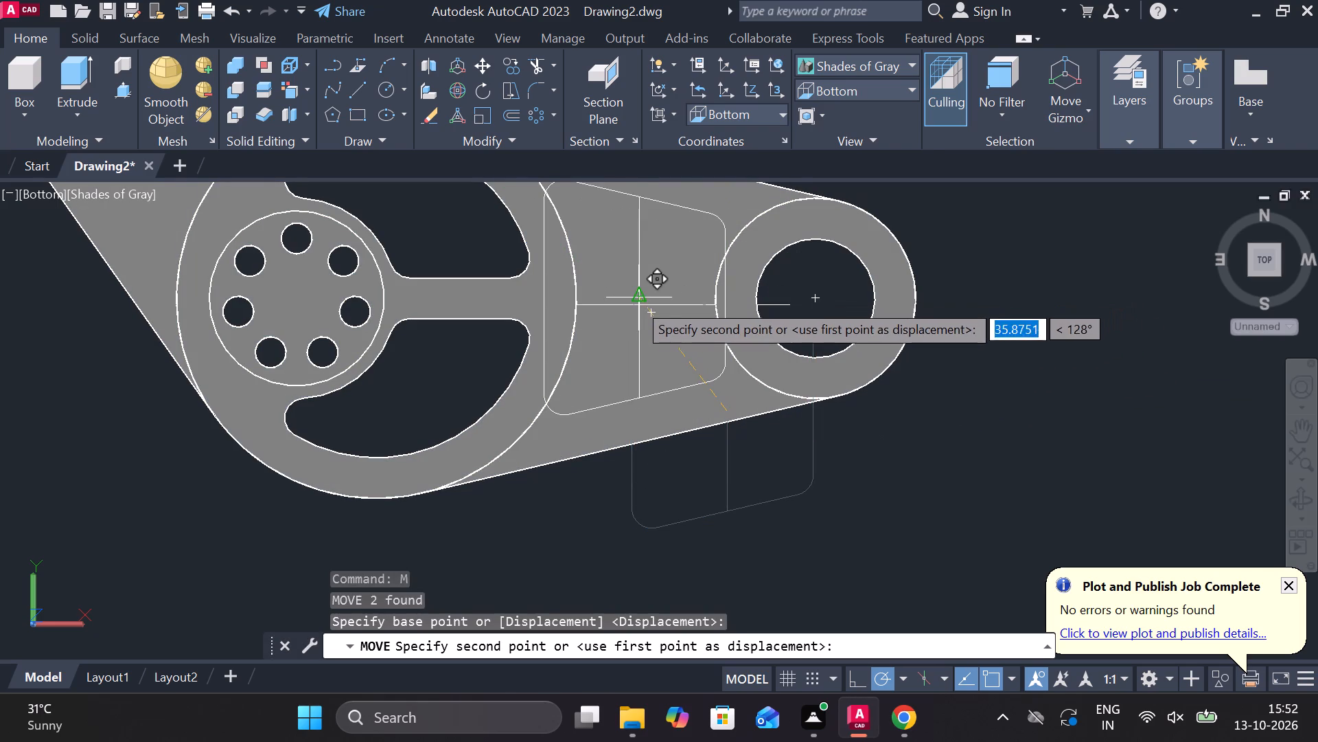
click(642, 306)
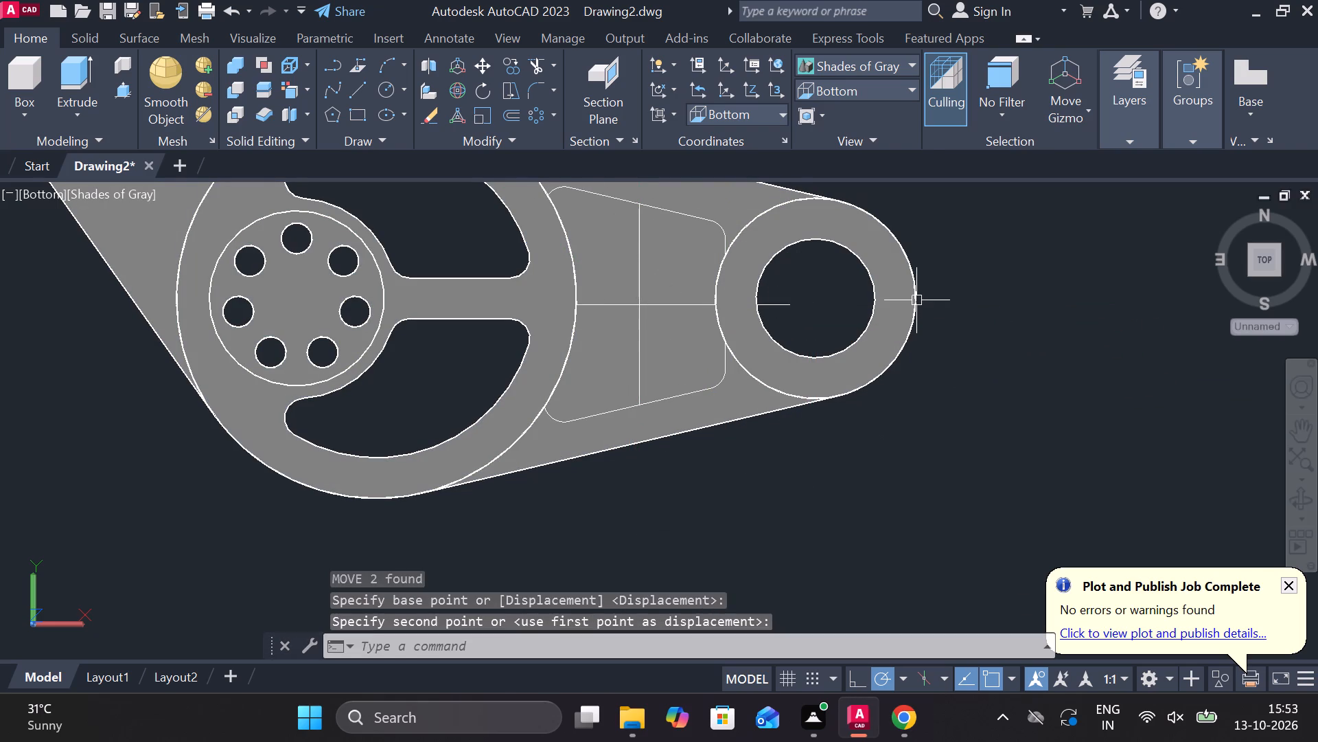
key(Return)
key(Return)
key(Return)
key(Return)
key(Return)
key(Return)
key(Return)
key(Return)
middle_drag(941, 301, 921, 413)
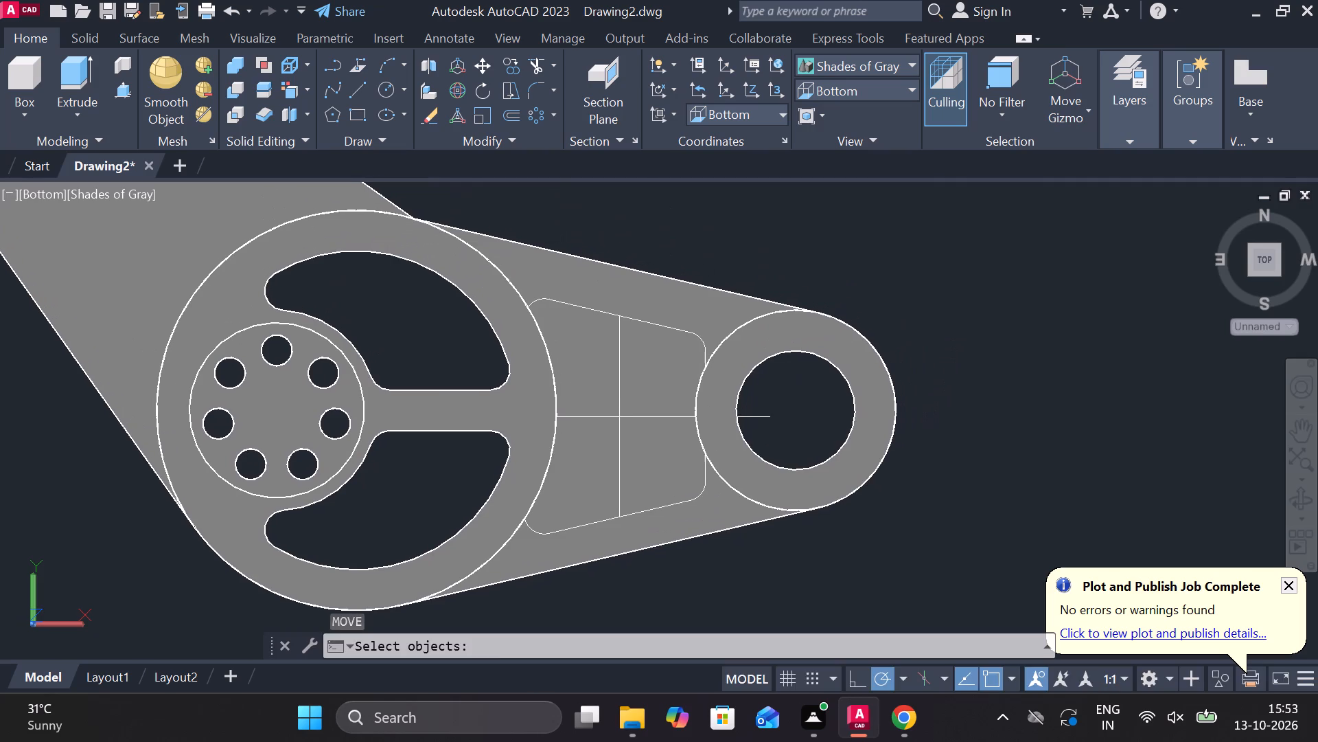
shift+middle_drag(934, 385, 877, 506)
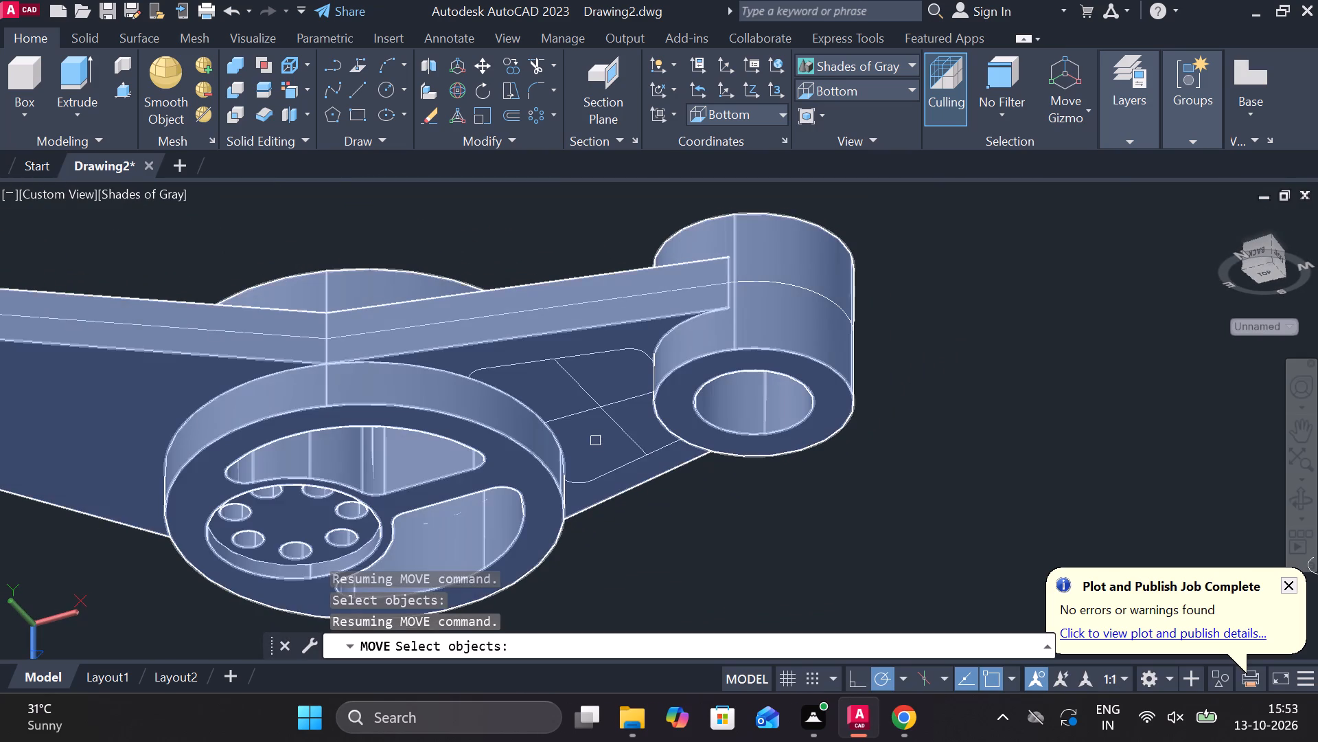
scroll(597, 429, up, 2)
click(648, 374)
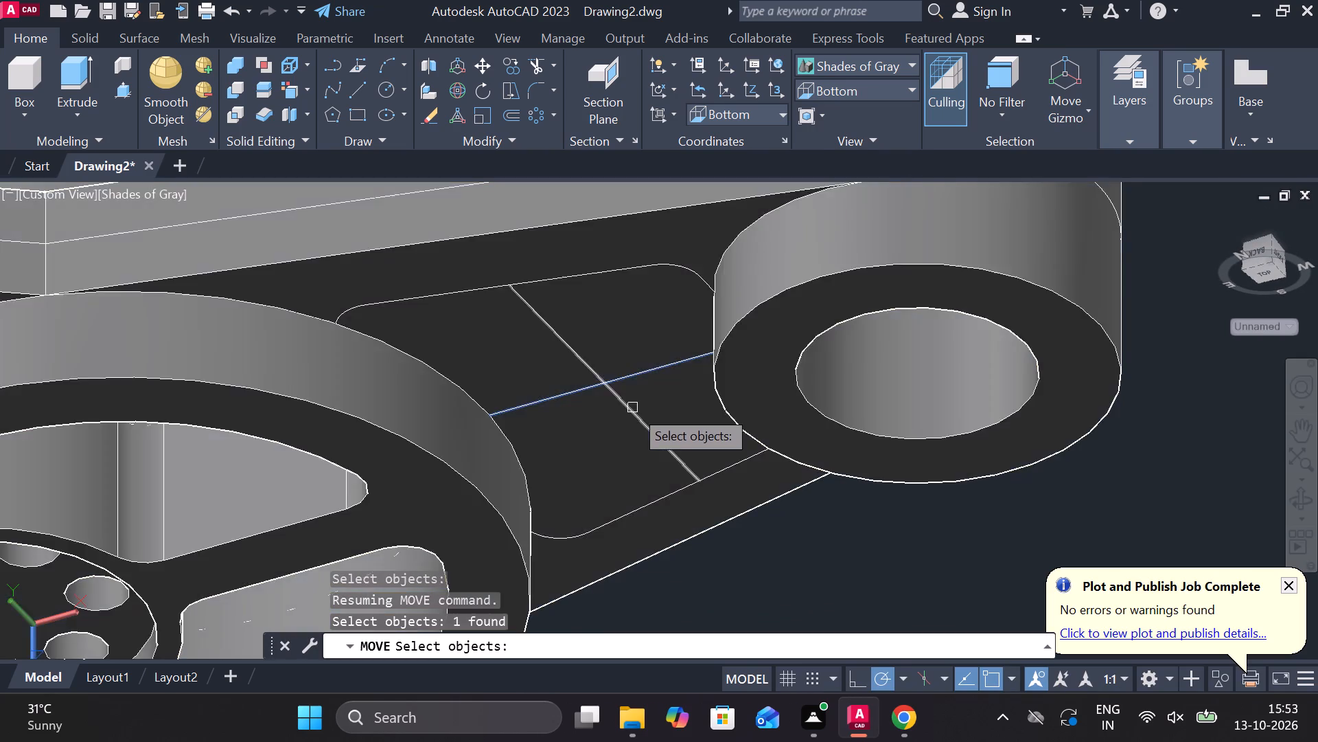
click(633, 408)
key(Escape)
Using the 2D Wireframe visual style, erase the two crossing construction lines inside the rounded profile on the shorter arm's underside.
click(858, 74)
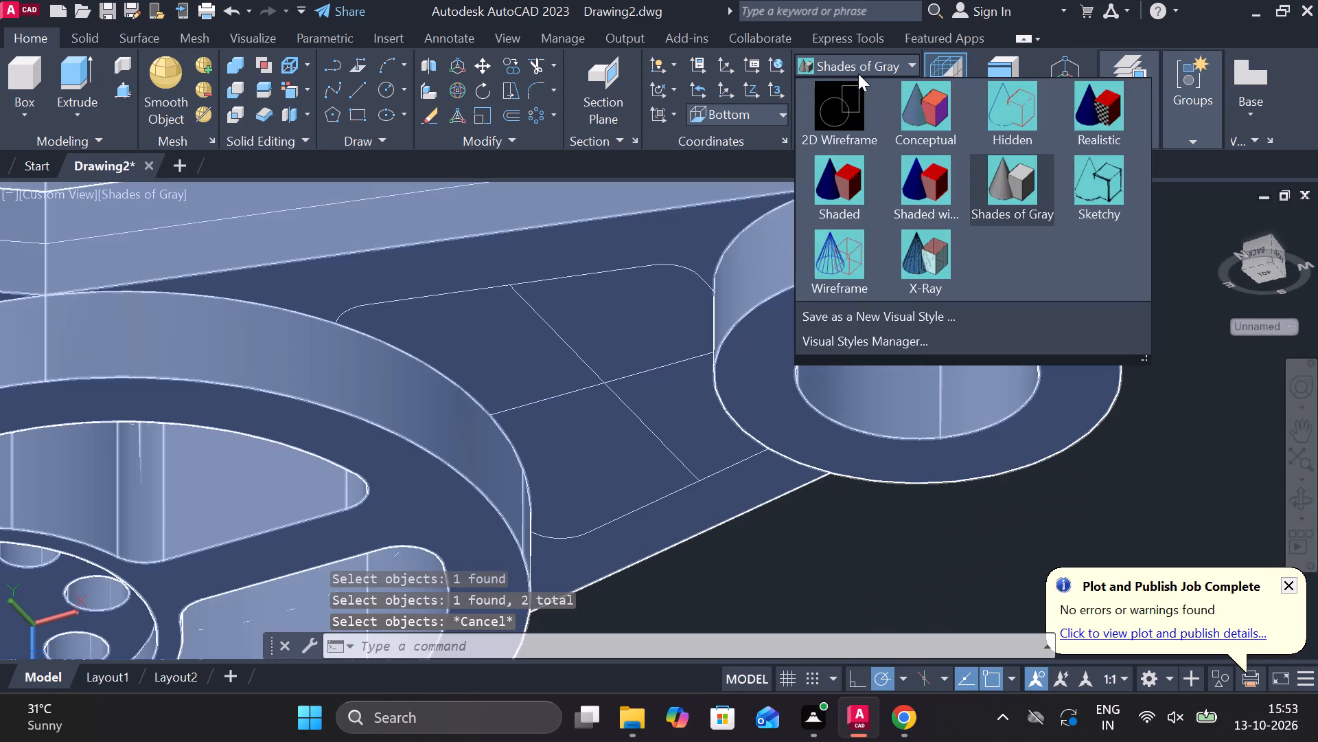
click(854, 111)
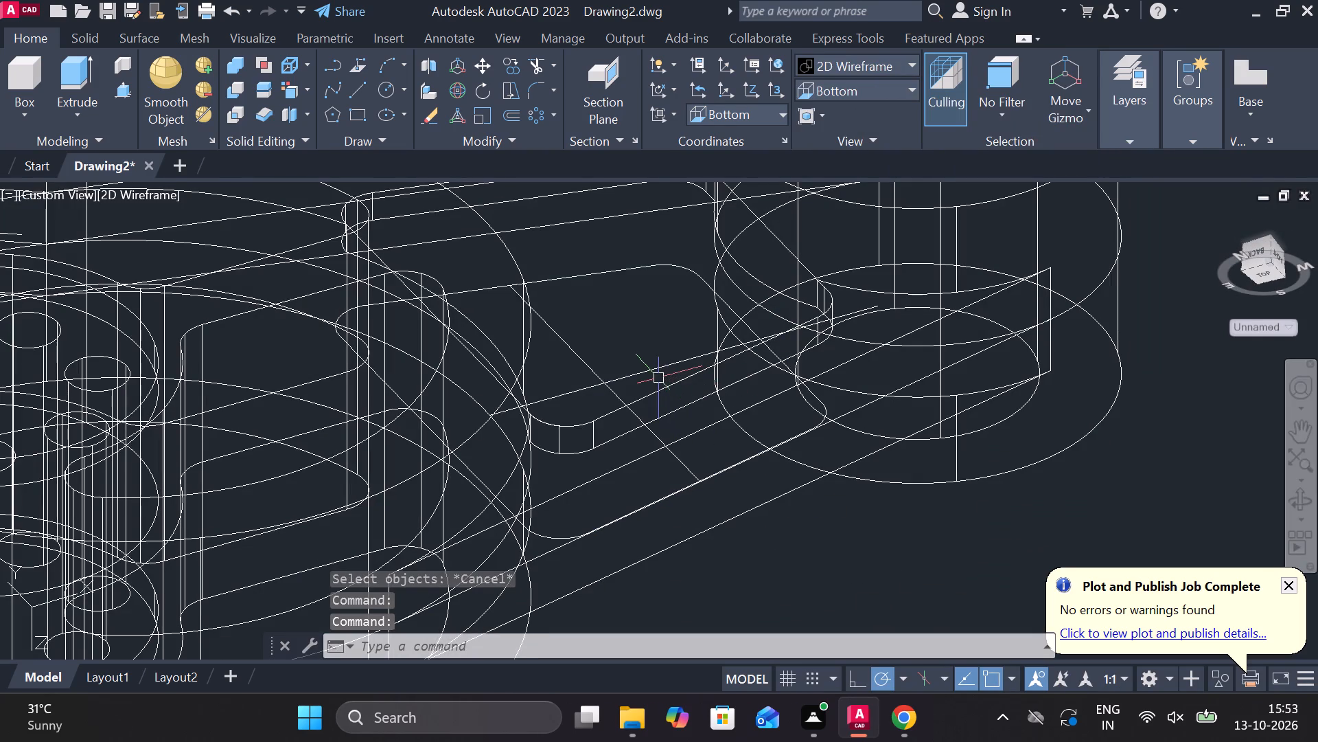
click(648, 375)
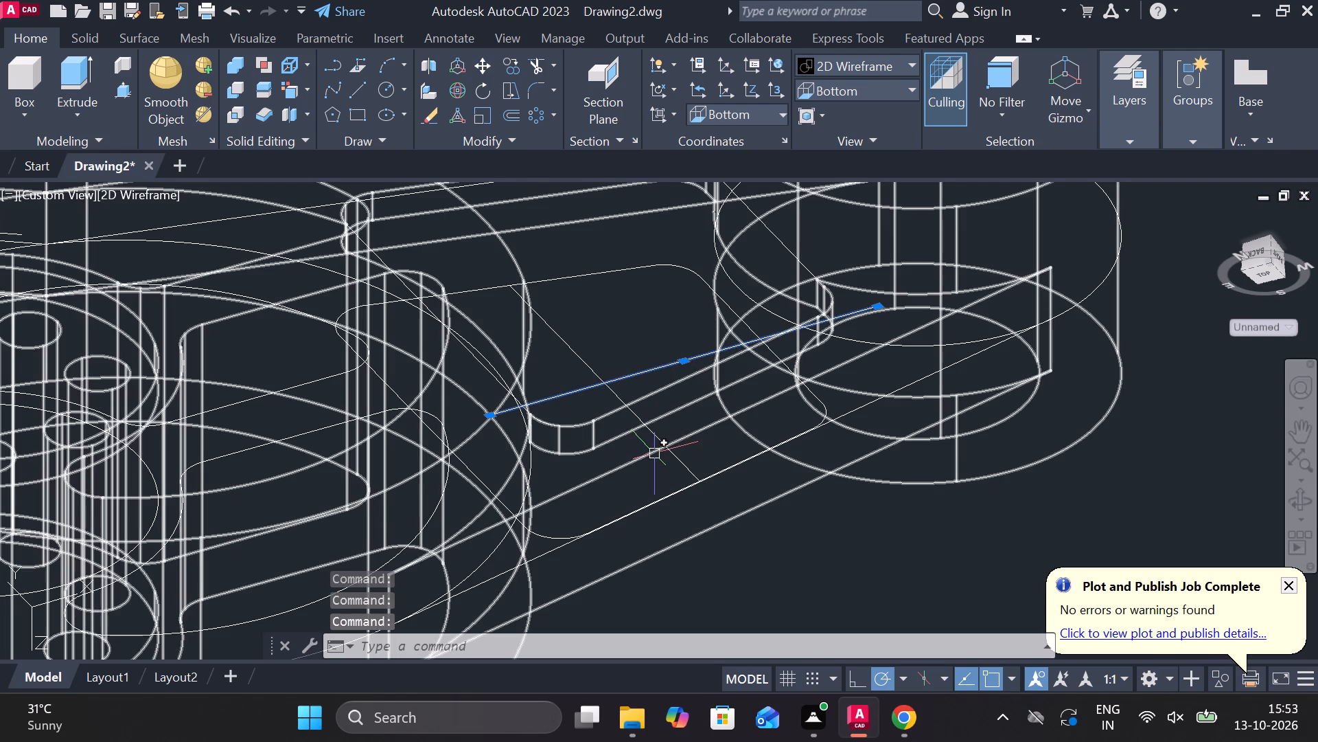
click(680, 460)
key(e)
key(space)
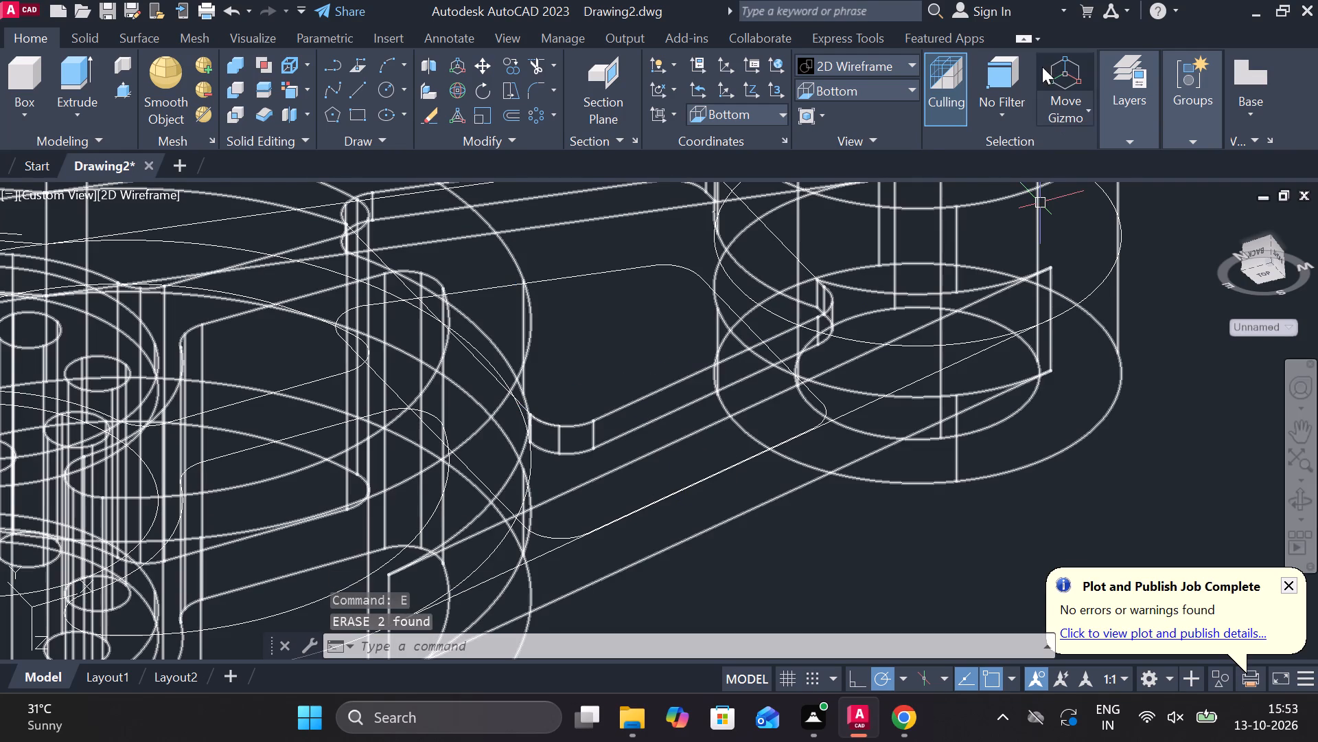
Restore the Shades of Gray visual style and press-pull the rounded area on the shorter arm's underside by 4 to form a recess.
click(921, 69)
click(901, 65)
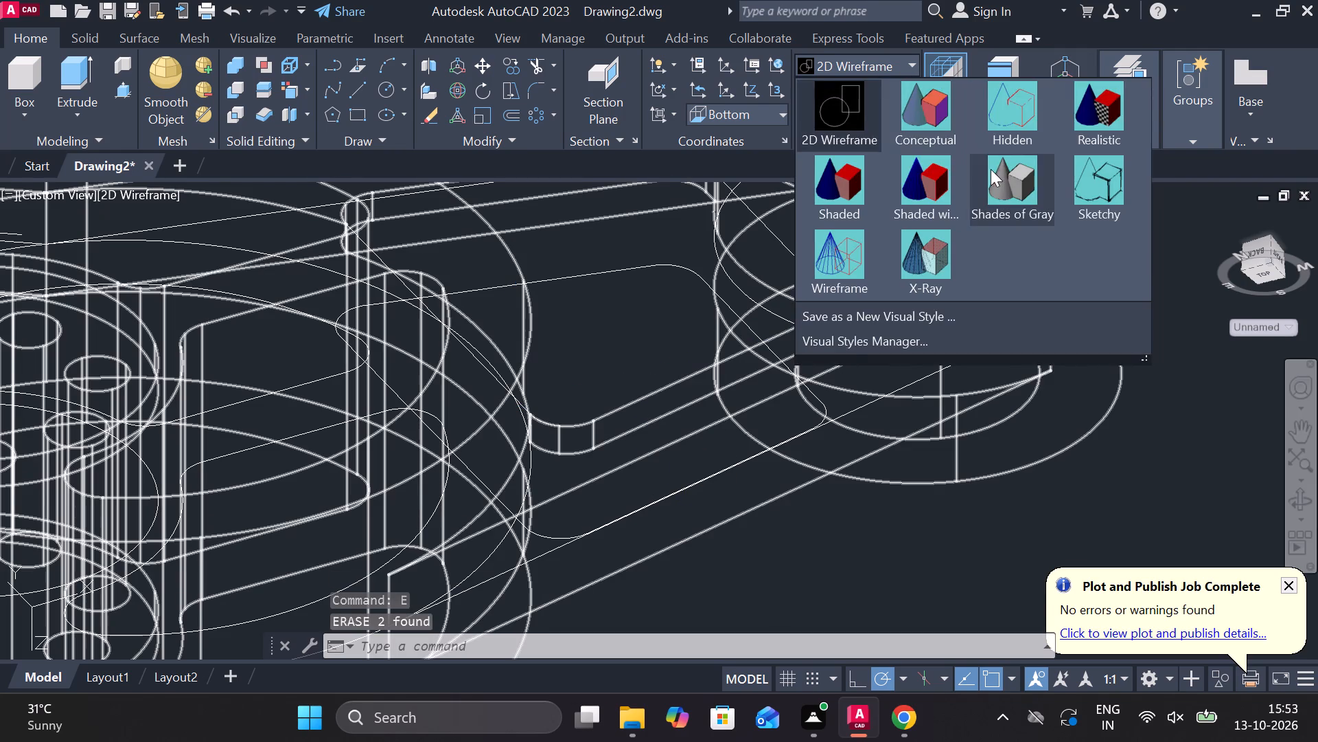
click(1013, 181)
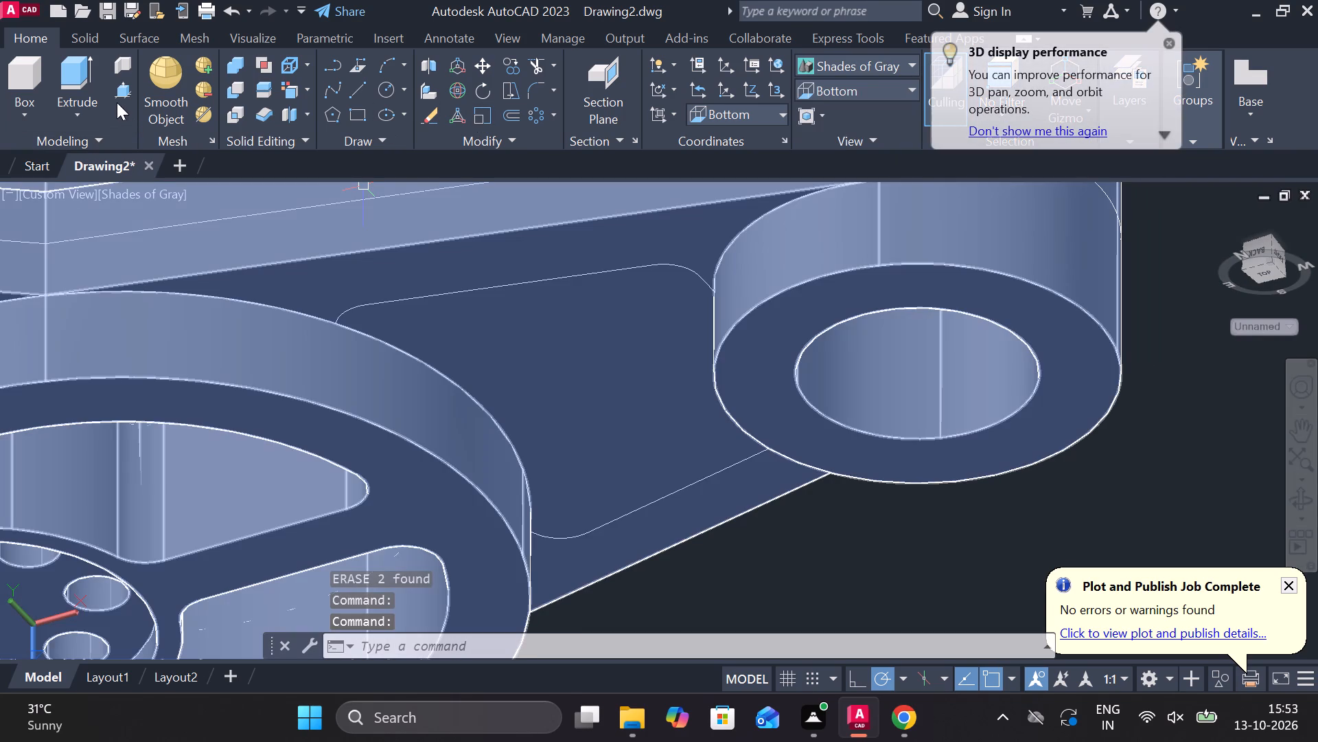
click(119, 96)
click(576, 339)
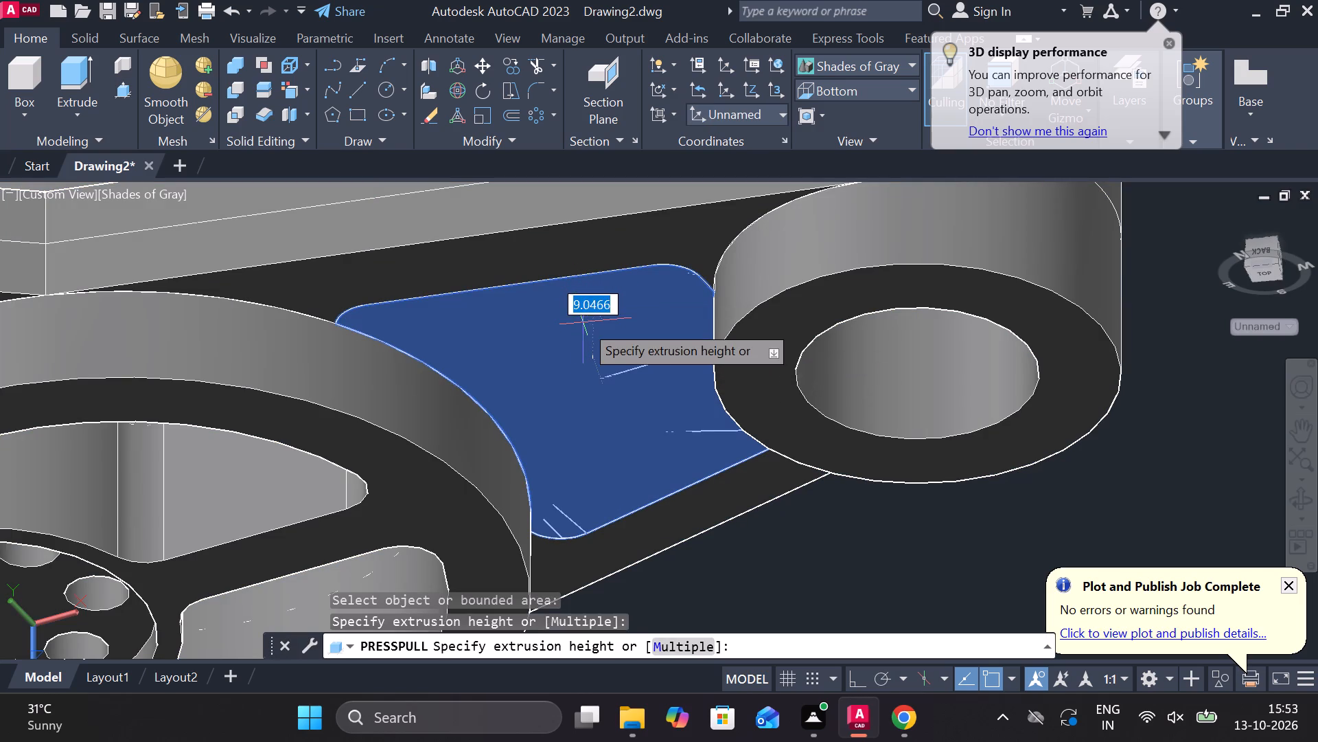
text(4)
key(space)
Examine the shorter arm's underside recess and the whole bracket, including the longer arm, from several angles.
scroll(583, 323, down, 1)
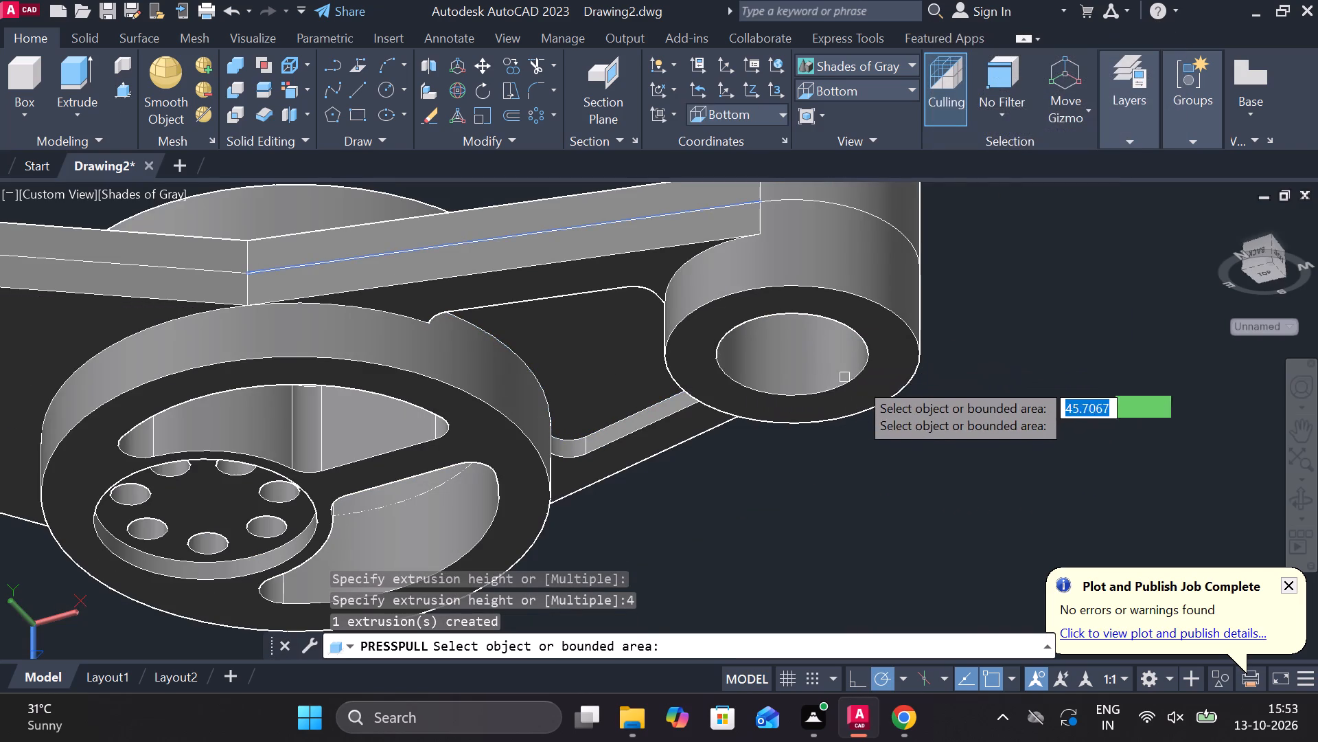
shift+middle_drag(874, 382, 759, 339)
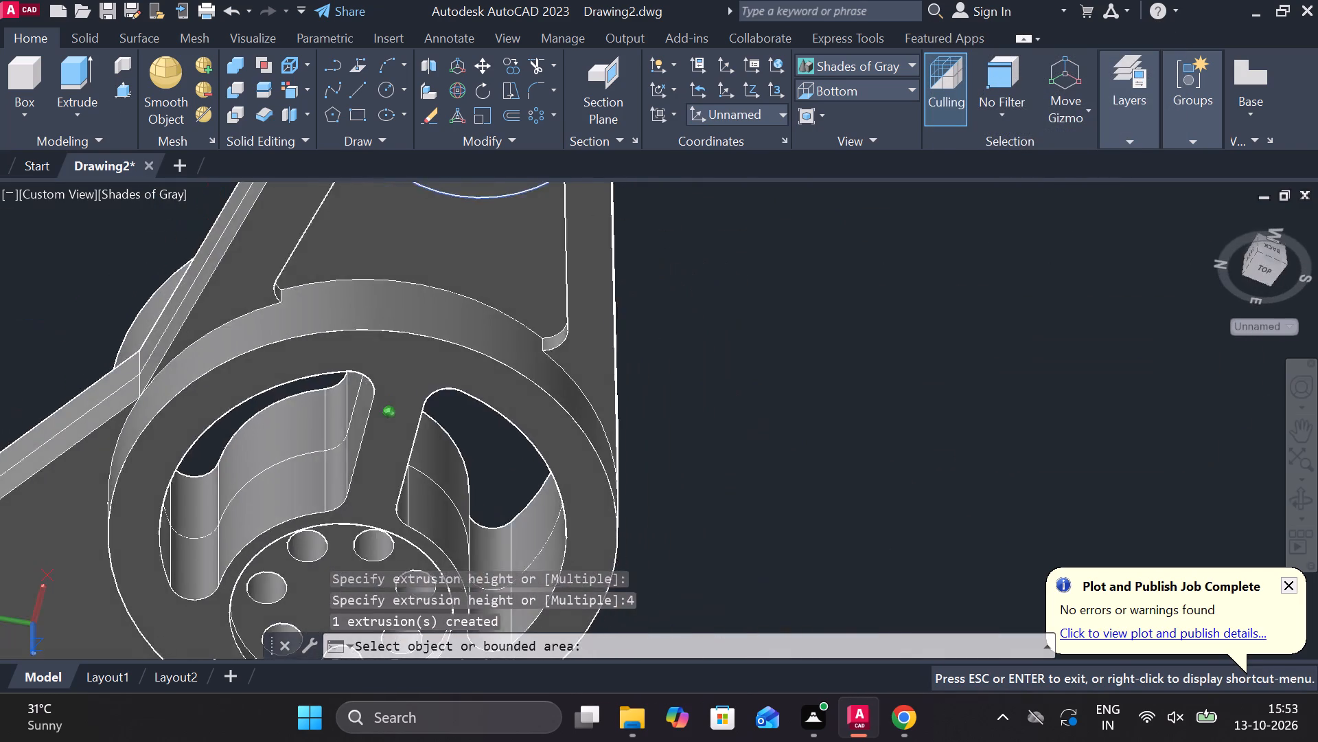
shift+middle_drag(759, 339, 769, 339)
scroll(762, 339, down, 1)
shift+middle_drag(649, 339, 896, 502)
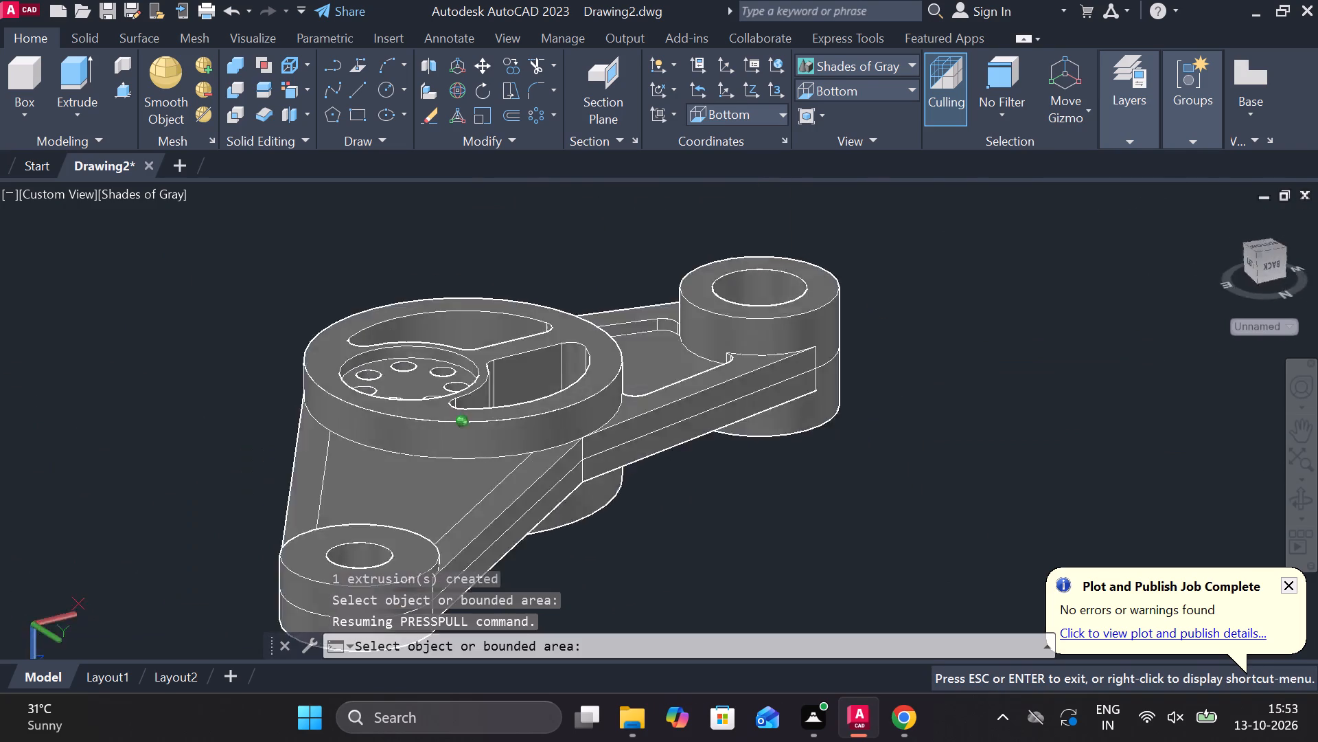
shift+middle_drag(896, 502, 838, 544)
scroll(829, 517, down, 1)
key(Escape)
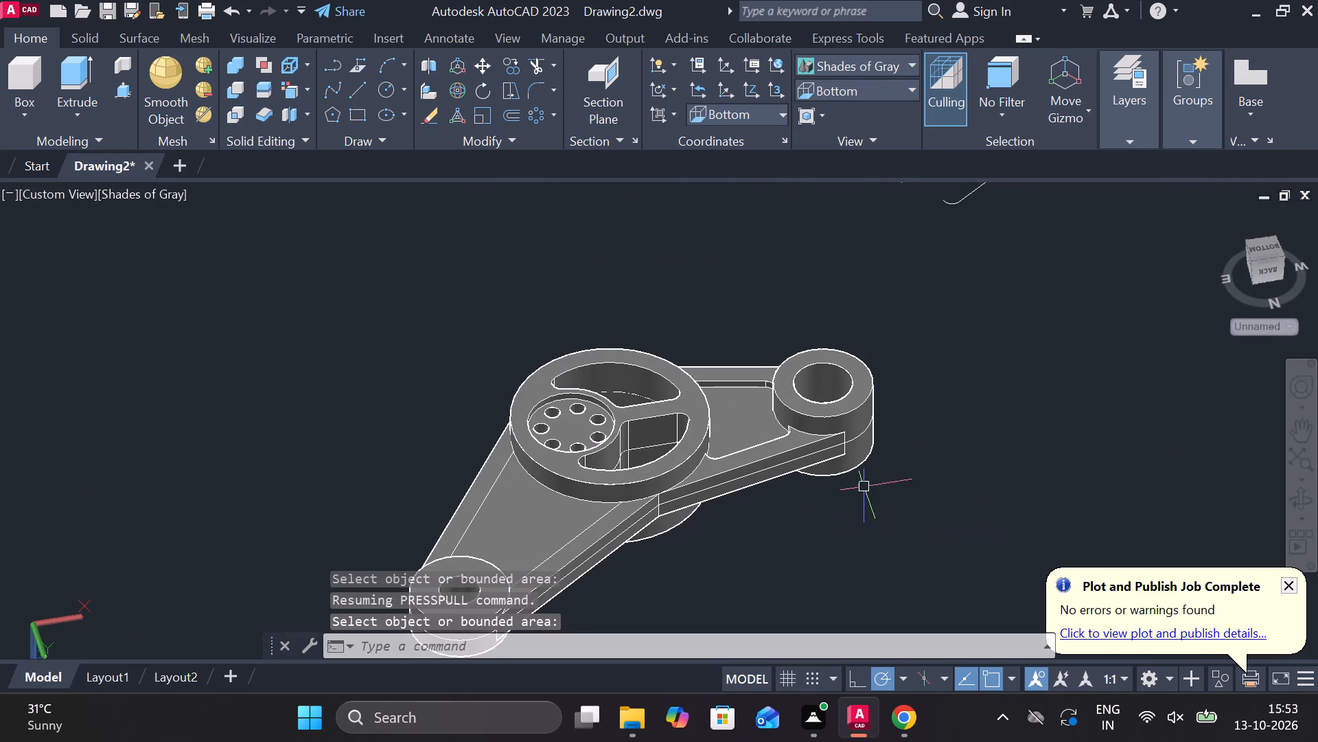
Switch the model to the preset Top view.
click(884, 77)
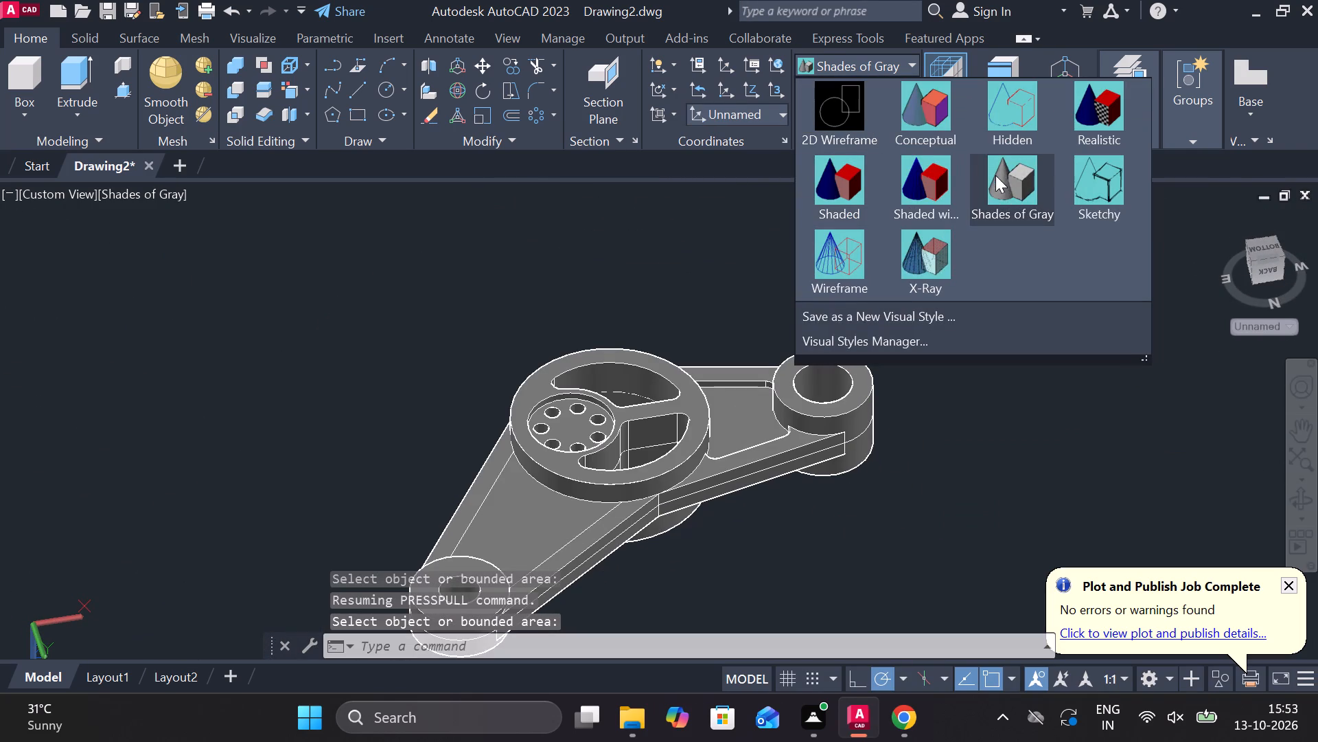
click(698, 256)
click(892, 68)
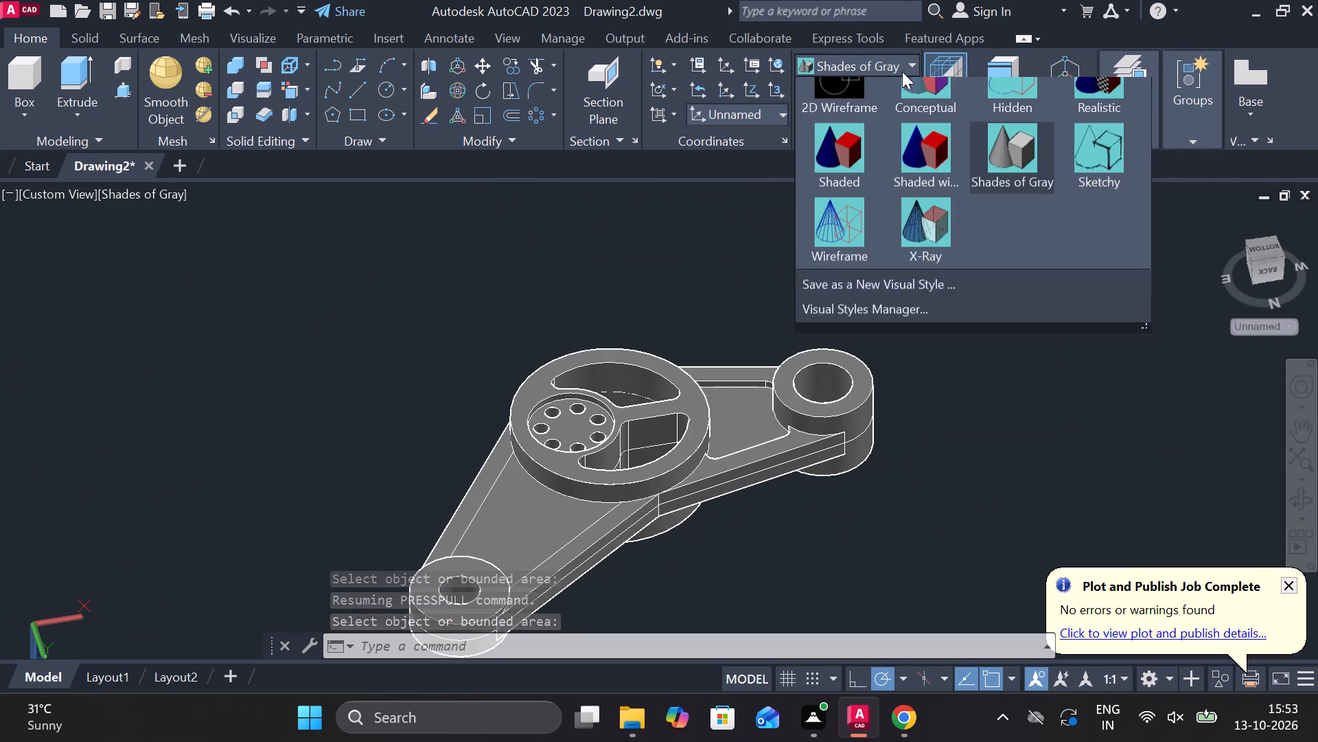
click(750, 280)
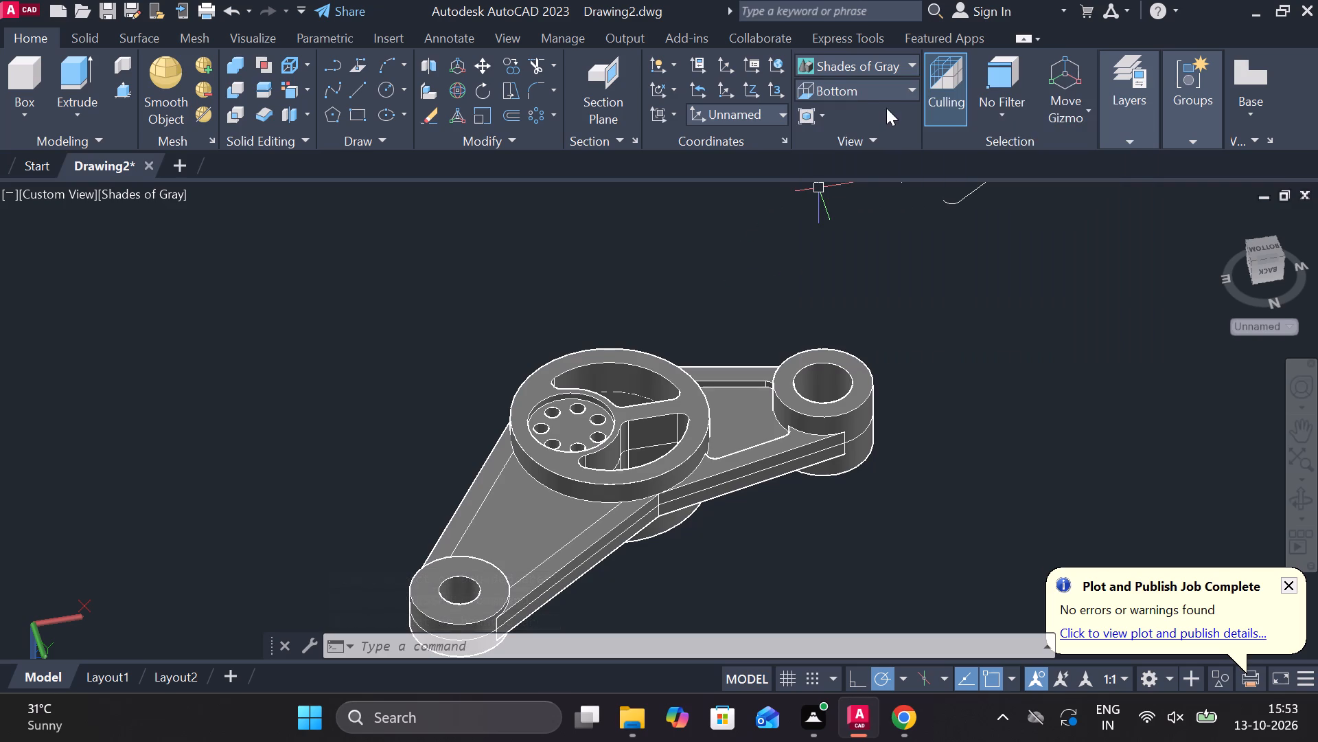
click(886, 101)
click(841, 122)
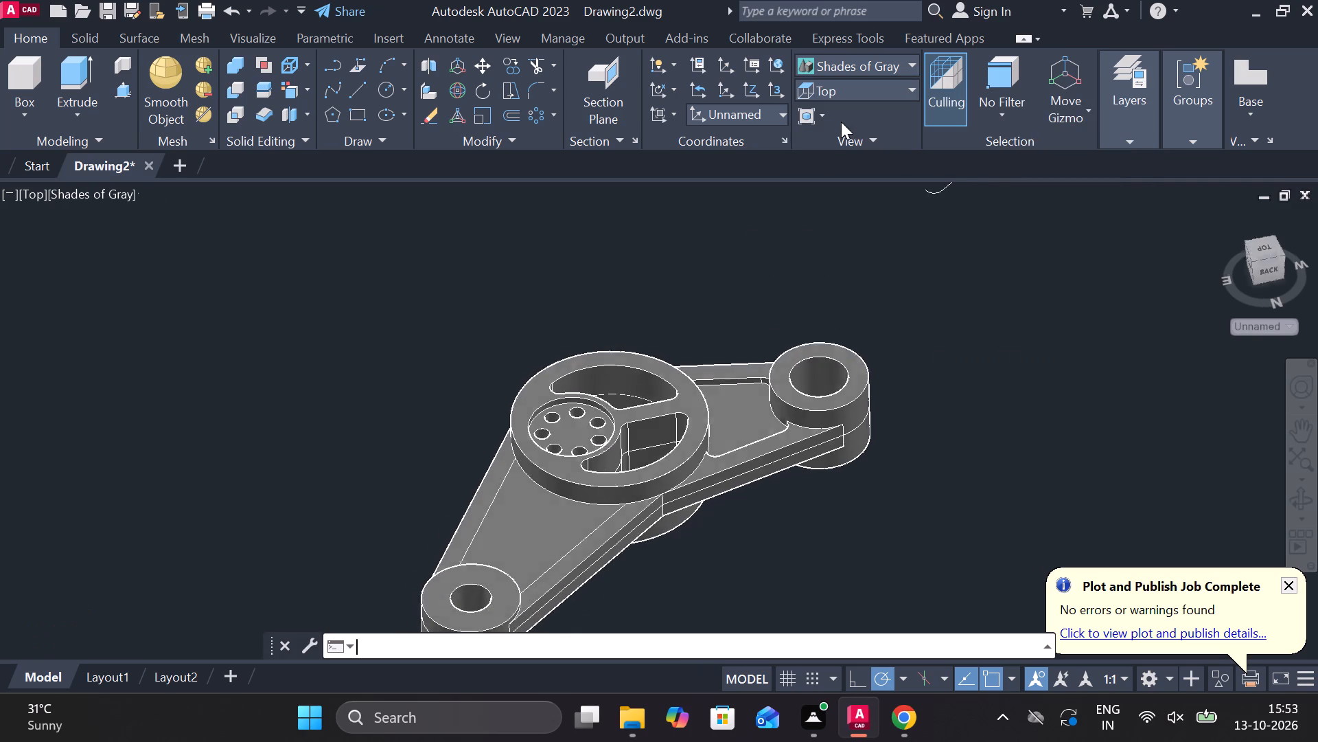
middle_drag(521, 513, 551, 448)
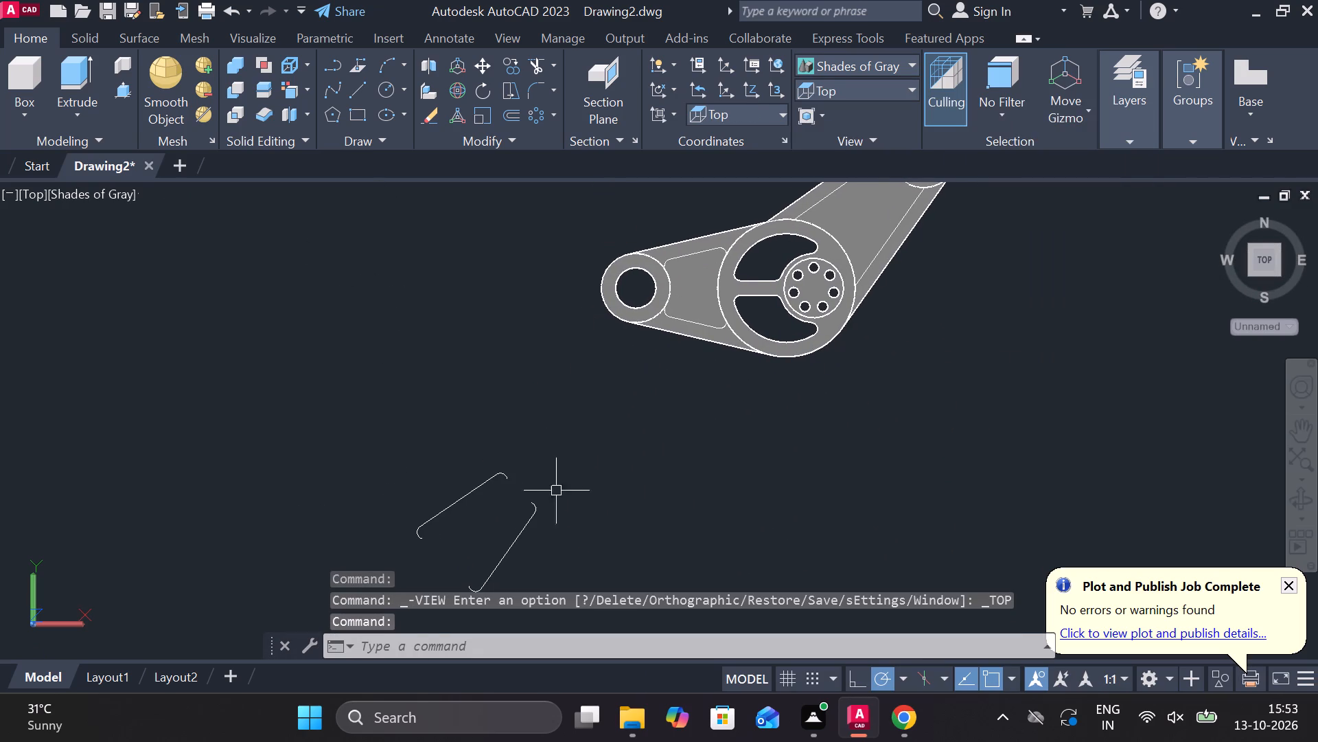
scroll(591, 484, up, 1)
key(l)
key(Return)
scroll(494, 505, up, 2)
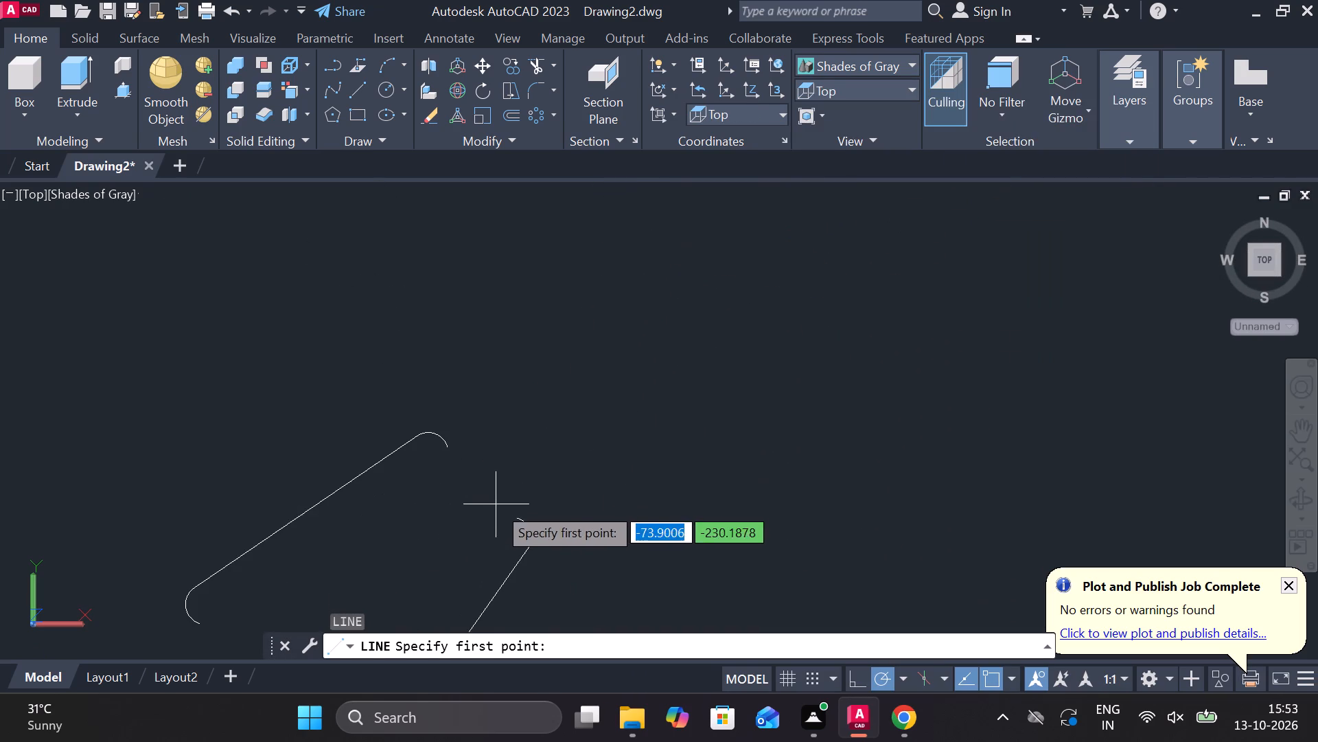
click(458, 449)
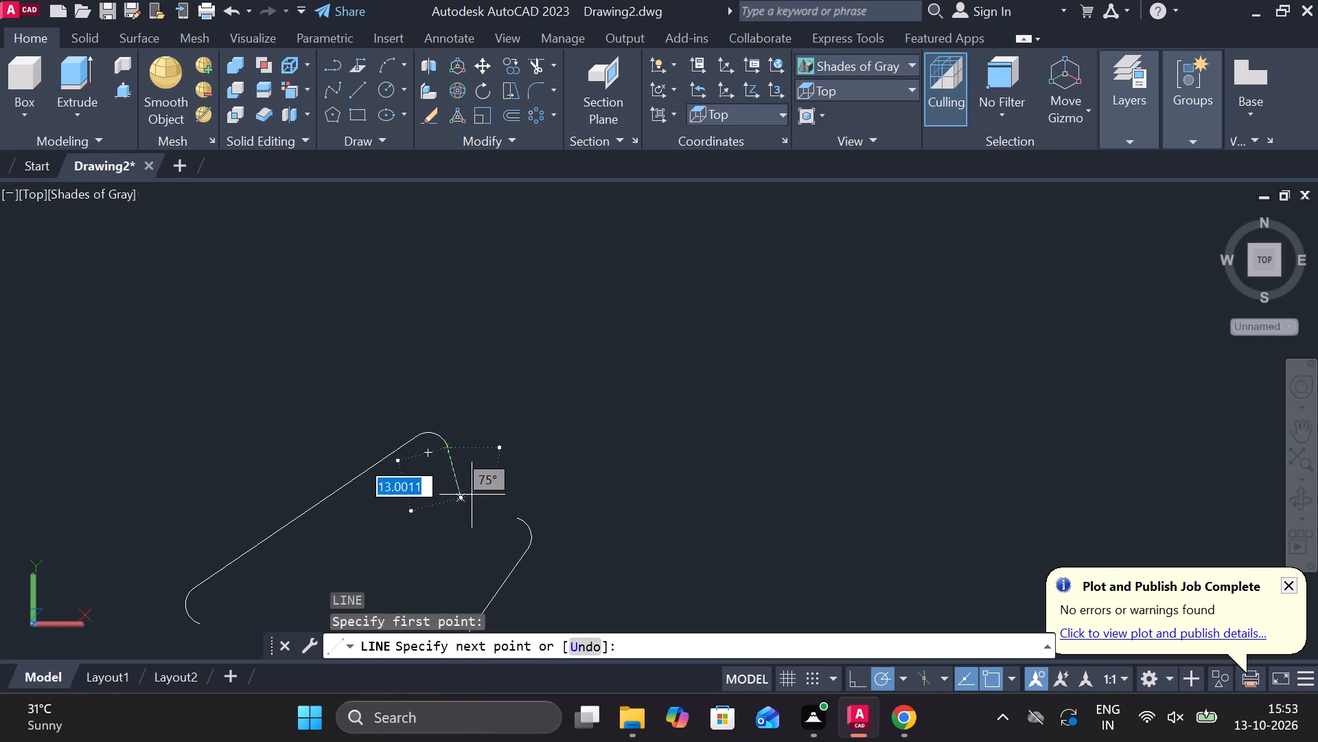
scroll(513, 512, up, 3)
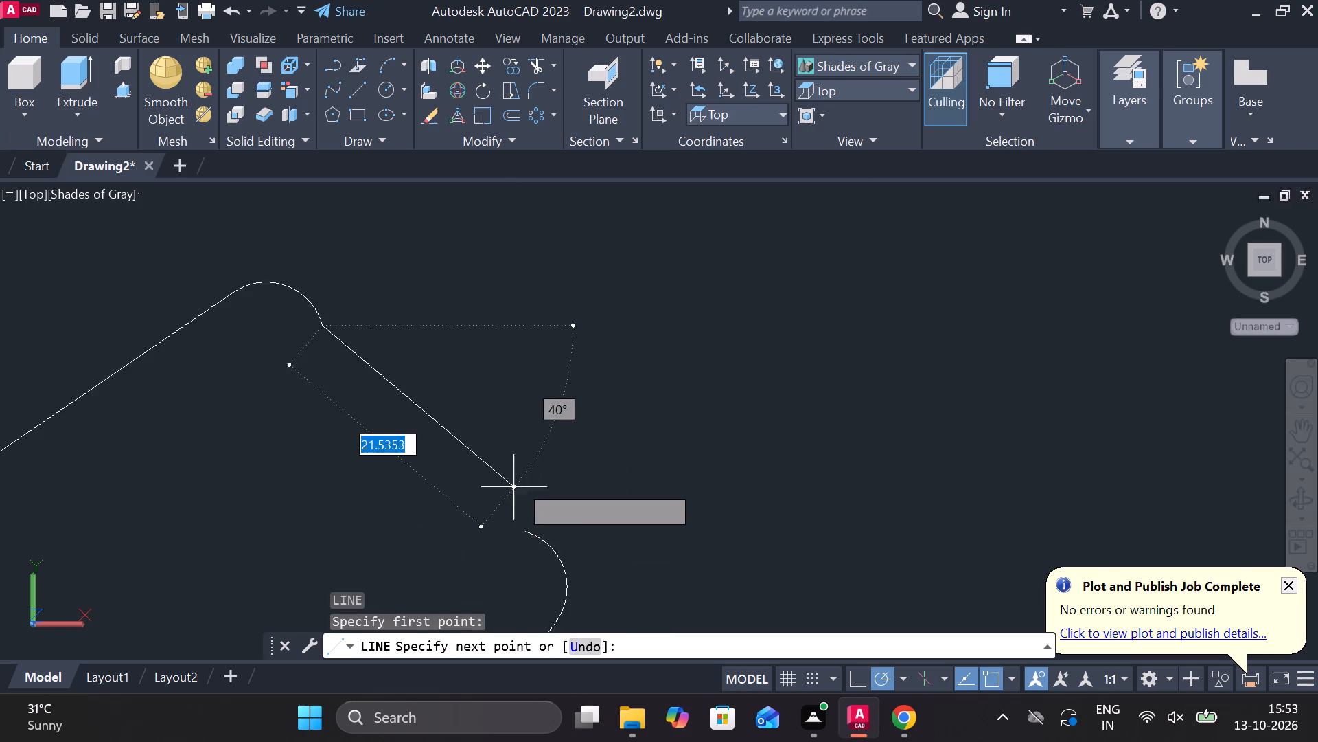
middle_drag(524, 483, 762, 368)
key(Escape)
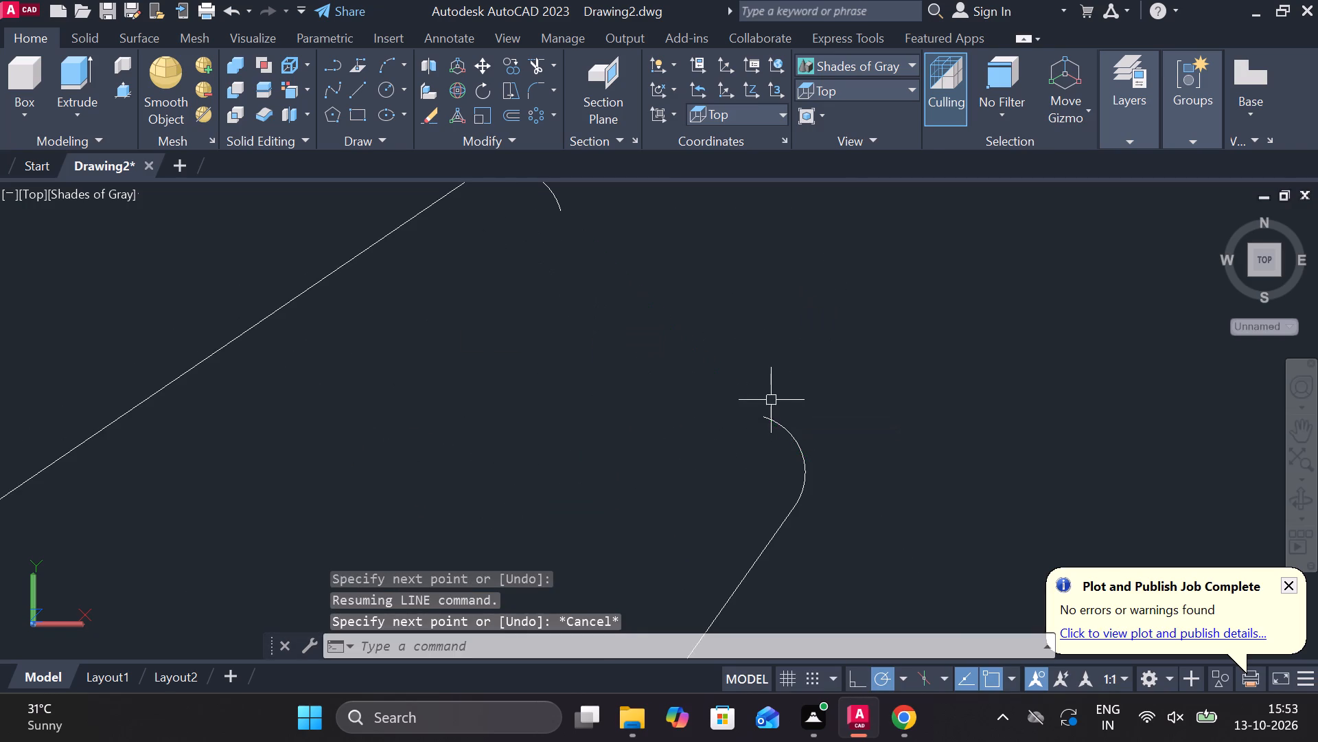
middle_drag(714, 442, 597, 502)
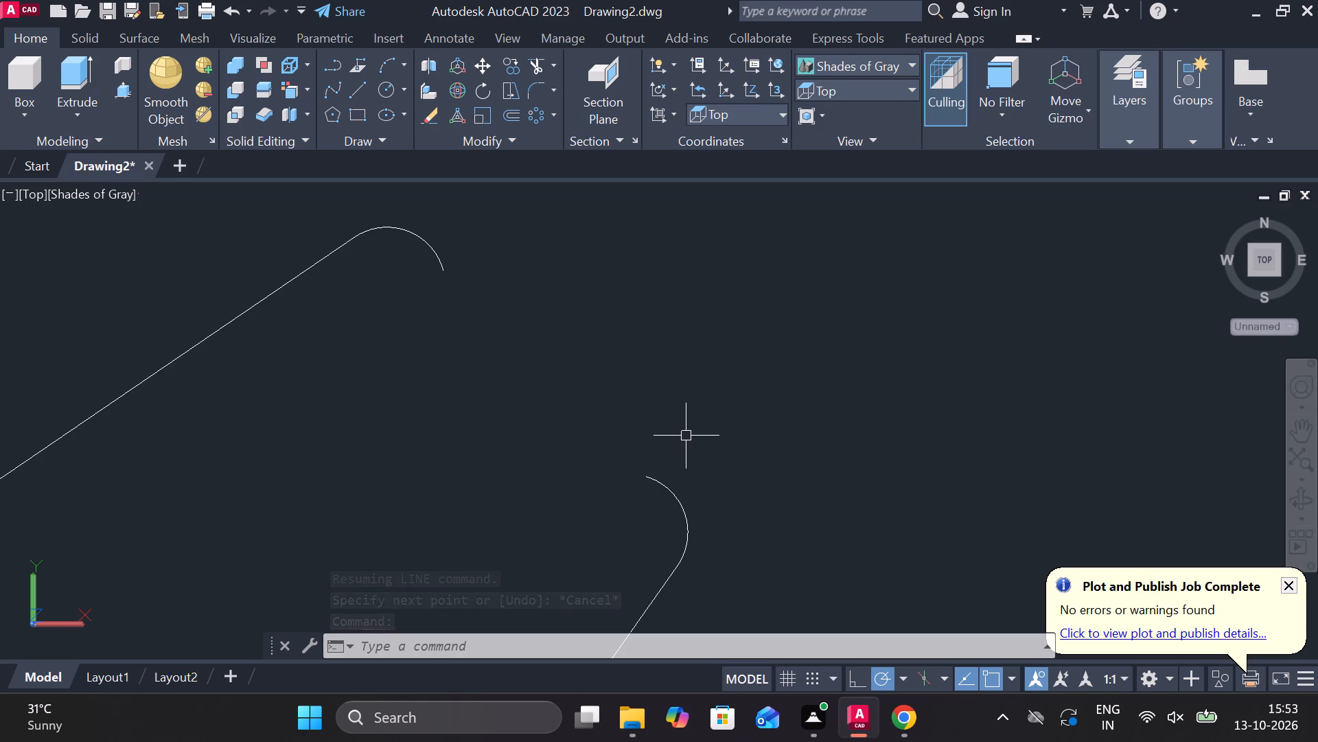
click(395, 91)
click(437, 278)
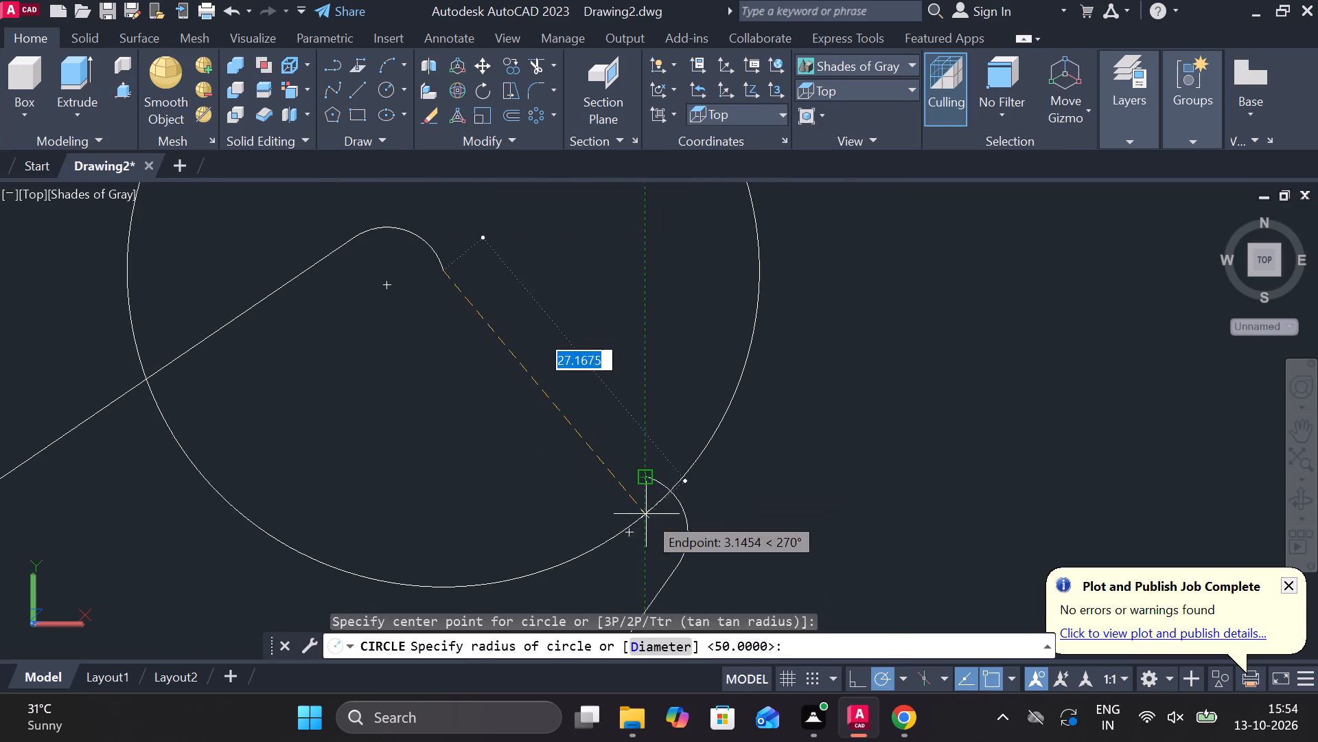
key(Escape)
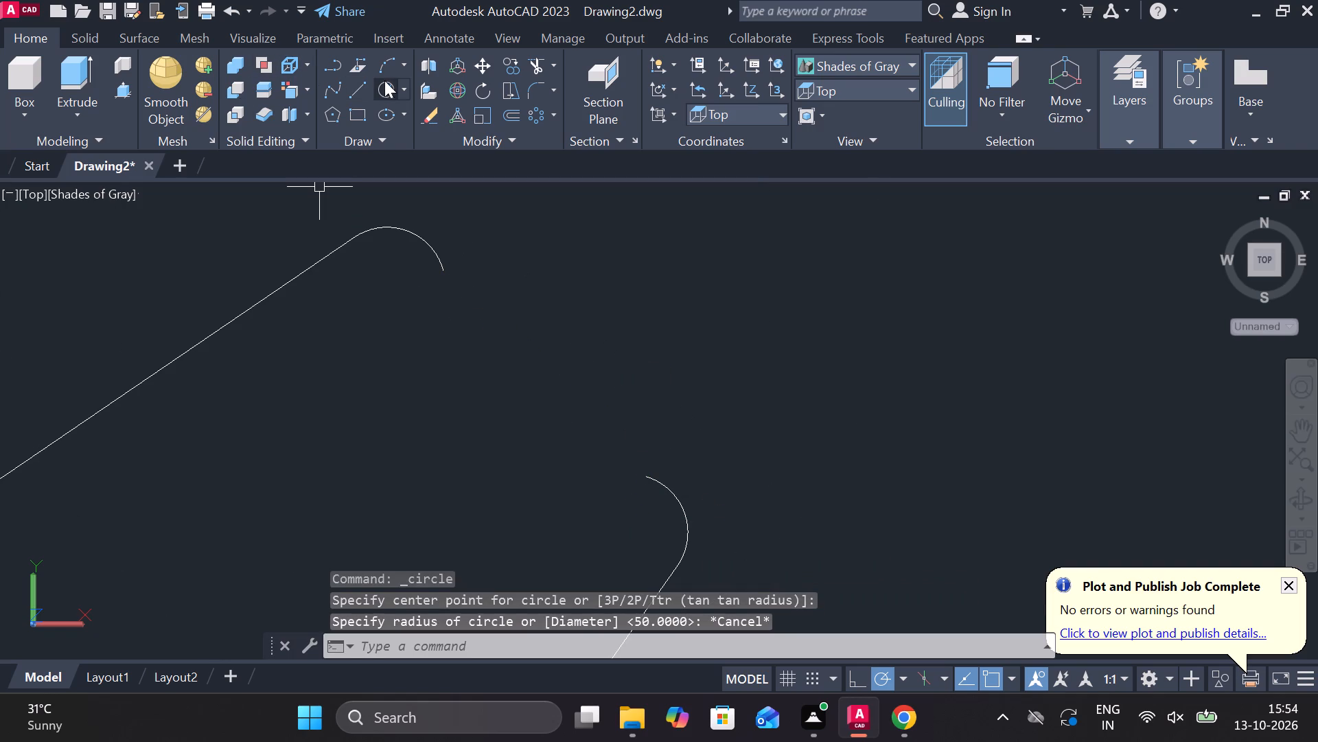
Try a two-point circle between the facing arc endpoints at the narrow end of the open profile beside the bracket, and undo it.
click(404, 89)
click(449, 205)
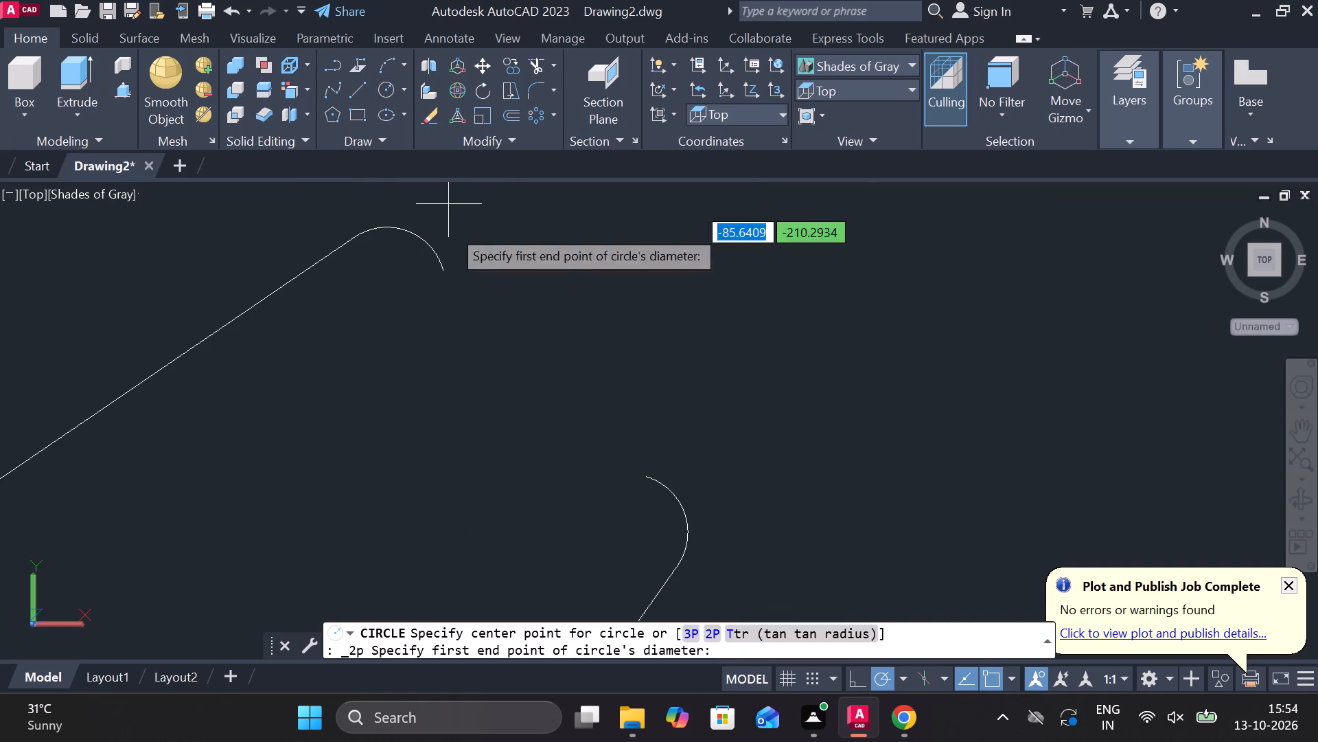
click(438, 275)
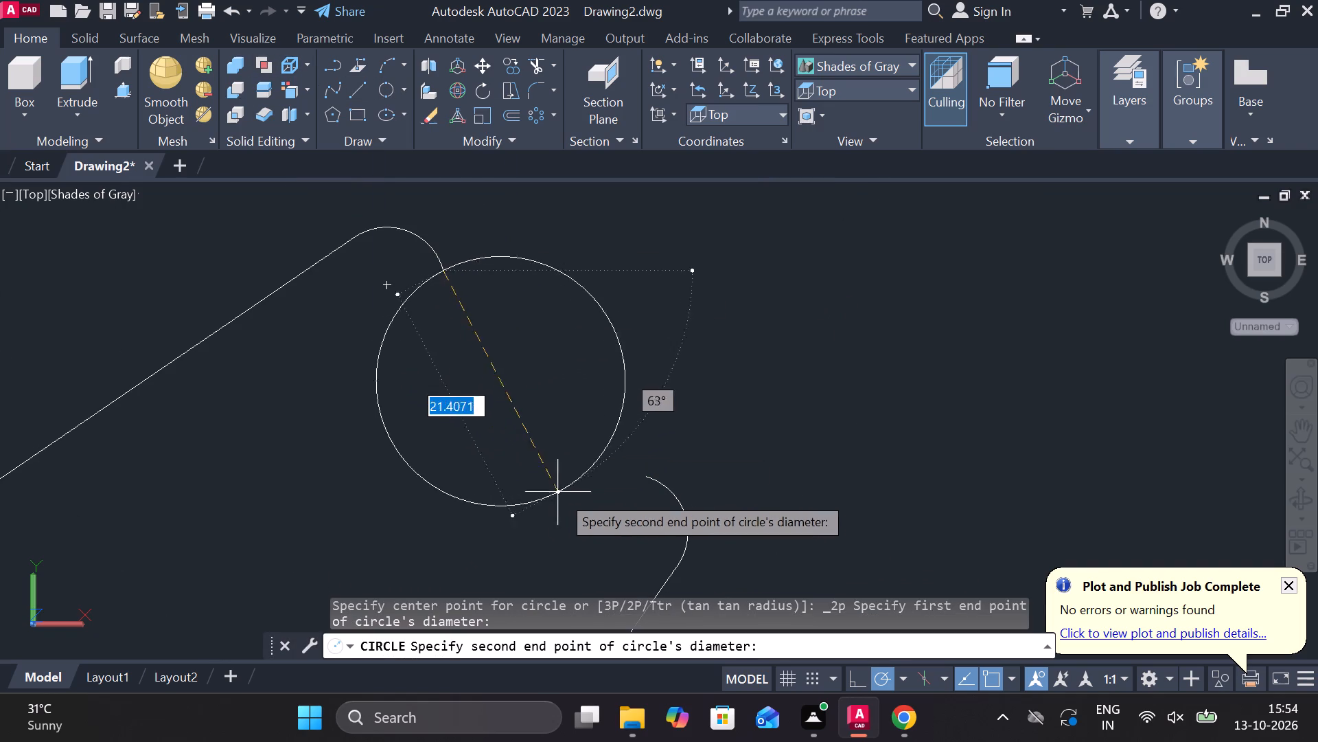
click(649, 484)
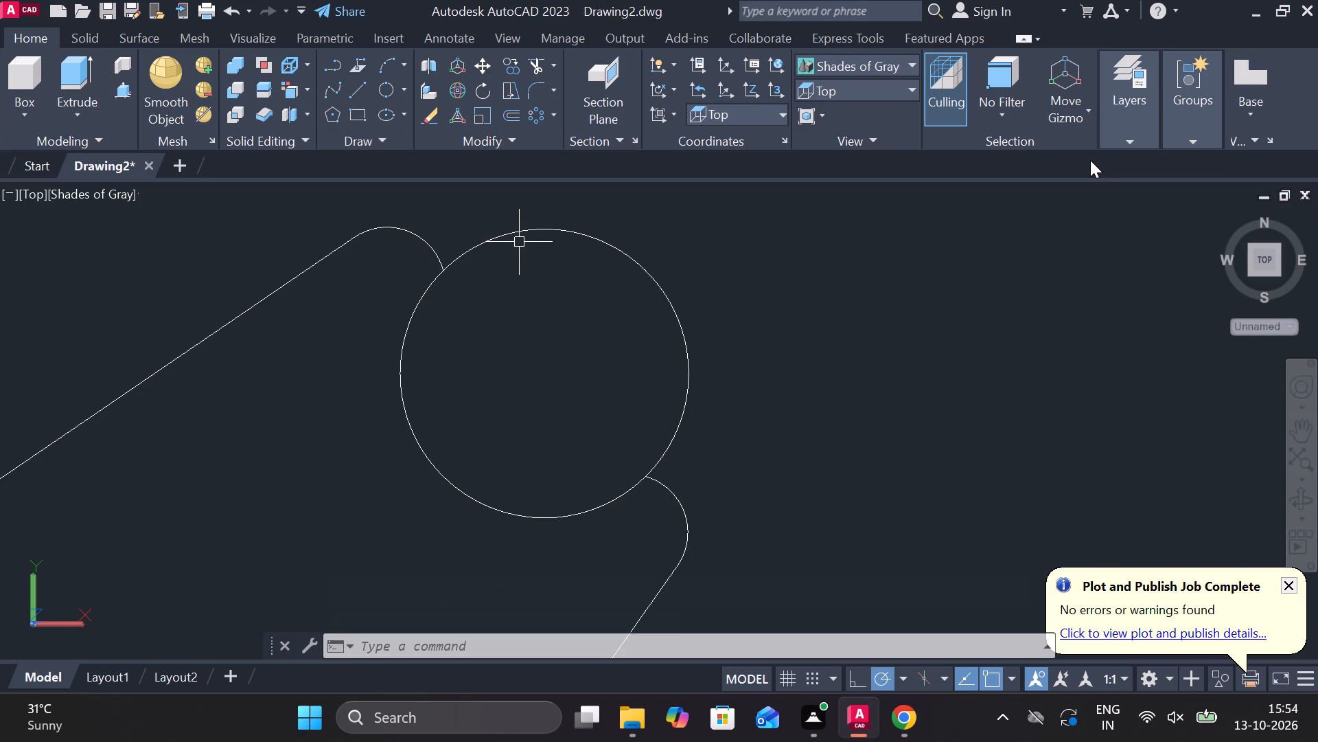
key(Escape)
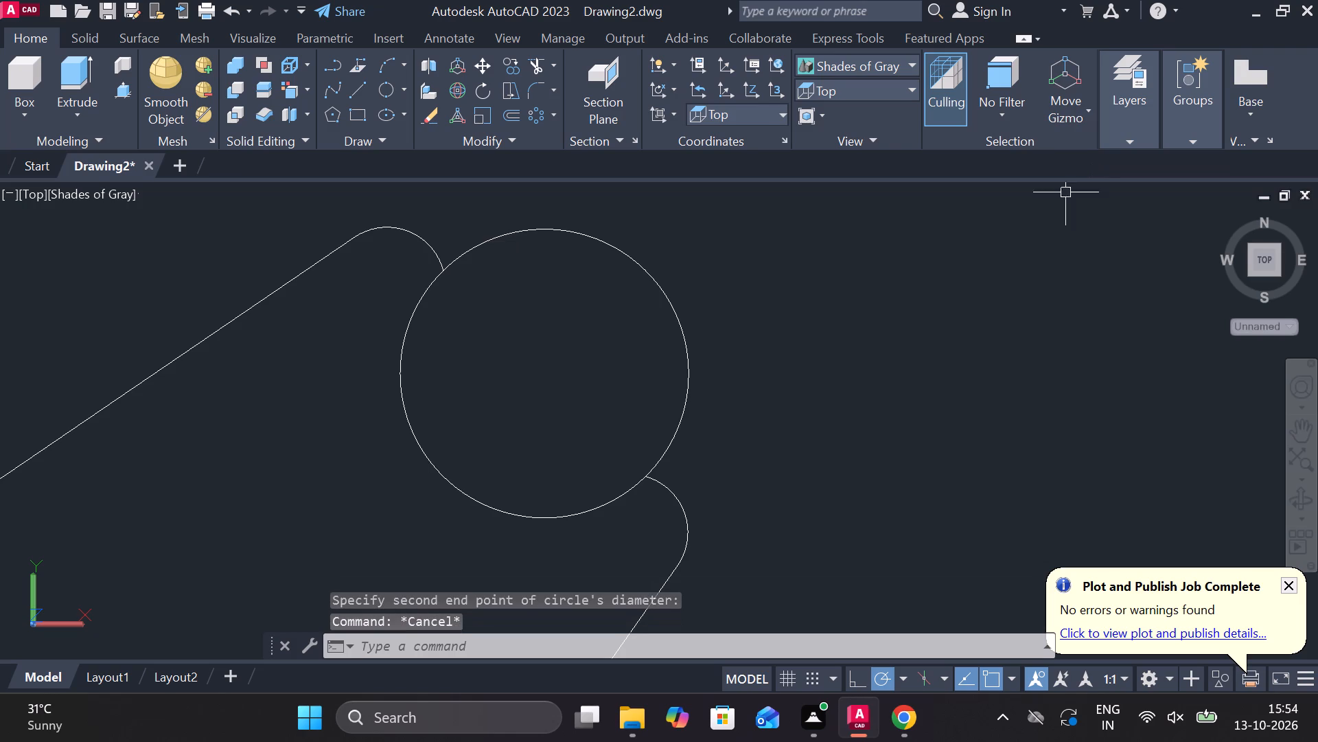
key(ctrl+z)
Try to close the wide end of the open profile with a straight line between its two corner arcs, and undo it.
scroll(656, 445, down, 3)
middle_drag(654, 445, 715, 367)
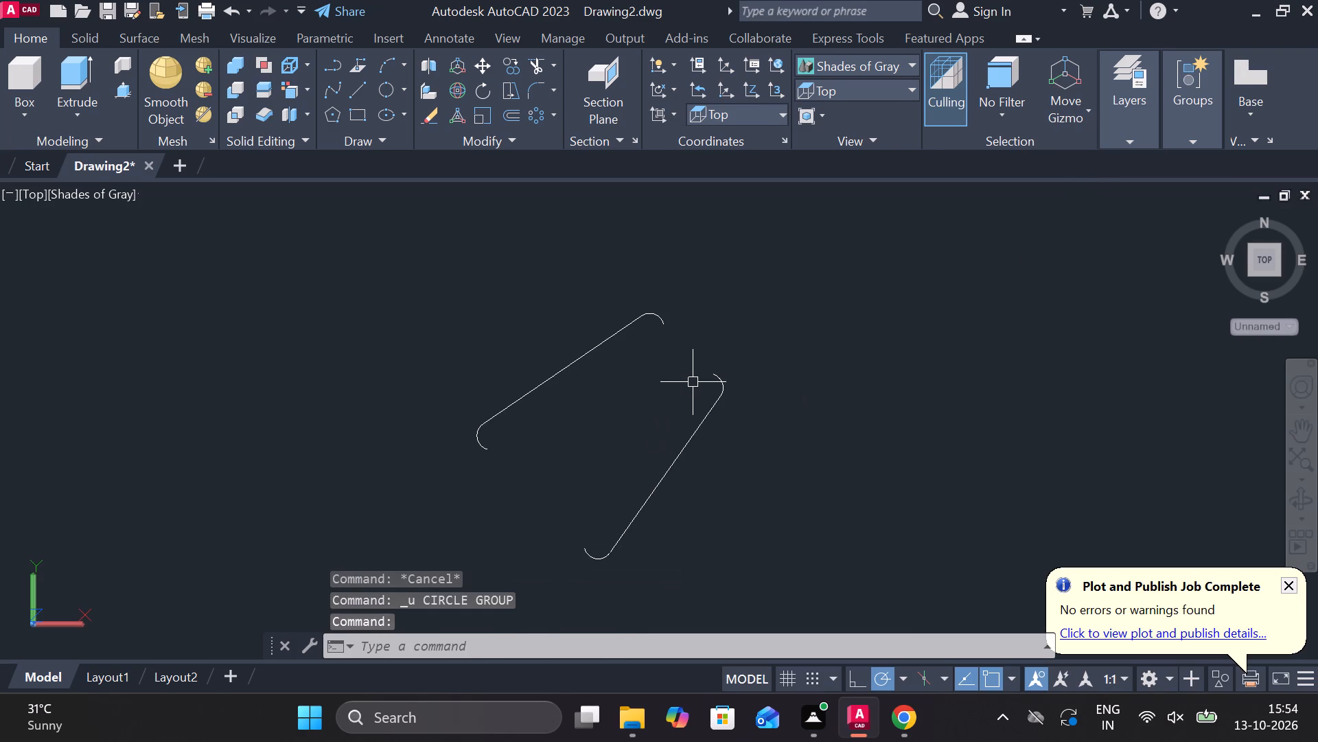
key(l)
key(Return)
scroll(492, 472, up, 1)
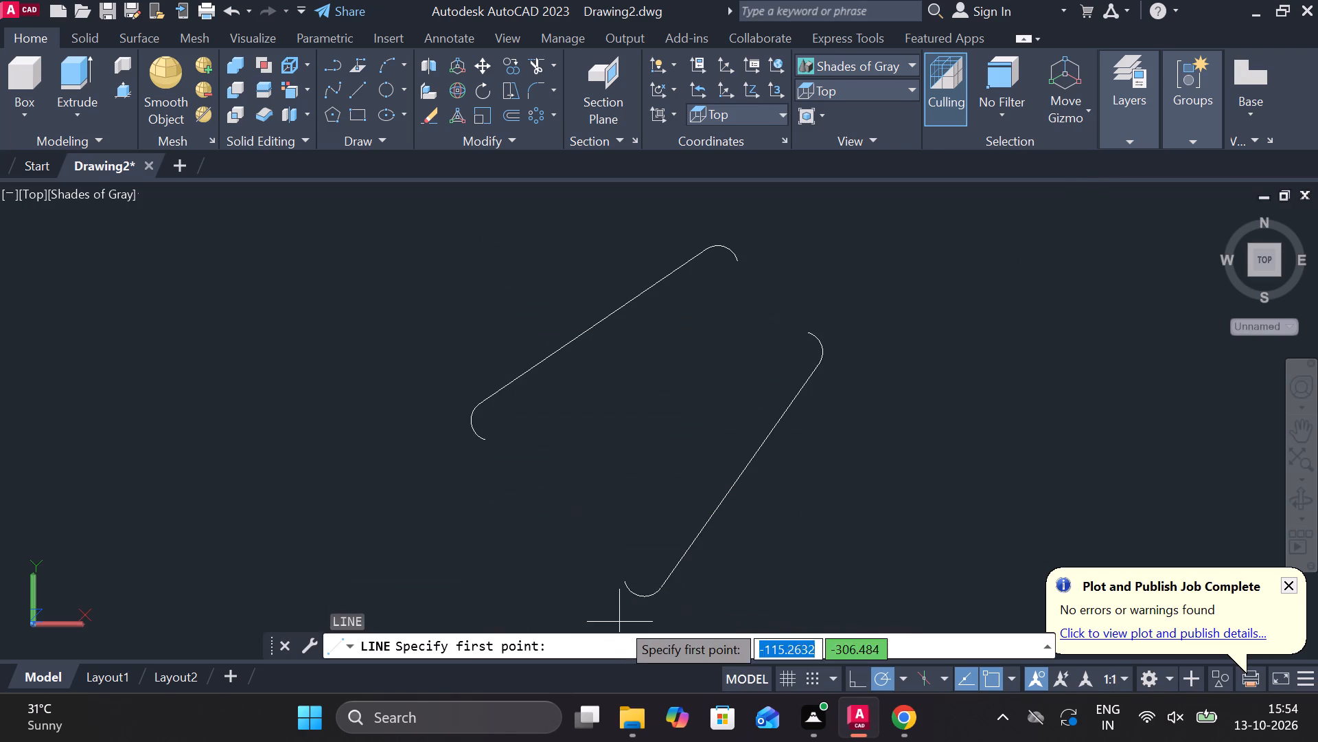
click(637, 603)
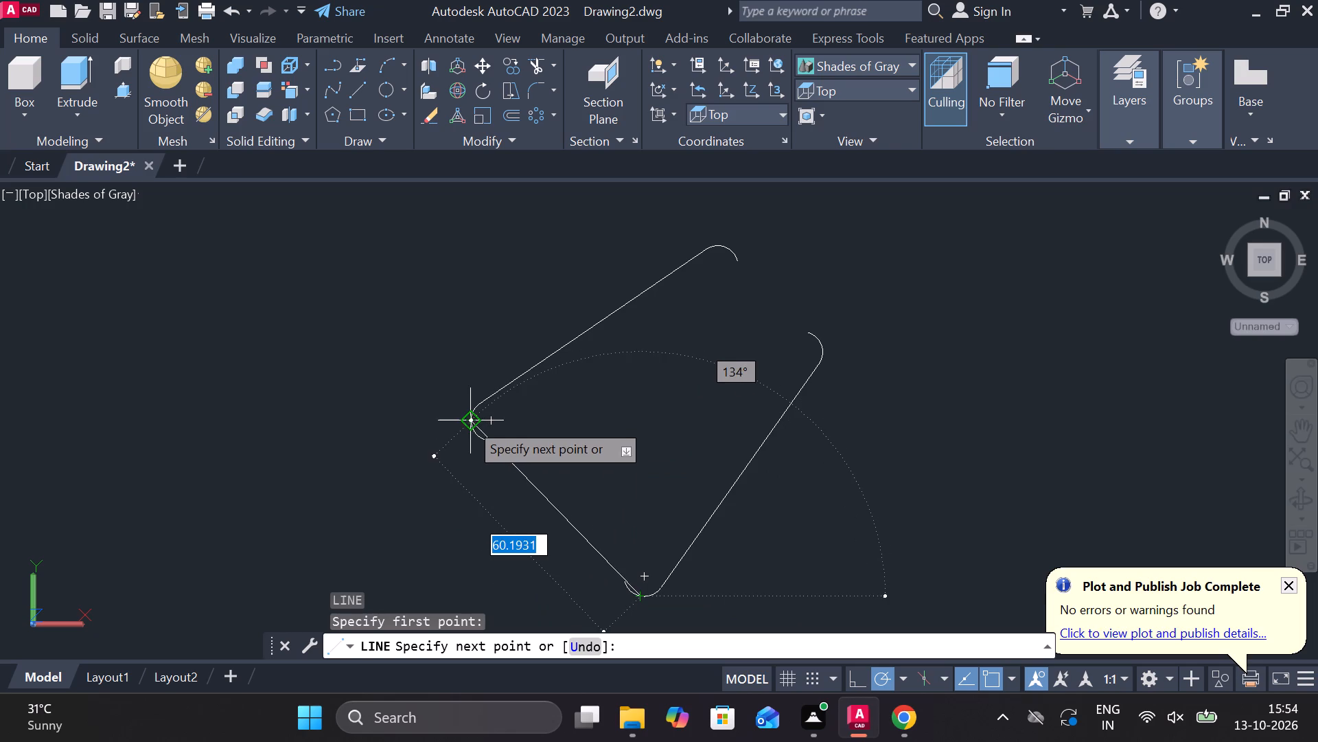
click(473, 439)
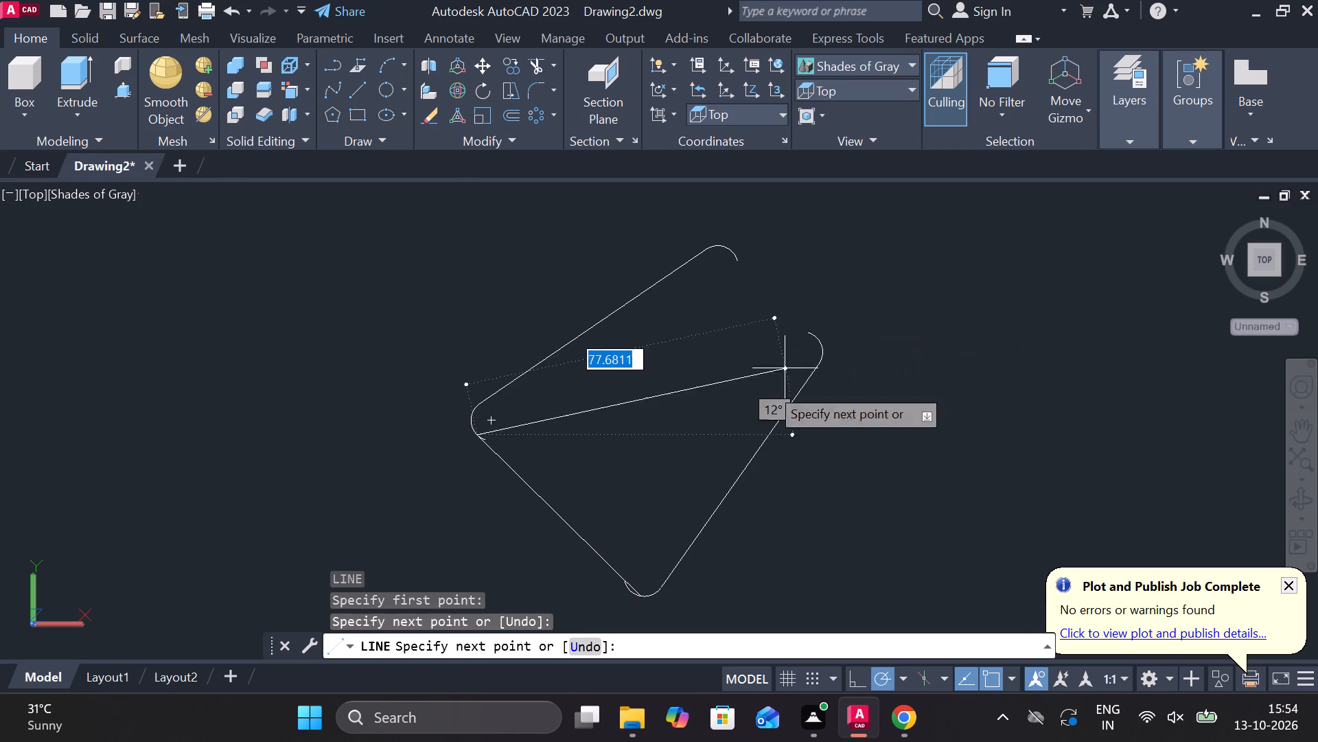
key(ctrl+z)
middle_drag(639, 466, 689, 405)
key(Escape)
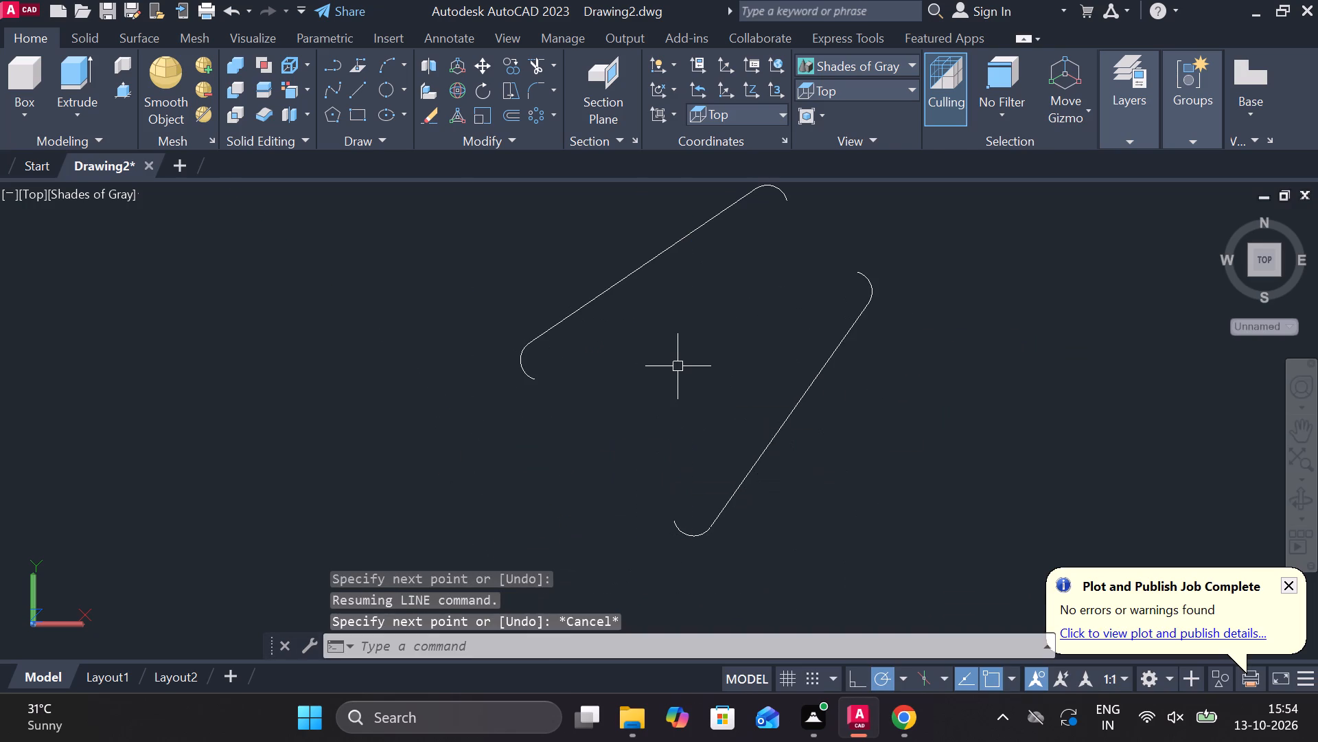
Draw a straight line closing the wide end of the open profile, from one corner arc to the other.
key(l)
key(Return)
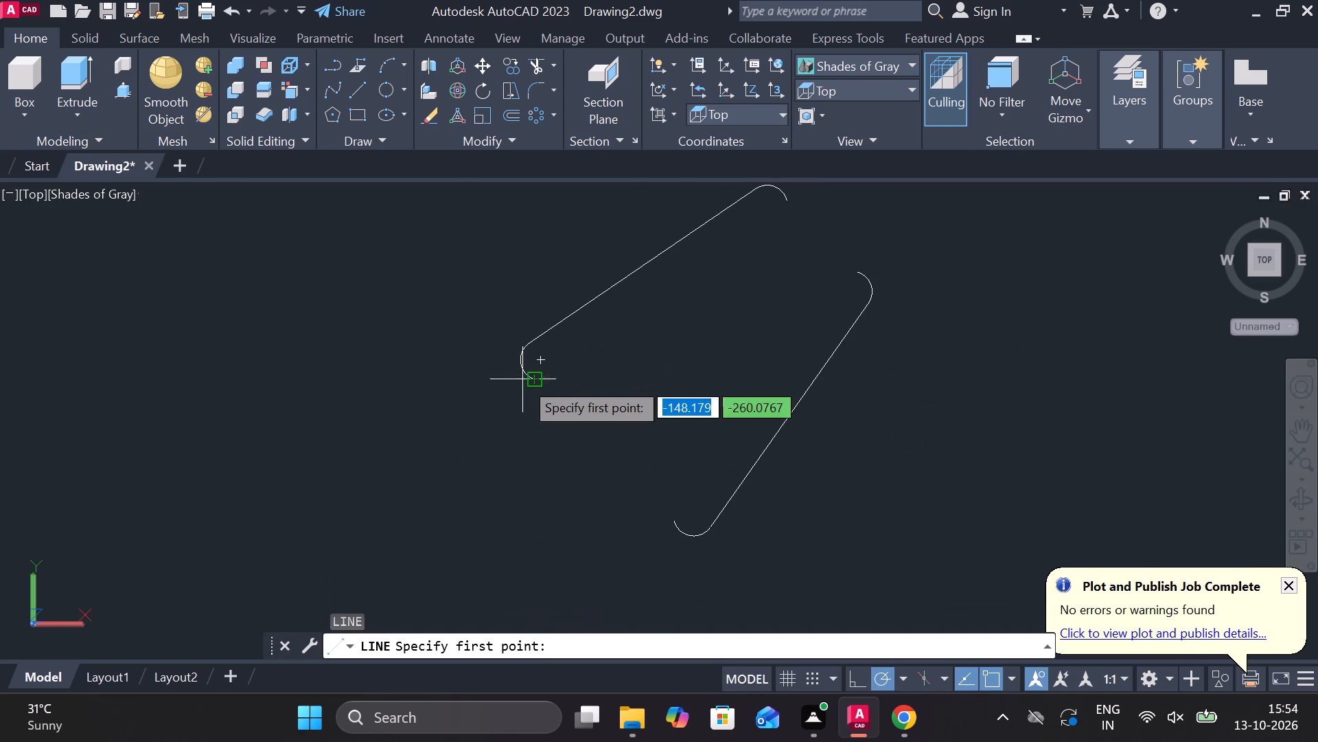
scroll(523, 380, up, 3)
click(520, 355)
middle_drag(682, 511, 629, 474)
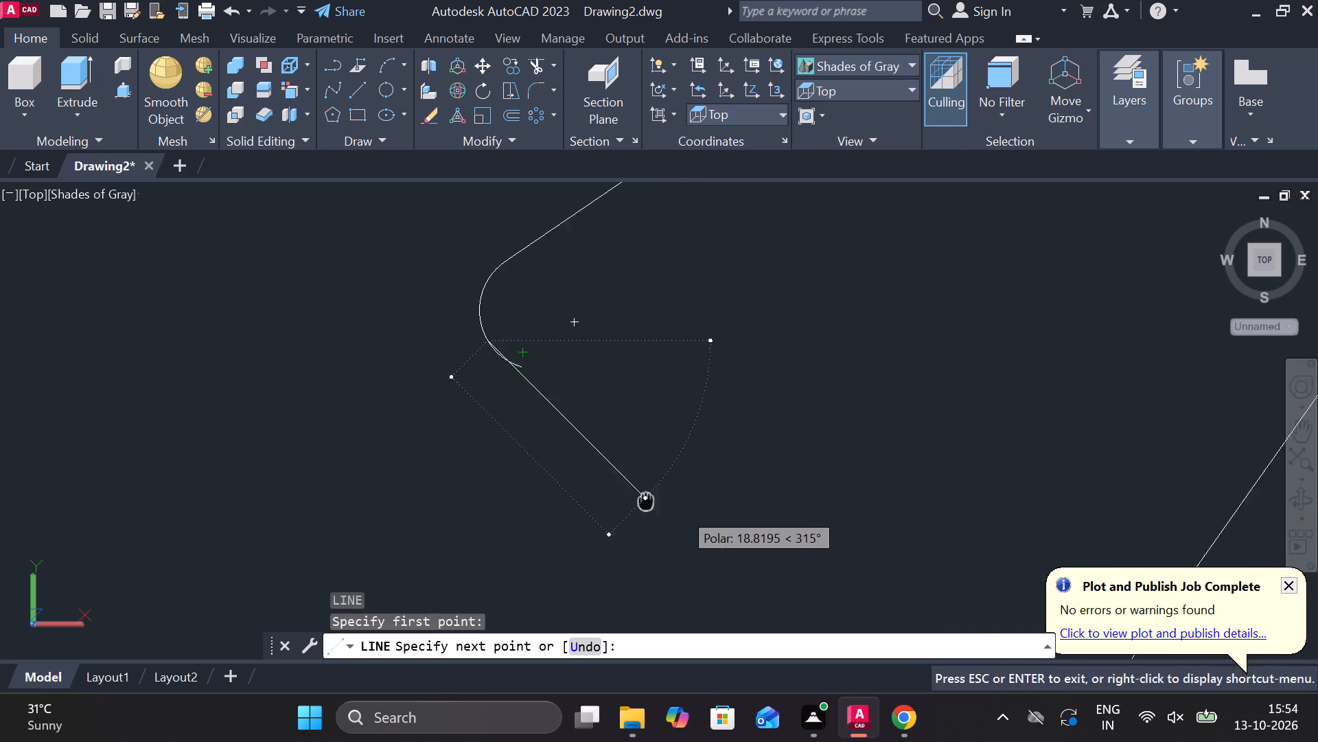
middle_drag(629, 474, 594, 331)
scroll(745, 509, down, 2)
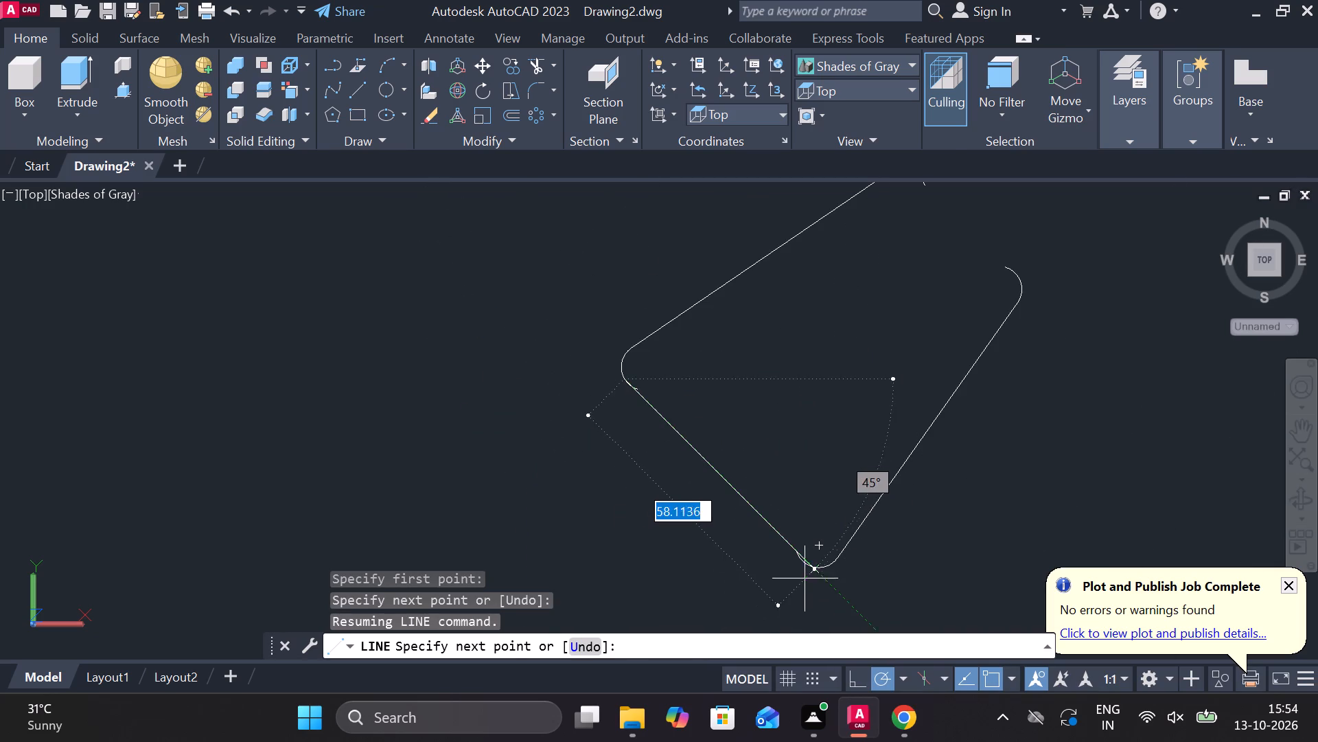
click(805, 575)
key(Escape)
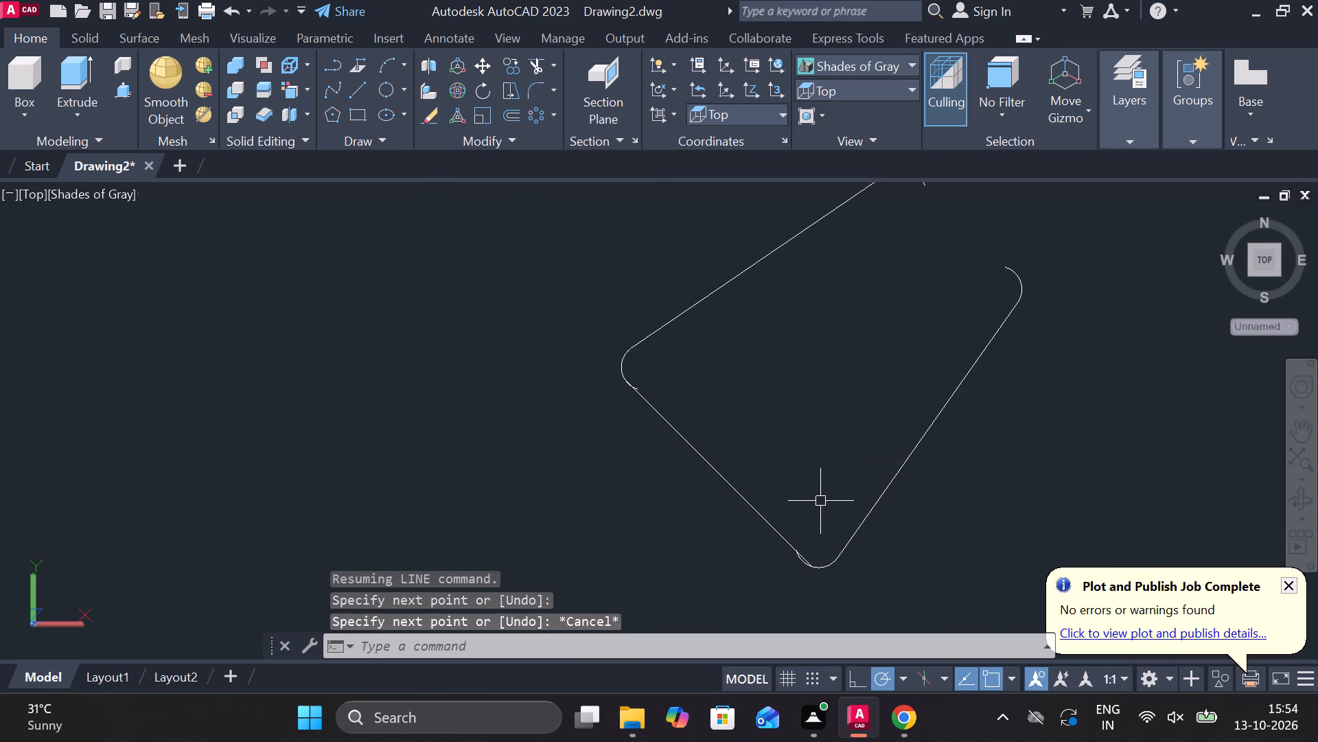
Trim the surplus arc and line ends at both corners of the profile's wide end.
text(tr)
key(space)
scroll(802, 578, up, 2)
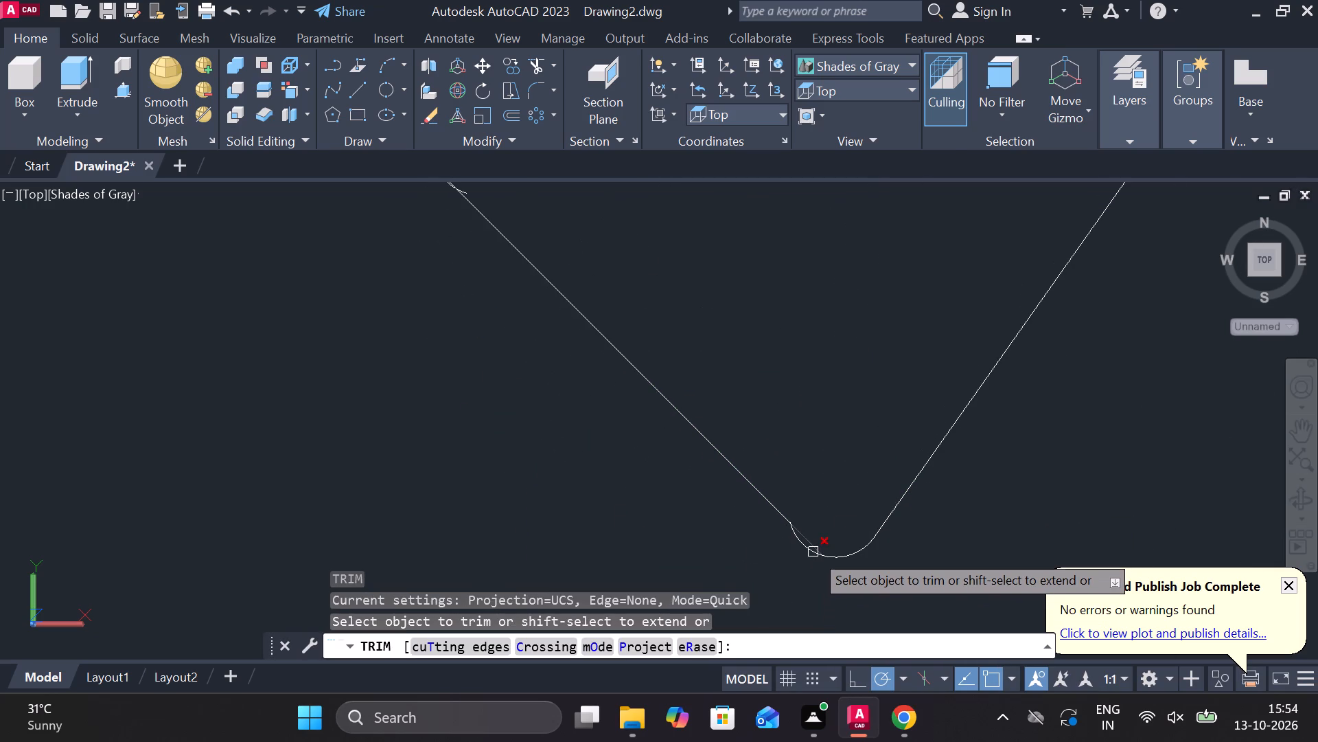
click(802, 547)
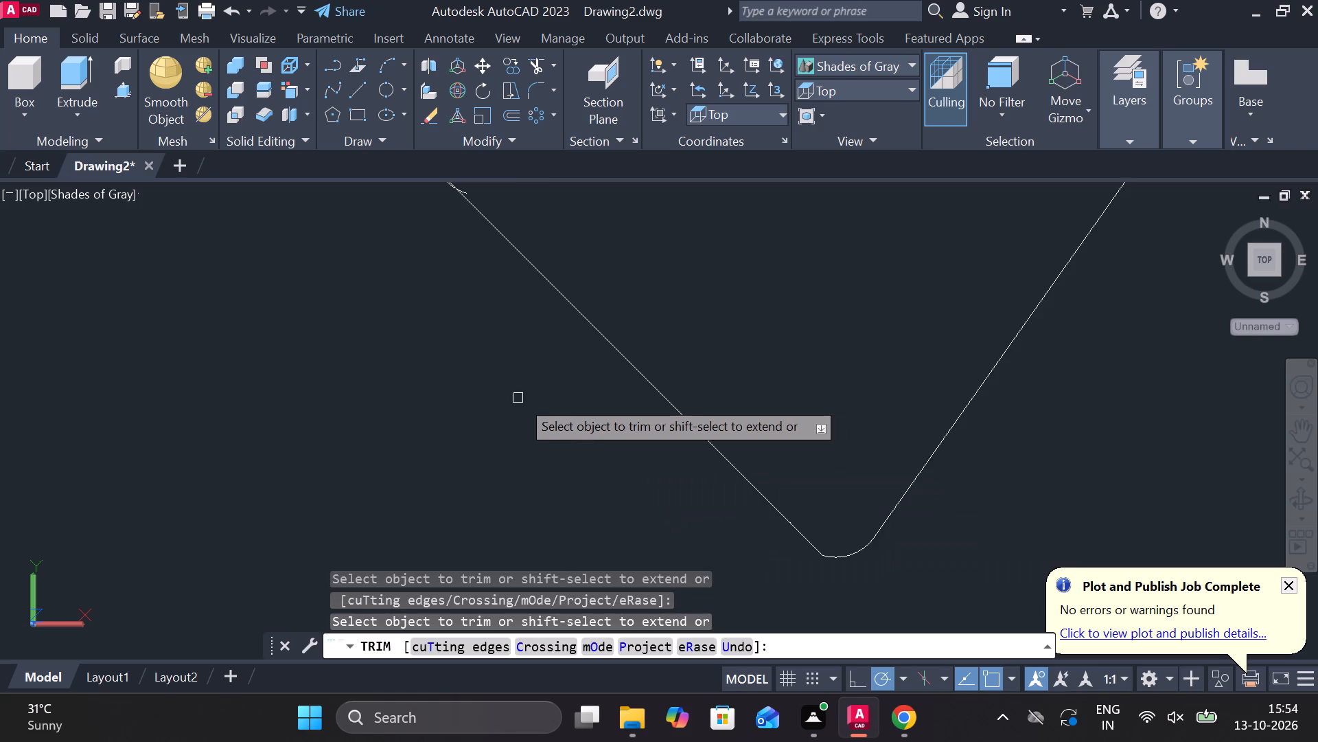
middle_drag(568, 449, 623, 542)
scroll(503, 265, up, 3)
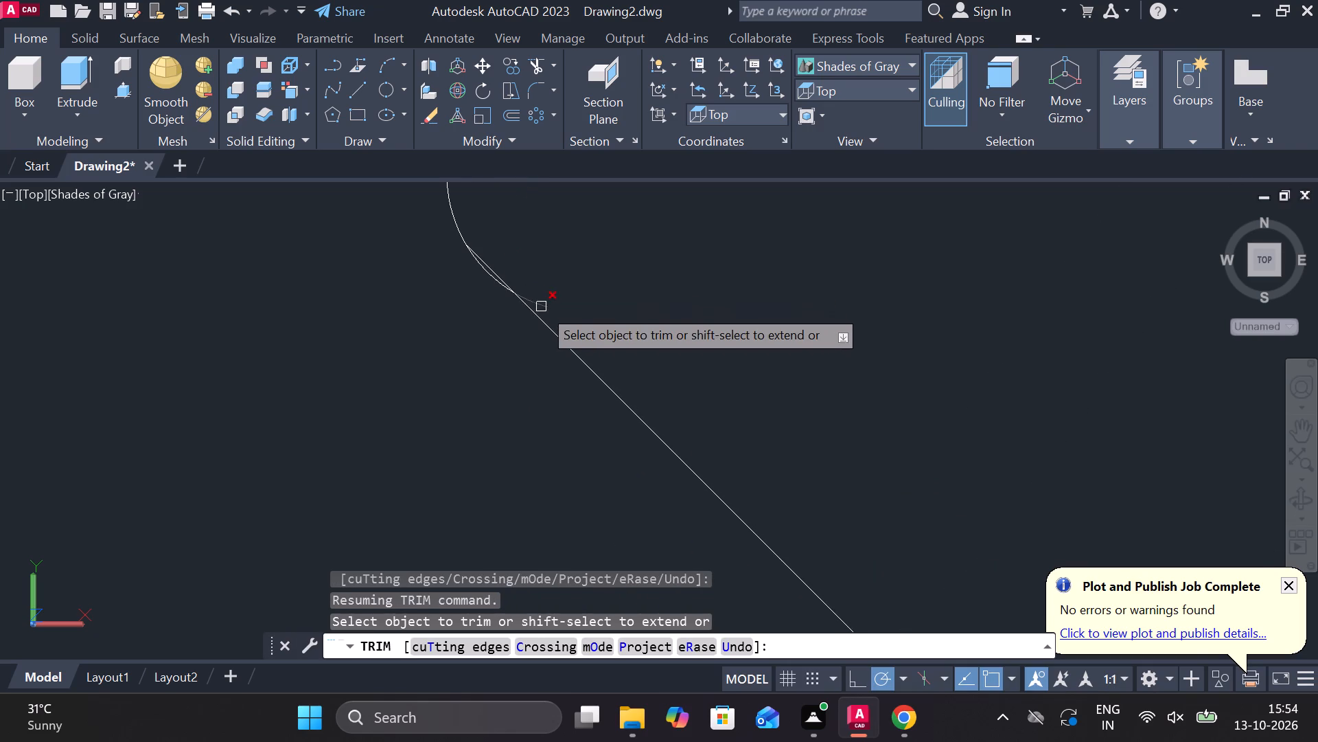
click(542, 307)
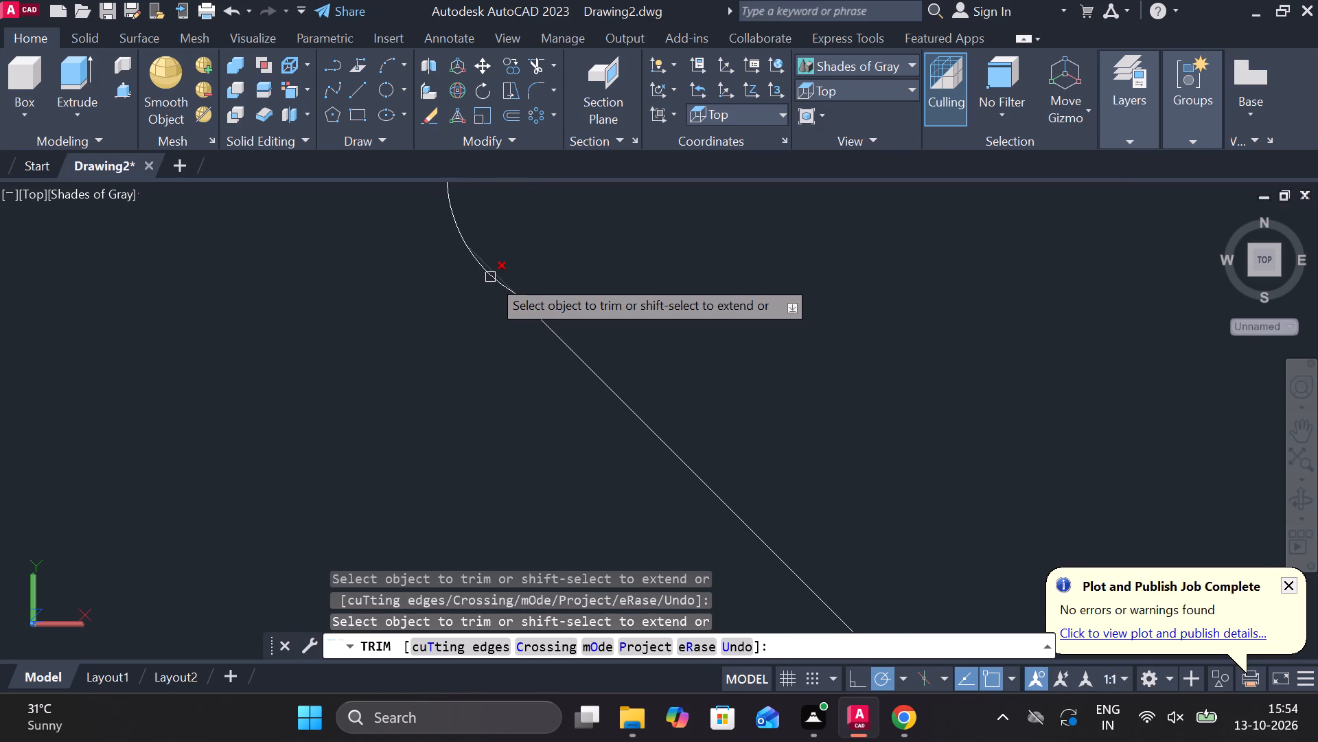
scroll(480, 292, up, 2)
click(510, 262)
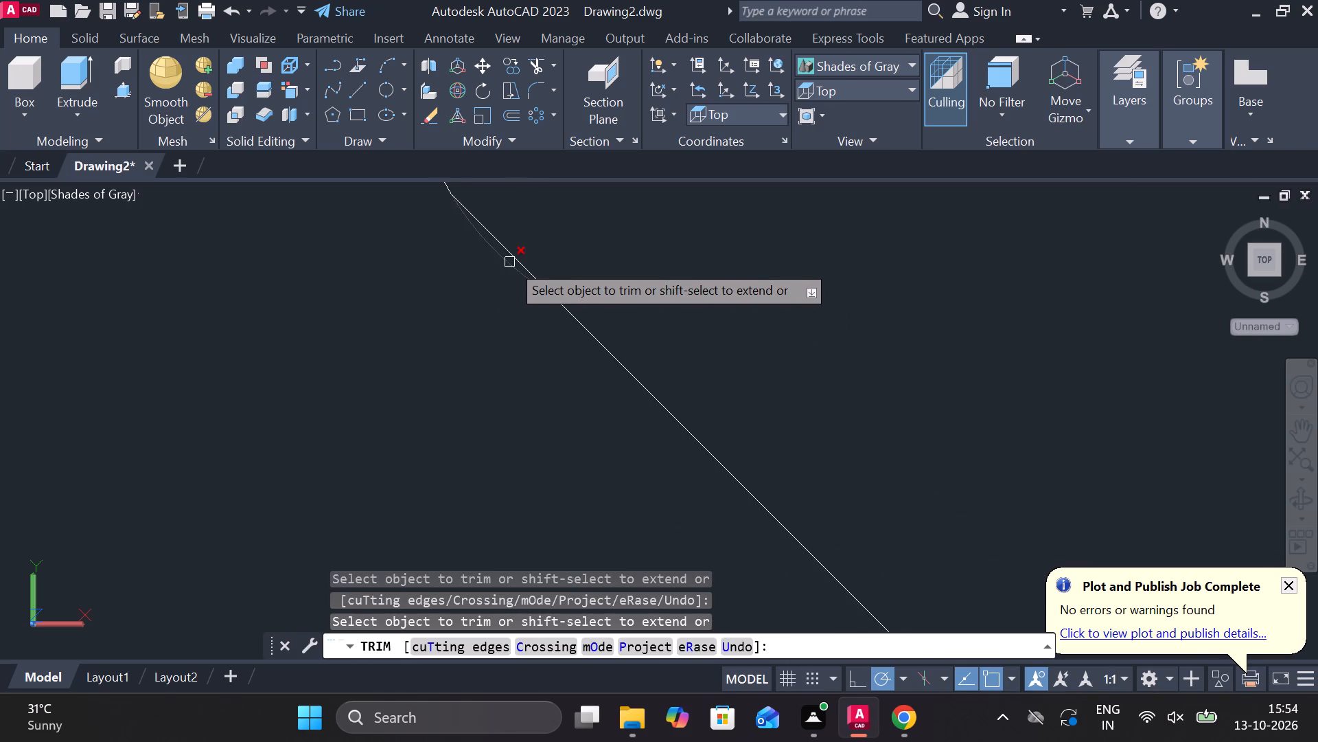
scroll(499, 264, down, 4)
scroll(642, 293, down, 2)
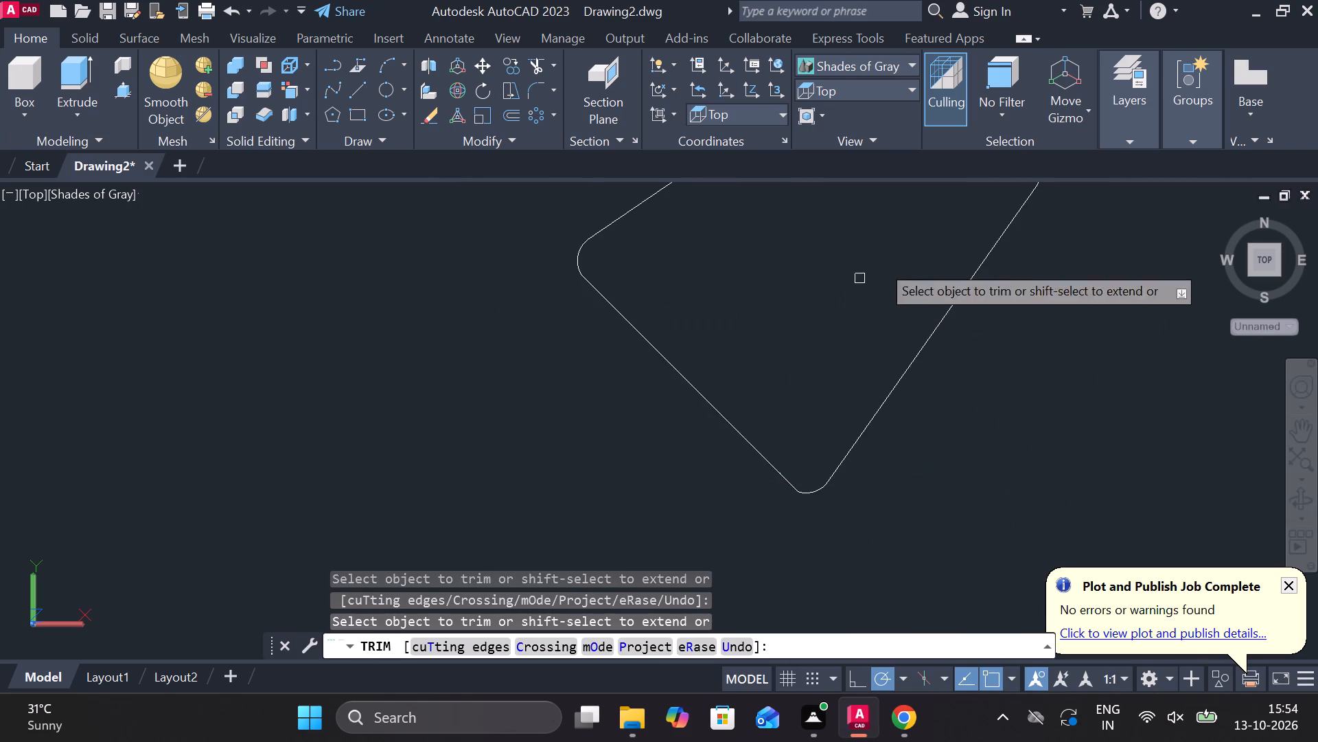
middle_drag(888, 260, 627, 488)
key(Escape)
Draw a straight line across the narrow end of the profile between its two corner arcs.
key(l)
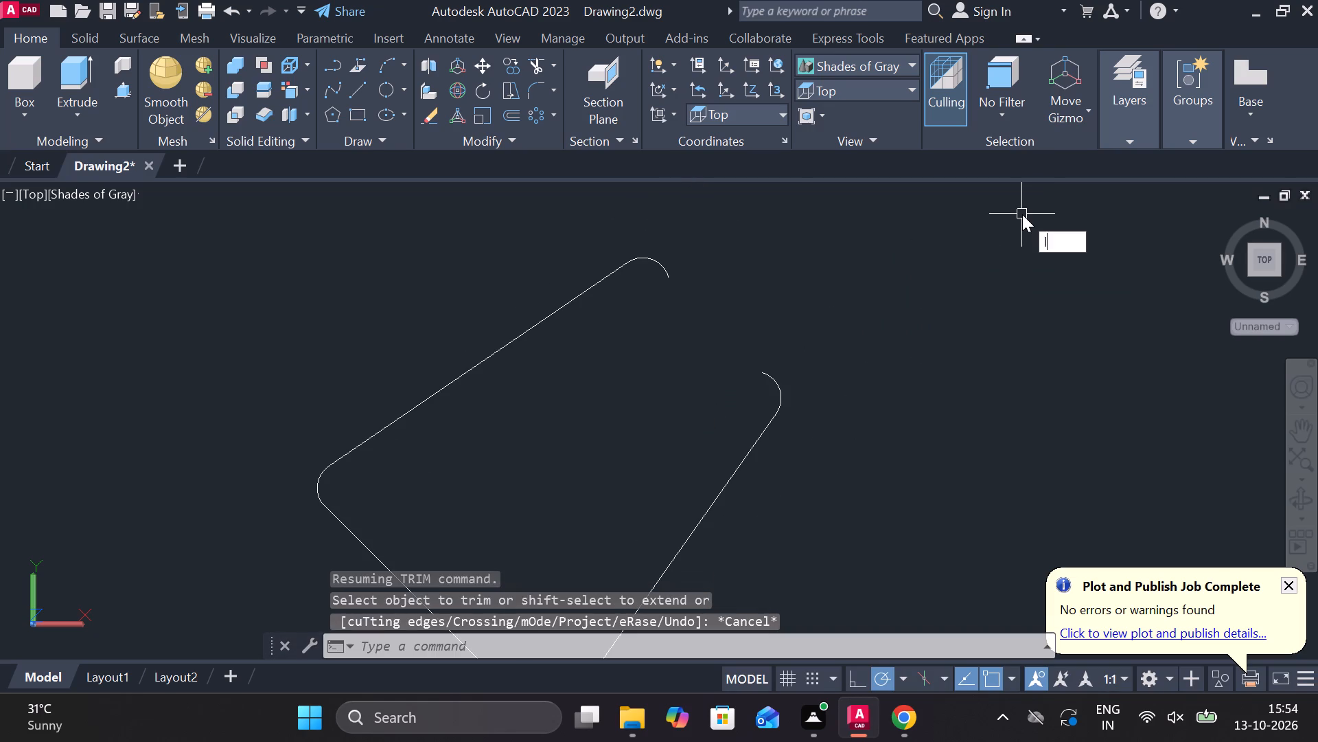
key(Return)
click(661, 269)
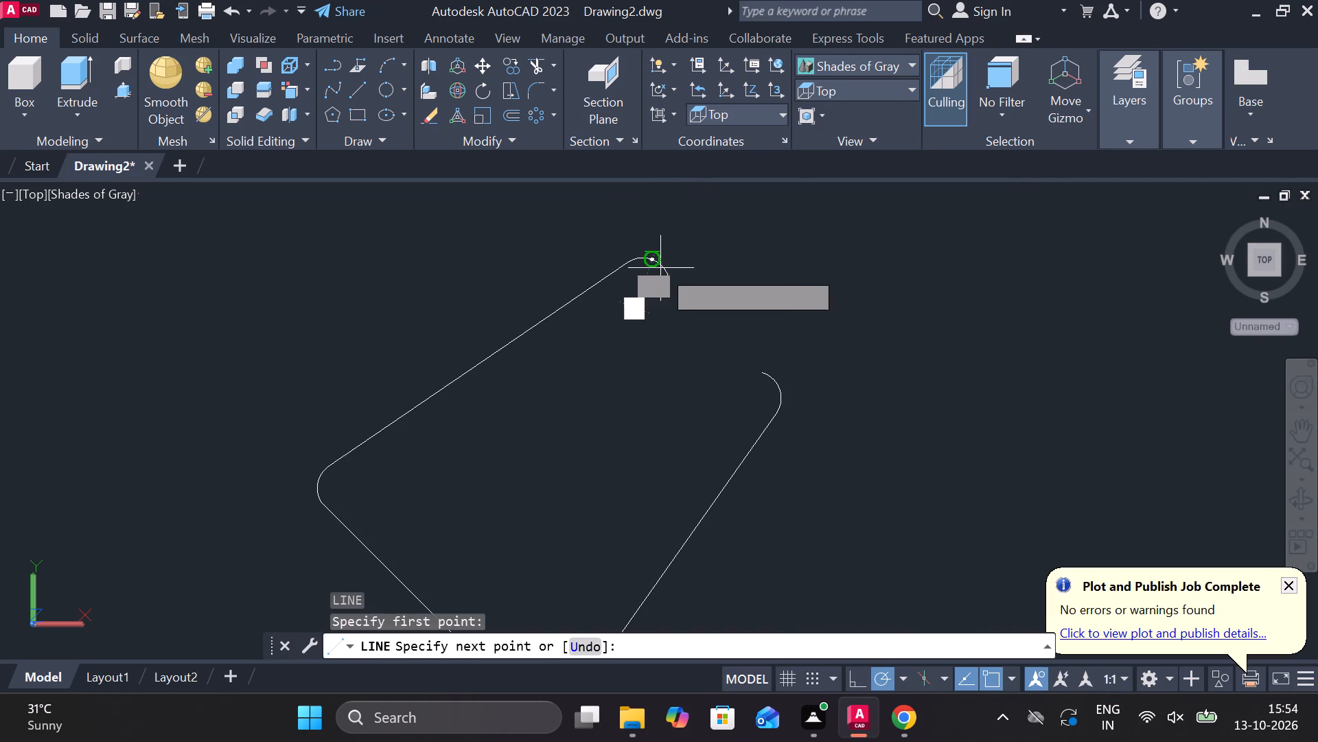
click(787, 383)
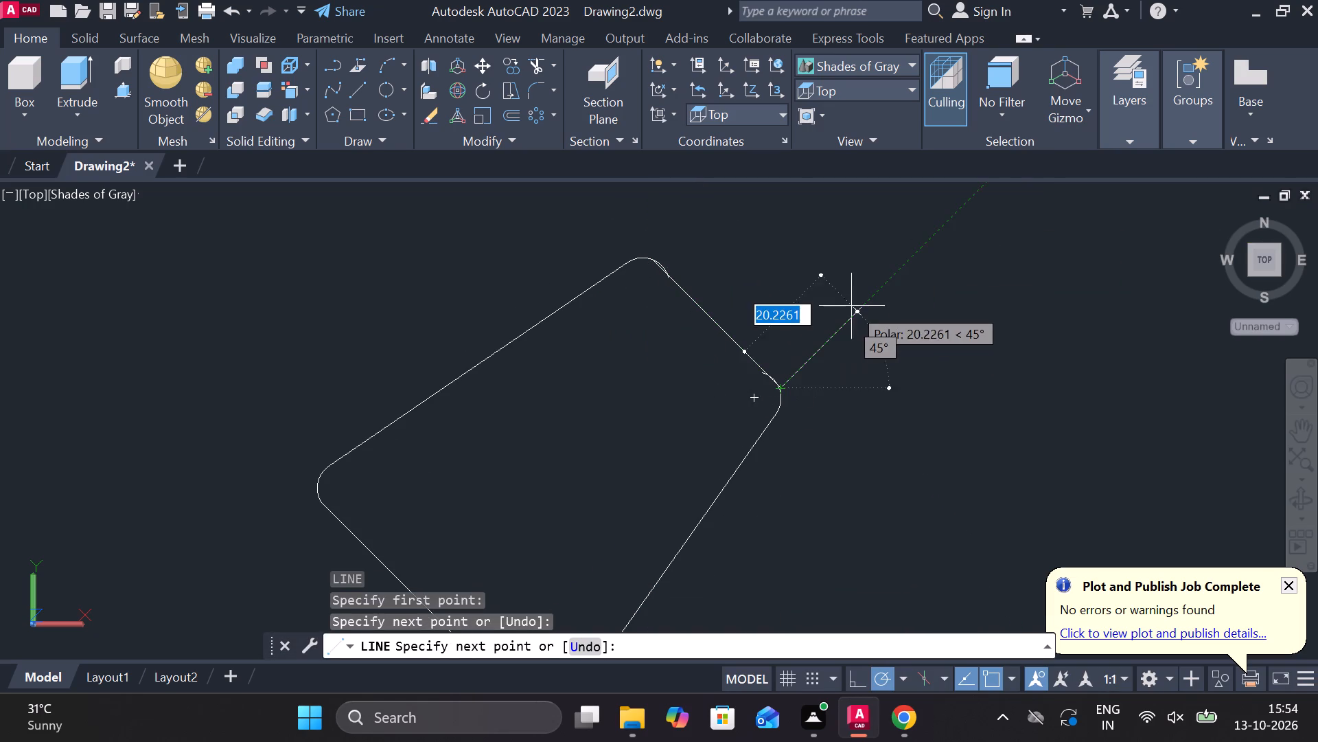
scroll(755, 289, up, 2)
key(Escape)
Trim the overlapping arc portions and stubs at both corners of the profile's narrow end.
text(tr)
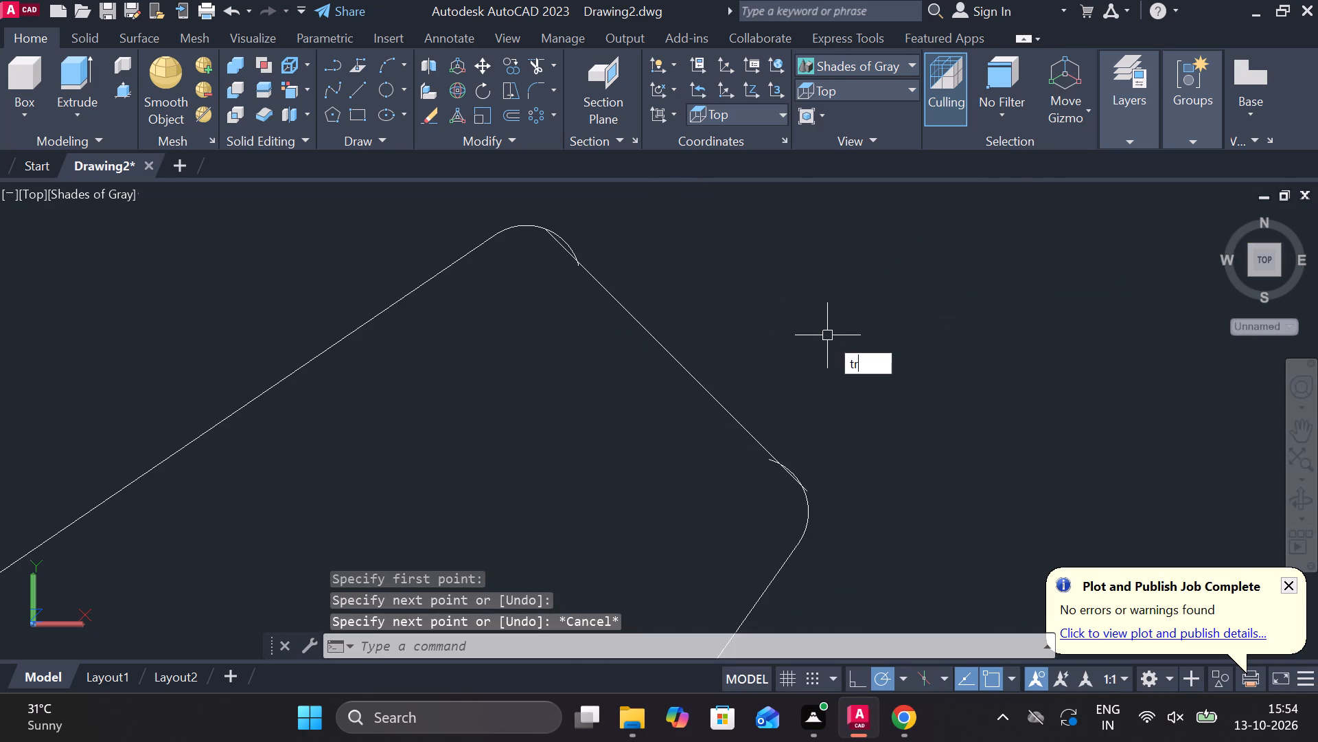
key(space)
scroll(785, 534, up, 3)
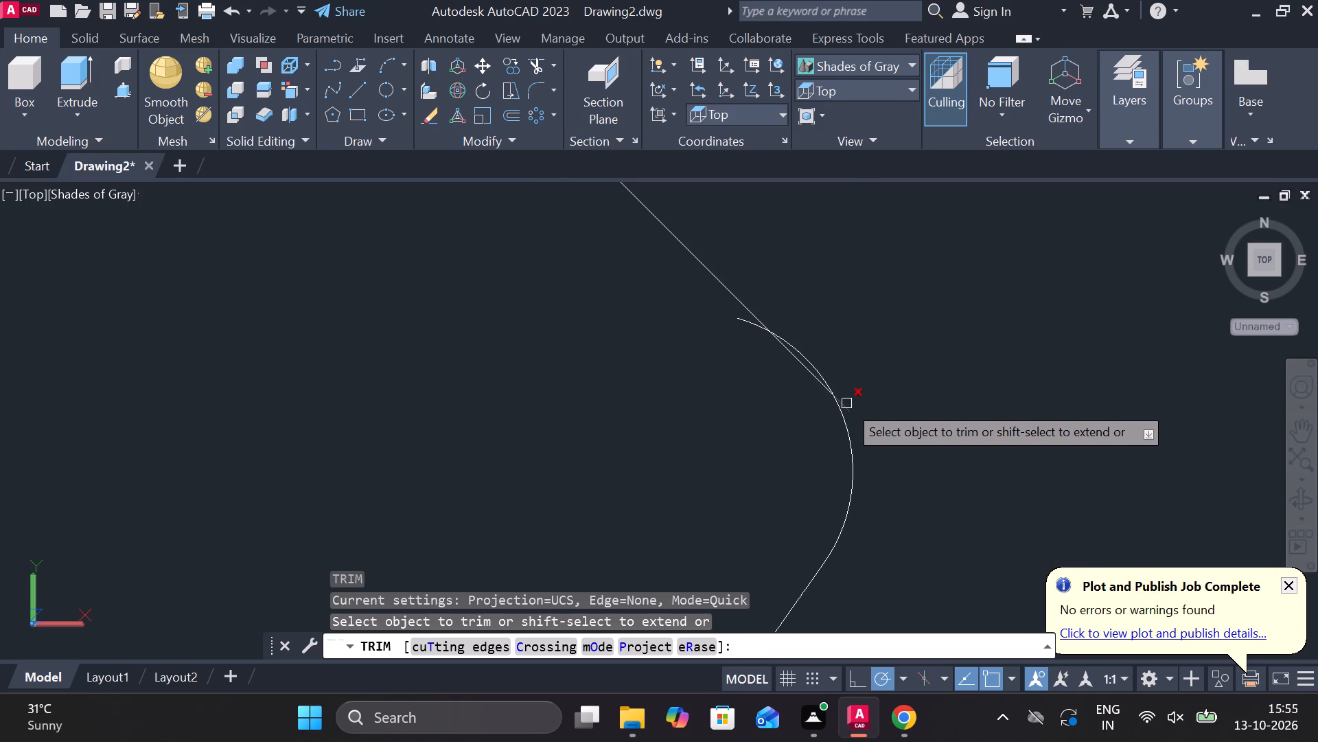
click(847, 404)
click(813, 368)
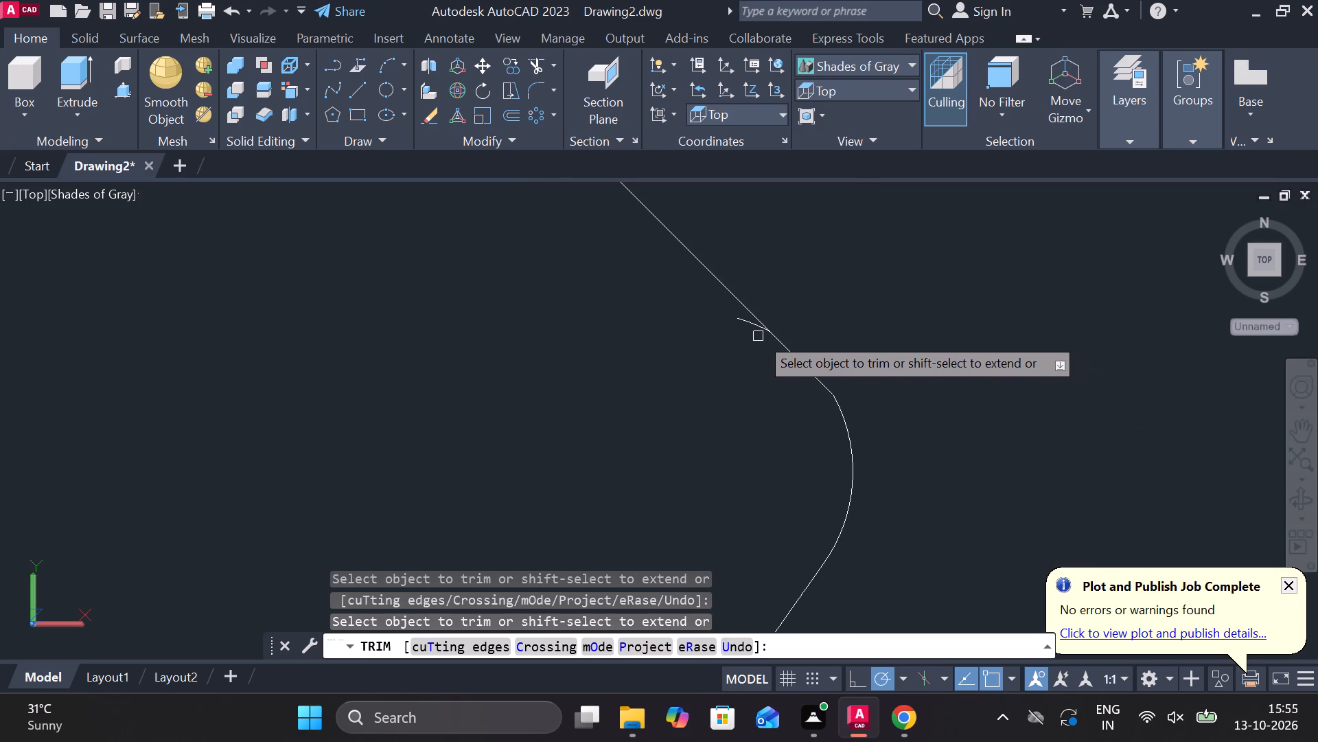
click(749, 327)
scroll(666, 335, down, 2)
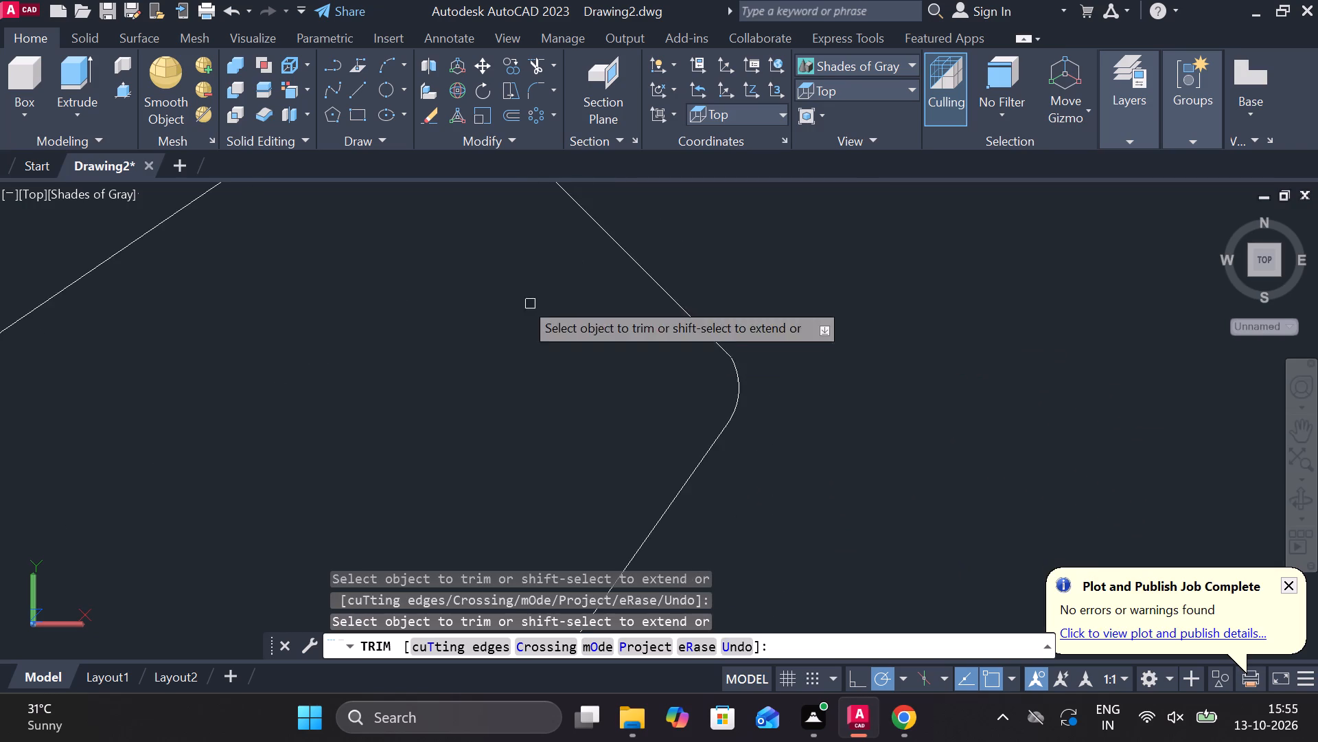
middle_drag(555, 335, 794, 681)
scroll(693, 347, up, 3)
click(705, 513)
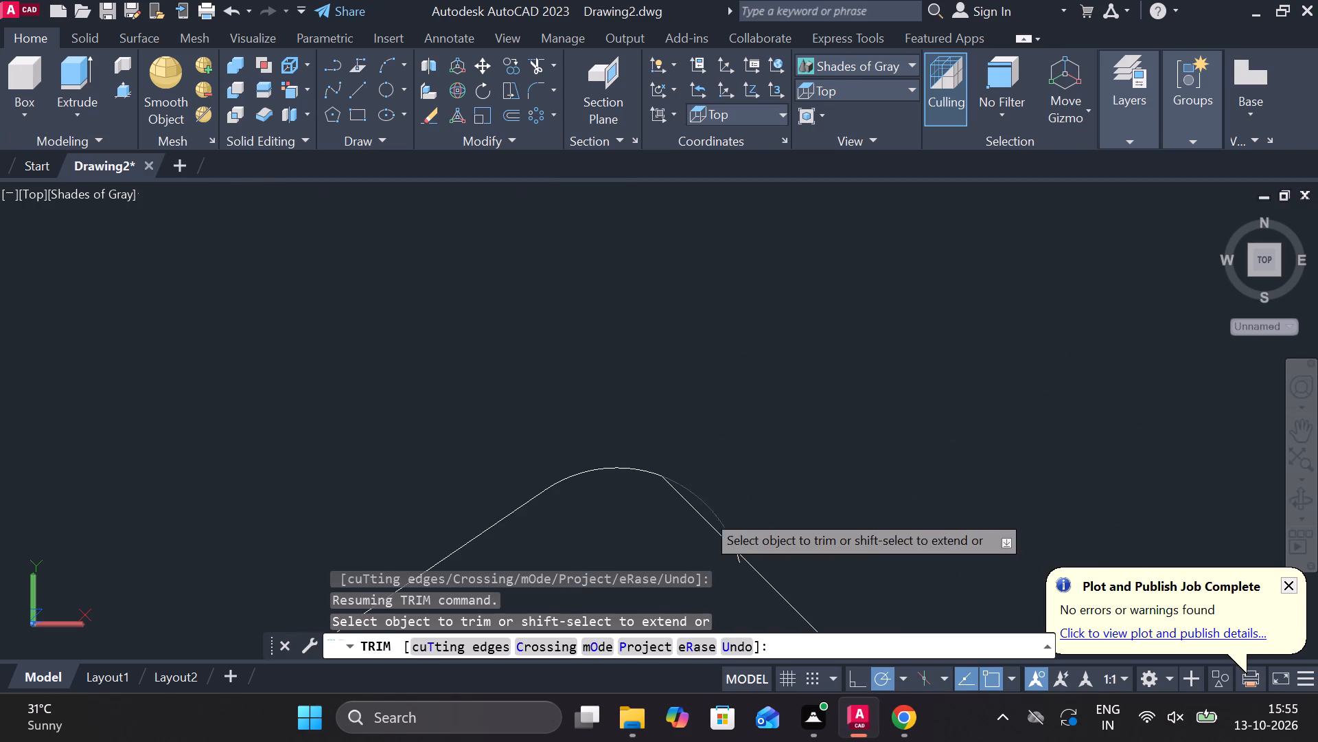
scroll(724, 581, up, 4)
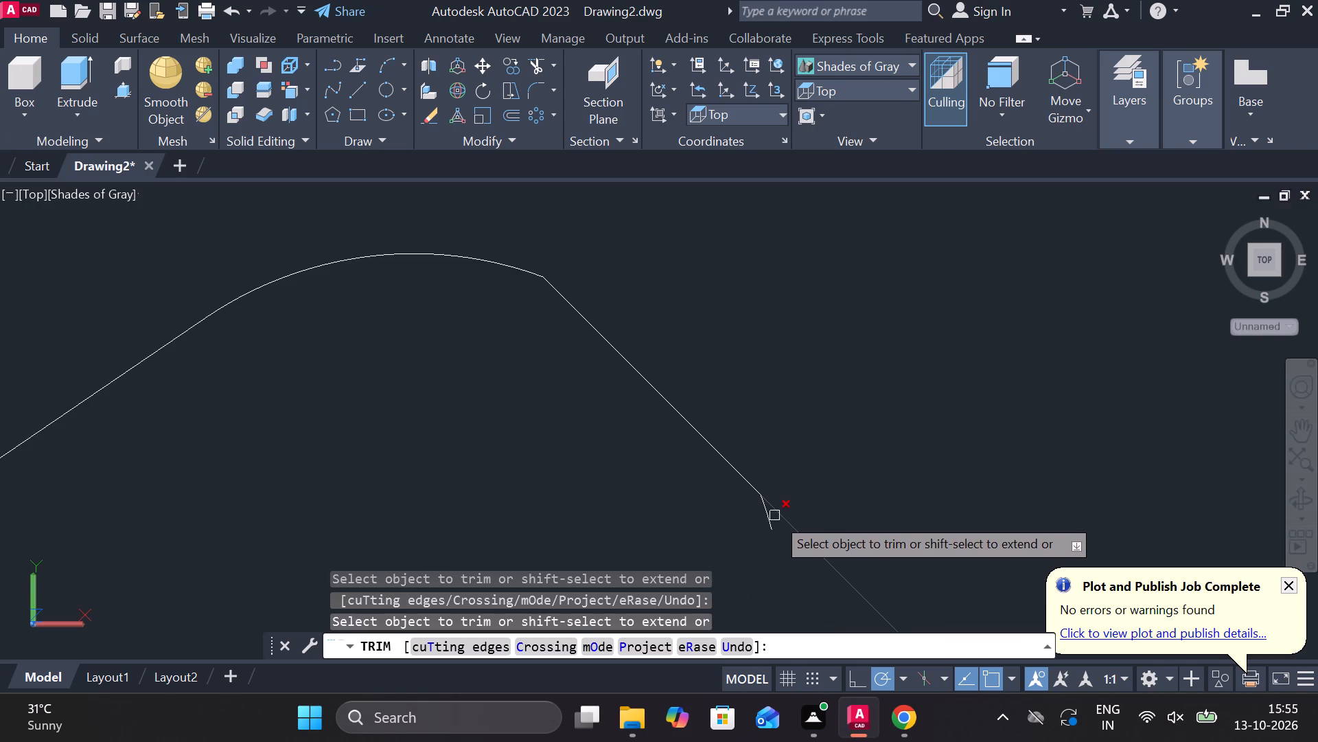
click(768, 523)
scroll(766, 451, down, 11)
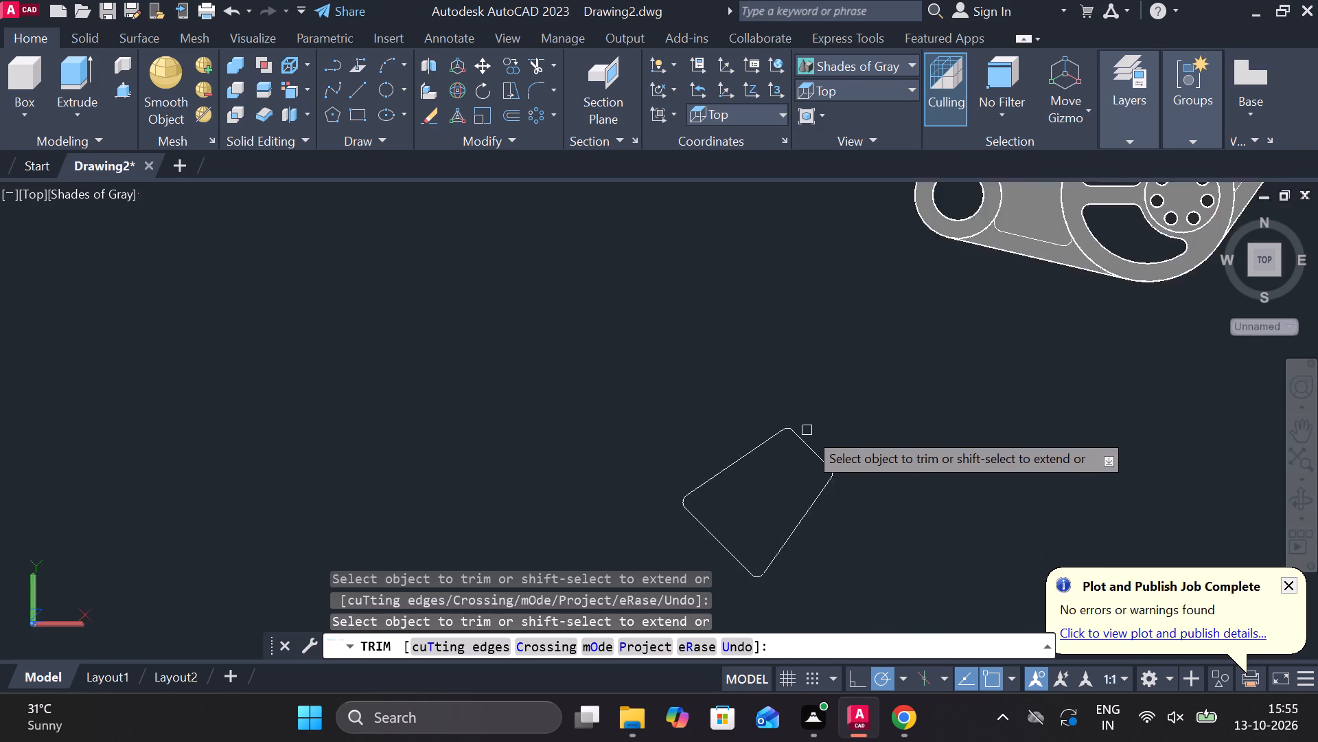
key(Escape)
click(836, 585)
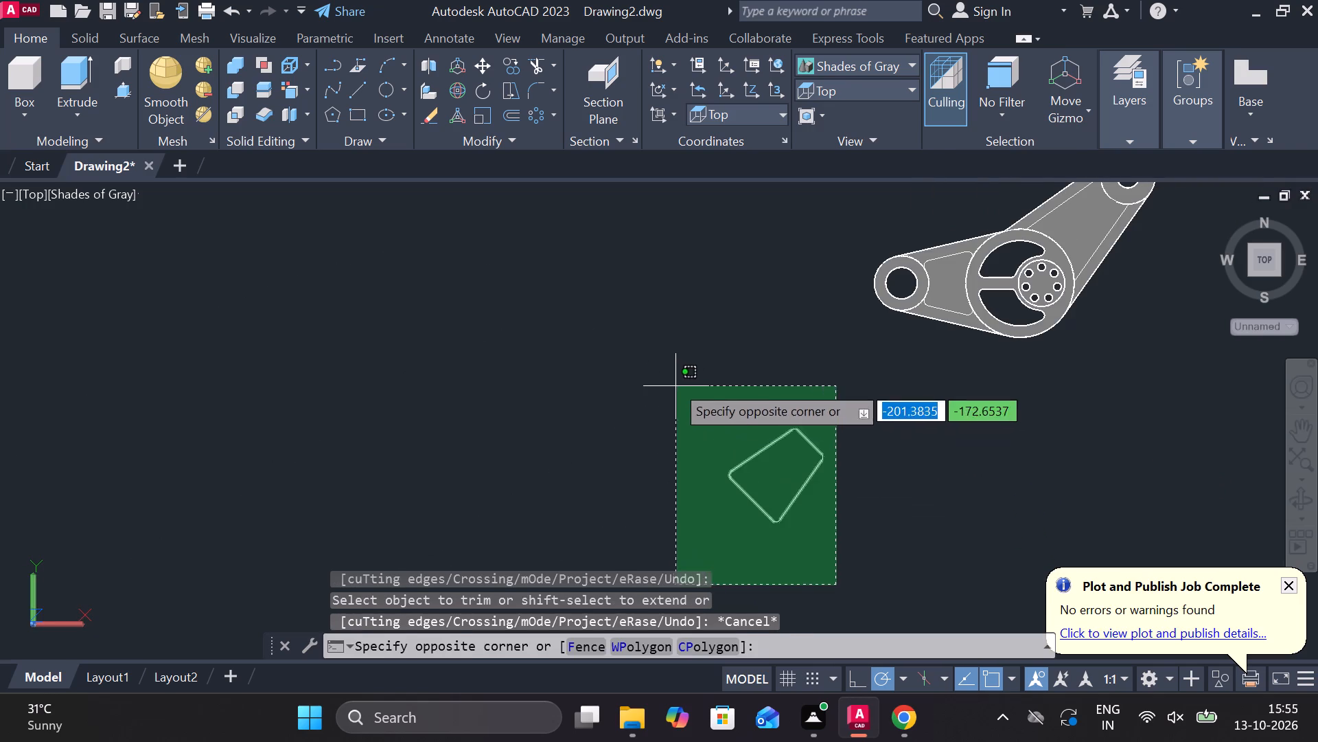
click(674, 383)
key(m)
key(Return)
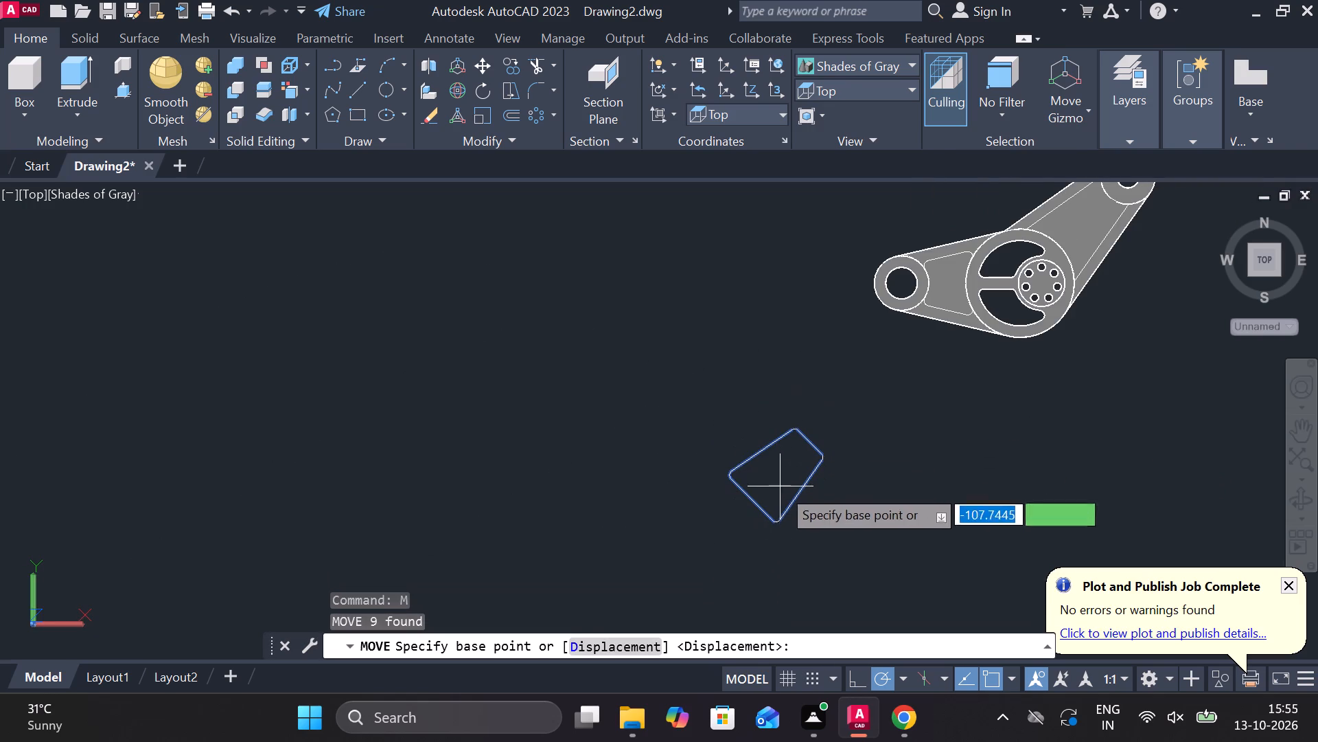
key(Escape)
Draw a line across the closed profile from the middle of one long side to just beyond the opposite side.
key(l)
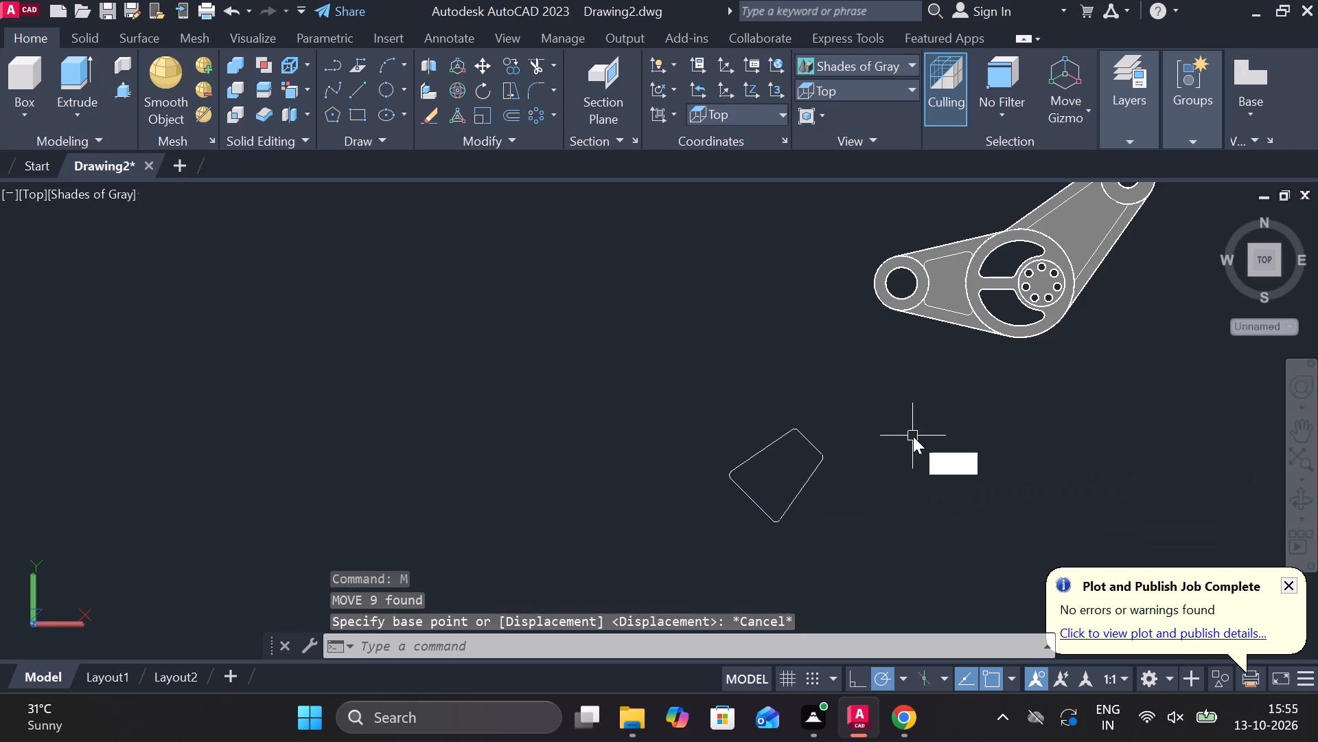
key(Return)
click(776, 460)
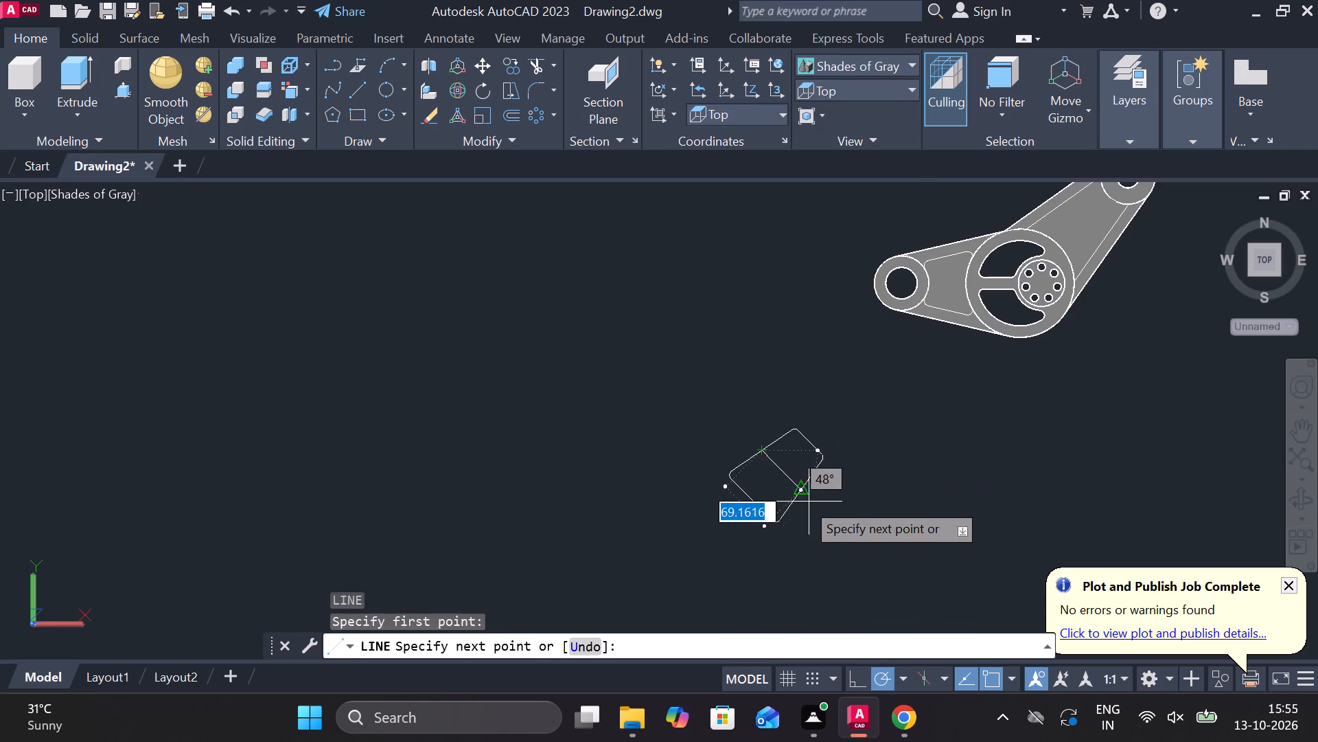
scroll(805, 501, up, 3)
click(794, 471)
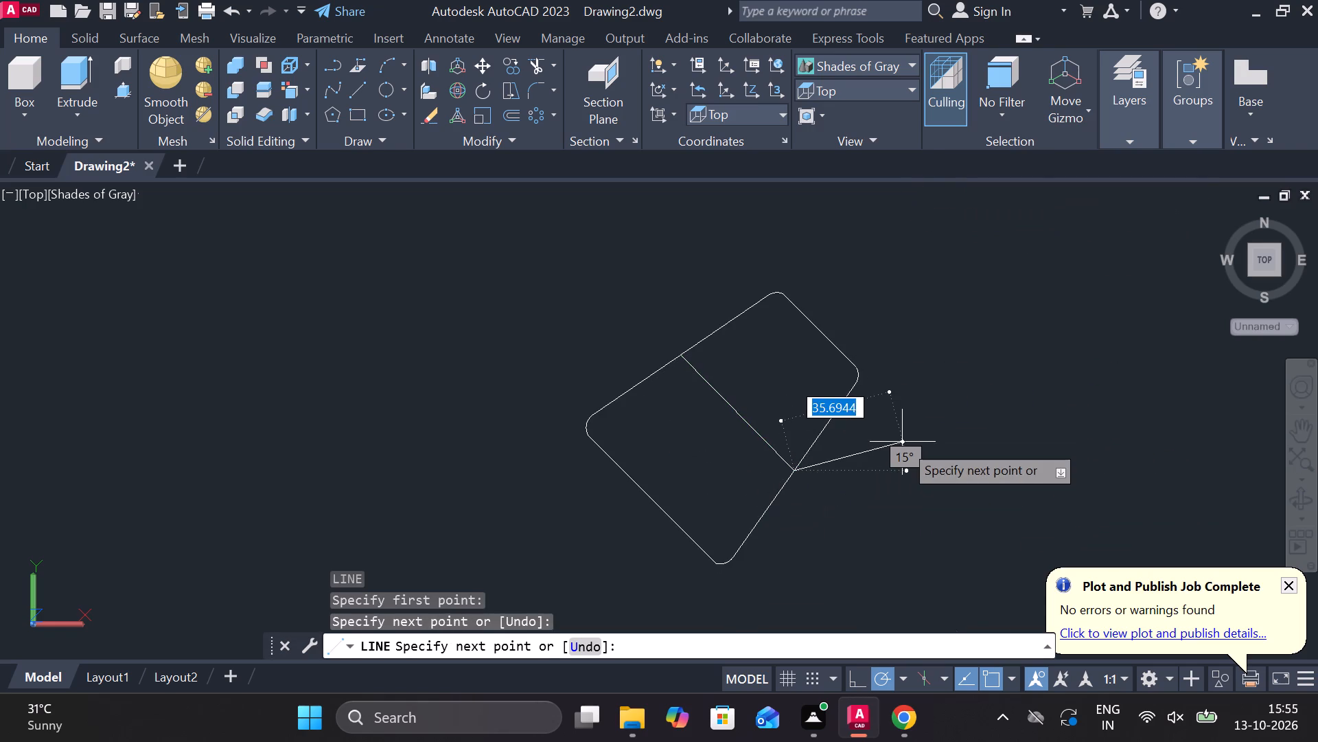
key(ctrl+z)
click(834, 514)
key(Escape)
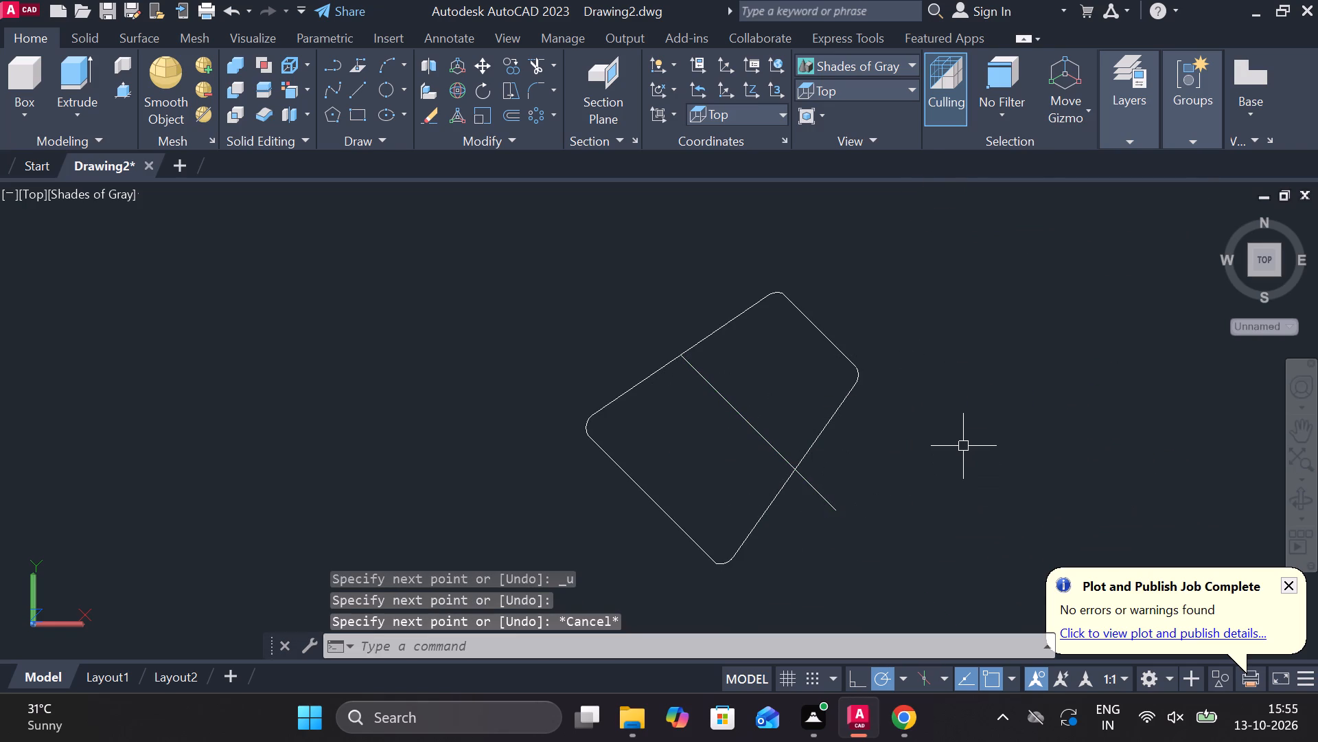
Trim the cross line's overhang outside the closed profile.
text(tr)
key(space)
double_click(820, 508)
click(849, 487)
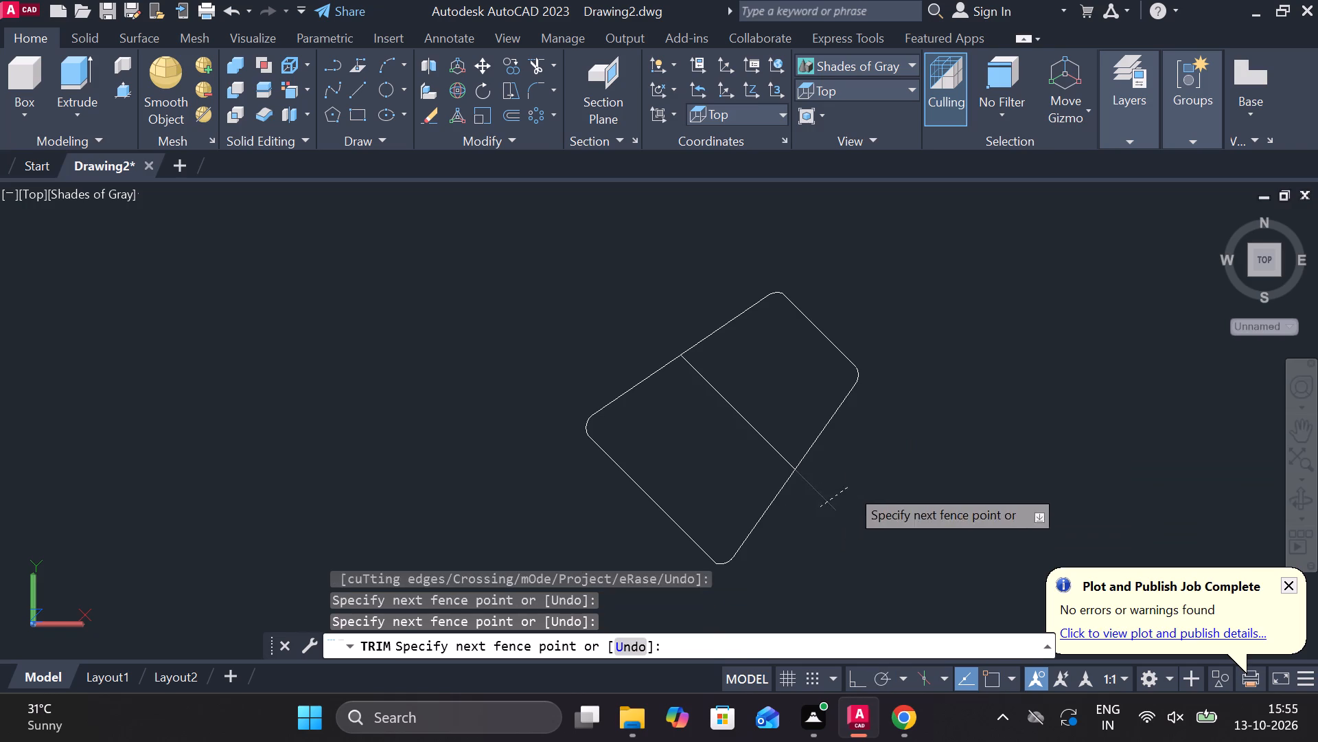
scroll(927, 459, down, 3)
middle_drag(987, 412, 715, 532)
scroll(872, 383, up, 3)
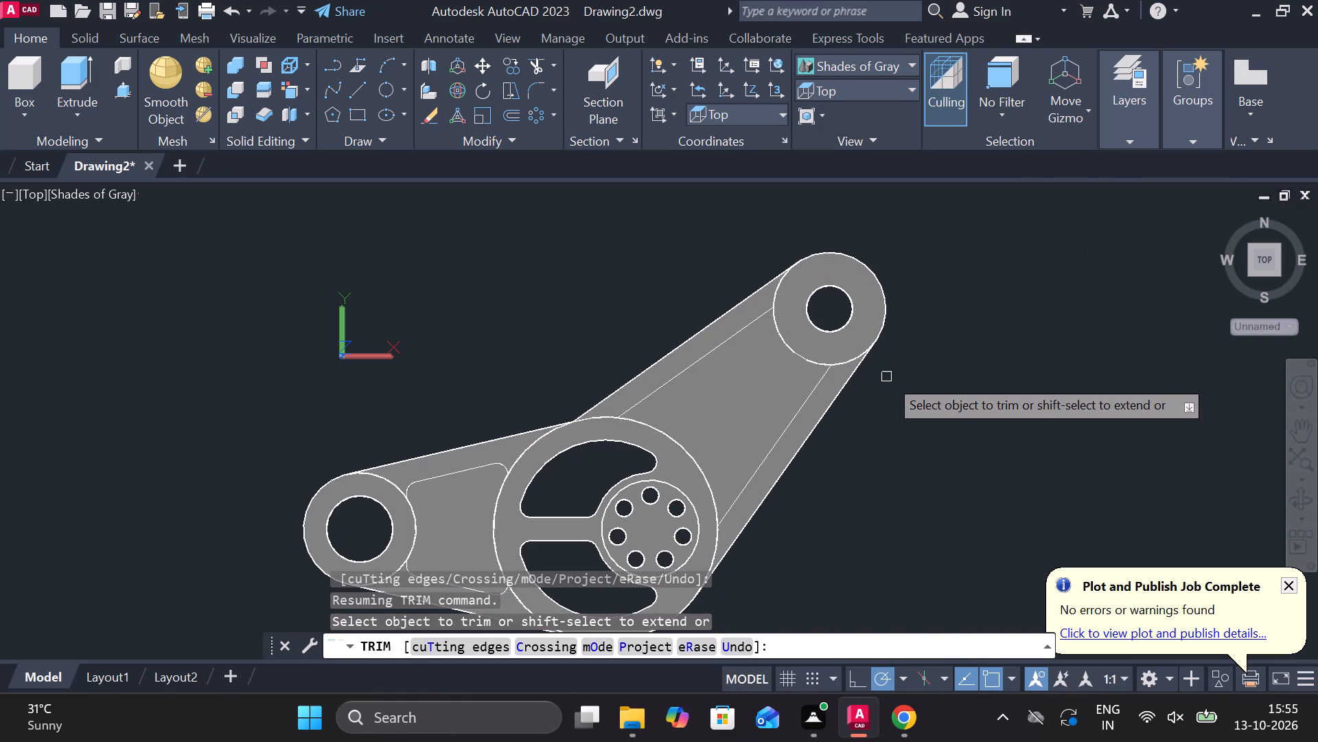
scroll(911, 377, down, 1)
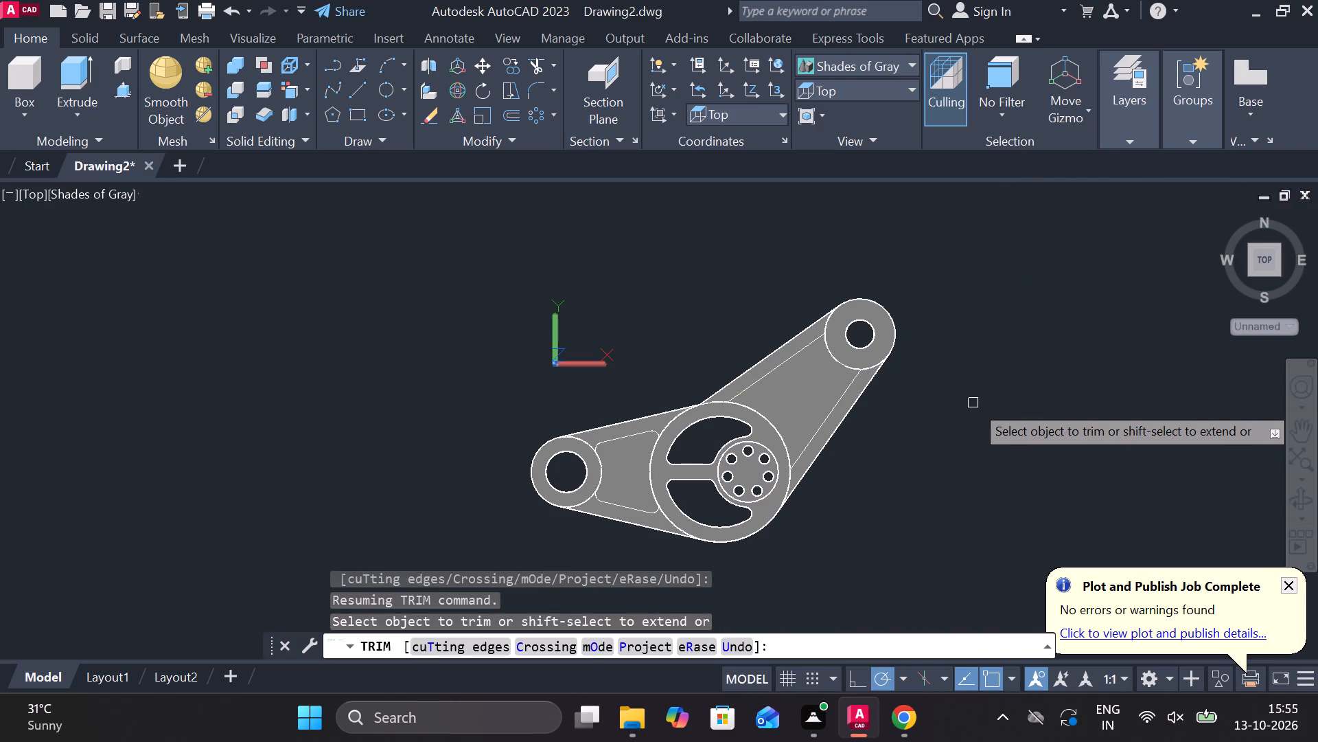
shift+middle_drag(973, 403, 876, 291)
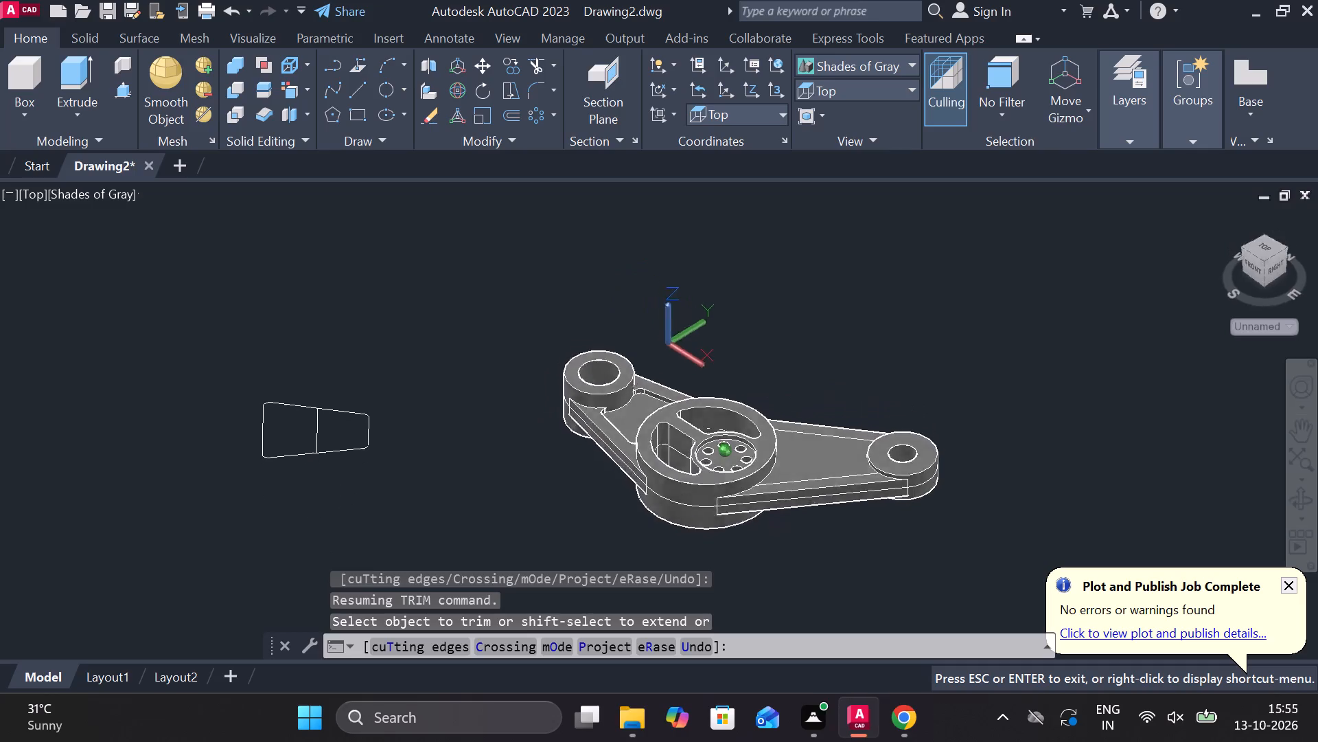
shift+middle_drag(876, 291, 886, 285)
key(Escape)
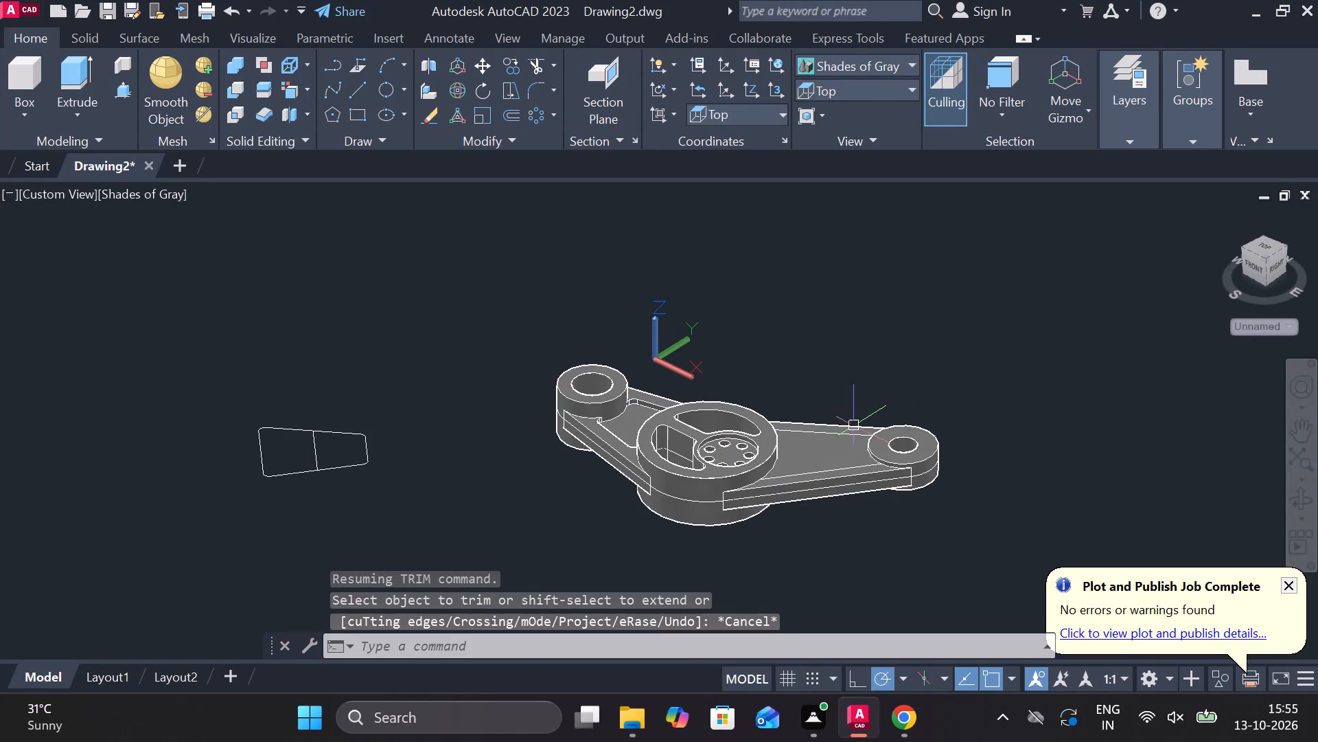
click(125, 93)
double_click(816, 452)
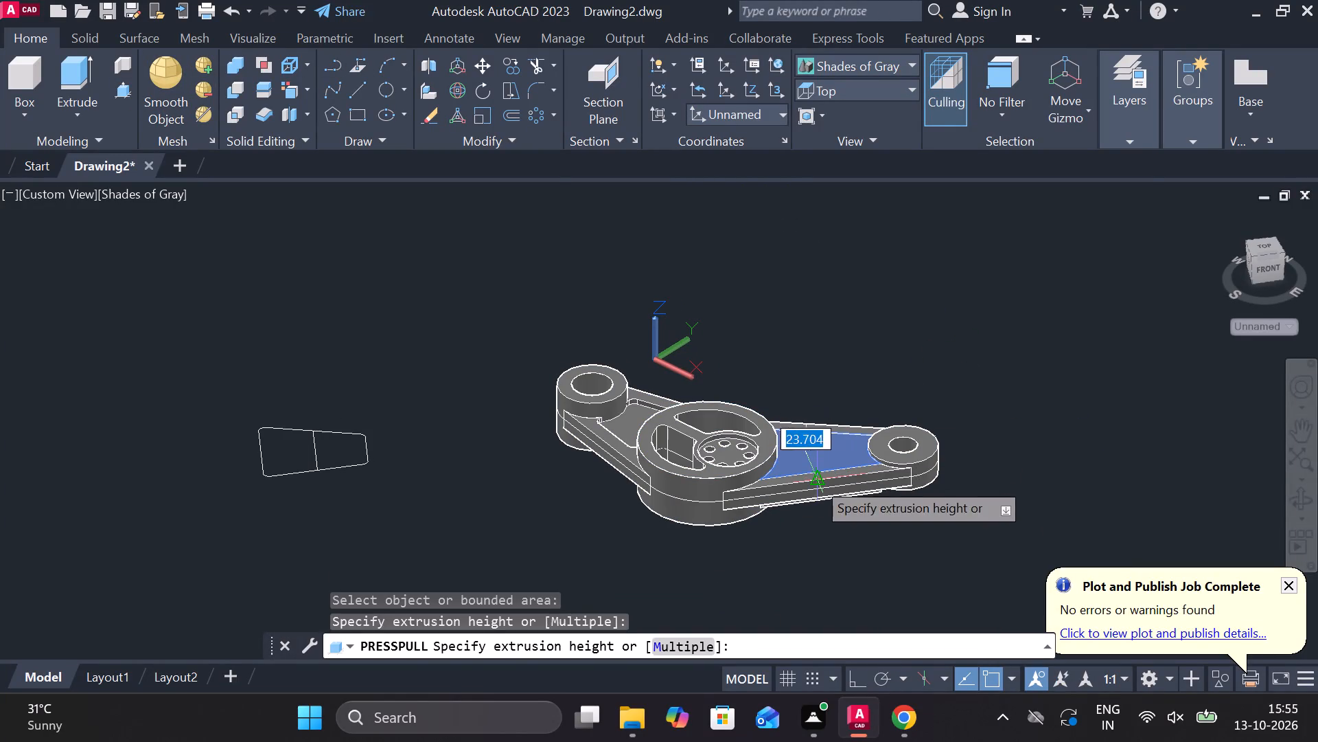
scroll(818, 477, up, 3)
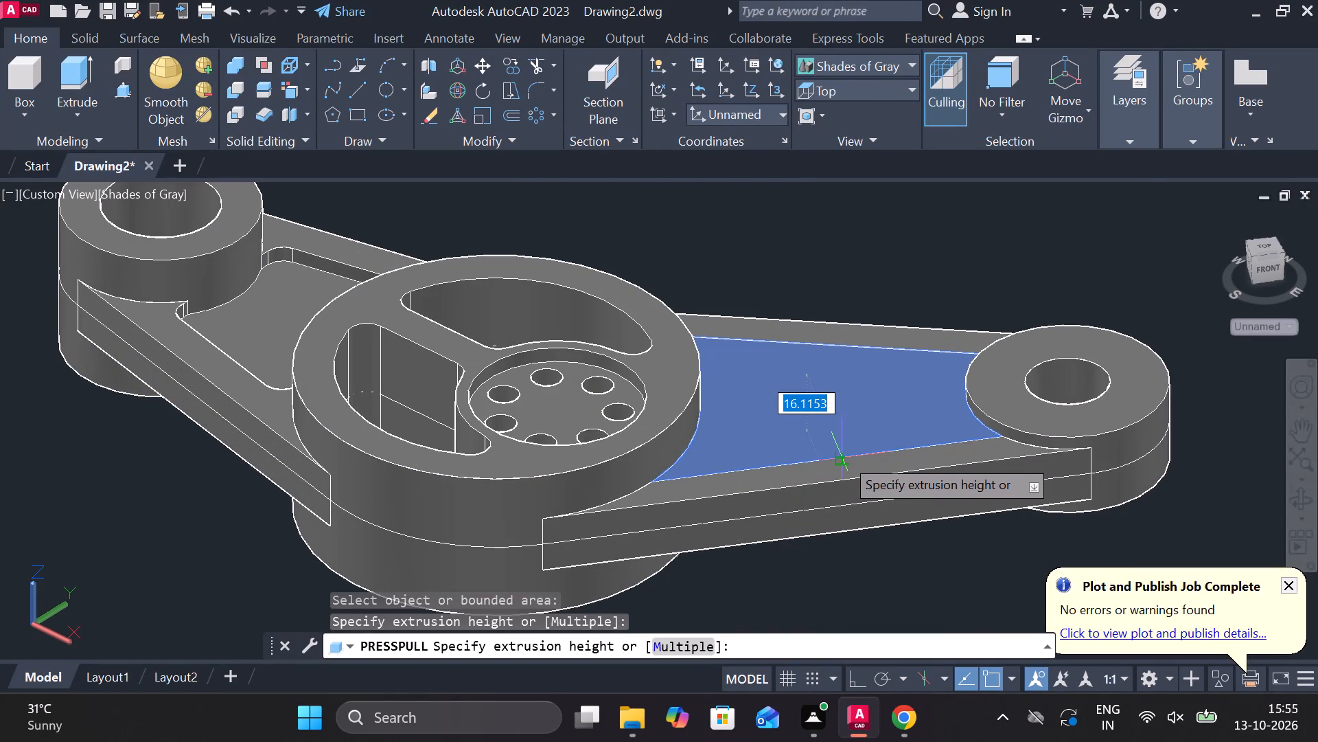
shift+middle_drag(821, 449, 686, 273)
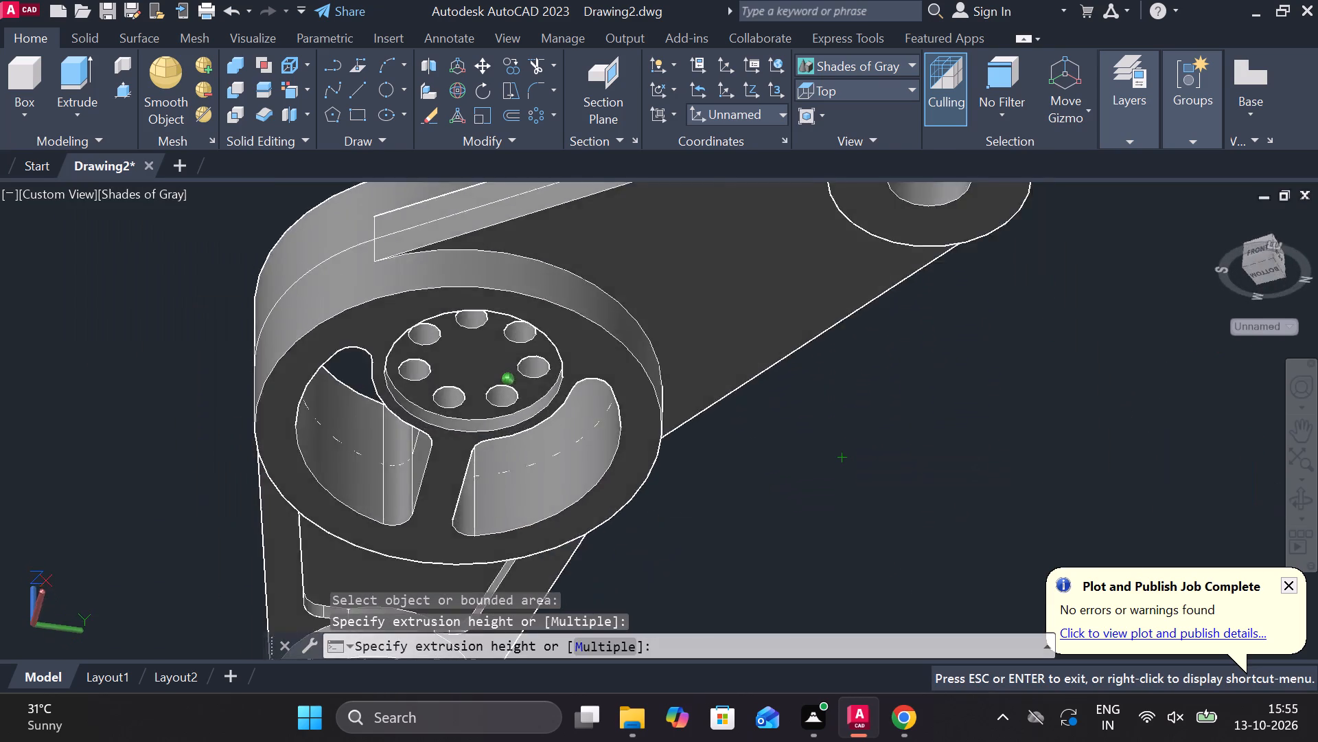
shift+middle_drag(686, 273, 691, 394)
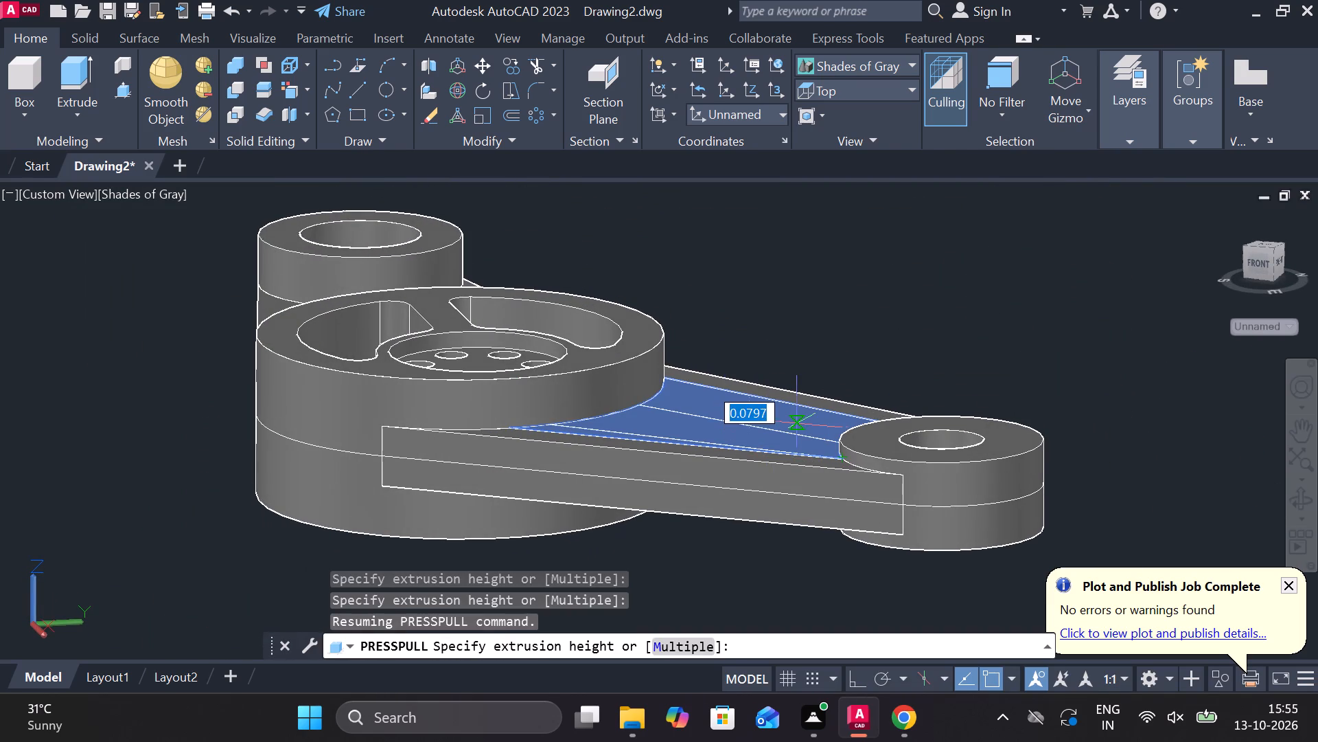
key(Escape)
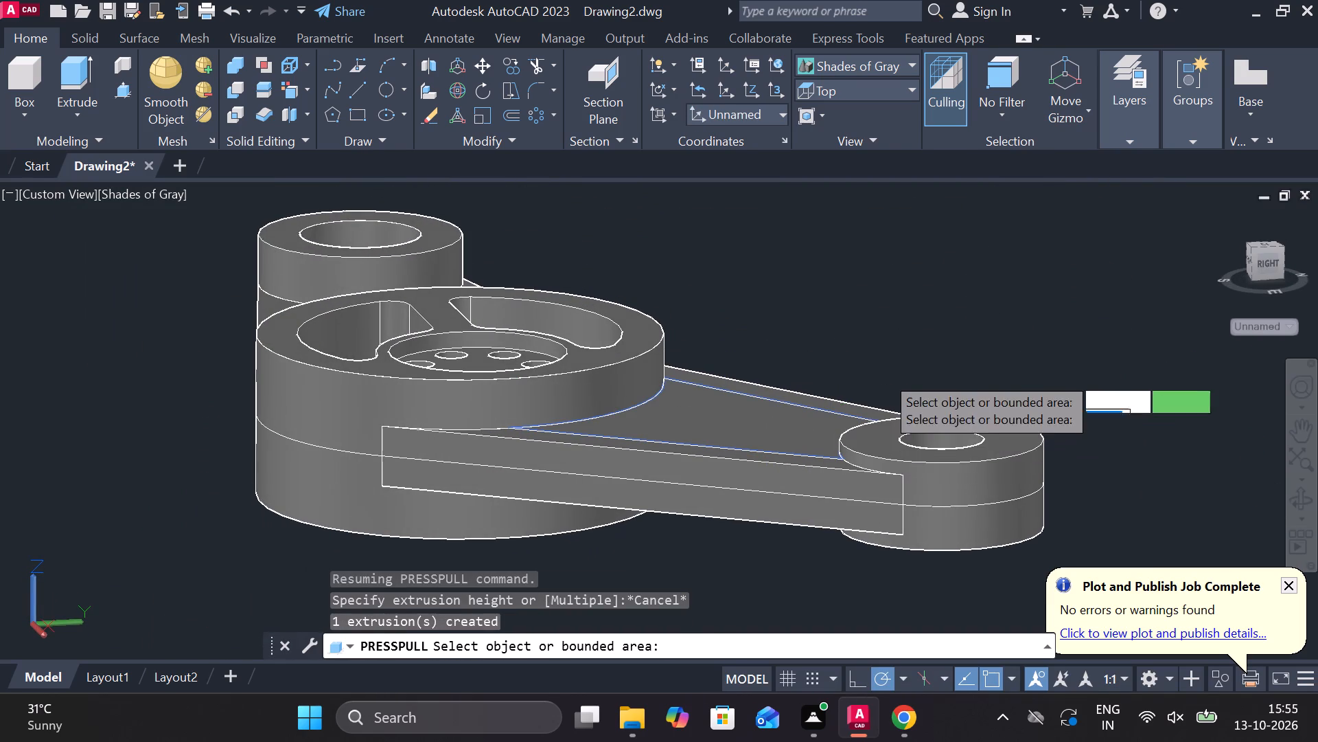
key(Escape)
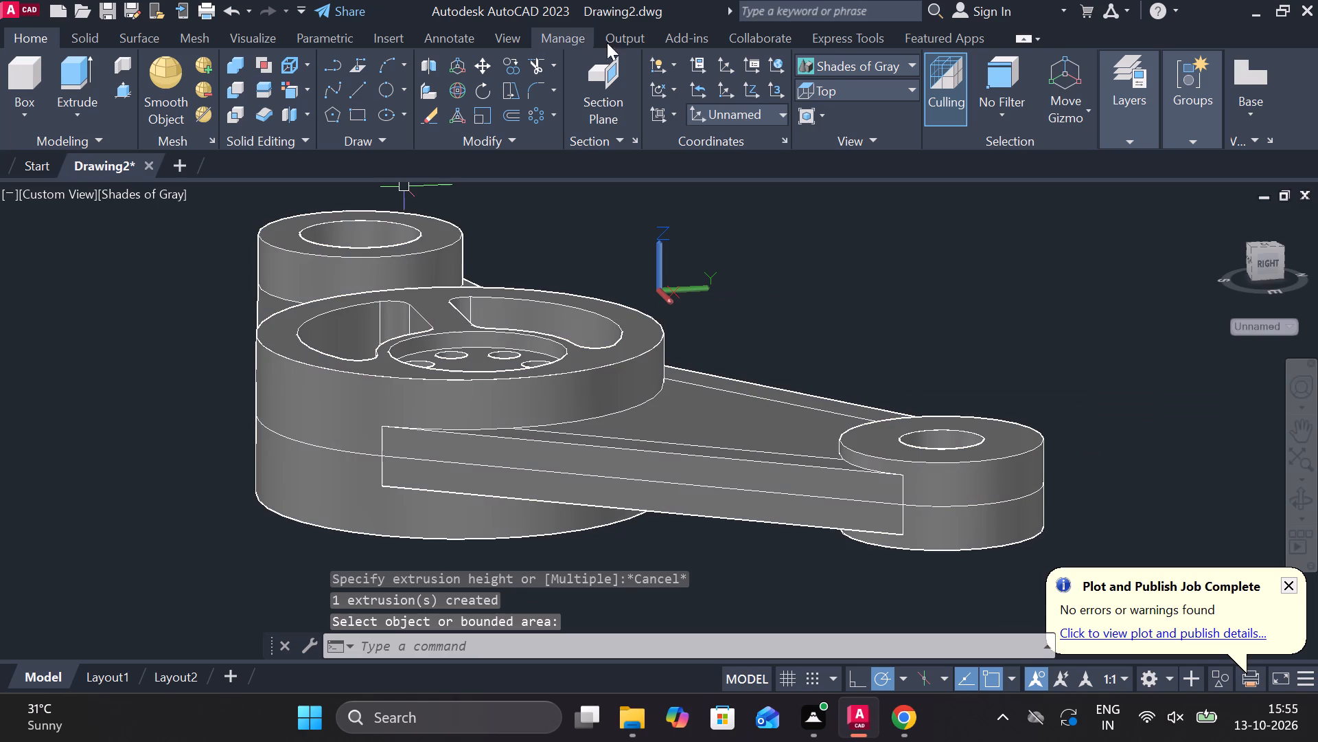
In the 2D Wireframe style, trim the ends of the long arm's two inset lines that run inside the end boss.
click(859, 68)
click(847, 128)
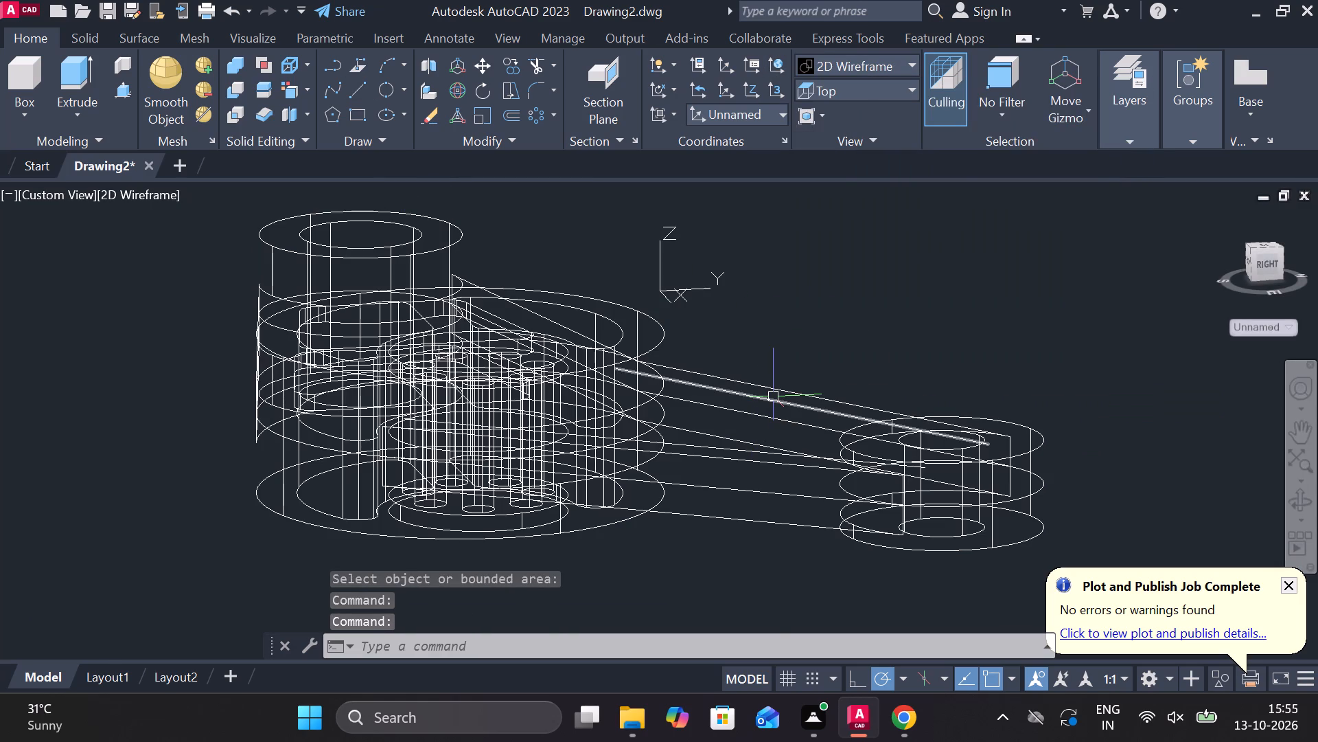
scroll(750, 383, down, 1)
scroll(769, 404, up, 2)
shift+middle_drag(779, 401, 853, 478)
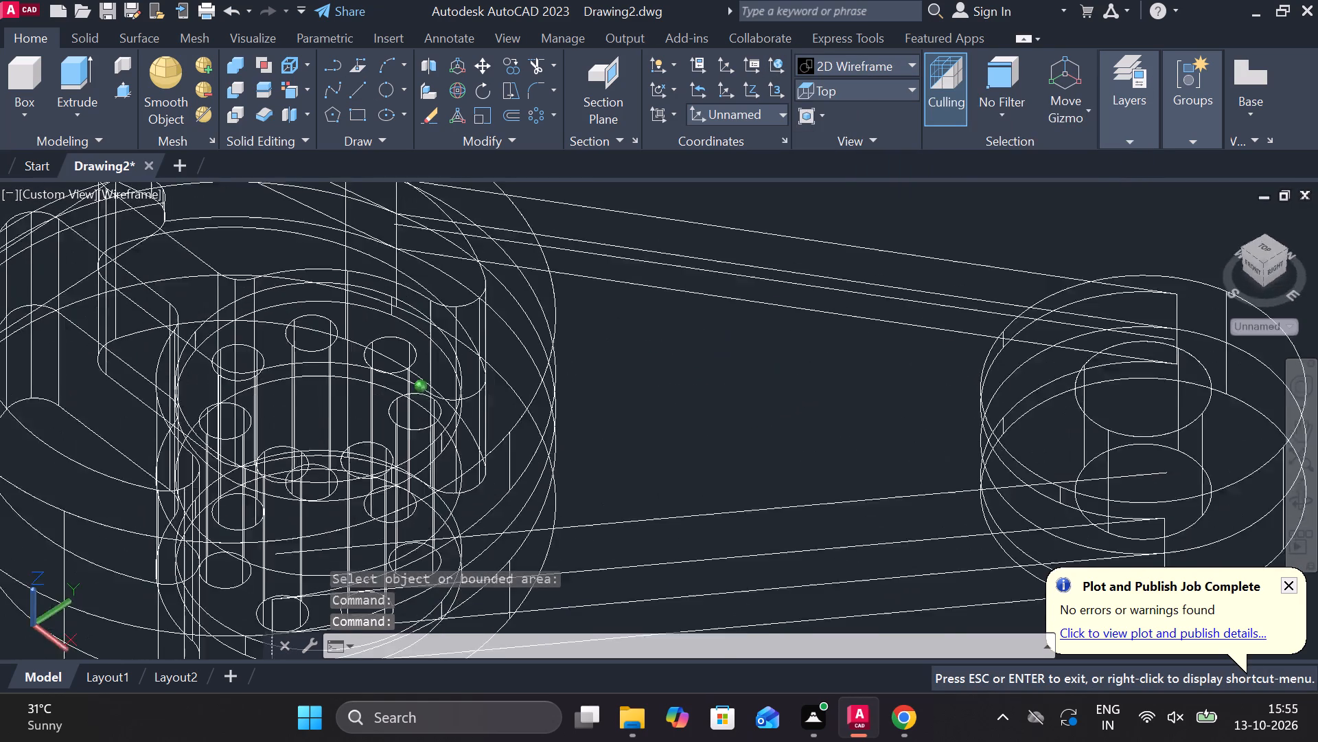
shift+middle_drag(853, 478, 853, 555)
shift+scroll(853, 555, up, 1)
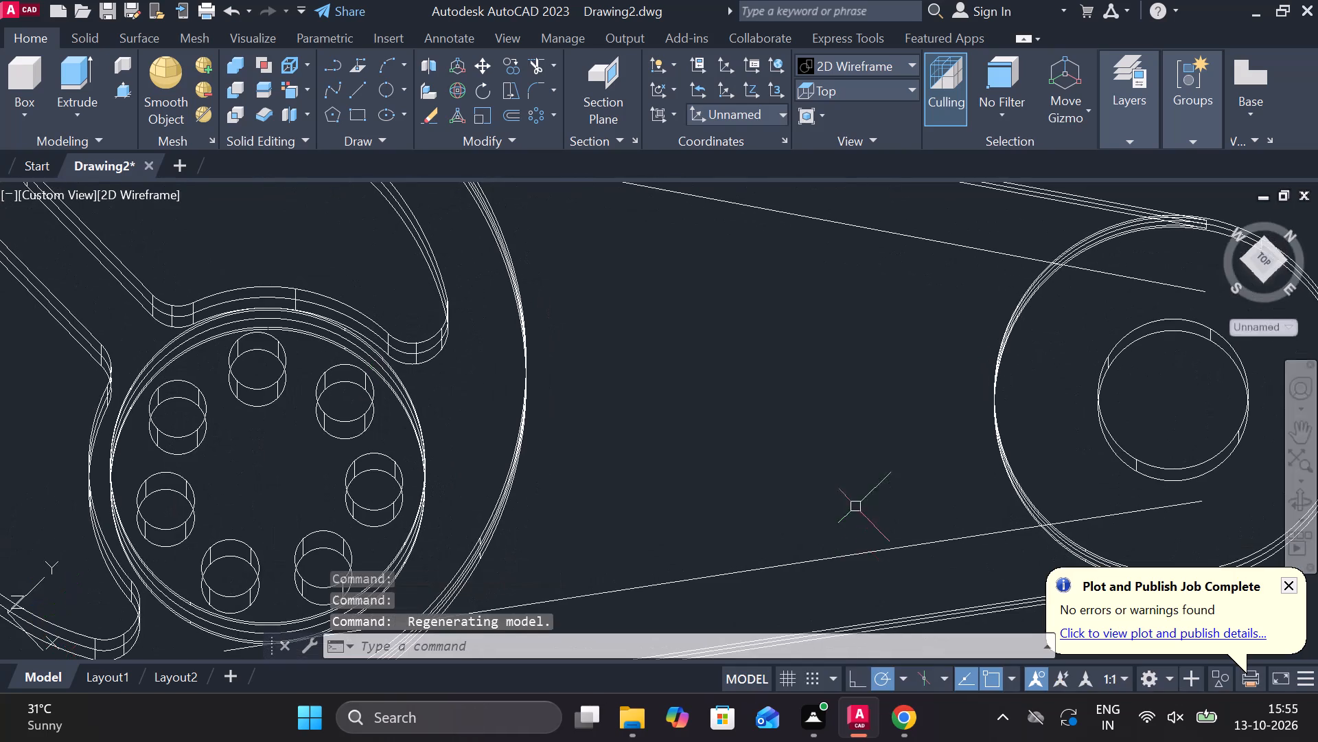
middle_drag(844, 506, 783, 429)
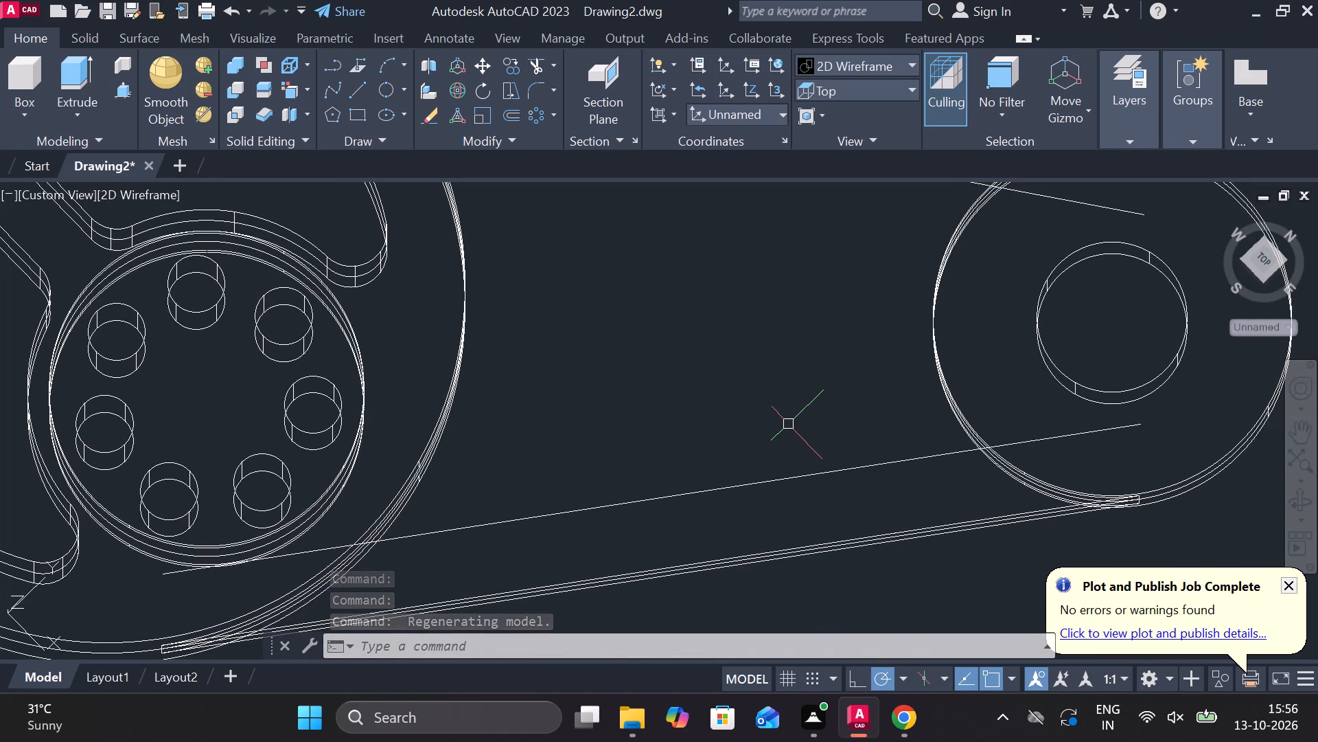
text(tr)
key(space)
click(1048, 442)
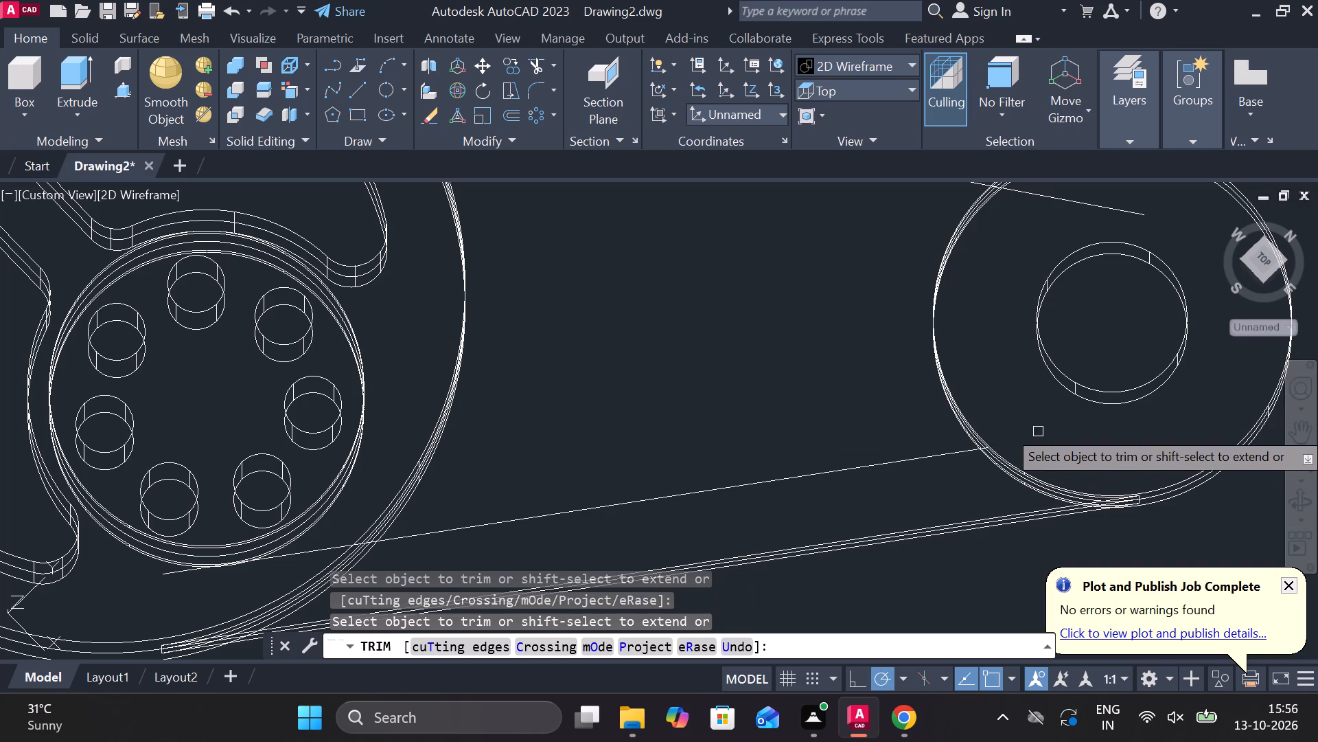
click(1074, 206)
Trim the other ends of the long arm's two inset lines where they run inside the central hub's outer circle.
middle_drag(647, 380, 740, 338)
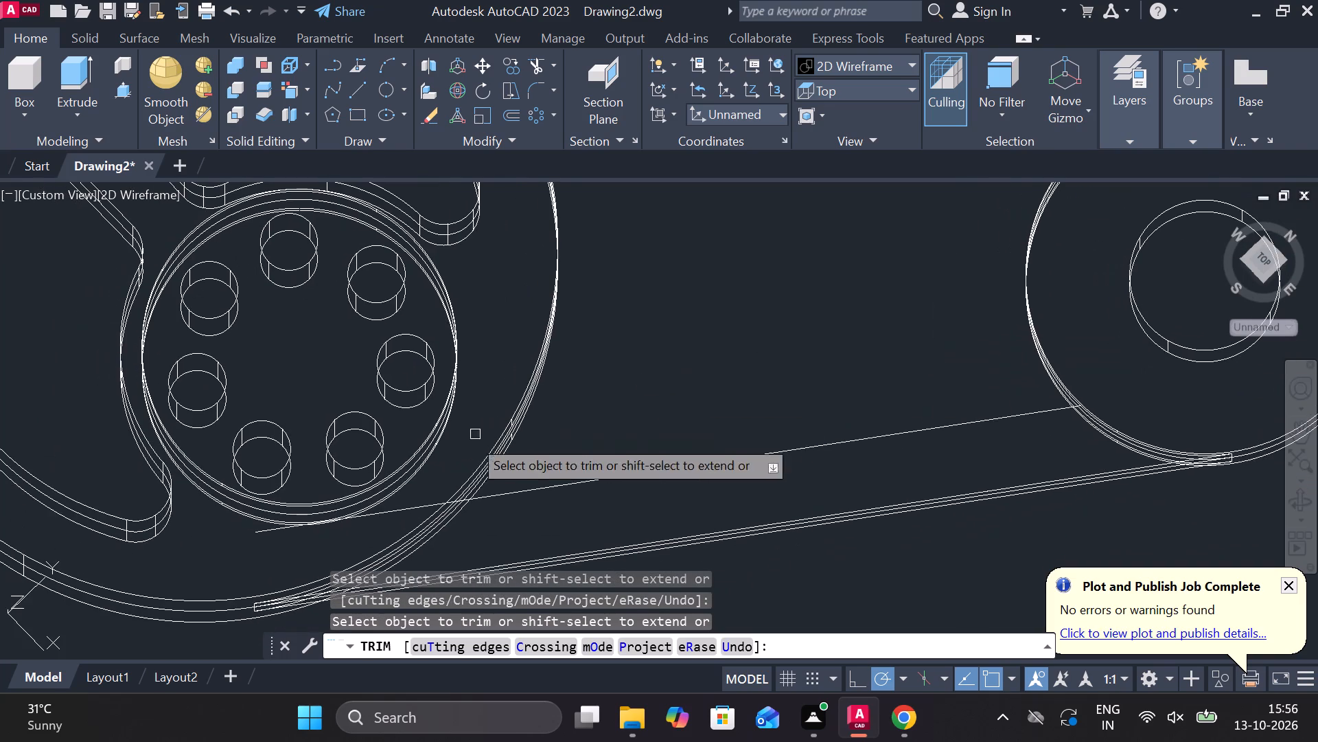
click(421, 505)
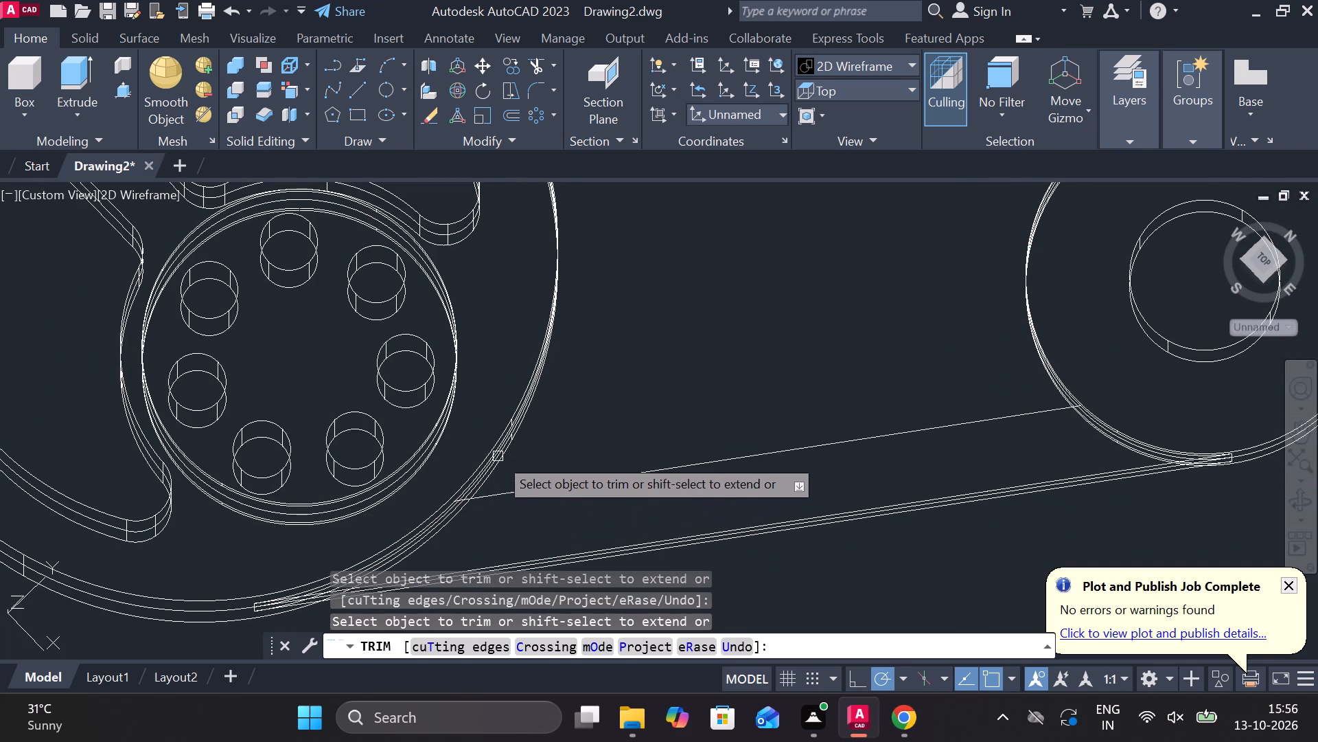
scroll(593, 309, down, 1)
middle_drag(615, 319, 611, 505)
click(487, 320)
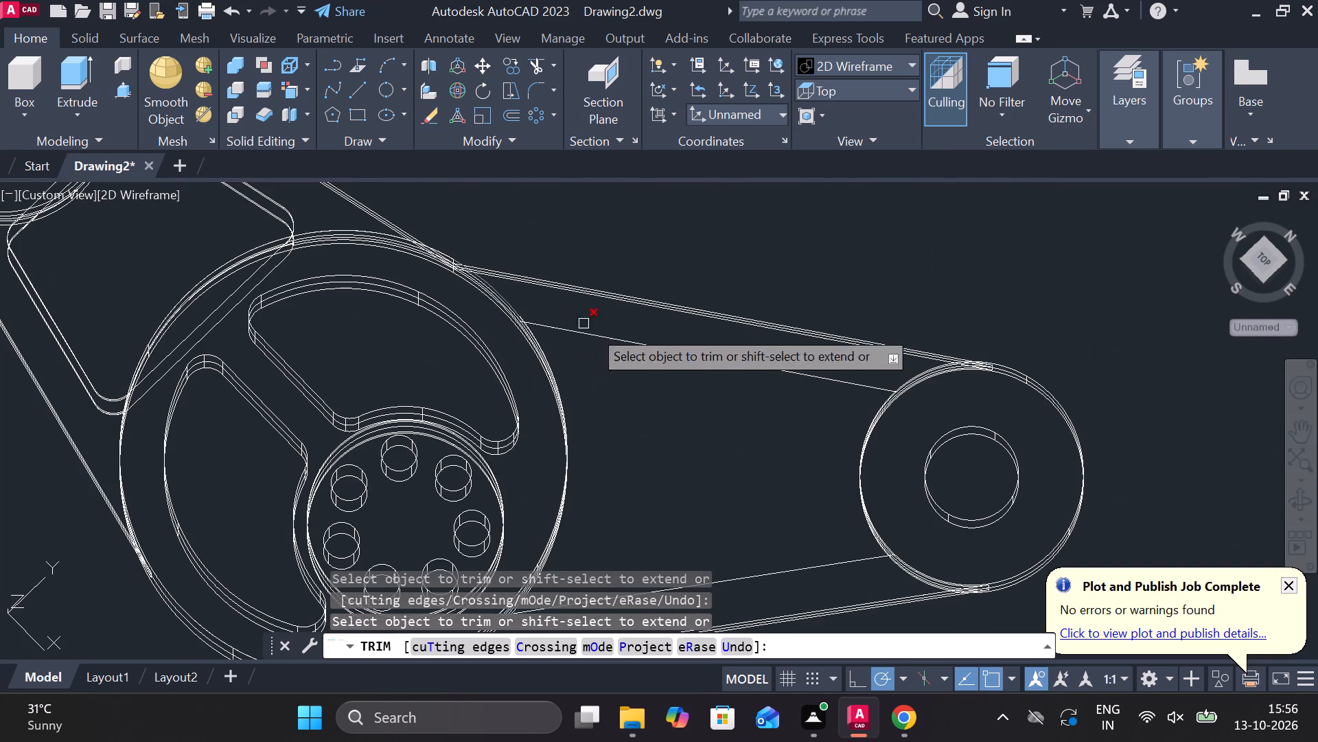
key(Escape)
In the Shades of Gray style, press-pull the area between the long arm's inset lines by 4 to form a recess.
click(866, 49)
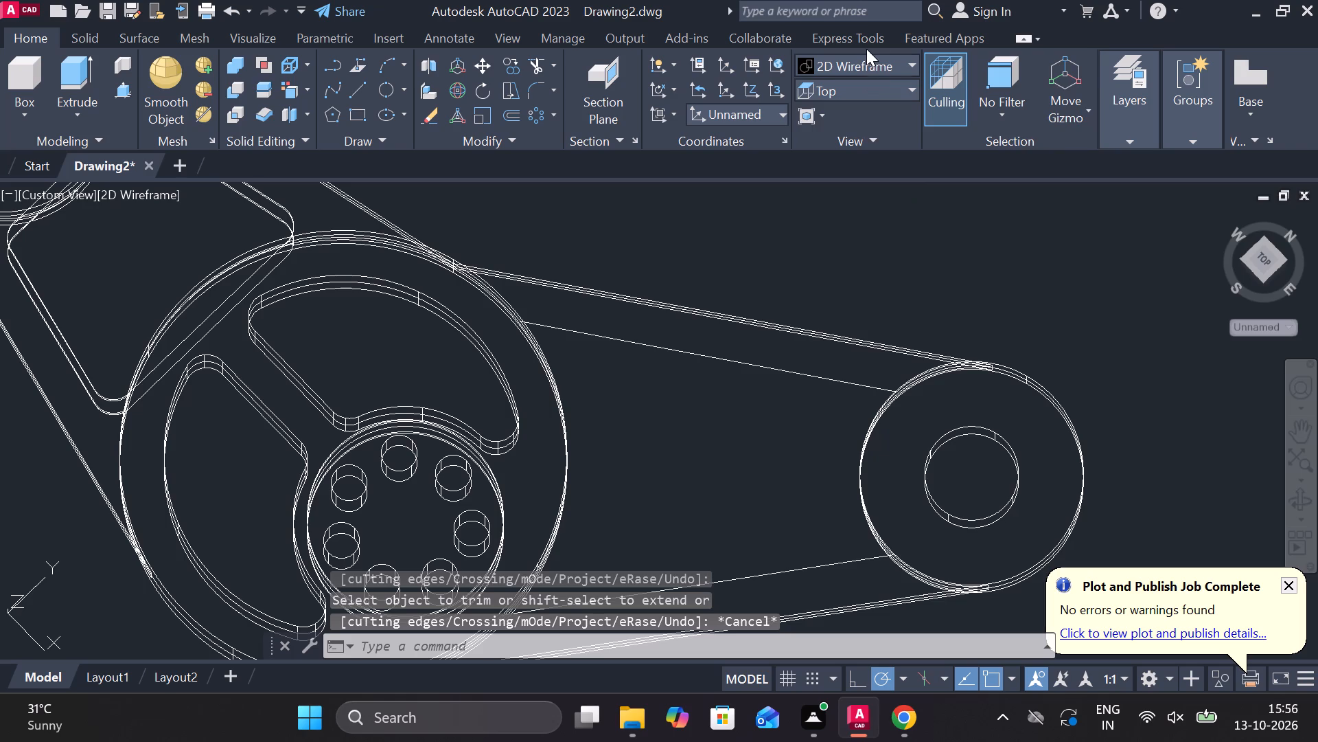
click(879, 62)
click(1028, 178)
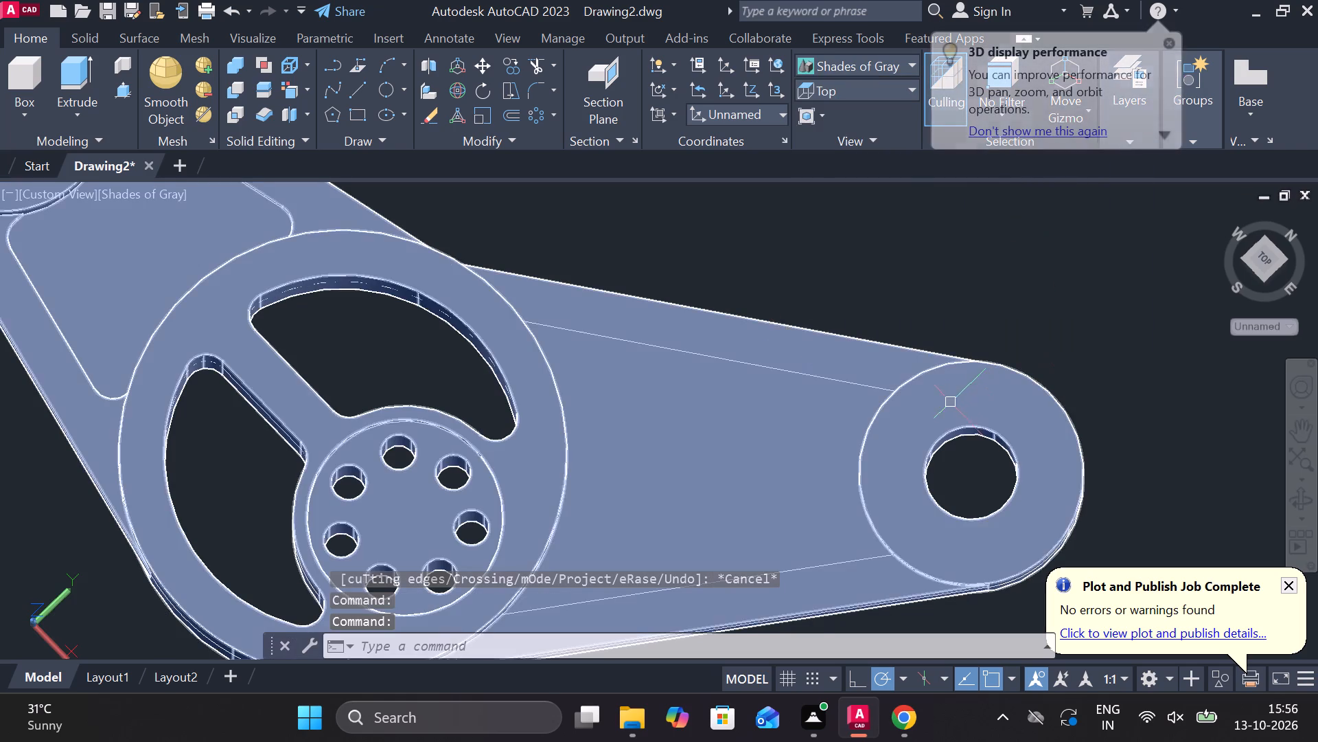
click(130, 97)
click(798, 457)
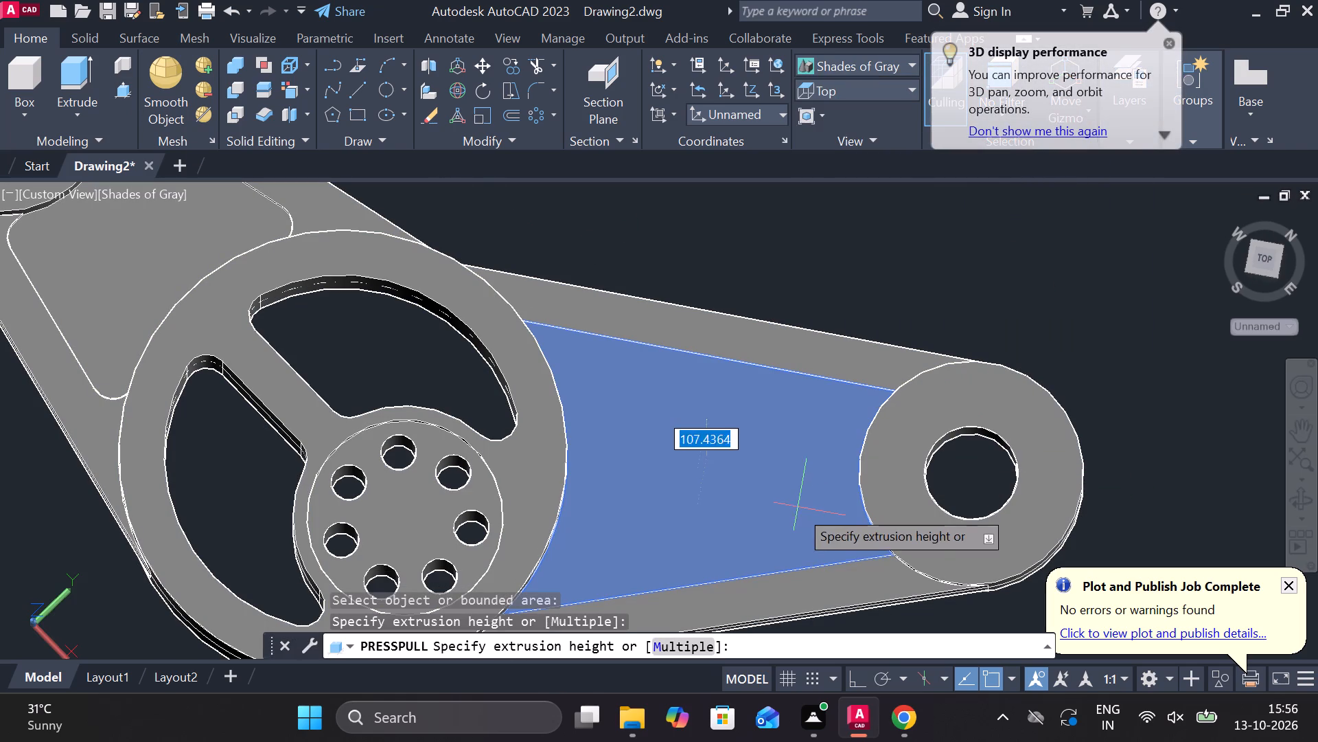
key(4)
key(Return)
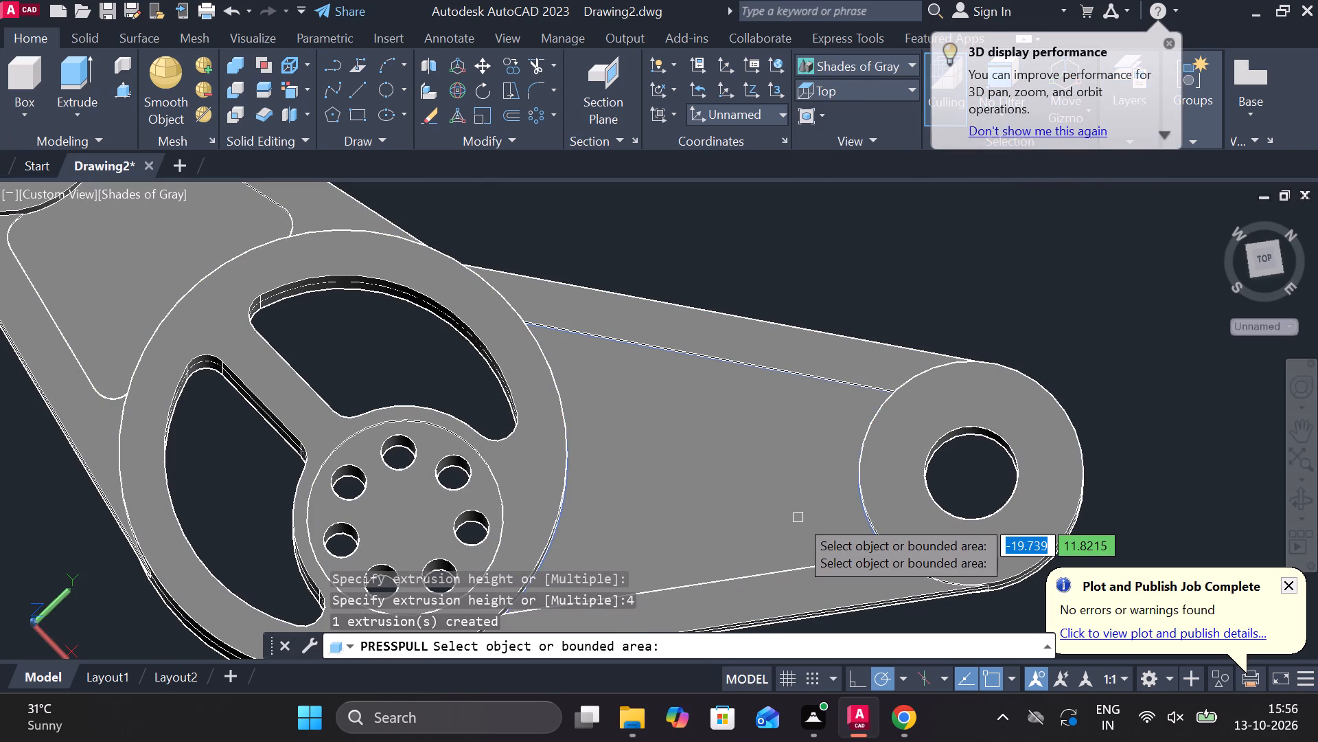
scroll(798, 518, down, 1)
shift+middle_drag(816, 517, 774, 341)
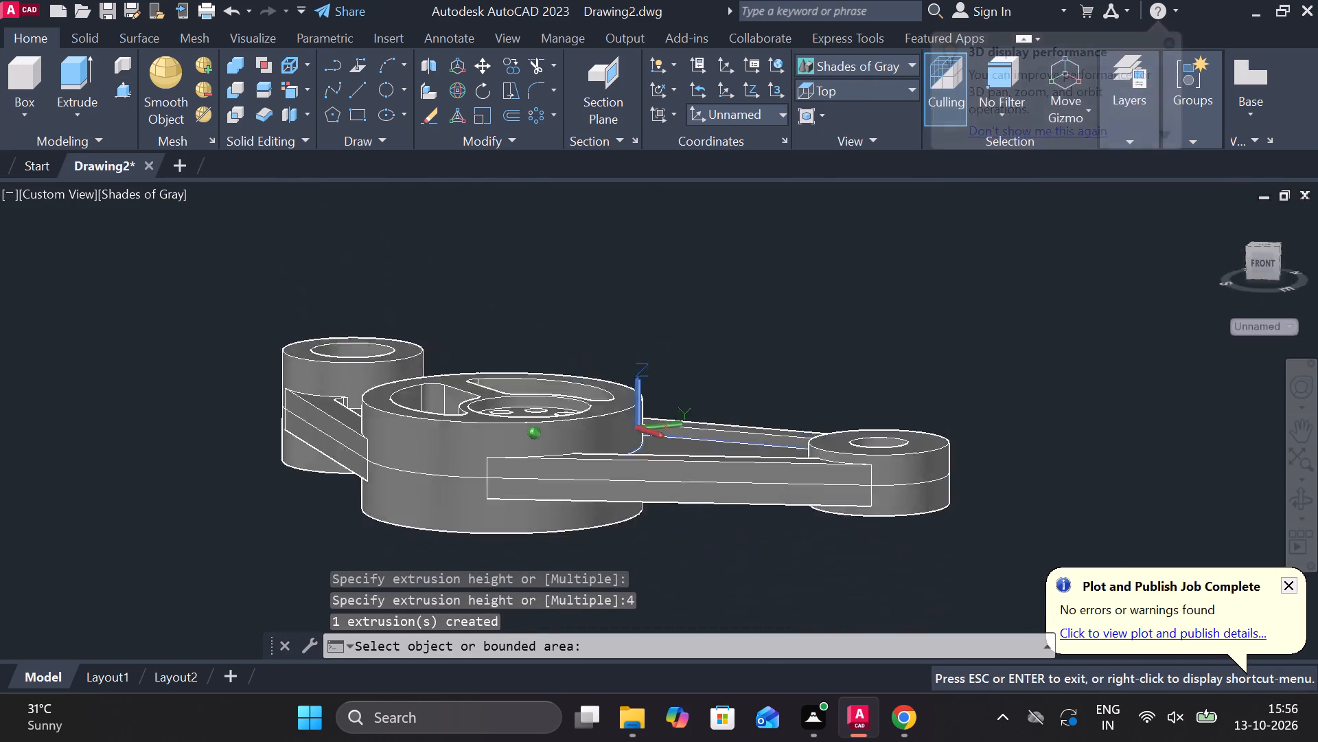
shift+middle_drag(774, 341, 717, 254)
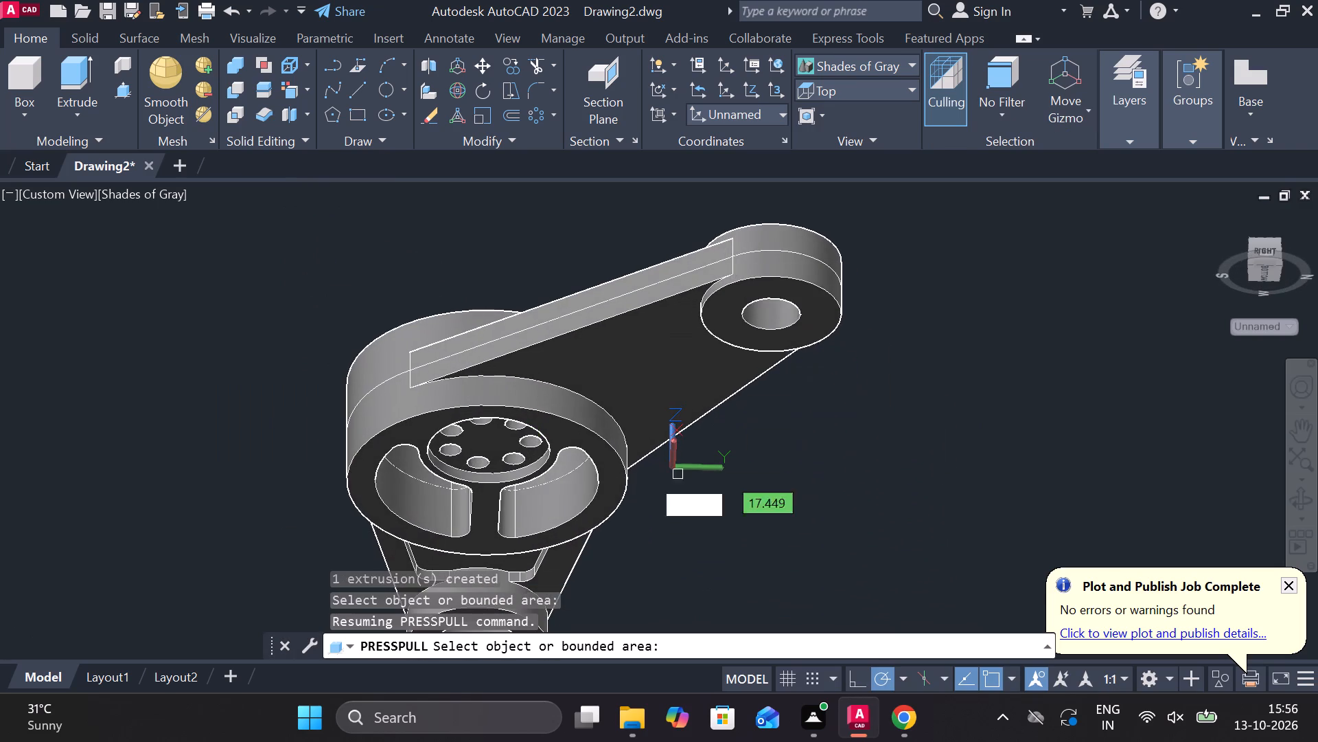
scroll(612, 478, down, 3)
key(Escape)
Erase the loose closed profile and its cross line beside the bracket.
middle_drag(365, 500, 365, 456)
drag(329, 453, 365, 446)
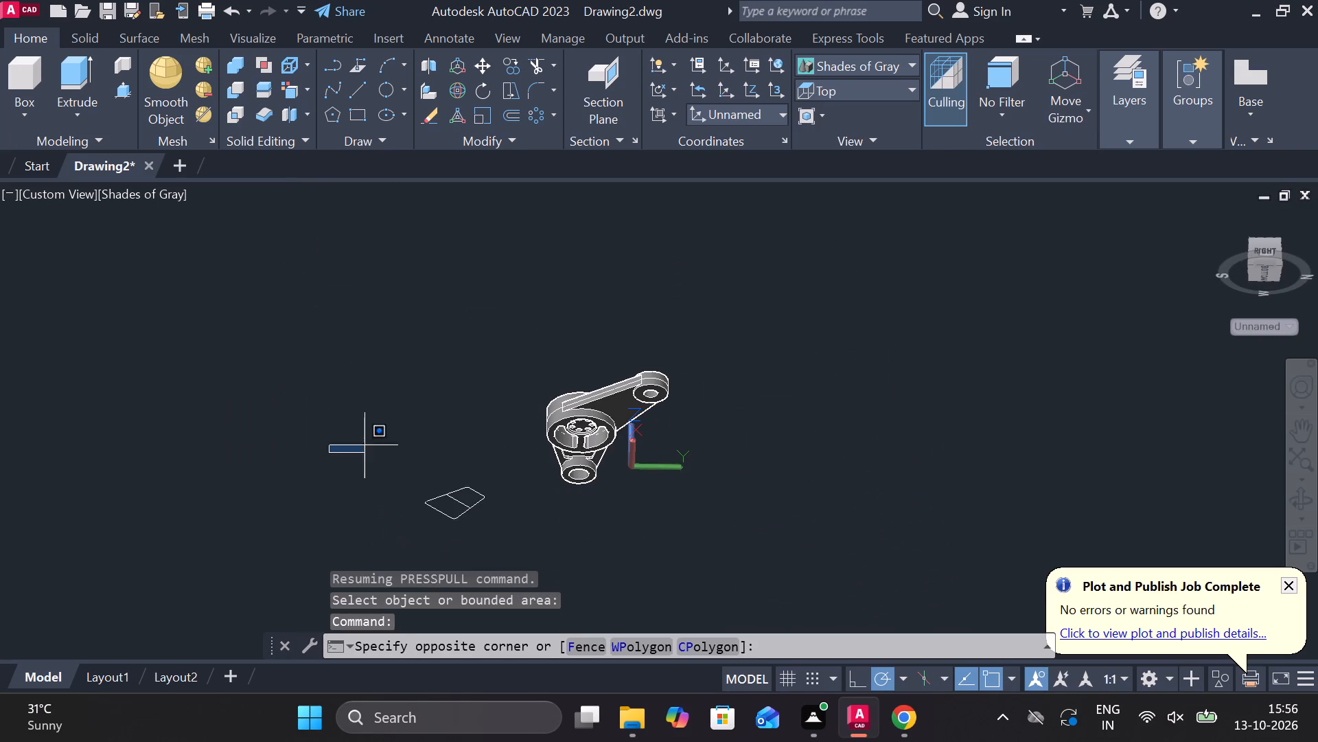
click(567, 591)
text(e)
key(space)
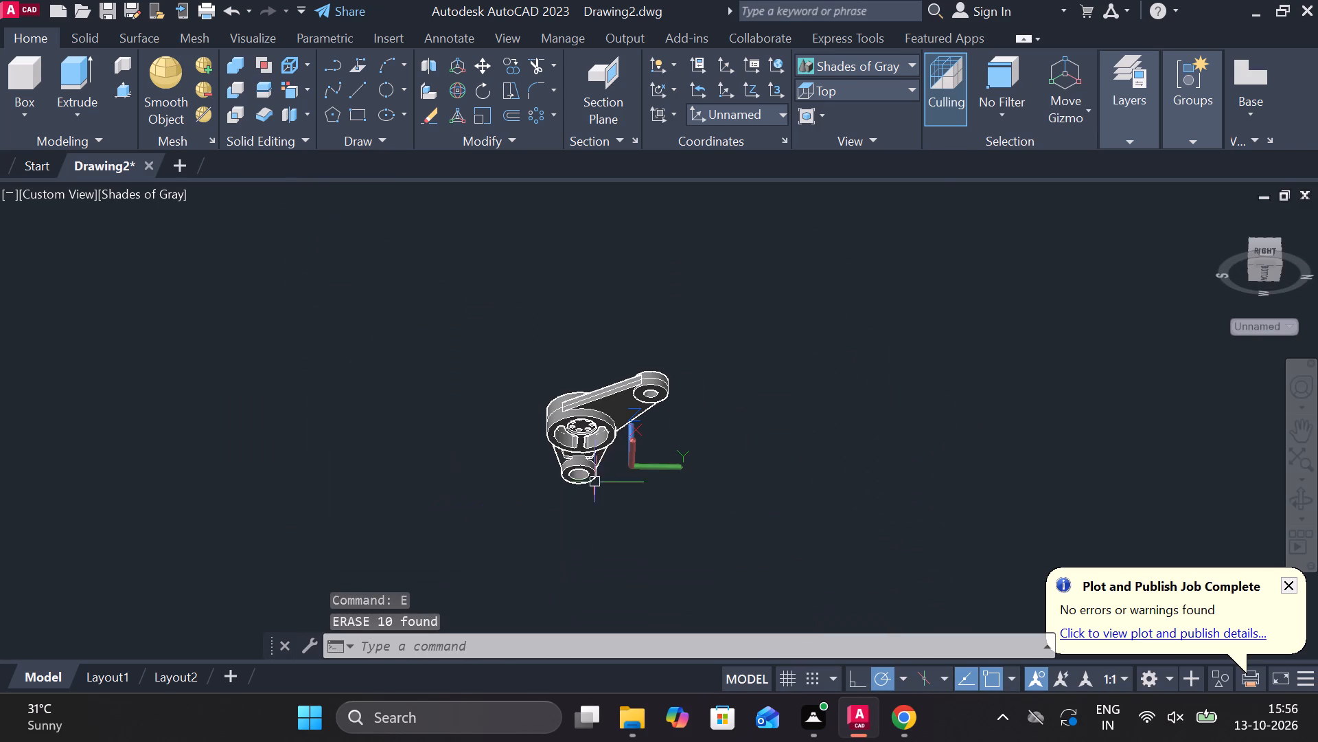
Set up the Bottom view in the 2D Wireframe style for drawing lines on the underside of the long arm.
click(898, 83)
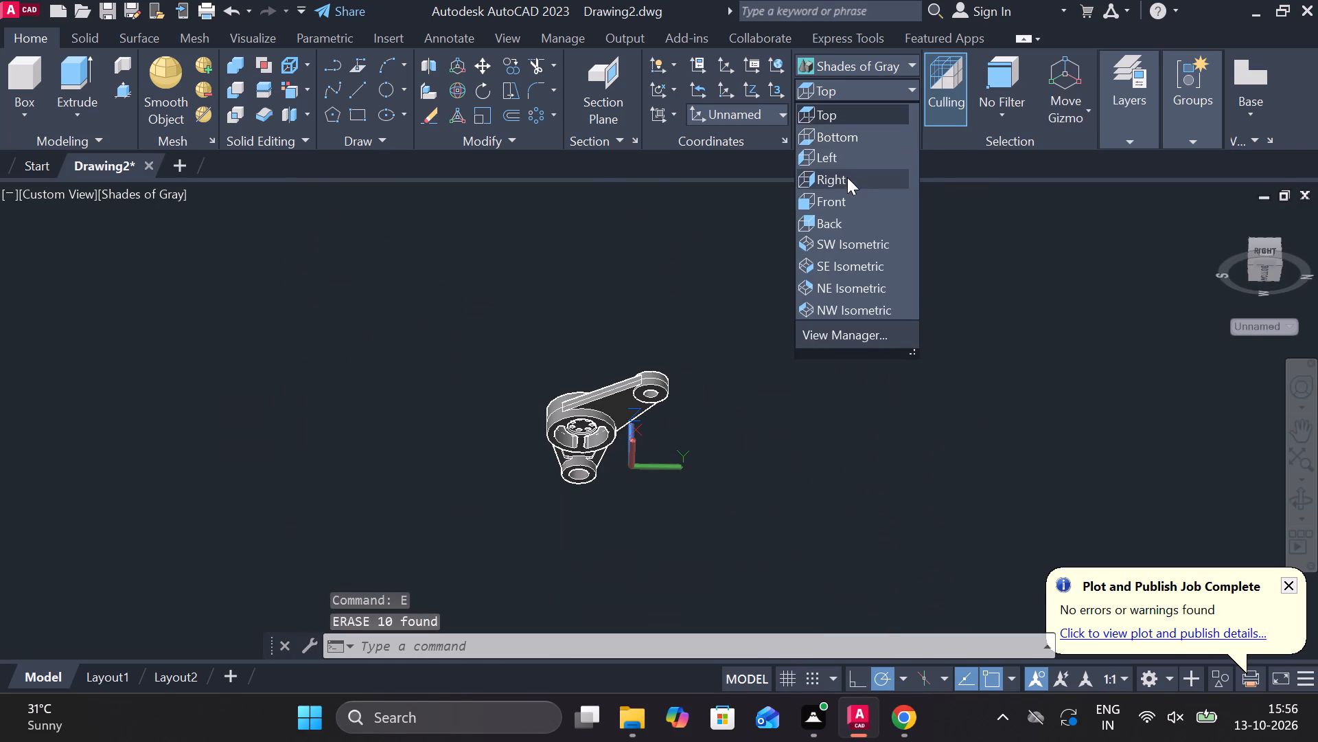
click(840, 141)
middle_drag(540, 250, 612, 362)
scroll(546, 290, up, 1)
key(l)
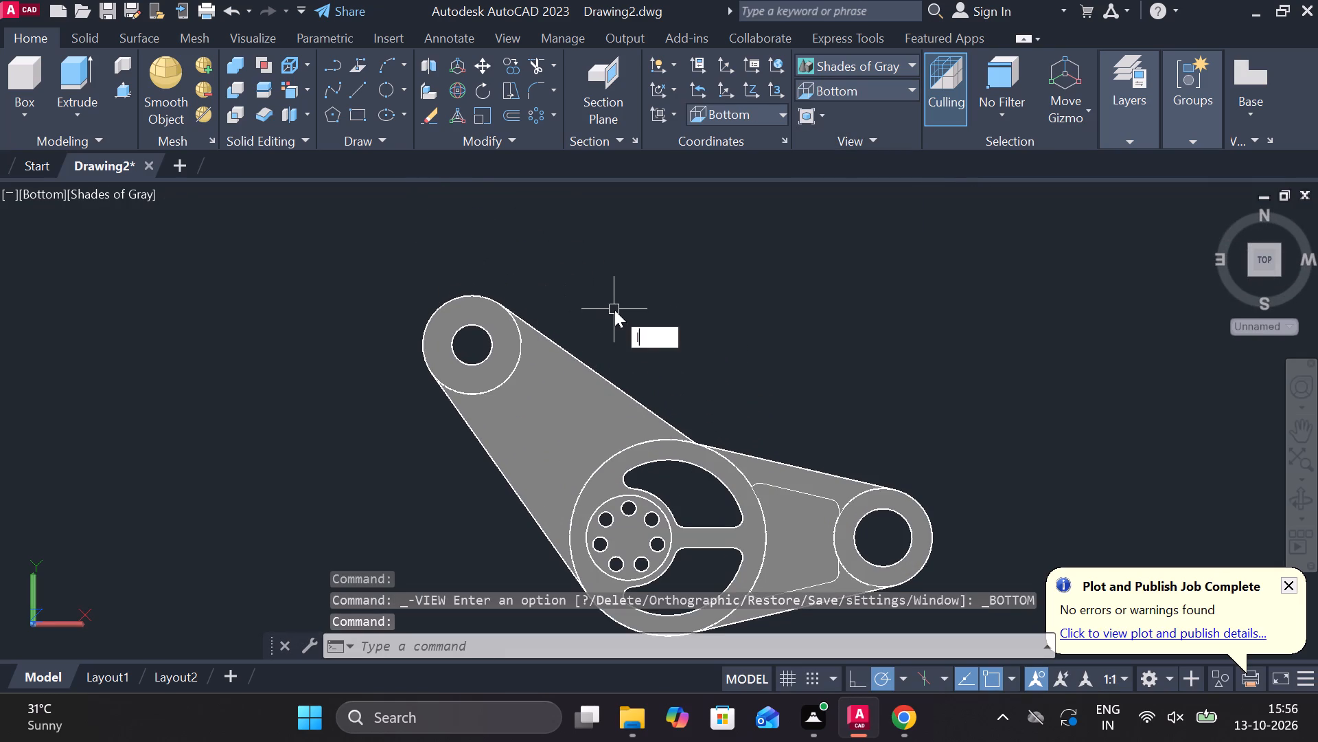
key(Return)
scroll(586, 331, up, 2)
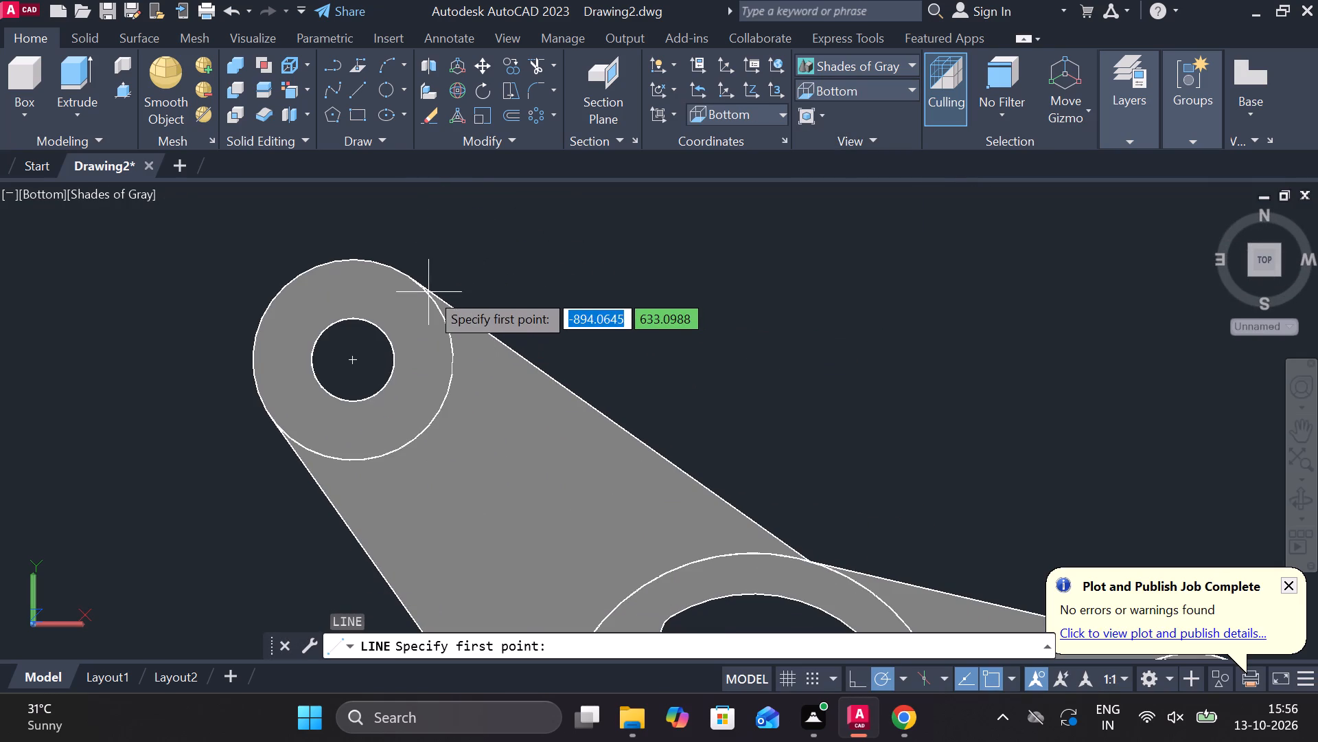
click(870, 58)
click(866, 132)
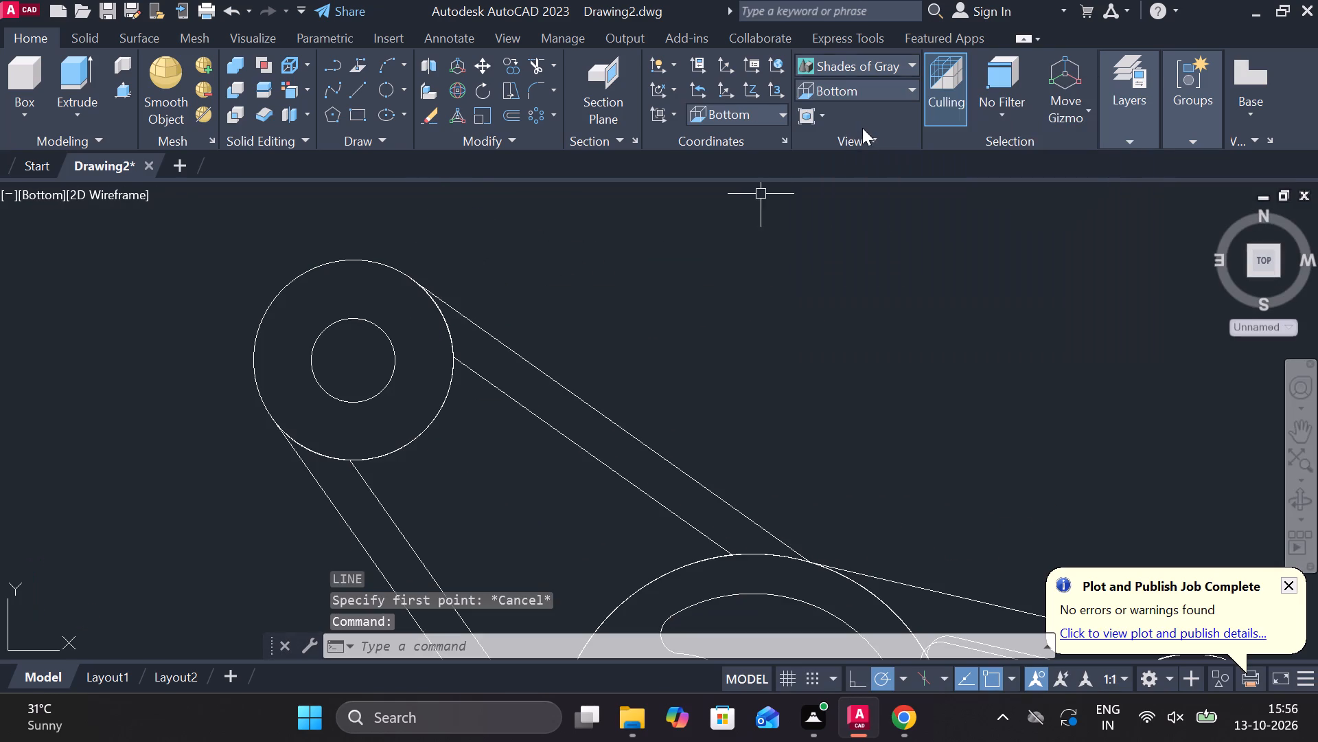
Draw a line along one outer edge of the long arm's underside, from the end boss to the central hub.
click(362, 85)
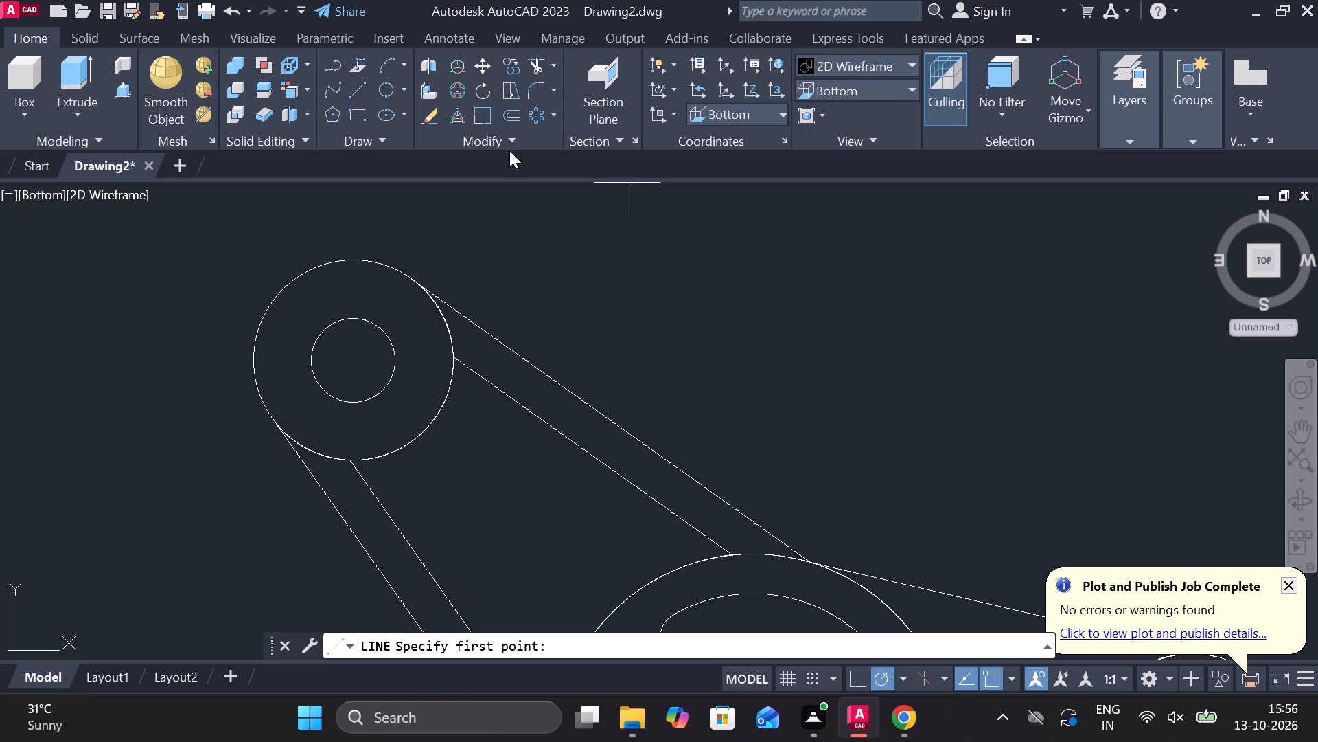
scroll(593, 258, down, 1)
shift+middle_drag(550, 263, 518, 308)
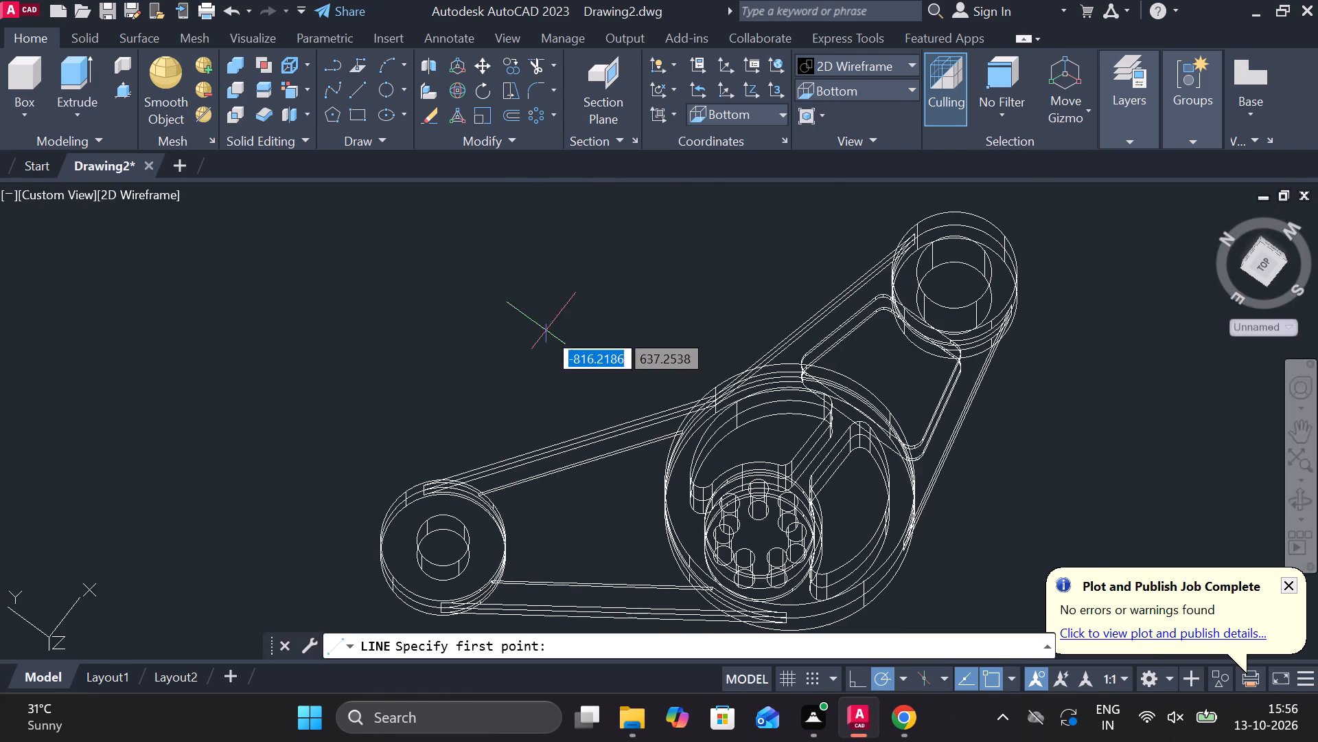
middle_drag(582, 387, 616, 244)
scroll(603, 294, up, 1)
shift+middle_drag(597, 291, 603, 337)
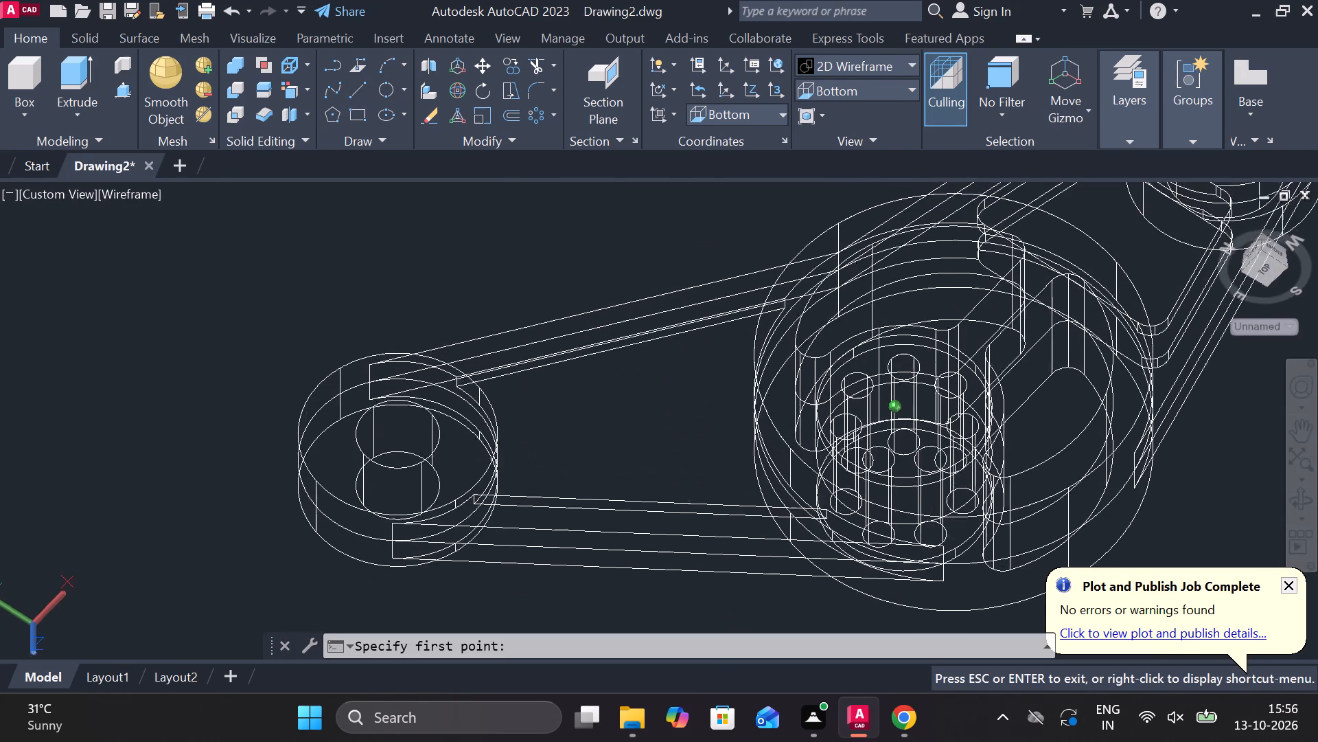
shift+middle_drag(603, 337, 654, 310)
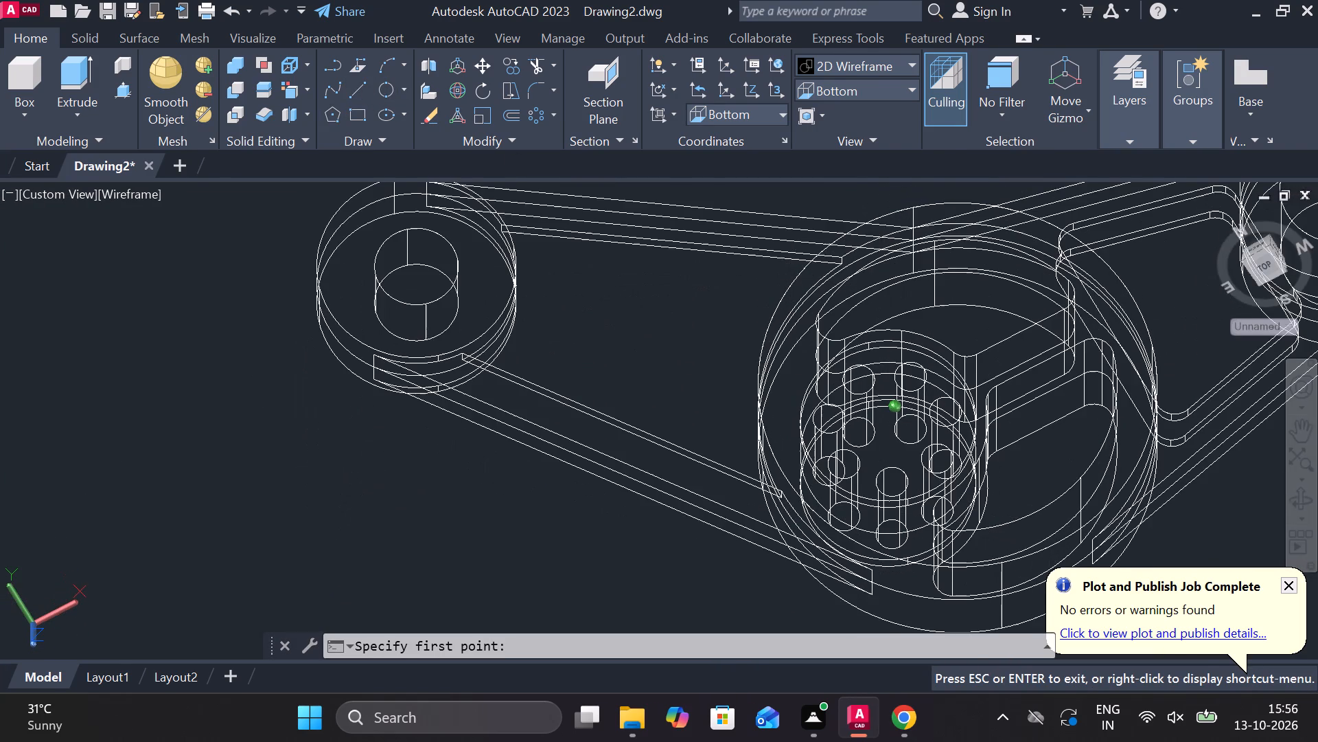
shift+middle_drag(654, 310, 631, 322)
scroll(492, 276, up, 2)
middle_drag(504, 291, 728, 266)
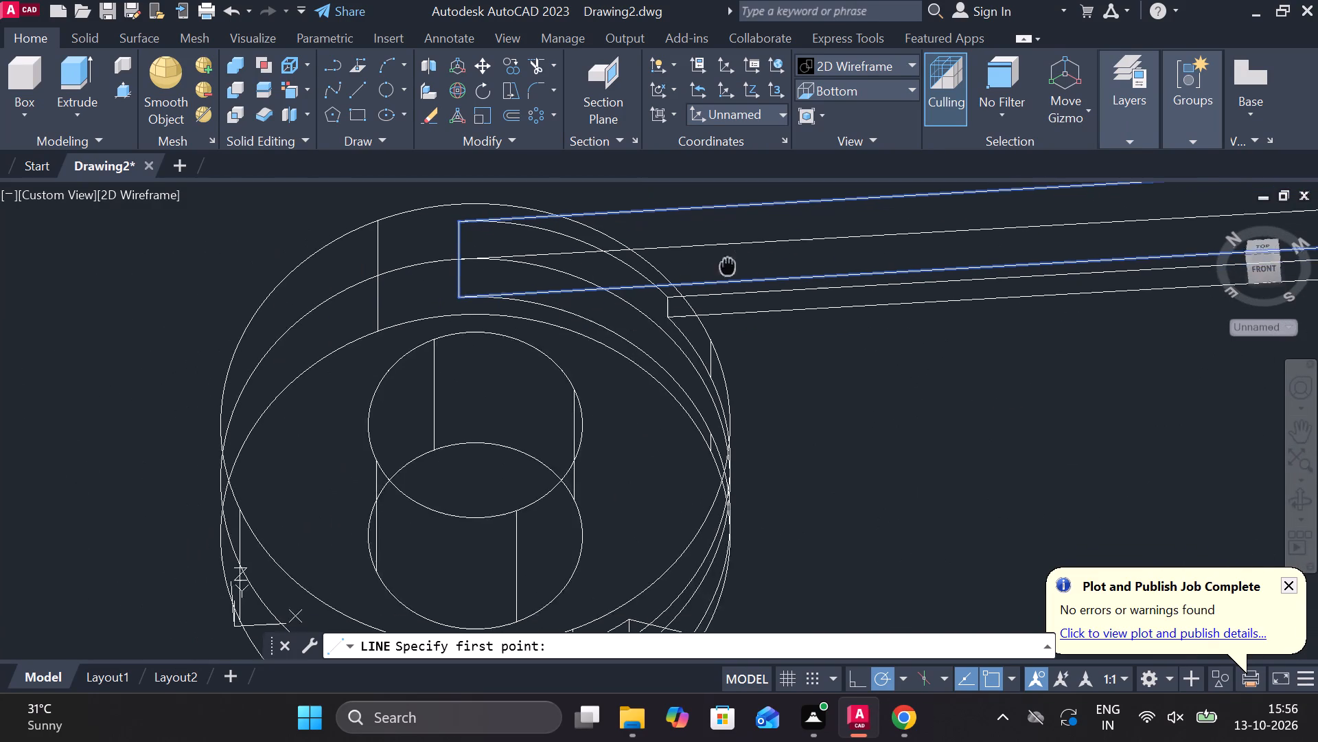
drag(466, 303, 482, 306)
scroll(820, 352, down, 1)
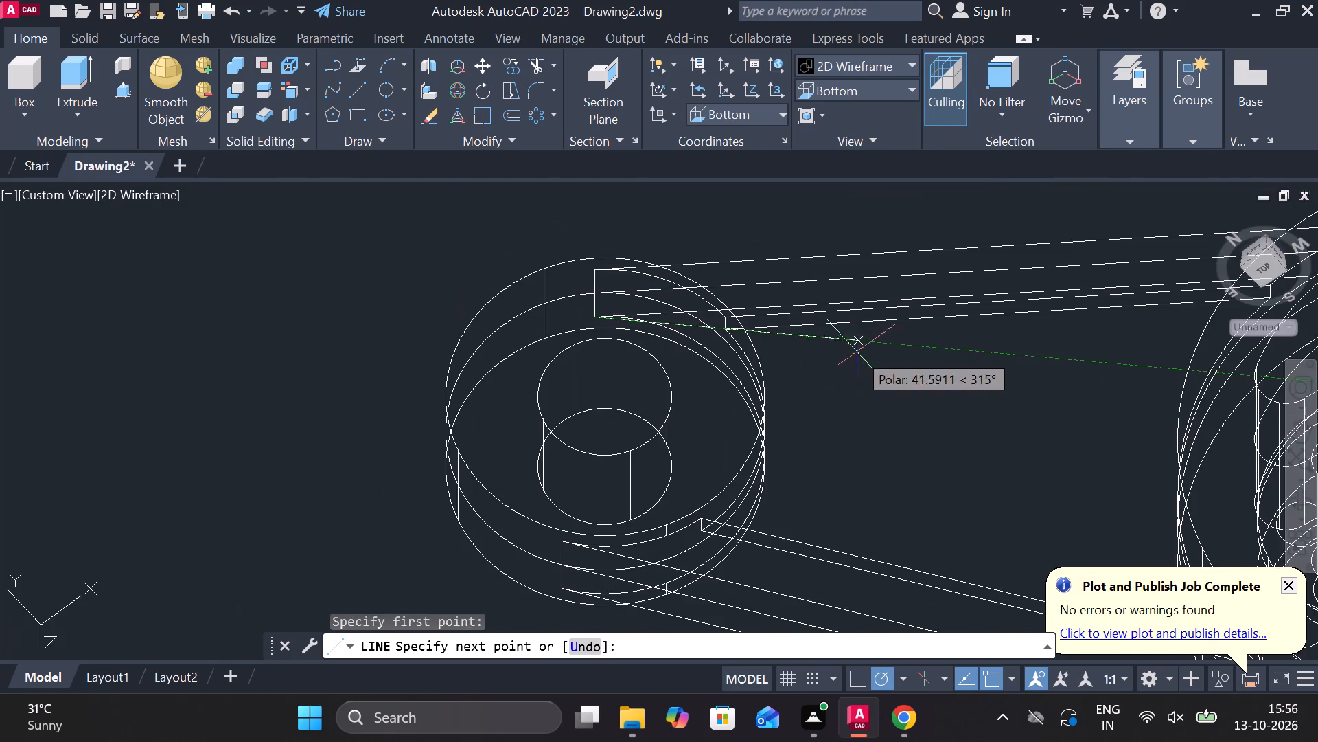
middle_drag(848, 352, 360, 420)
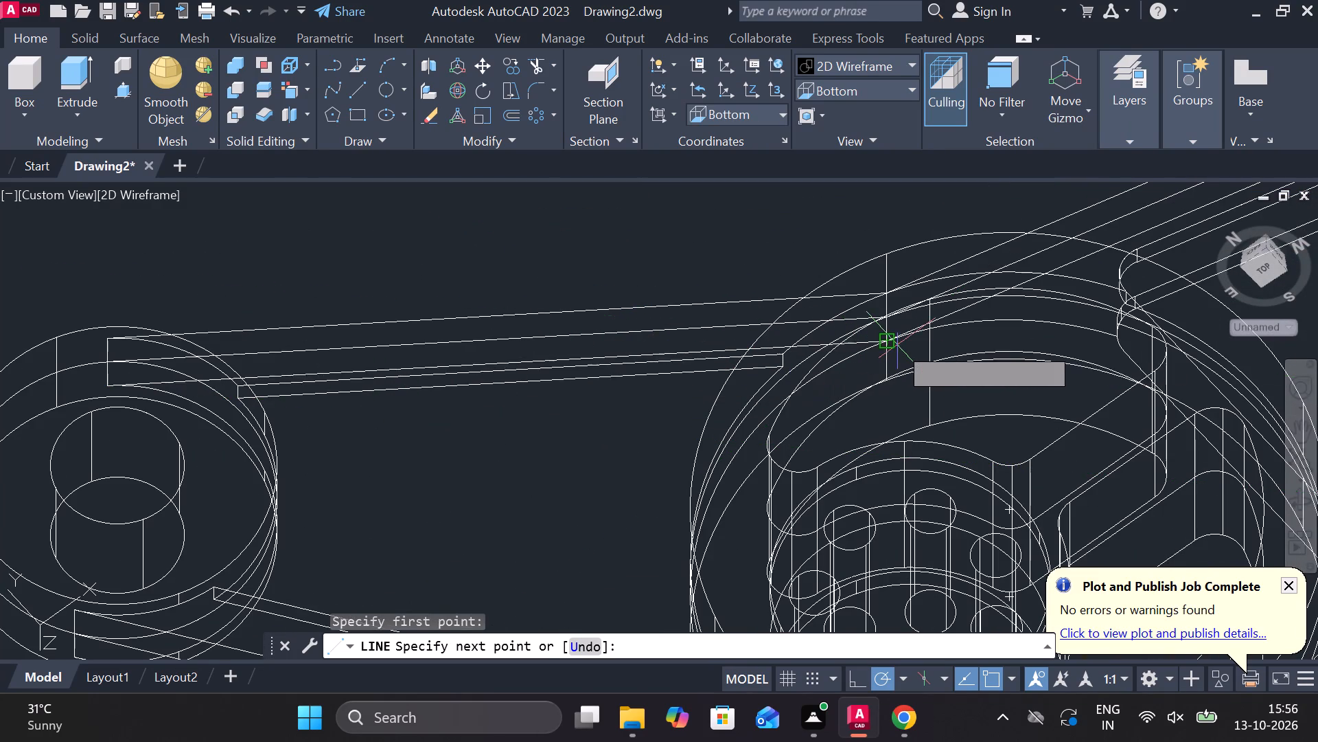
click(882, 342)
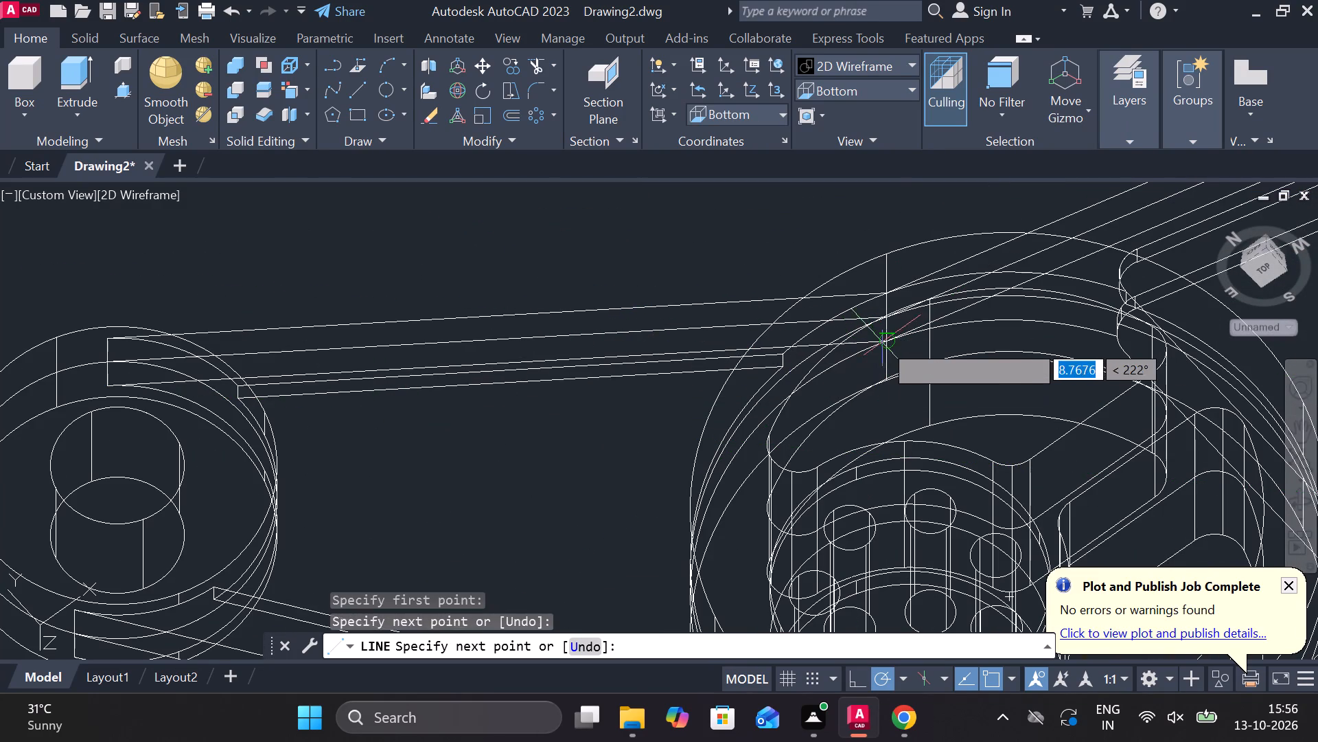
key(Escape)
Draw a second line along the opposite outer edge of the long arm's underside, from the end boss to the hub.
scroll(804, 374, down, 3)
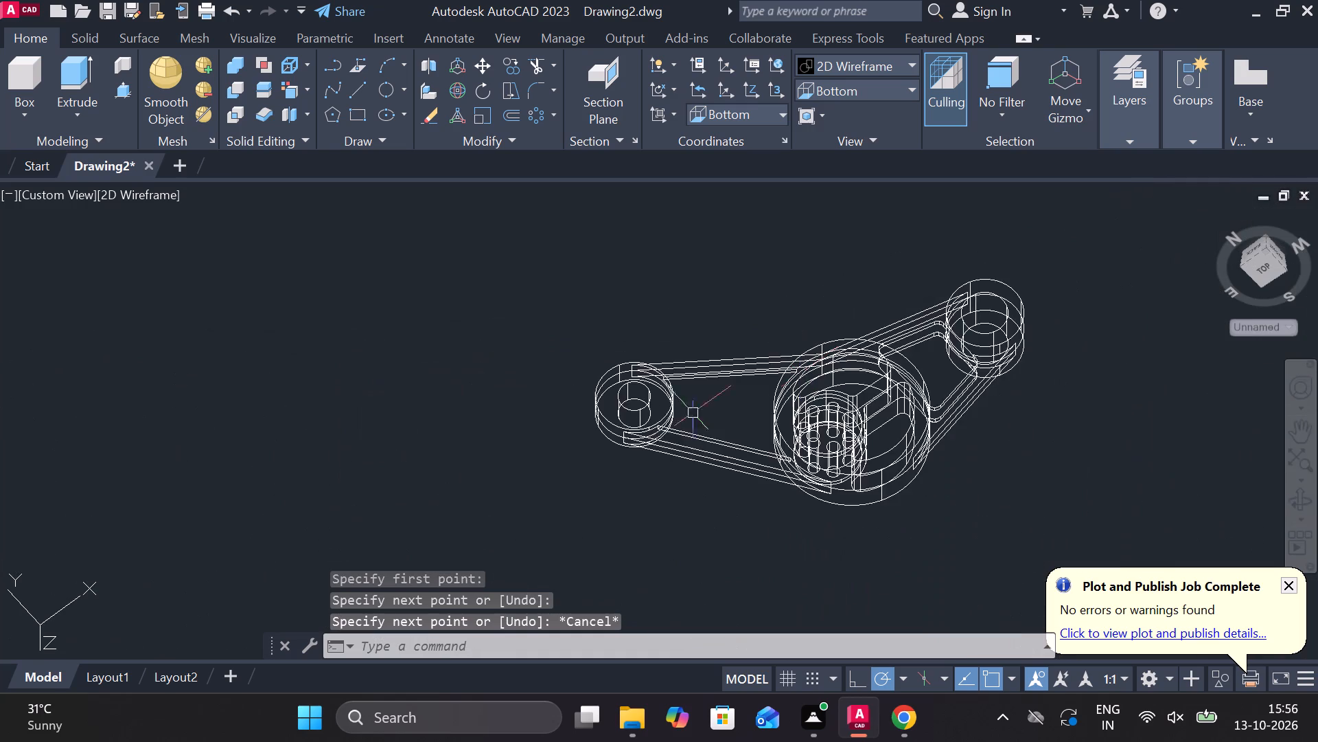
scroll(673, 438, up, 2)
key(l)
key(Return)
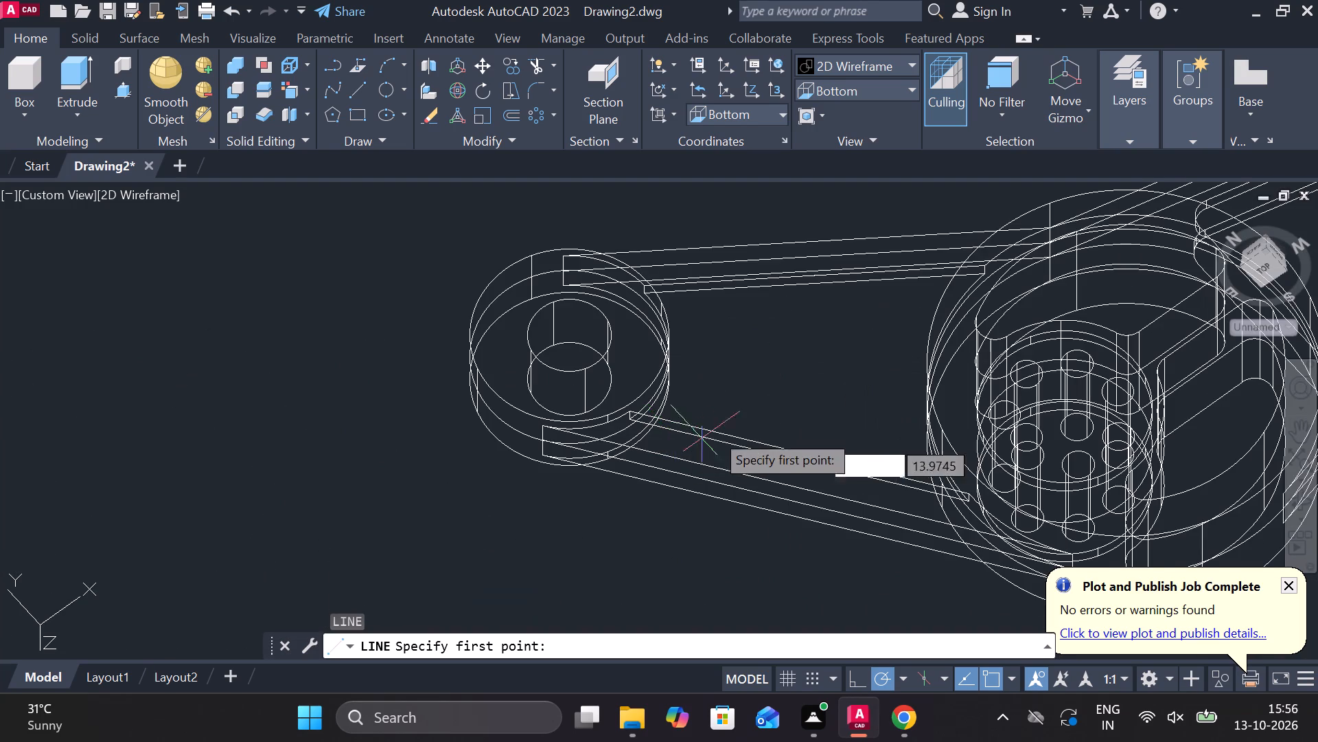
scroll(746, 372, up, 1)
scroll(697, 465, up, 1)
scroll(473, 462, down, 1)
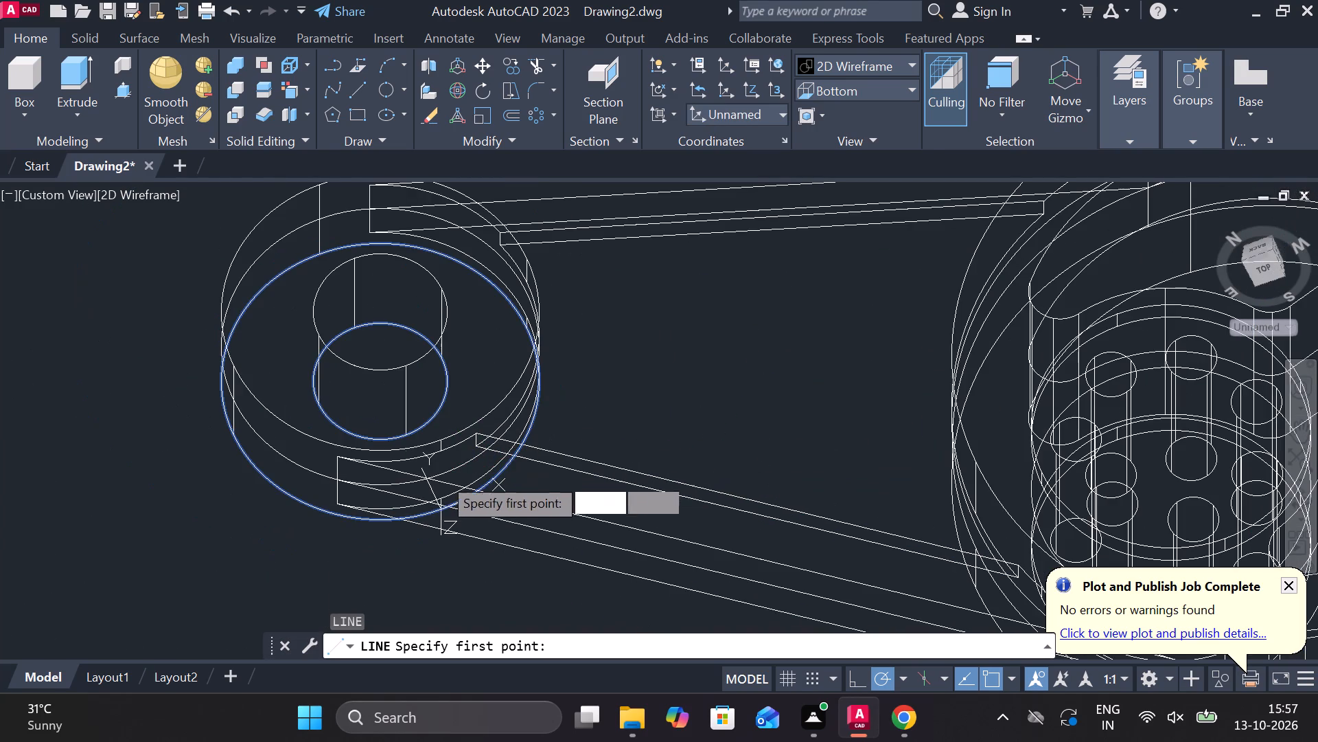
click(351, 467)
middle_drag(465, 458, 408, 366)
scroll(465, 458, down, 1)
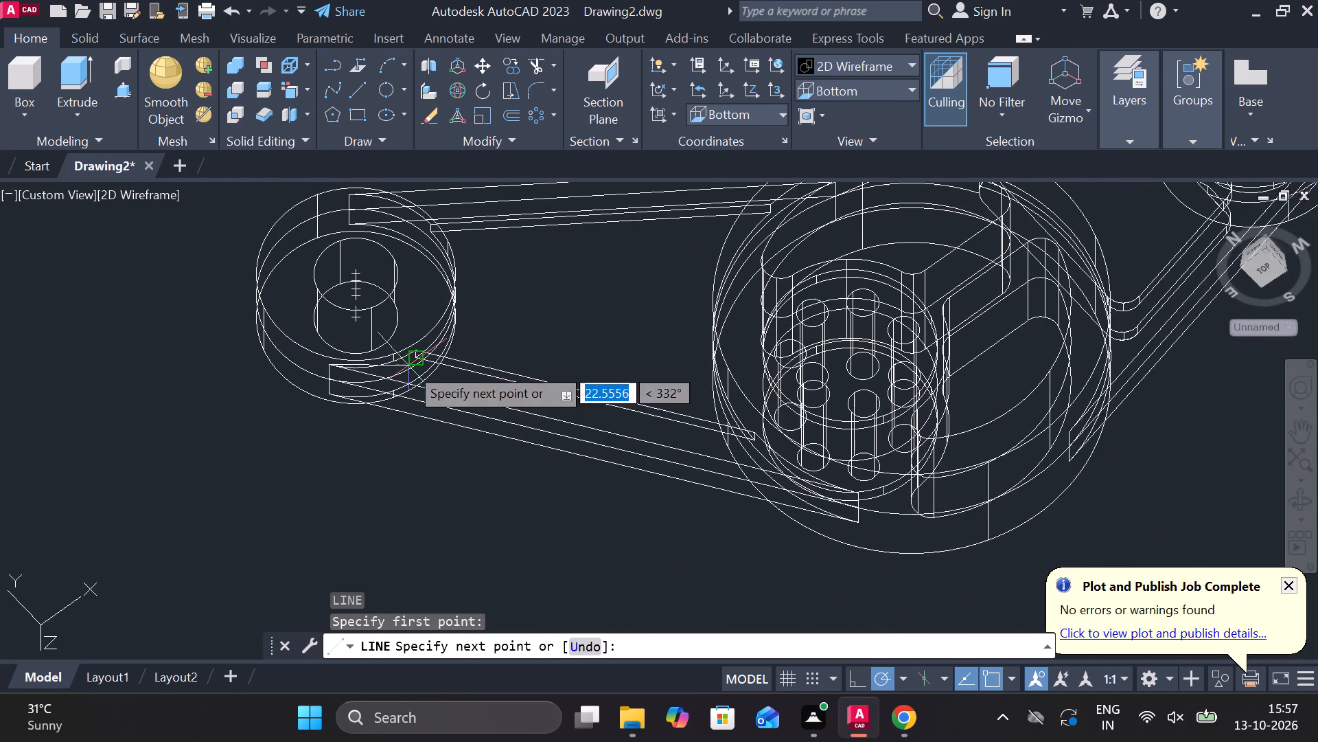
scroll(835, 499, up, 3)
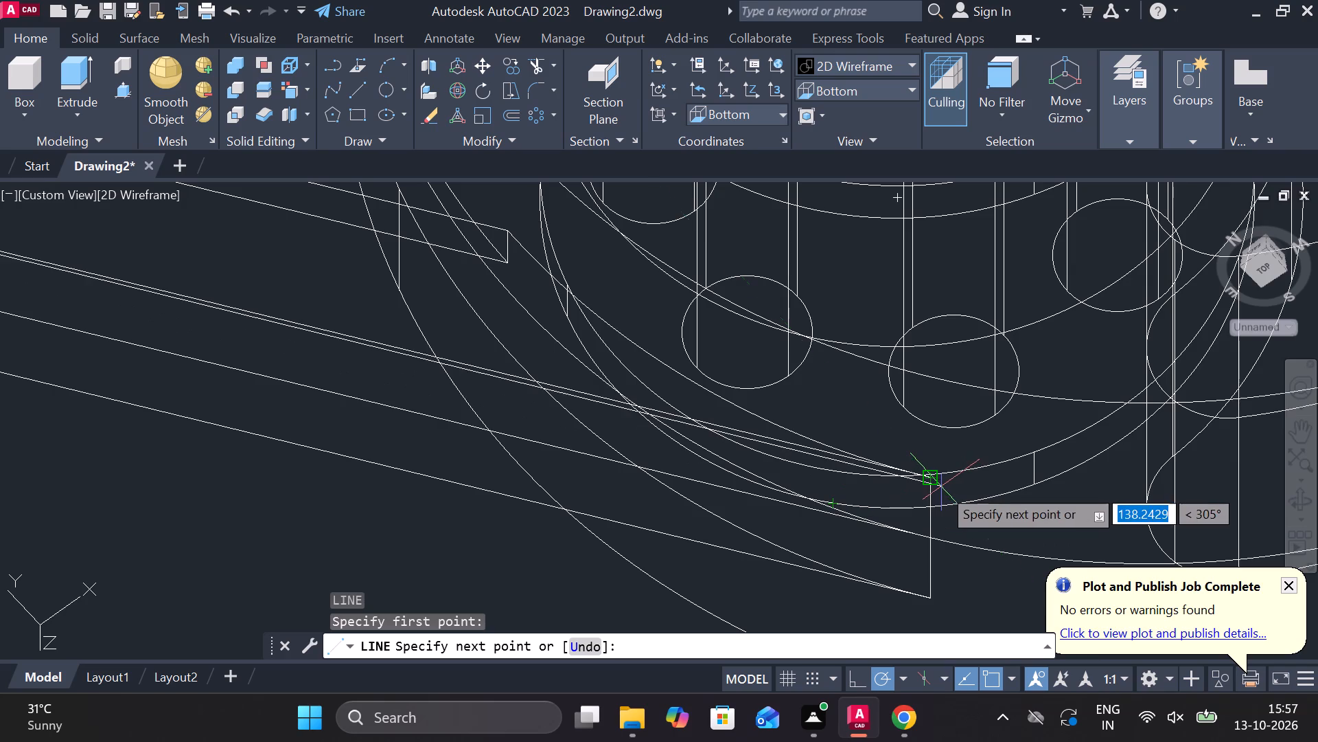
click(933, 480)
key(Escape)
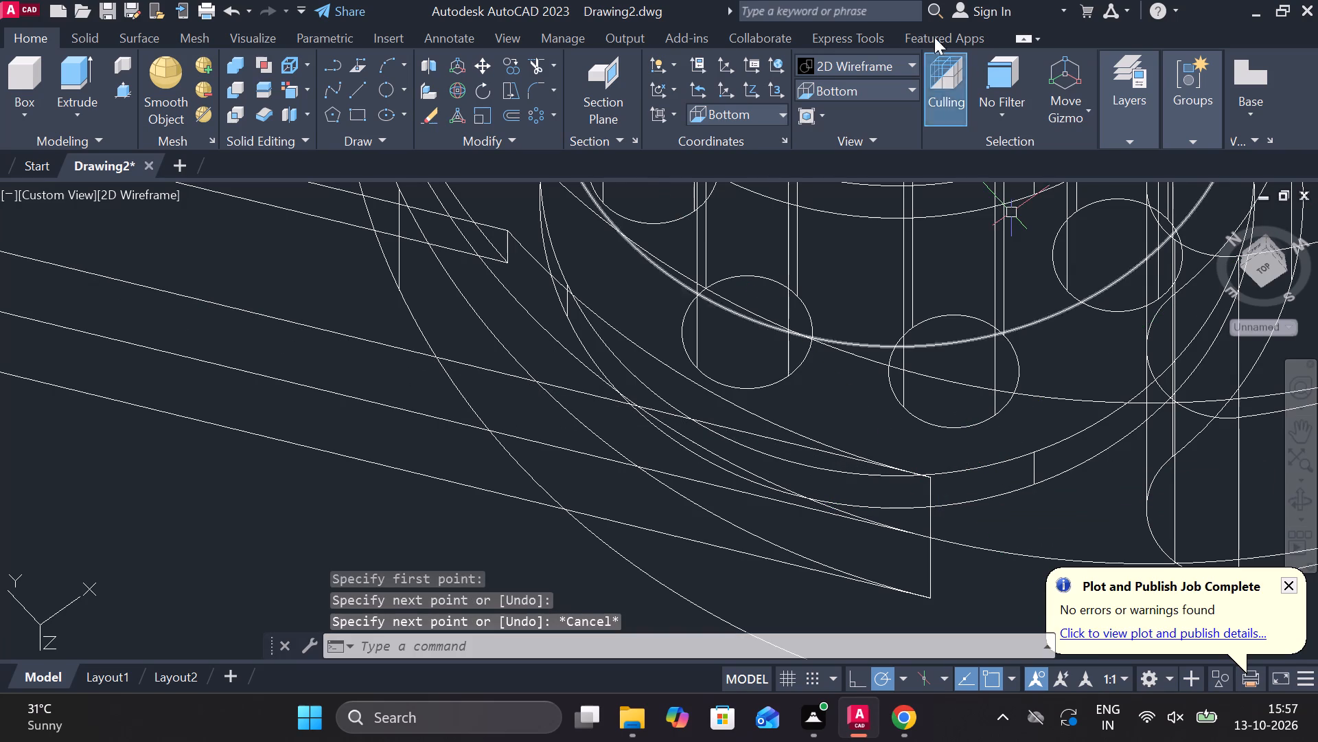
Display the bracket in the Shades of Gray style and examine both faces of the long arm.
click(897, 58)
click(1016, 218)
scroll(553, 449, down, 3)
scroll(467, 461, down, 3)
scroll(465, 460, up, 3)
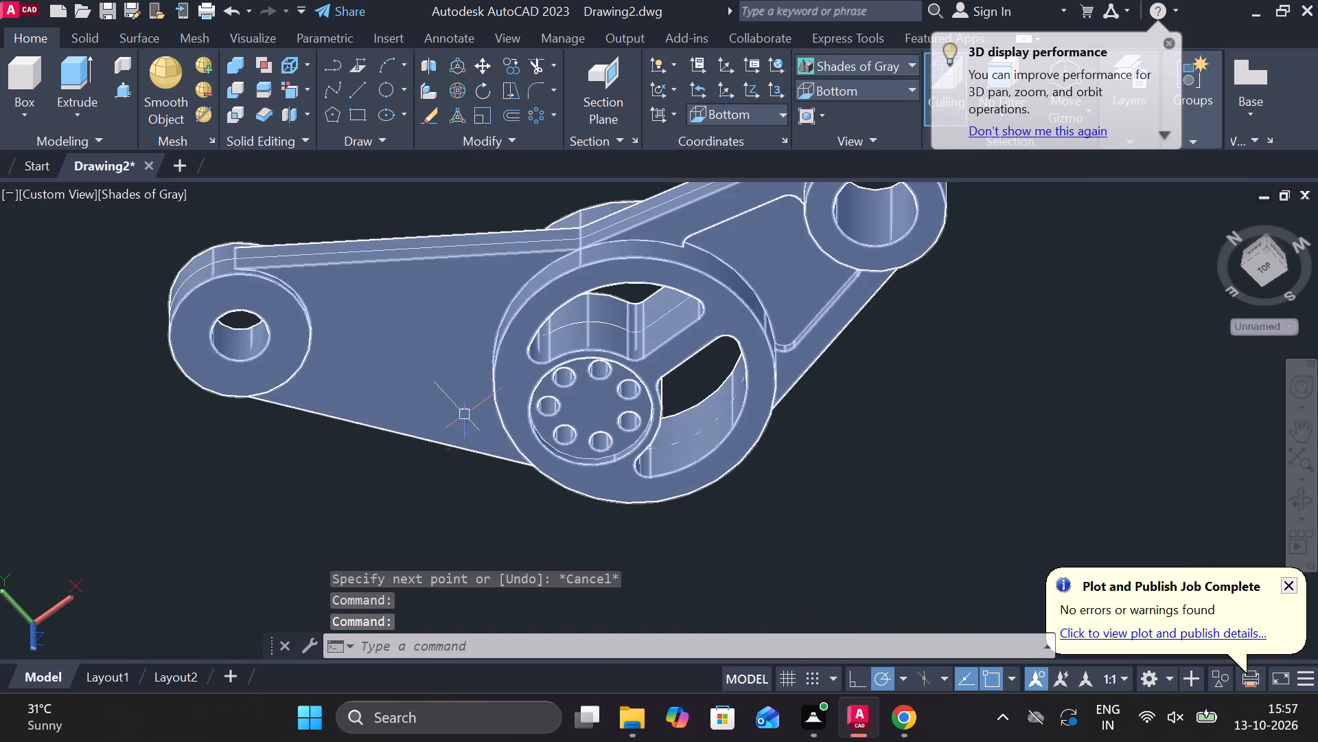
scroll(475, 372, down, 1)
shift+middle_drag(466, 269, 478, 456)
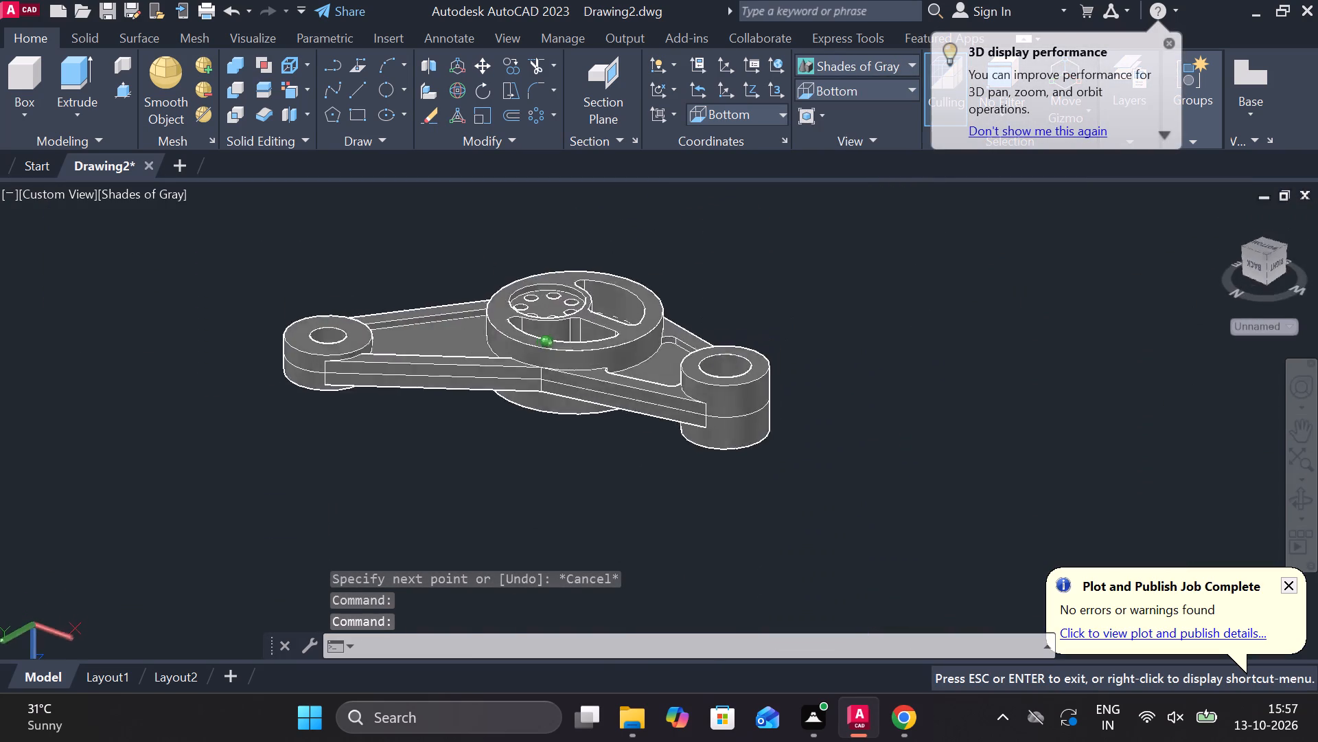
shift+middle_drag(478, 456, 504, 276)
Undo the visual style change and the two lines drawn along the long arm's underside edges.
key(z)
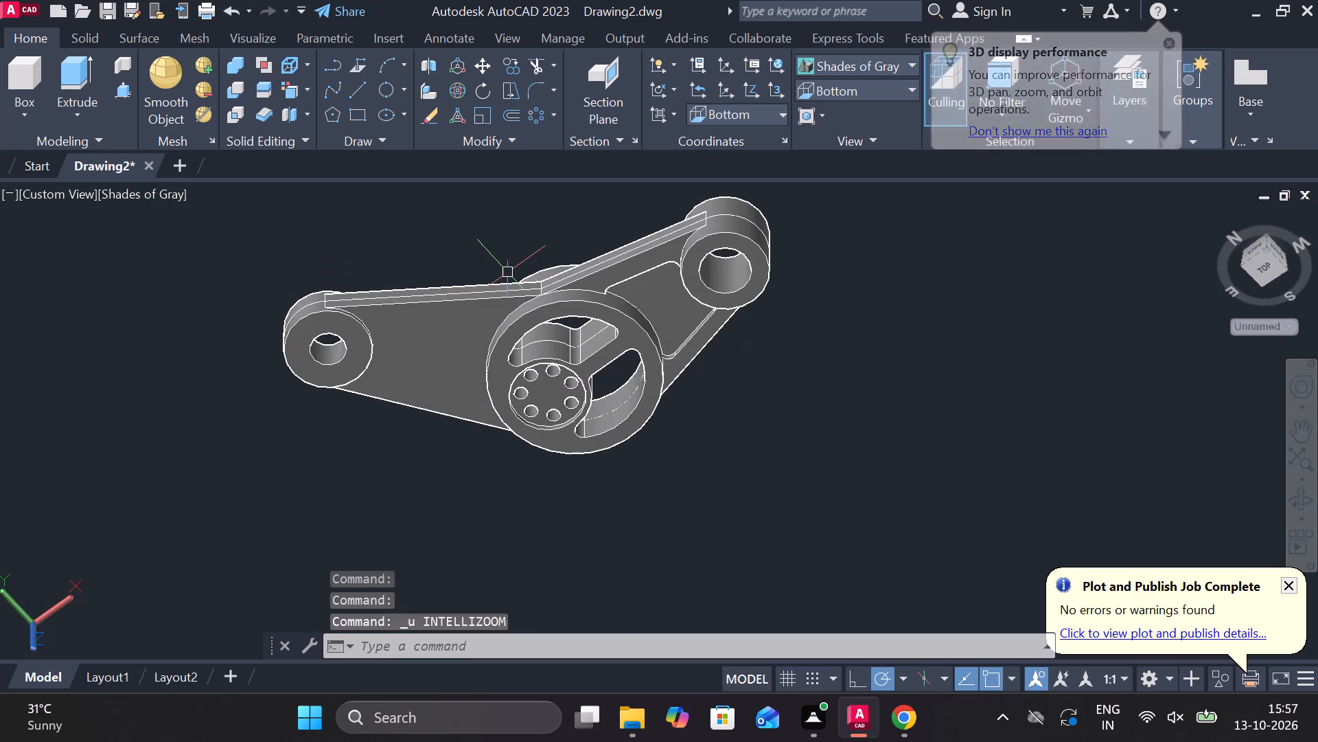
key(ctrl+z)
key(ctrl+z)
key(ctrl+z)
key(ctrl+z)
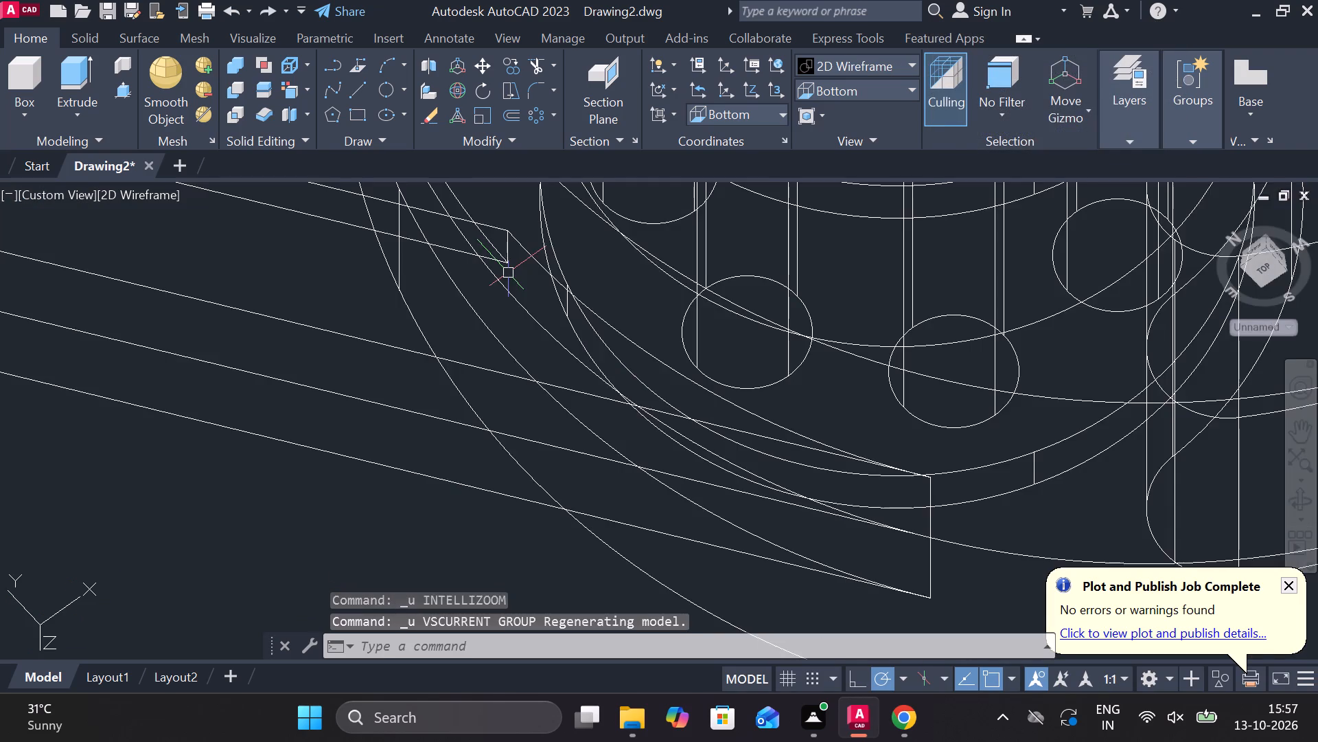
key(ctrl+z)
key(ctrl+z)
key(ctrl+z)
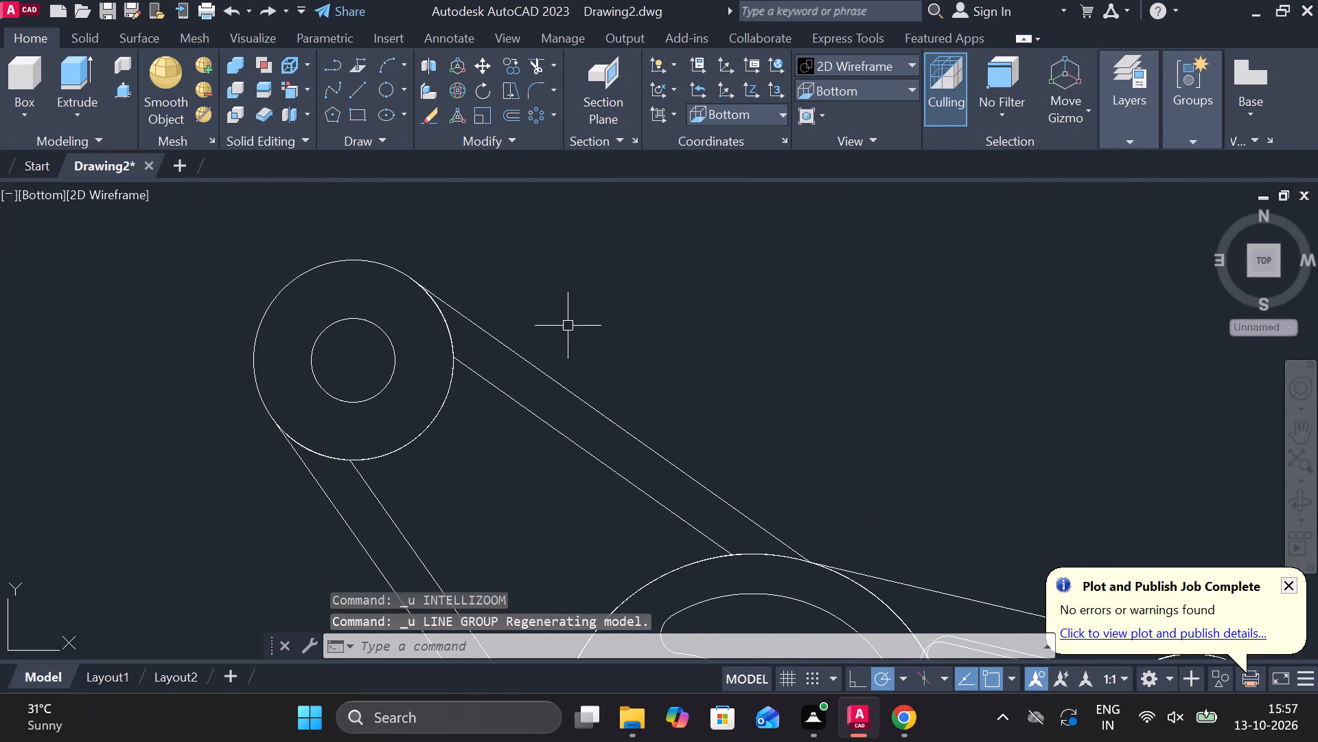
Examine the wireframe bracket from the sides and both faces, comparing the two sides of the long arm.
scroll(590, 332, down, 1)
scroll(553, 455, down, 1)
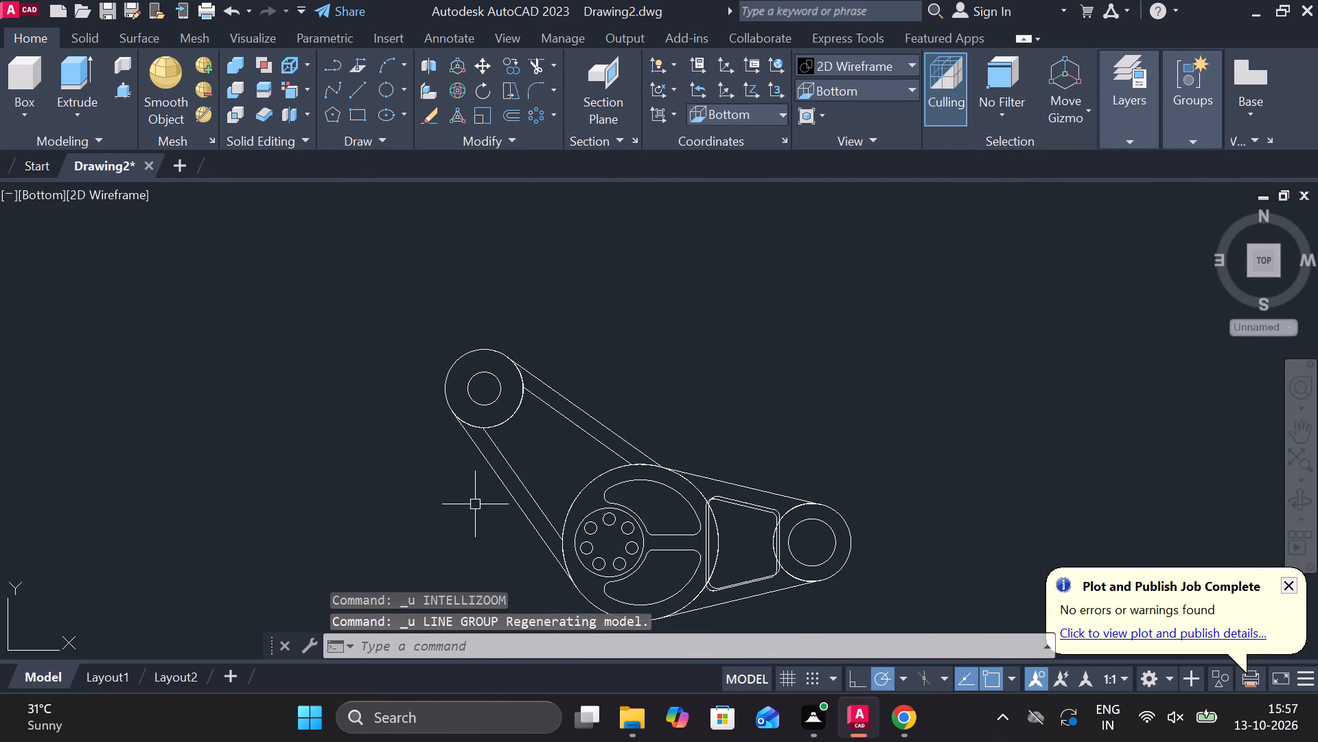
shift+middle_drag(483, 505, 762, 567)
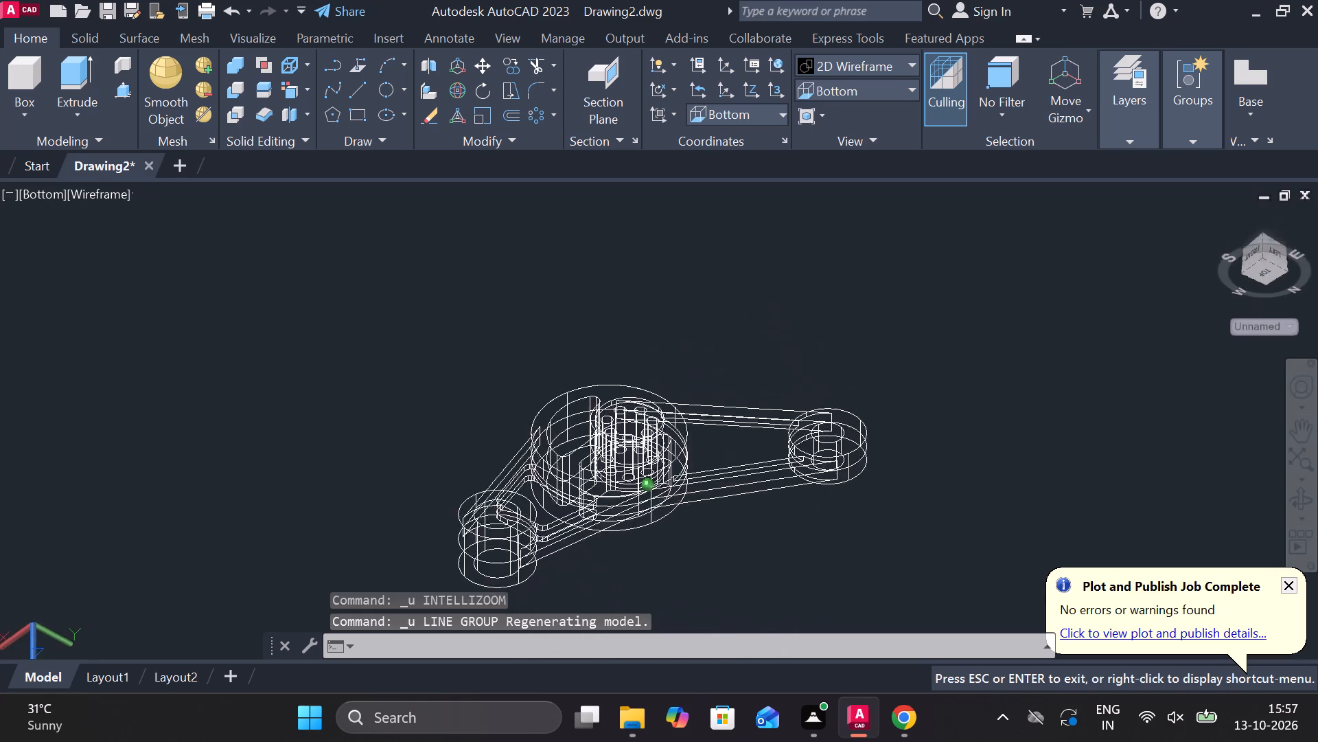
shift+middle_drag(762, 567, 881, 593)
scroll(838, 387, up, 1)
middle_drag(783, 429, 745, 259)
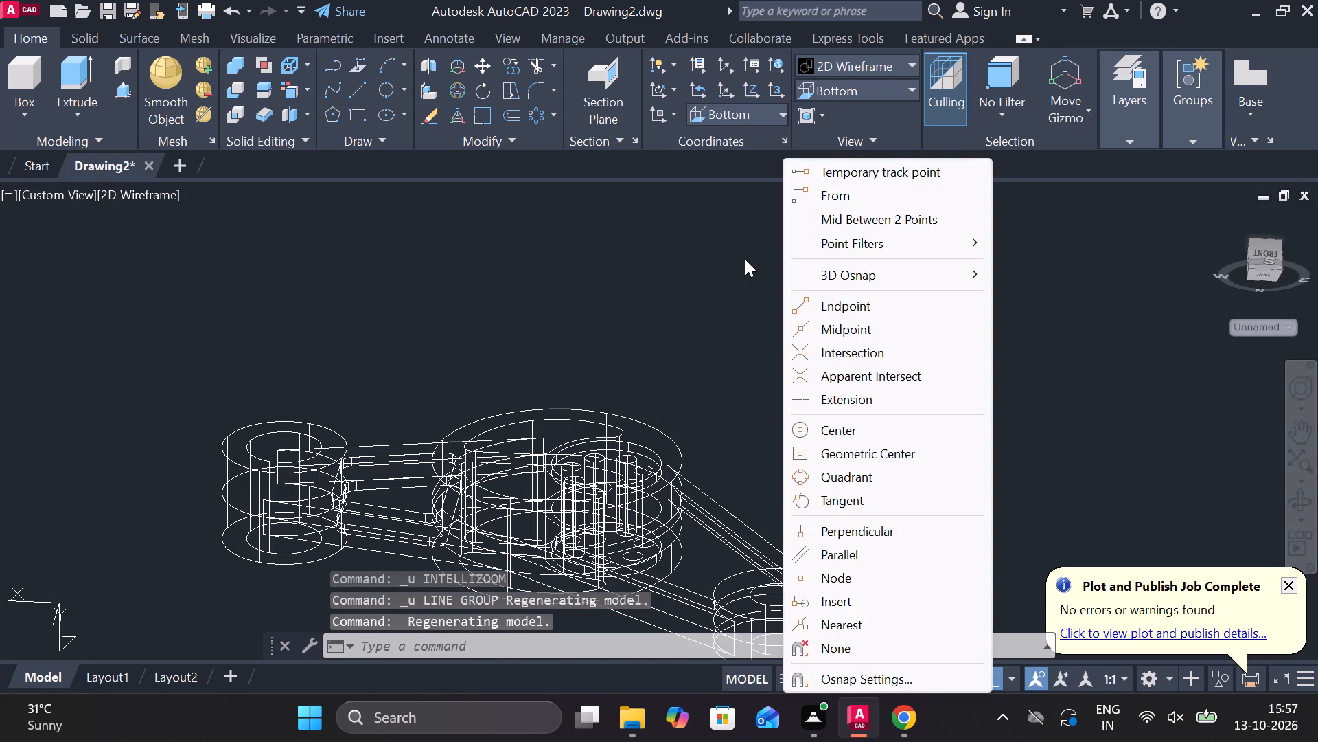
key(Escape)
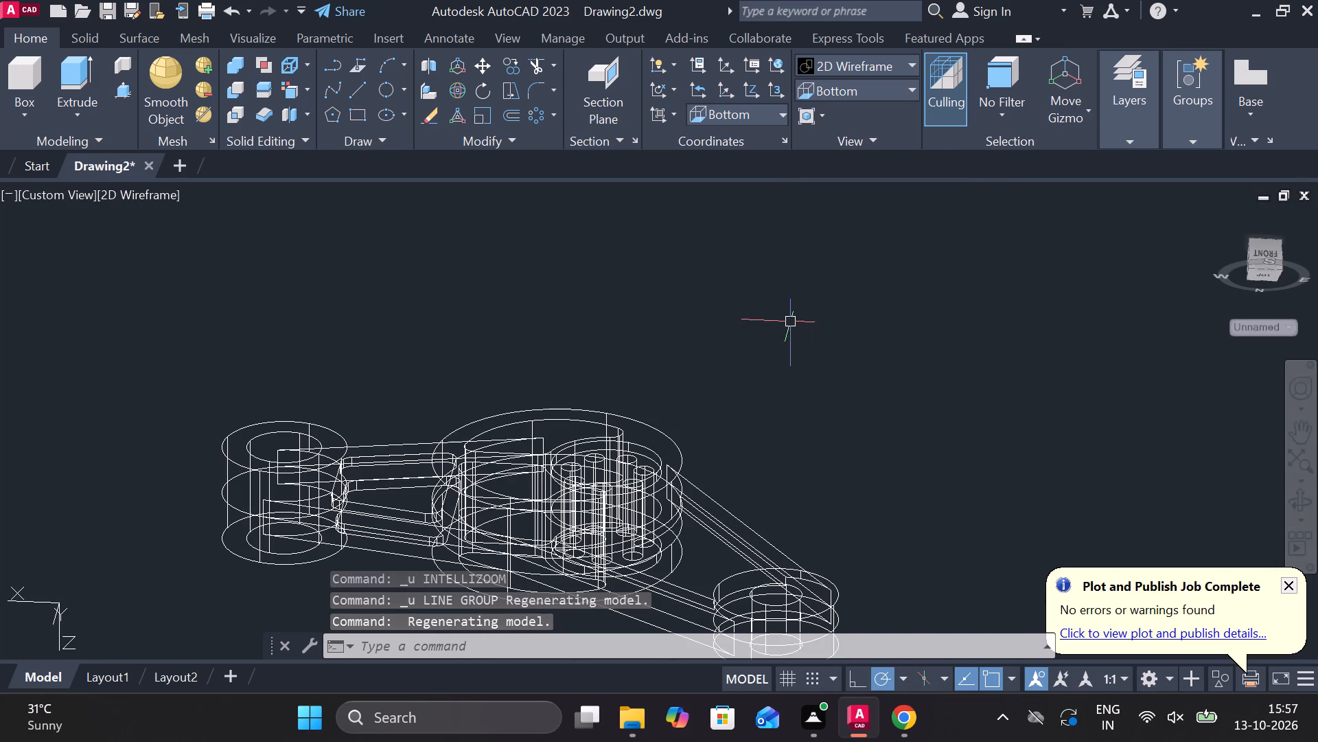
middle_drag(782, 415, 730, 226)
shift+middle_drag(788, 275, 788, 278)
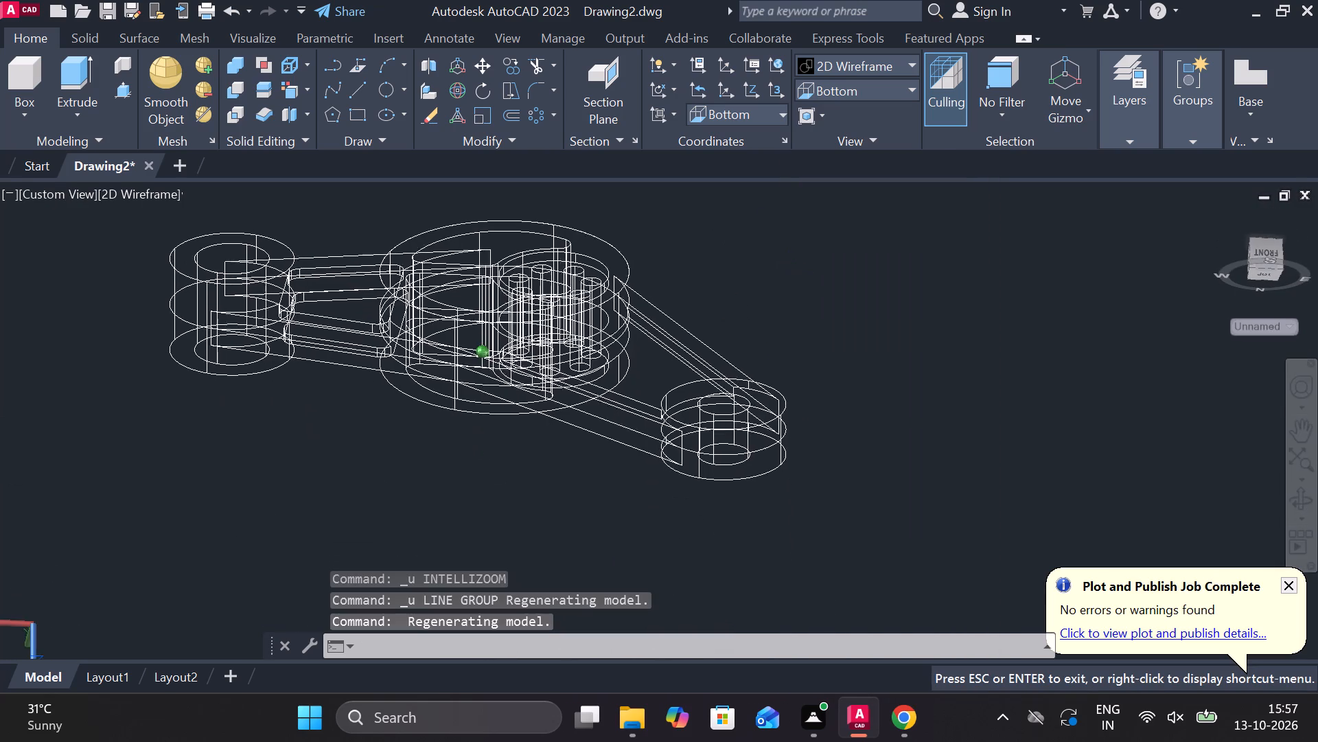
shift+middle_drag(788, 278, 870, 270)
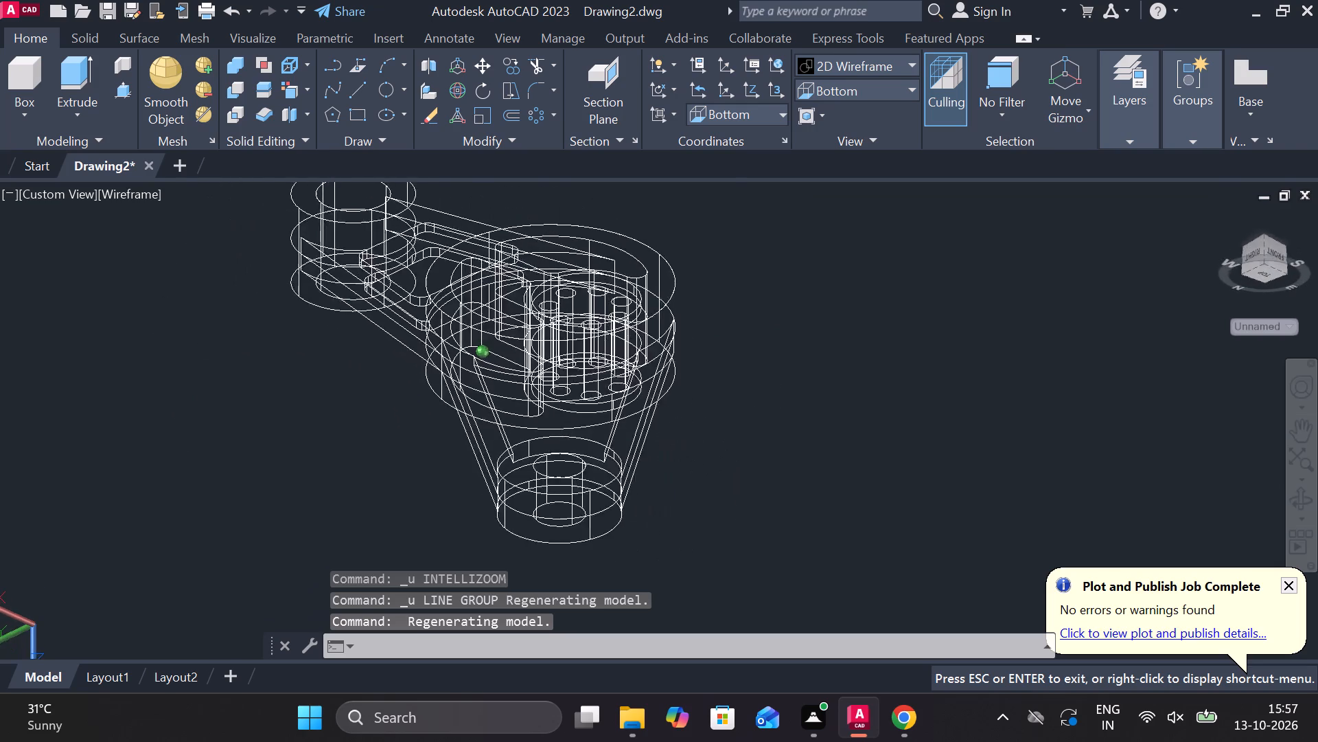
shift+middle_drag(870, 270, 652, 481)
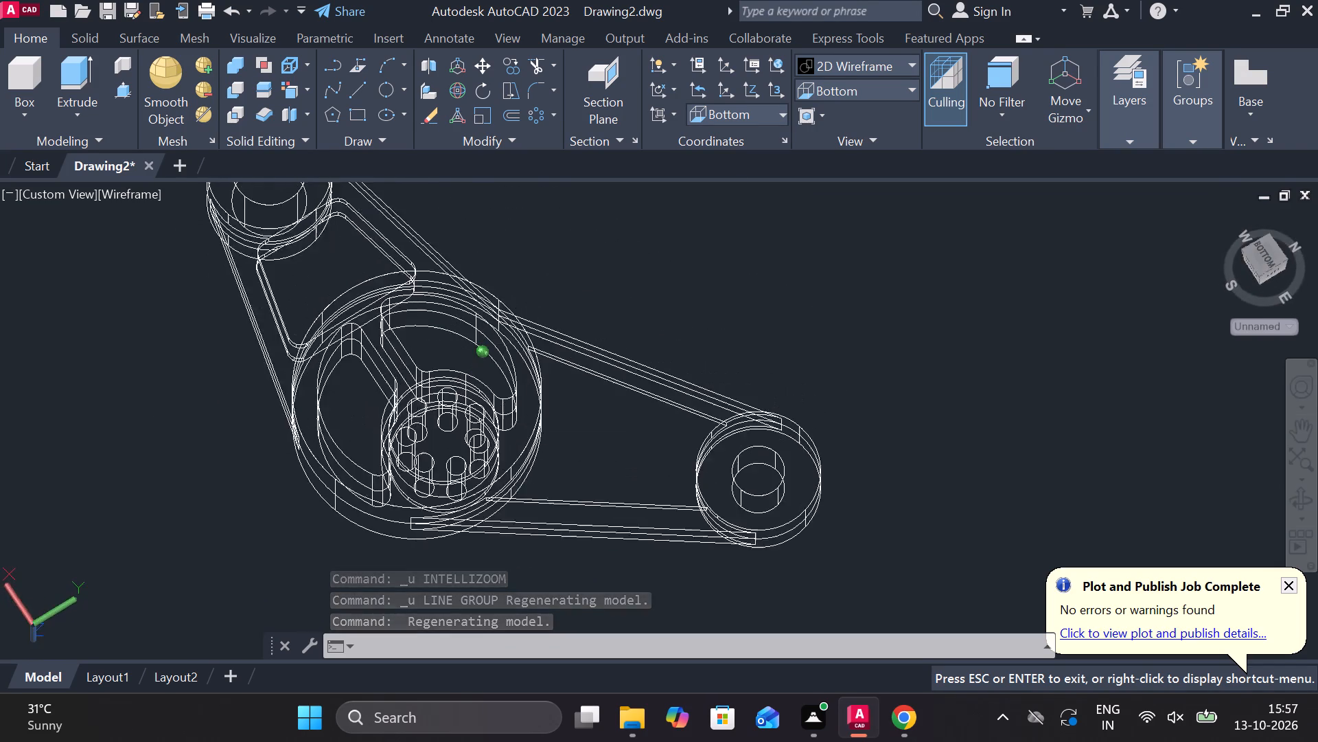
shift+middle_drag(652, 481, 794, 484)
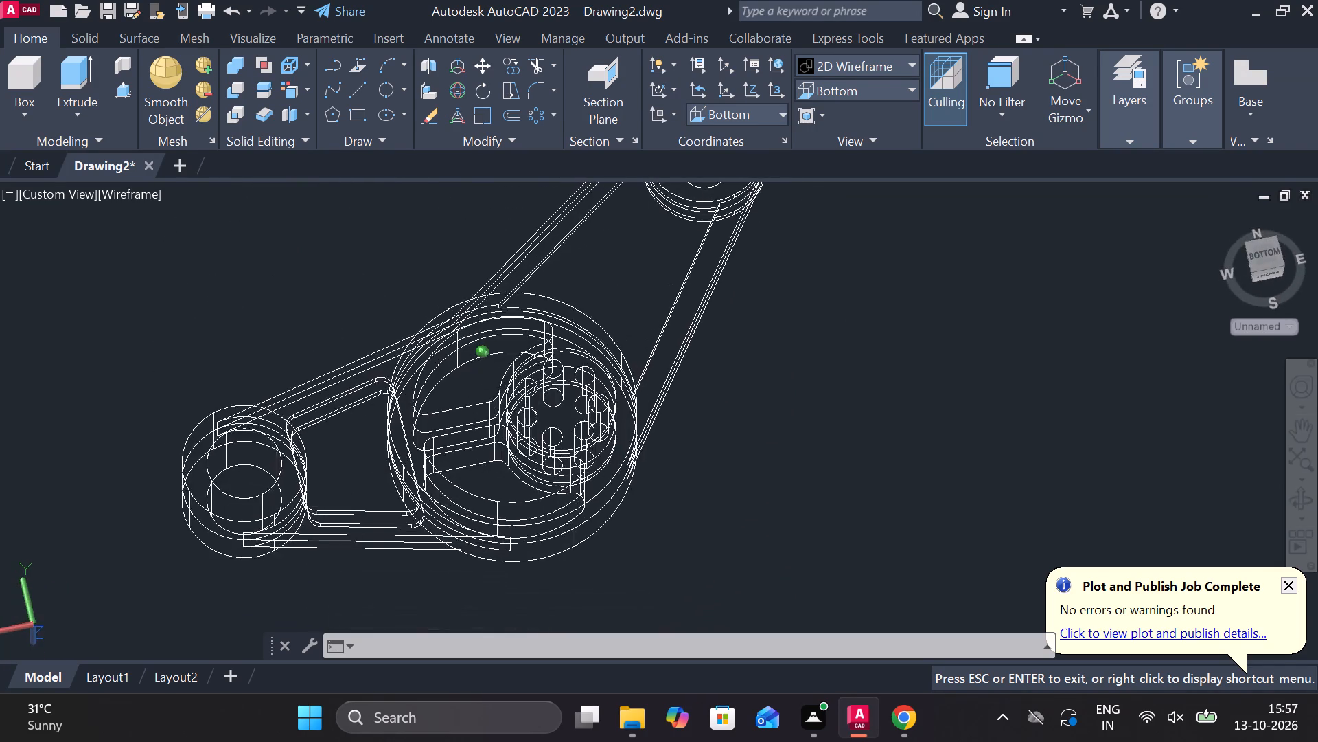
shift+middle_drag(794, 484, 672, 371)
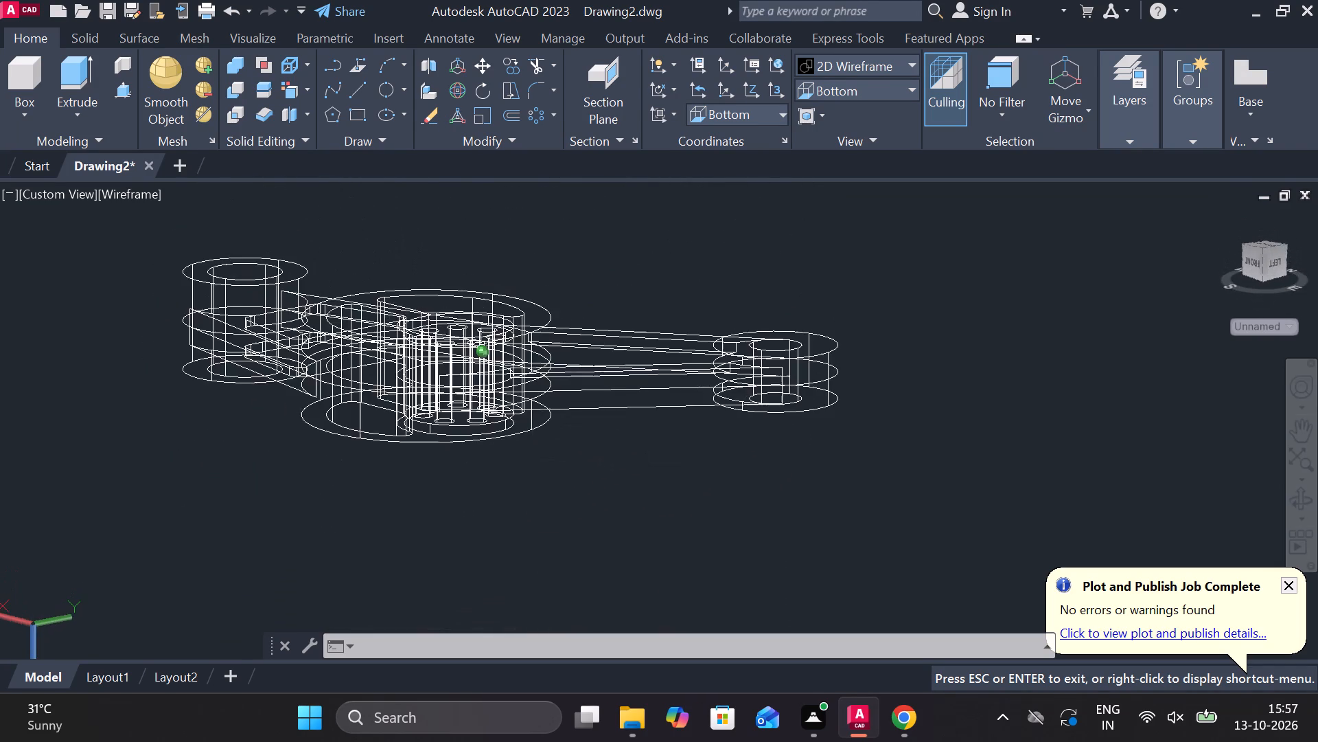
shift+middle_drag(672, 371, 371, 232)
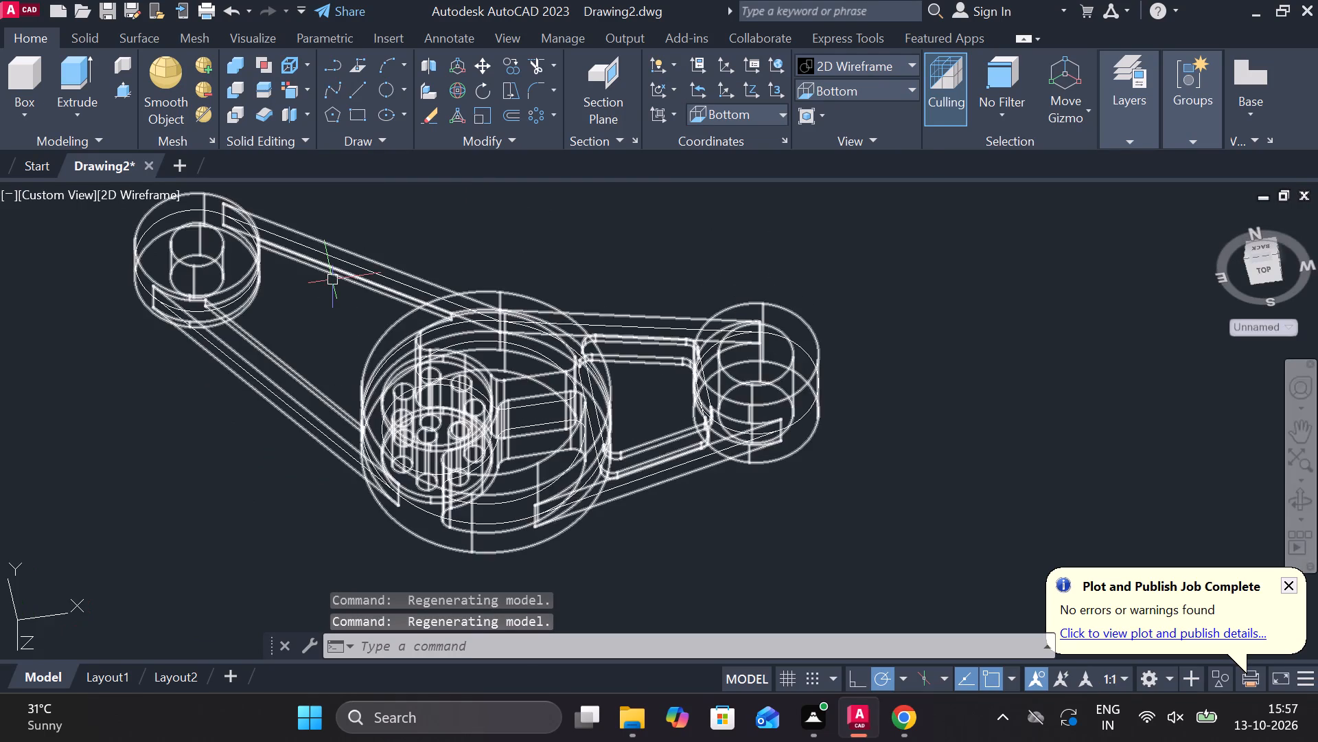
scroll(474, 229, up, 1)
scroll(472, 235, down, 3)
middle_drag(383, 311, 526, 376)
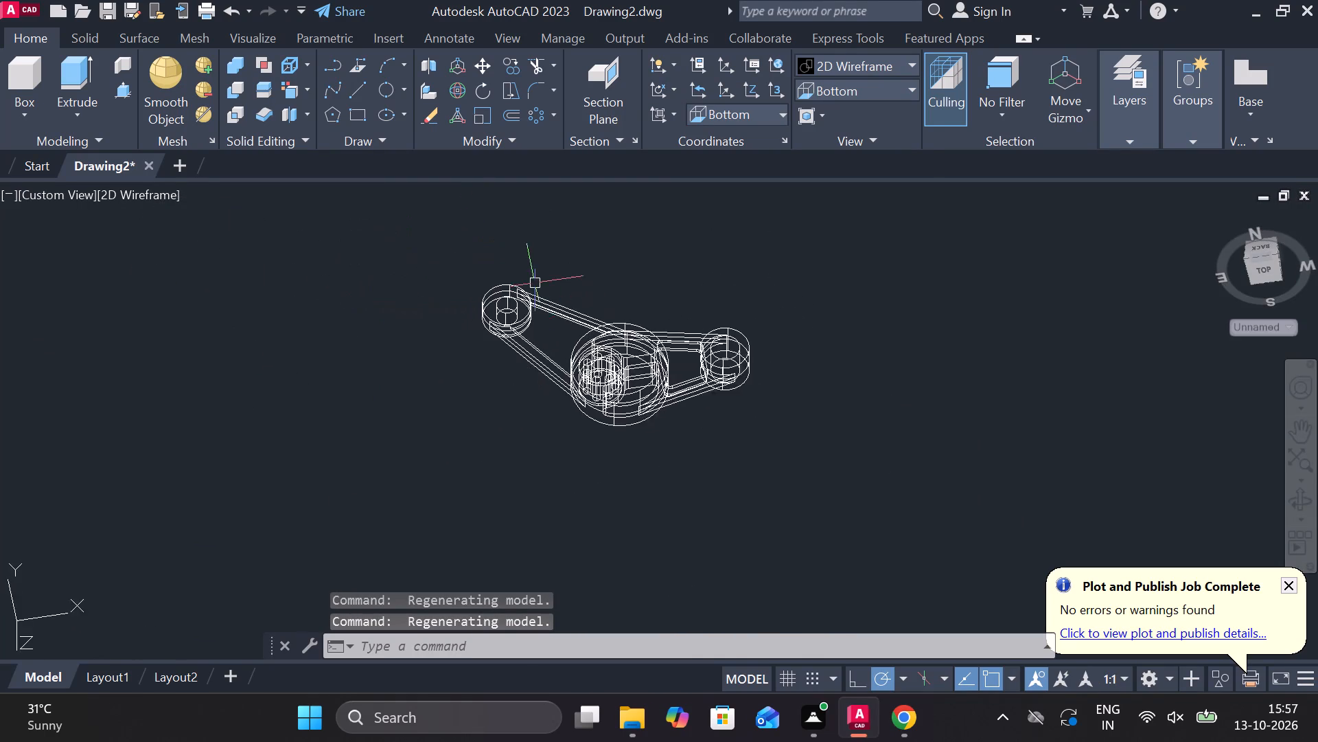
scroll(535, 272, up, 2)
shift+middle_drag(560, 291, 436, 469)
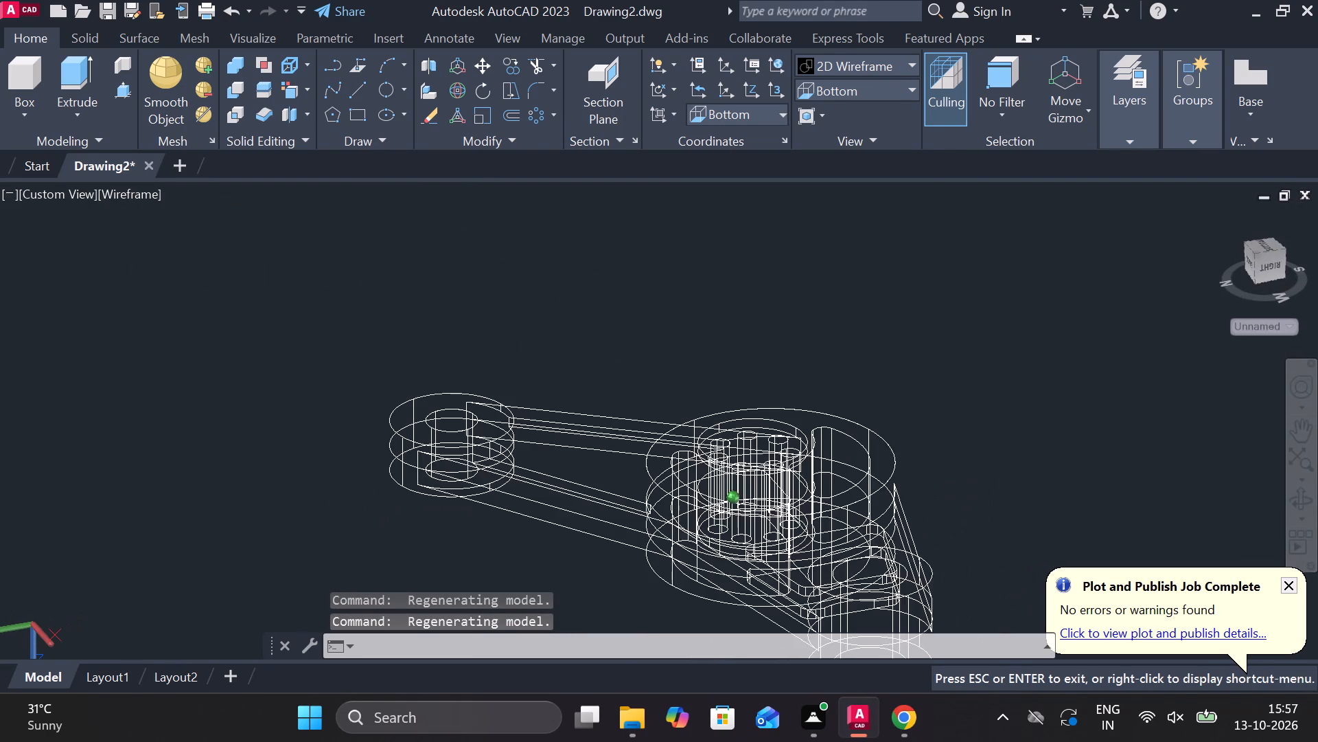
shift+middle_drag(436, 469, 439, 468)
Display the bracket in the Shades of Gray style and examine the long arm's recessed face and its flat underside.
click(875, 56)
click(1020, 168)
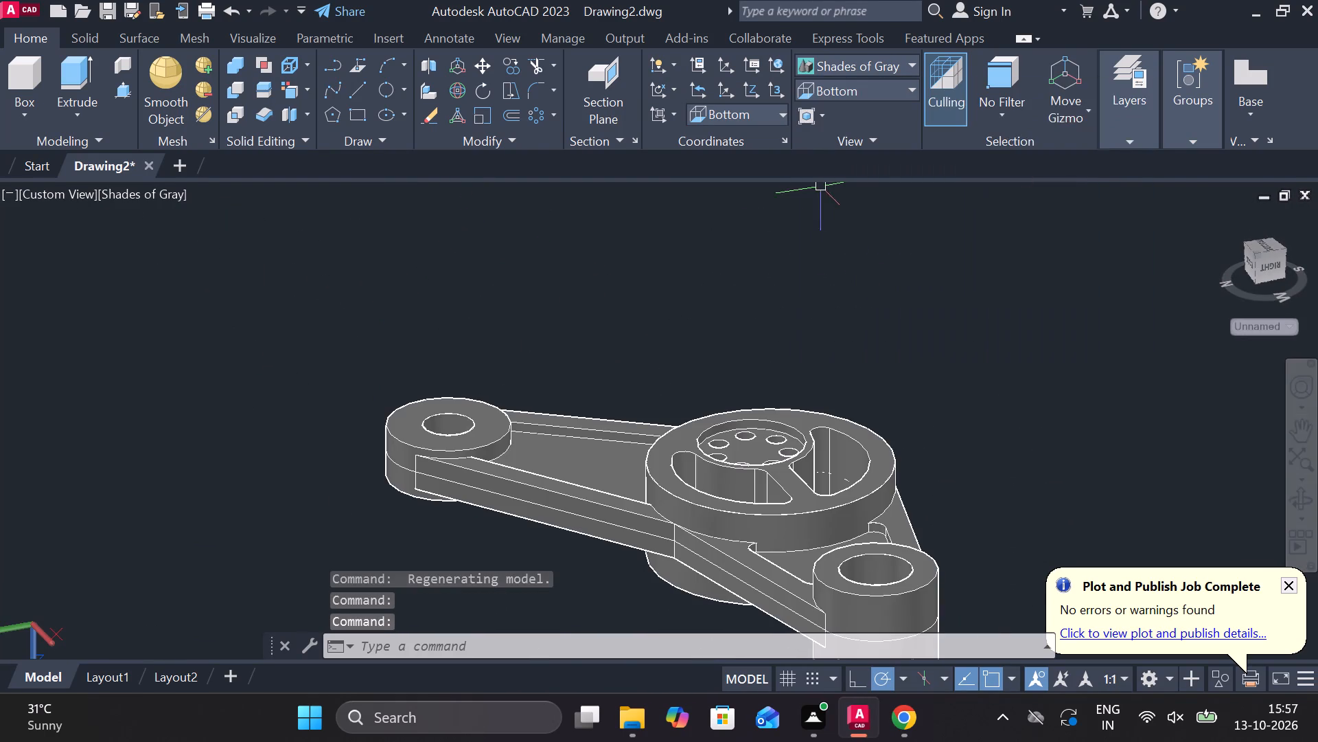
shift+middle_drag(725, 355, 950, 239)
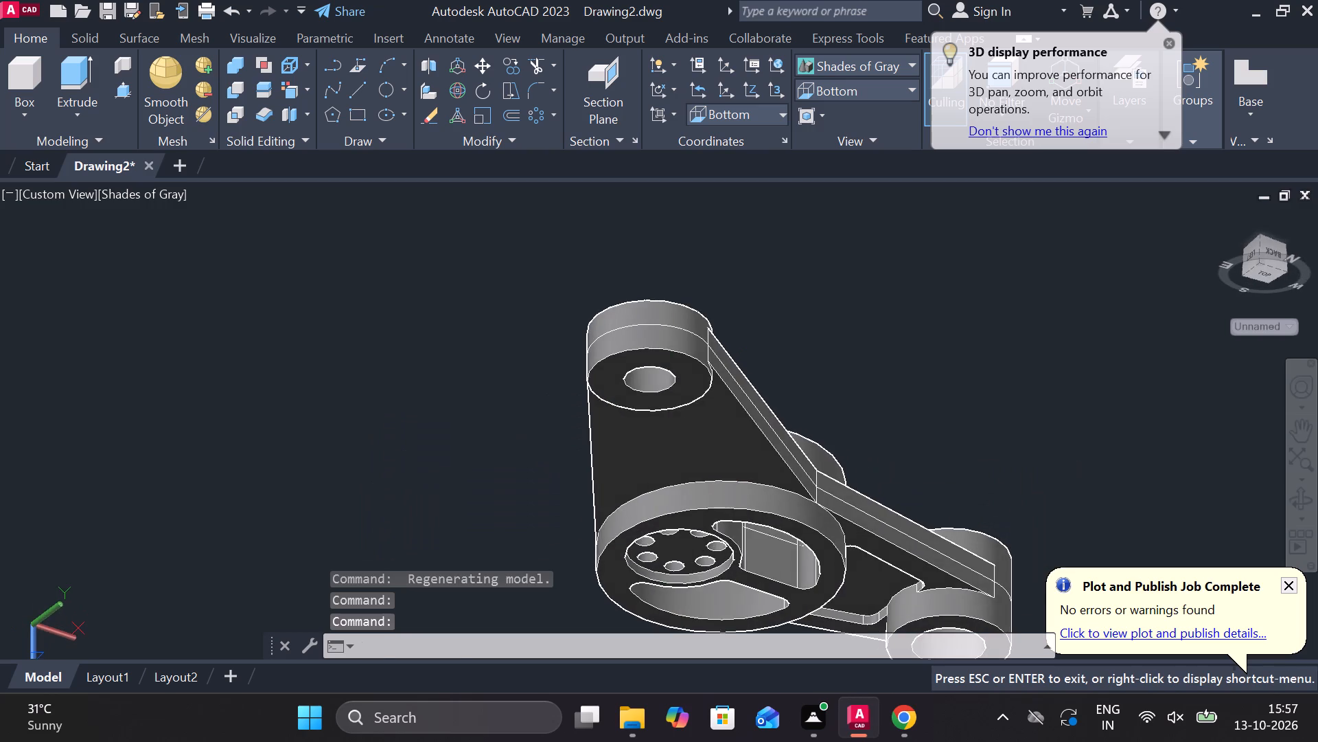
shift+scroll(789, 381, up, 1)
shift+middle_drag(789, 381, 813, 215)
scroll(817, 223, down, 1)
shift+middle_drag(826, 247, 829, 253)
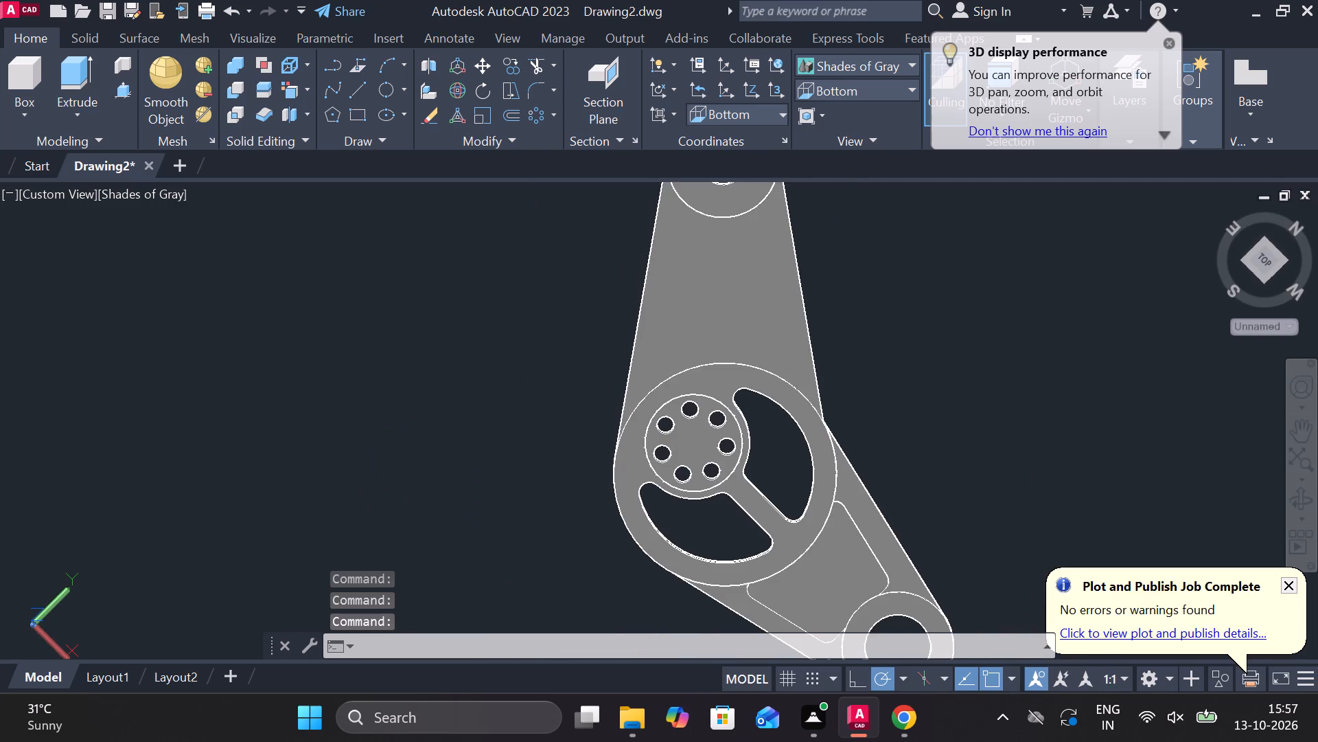
shift+middle_drag(829, 253, 612, 199)
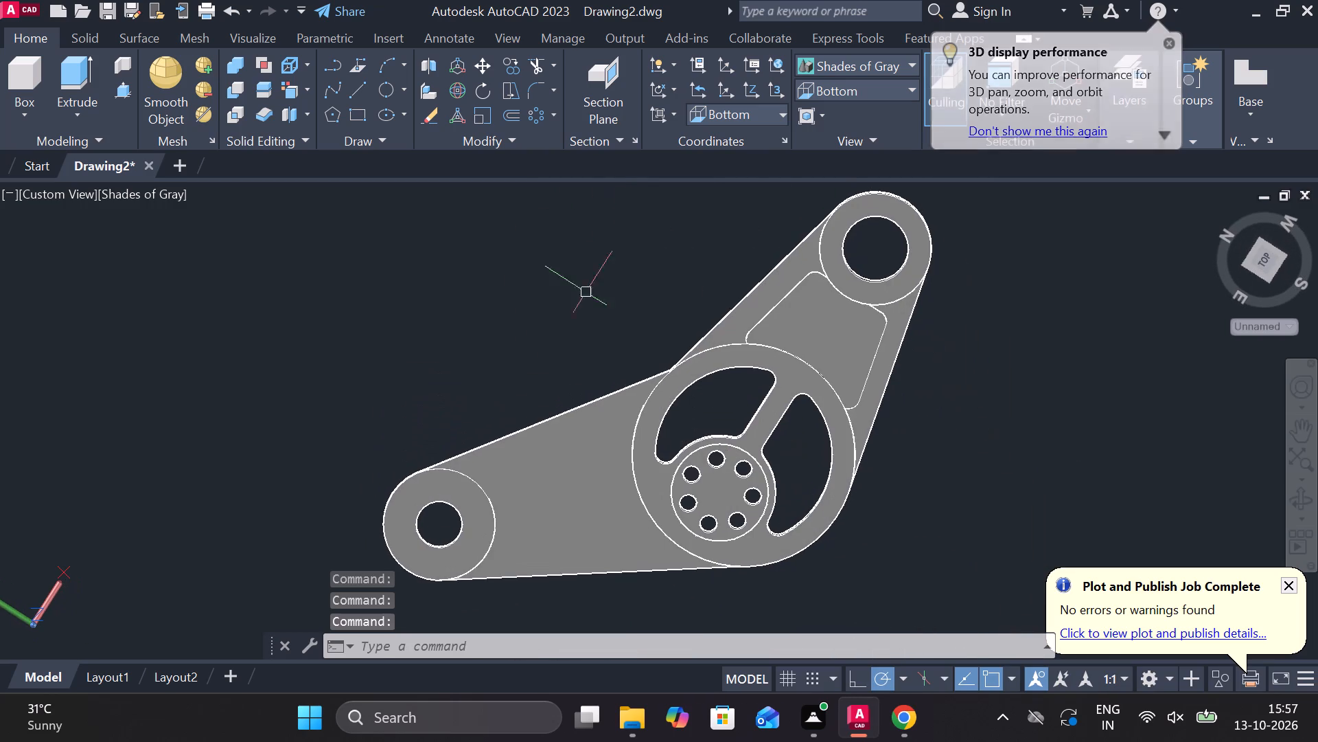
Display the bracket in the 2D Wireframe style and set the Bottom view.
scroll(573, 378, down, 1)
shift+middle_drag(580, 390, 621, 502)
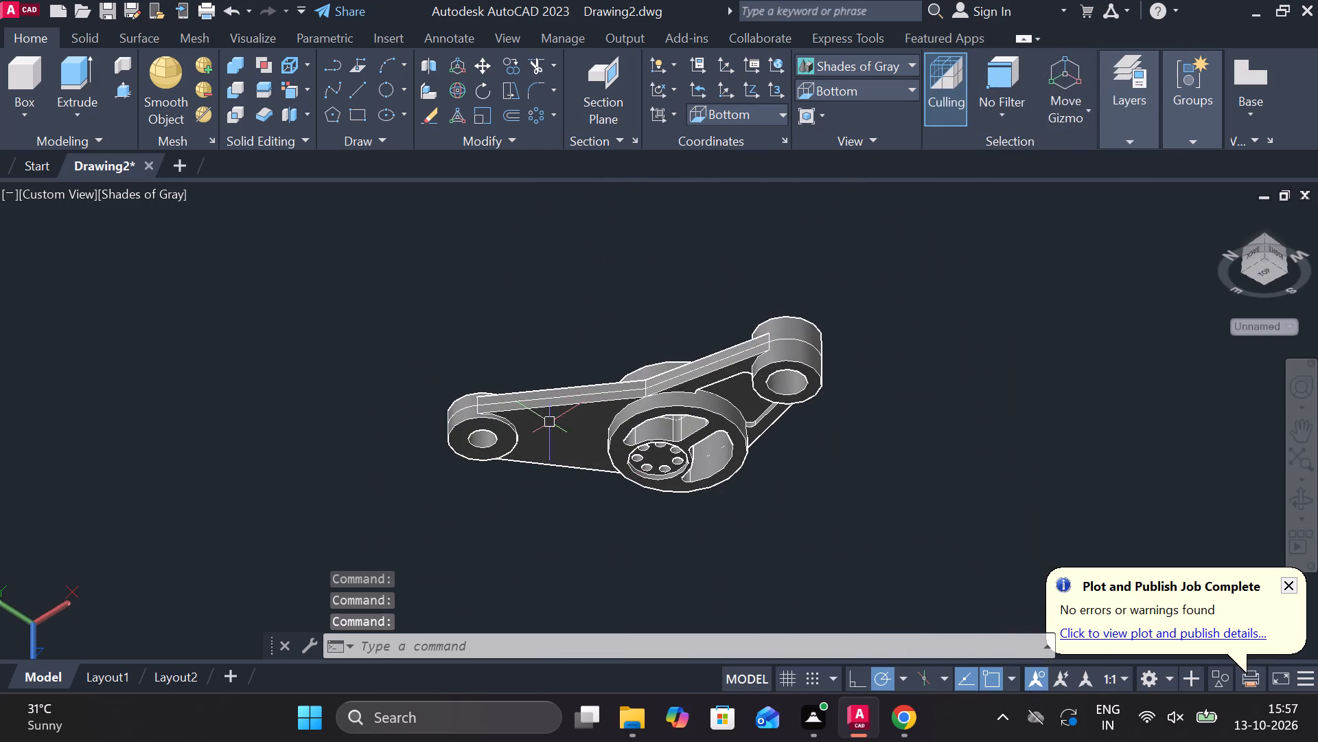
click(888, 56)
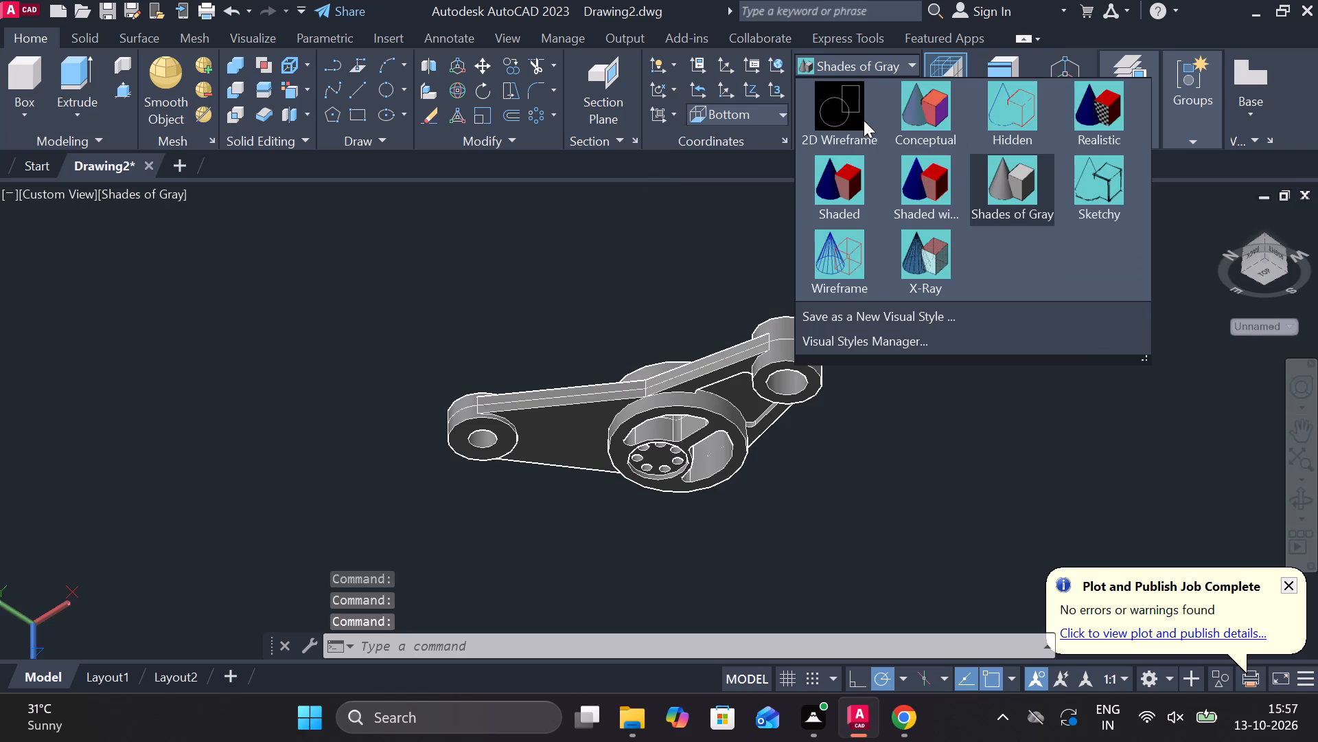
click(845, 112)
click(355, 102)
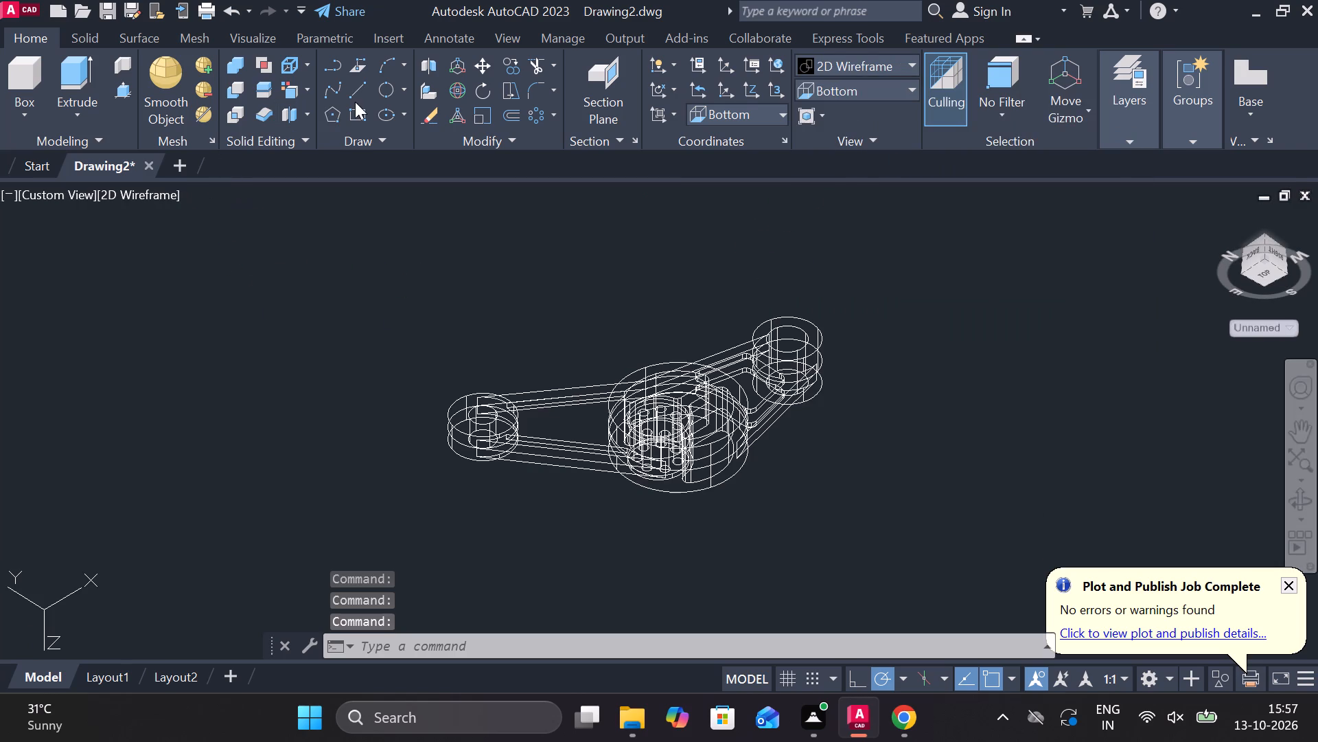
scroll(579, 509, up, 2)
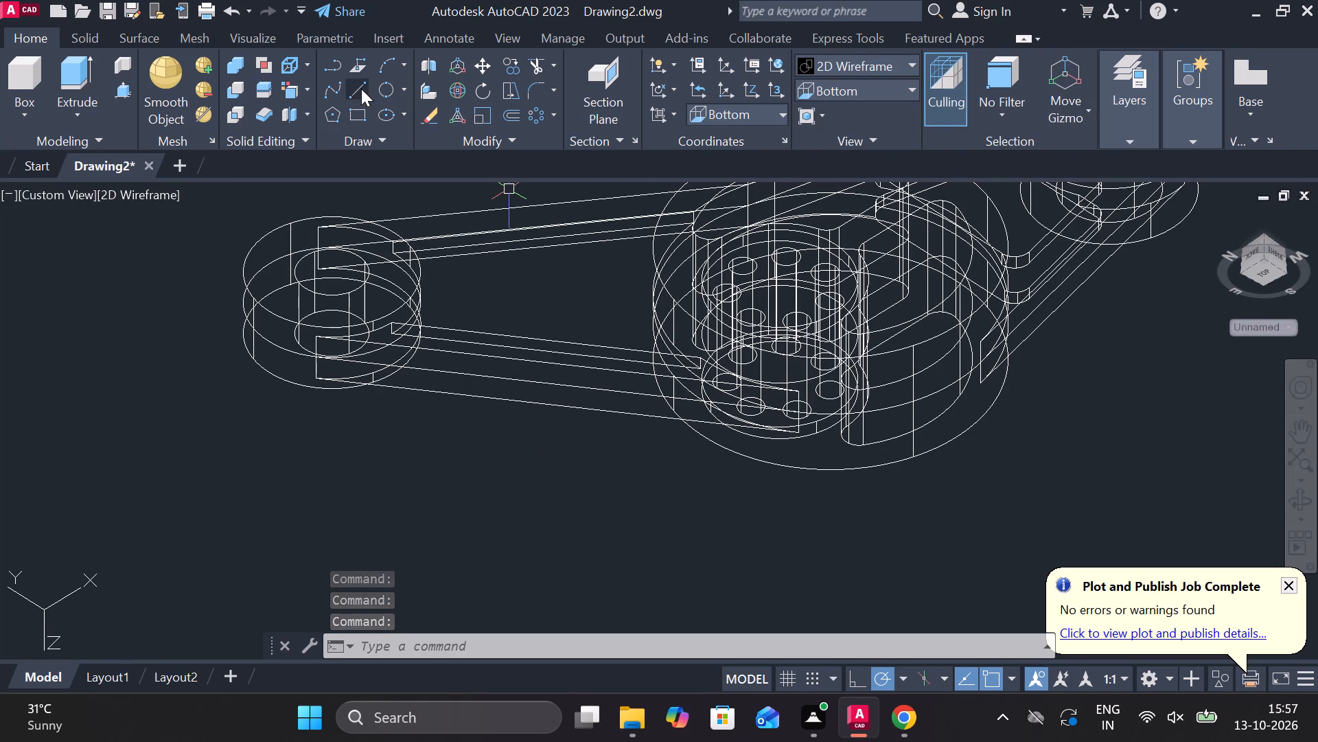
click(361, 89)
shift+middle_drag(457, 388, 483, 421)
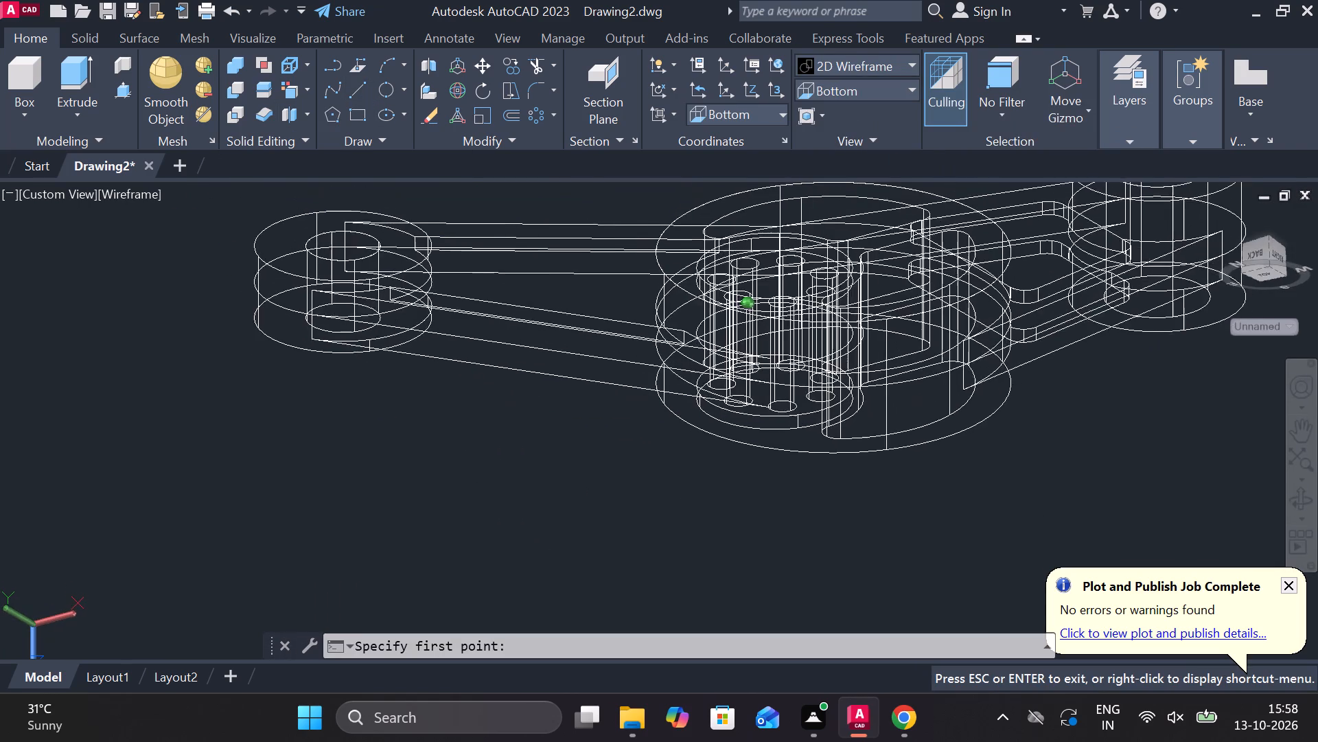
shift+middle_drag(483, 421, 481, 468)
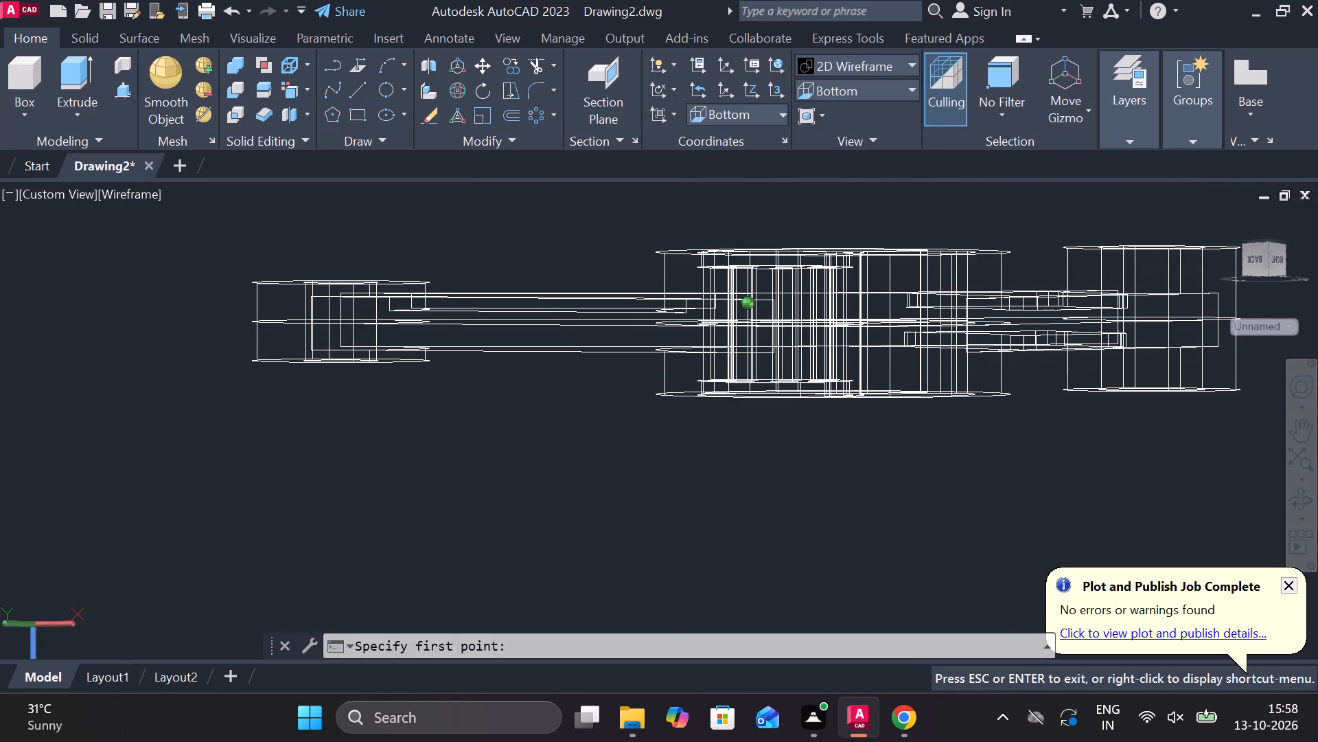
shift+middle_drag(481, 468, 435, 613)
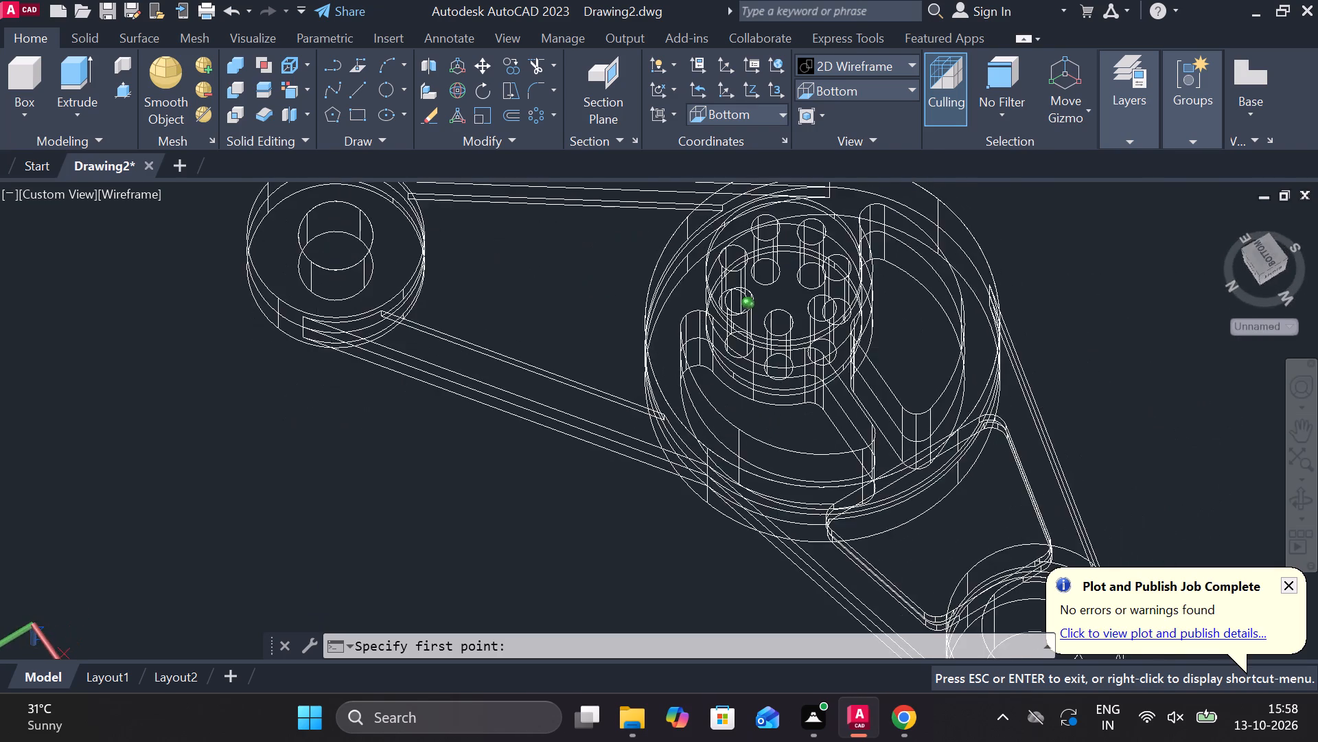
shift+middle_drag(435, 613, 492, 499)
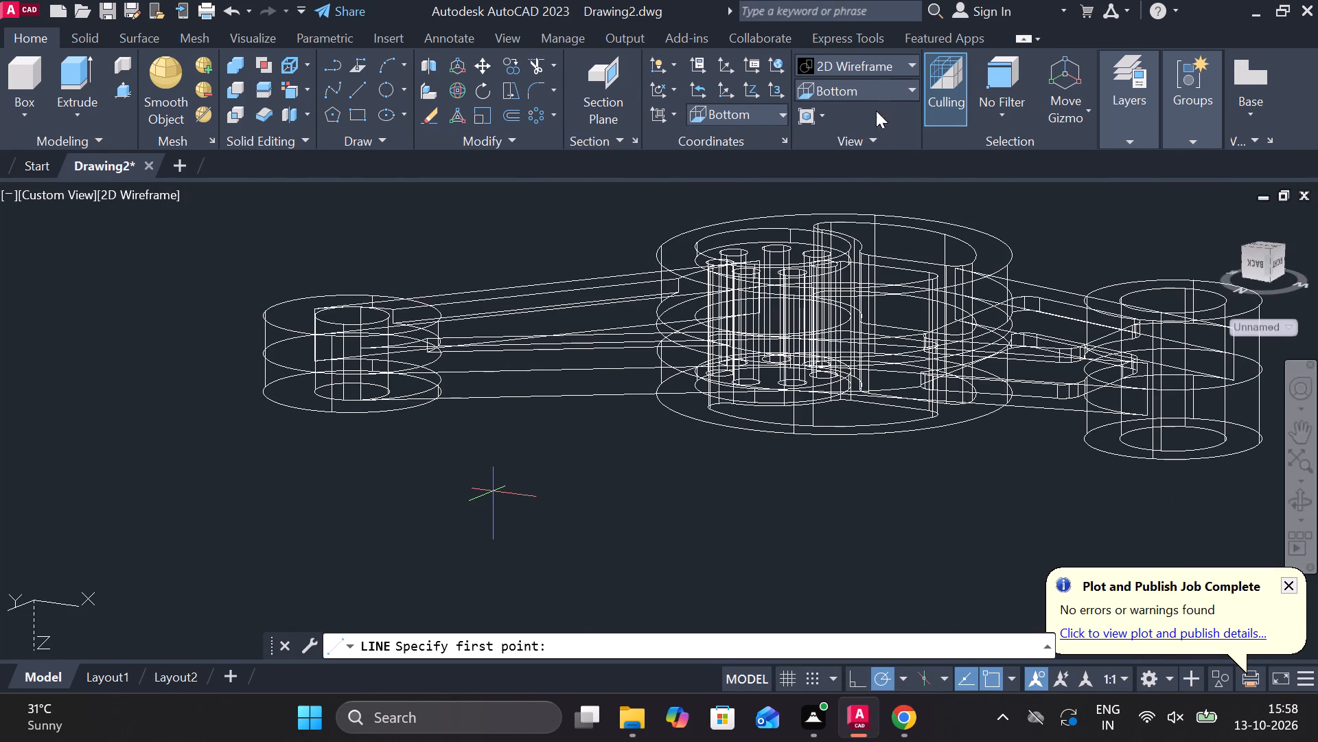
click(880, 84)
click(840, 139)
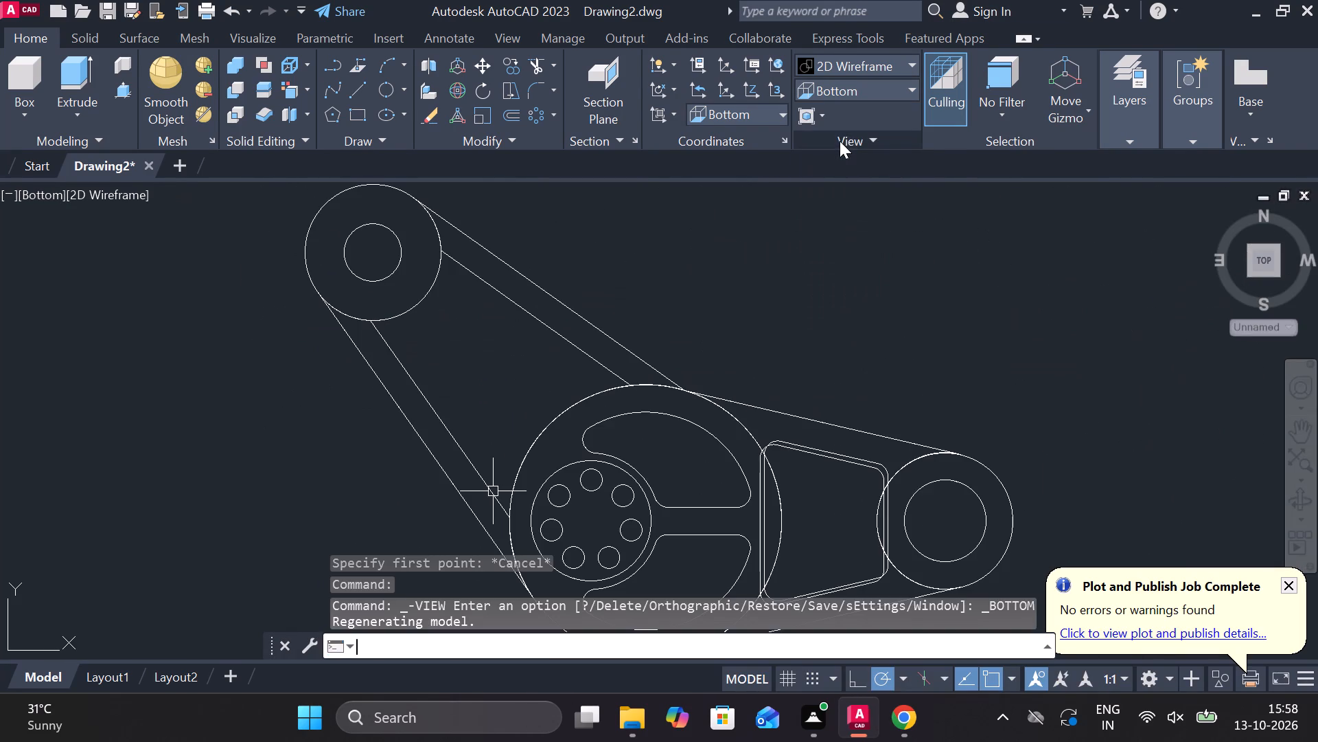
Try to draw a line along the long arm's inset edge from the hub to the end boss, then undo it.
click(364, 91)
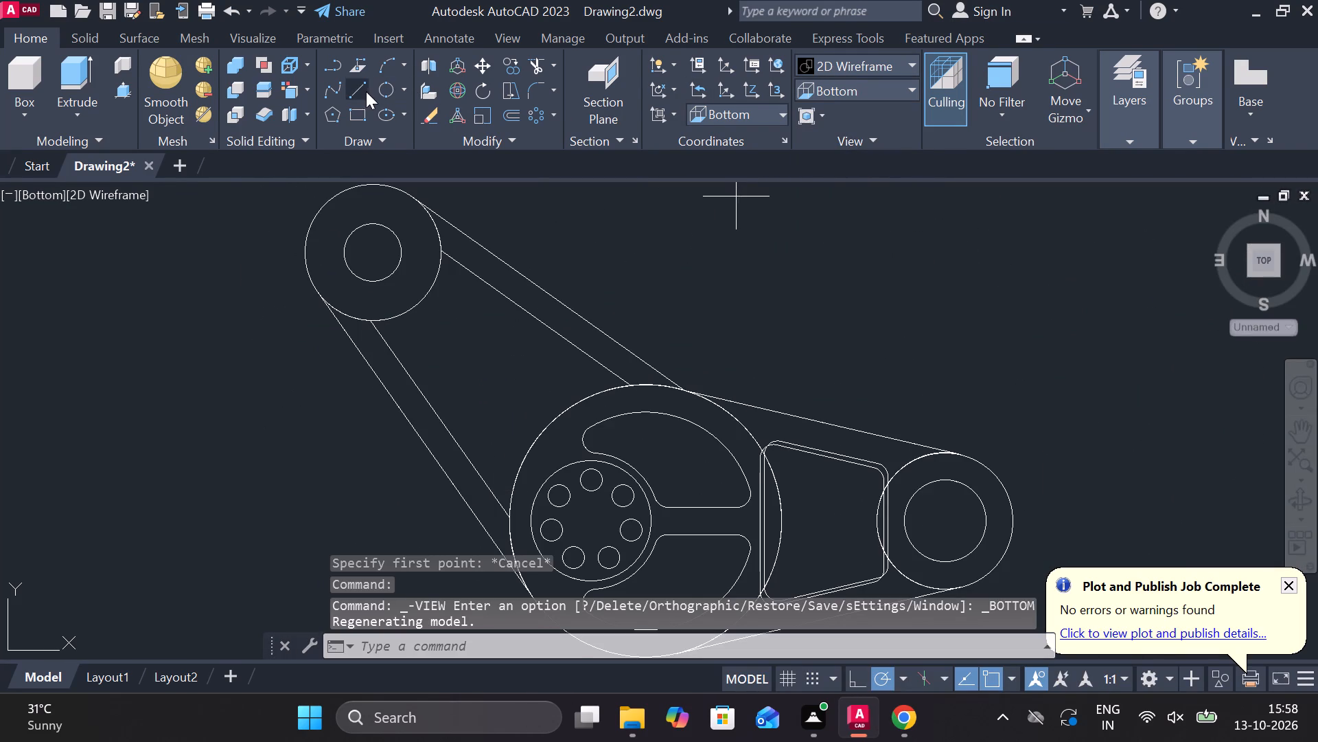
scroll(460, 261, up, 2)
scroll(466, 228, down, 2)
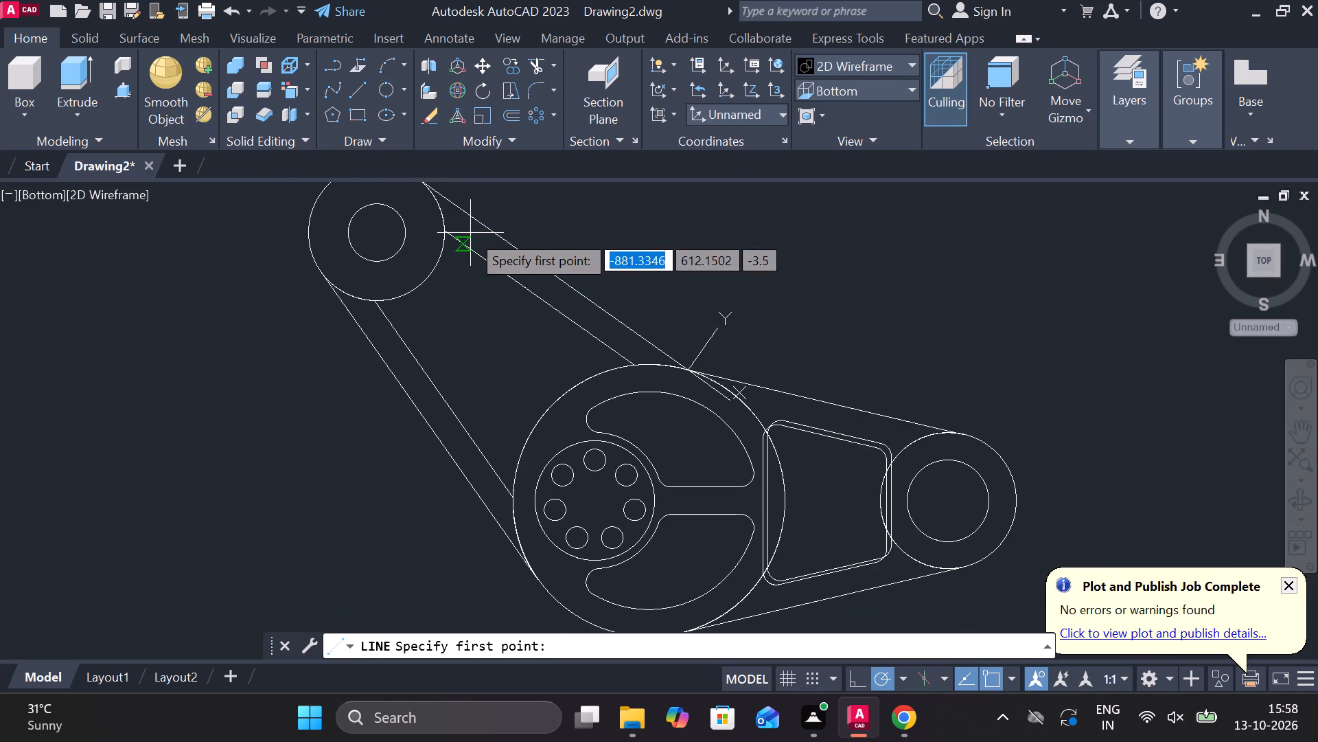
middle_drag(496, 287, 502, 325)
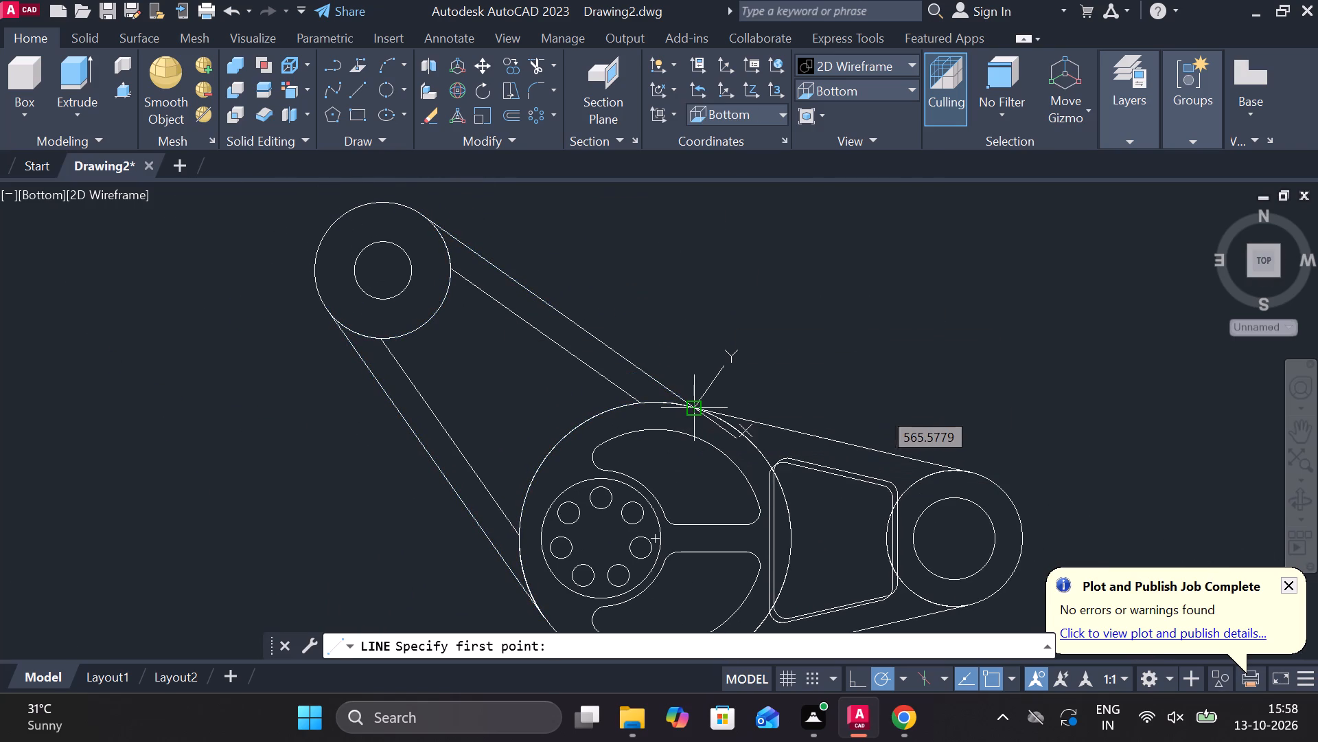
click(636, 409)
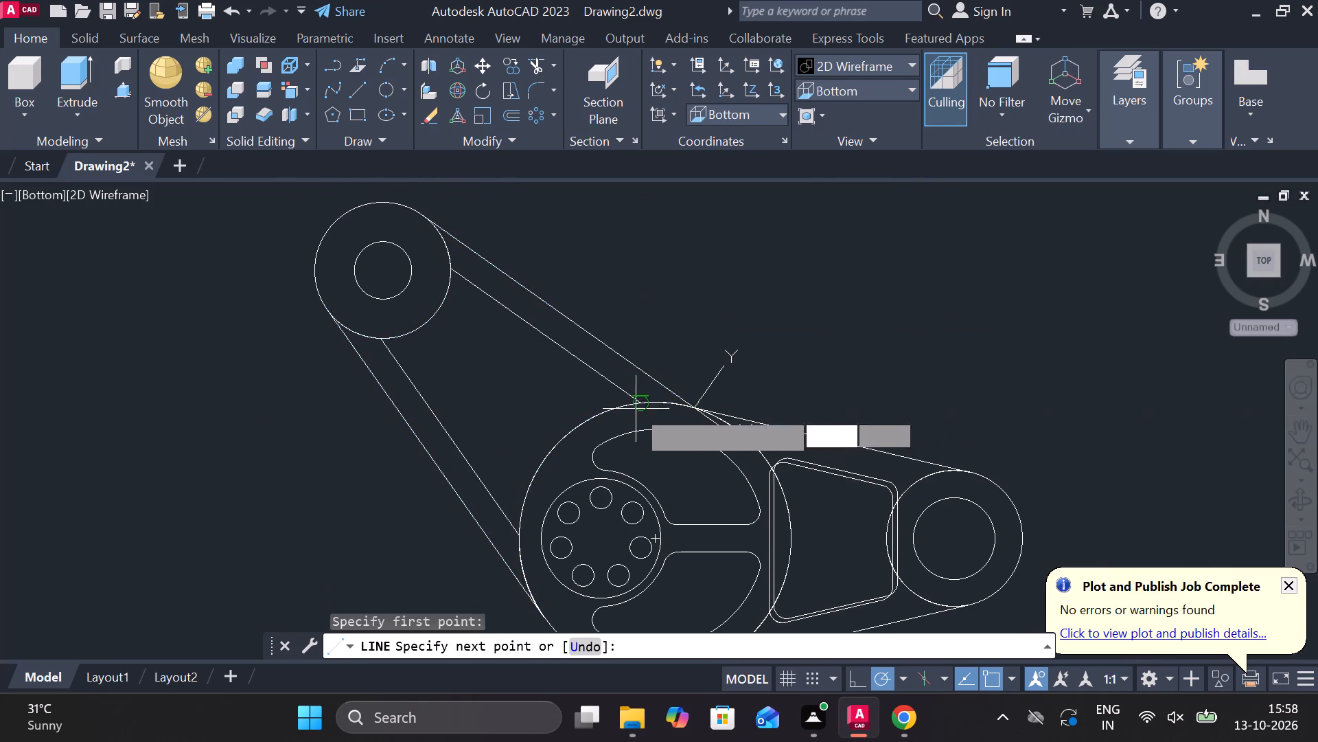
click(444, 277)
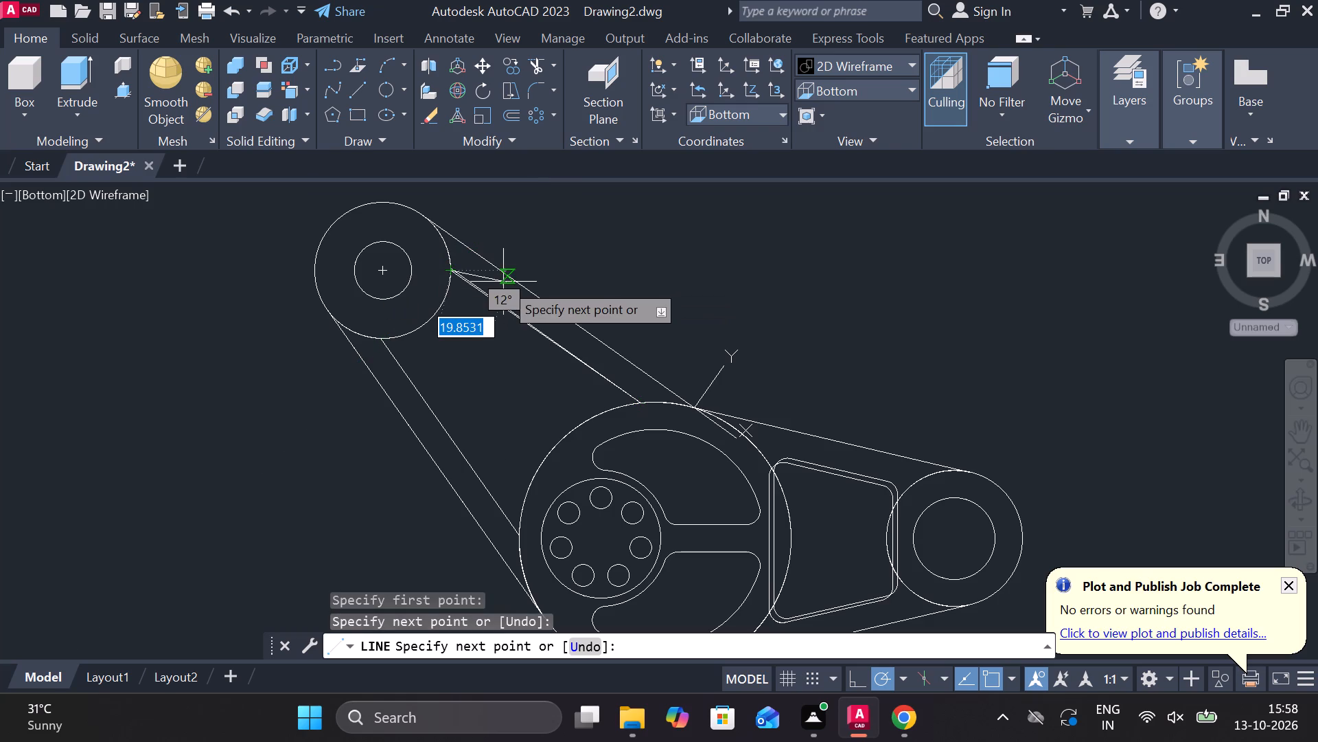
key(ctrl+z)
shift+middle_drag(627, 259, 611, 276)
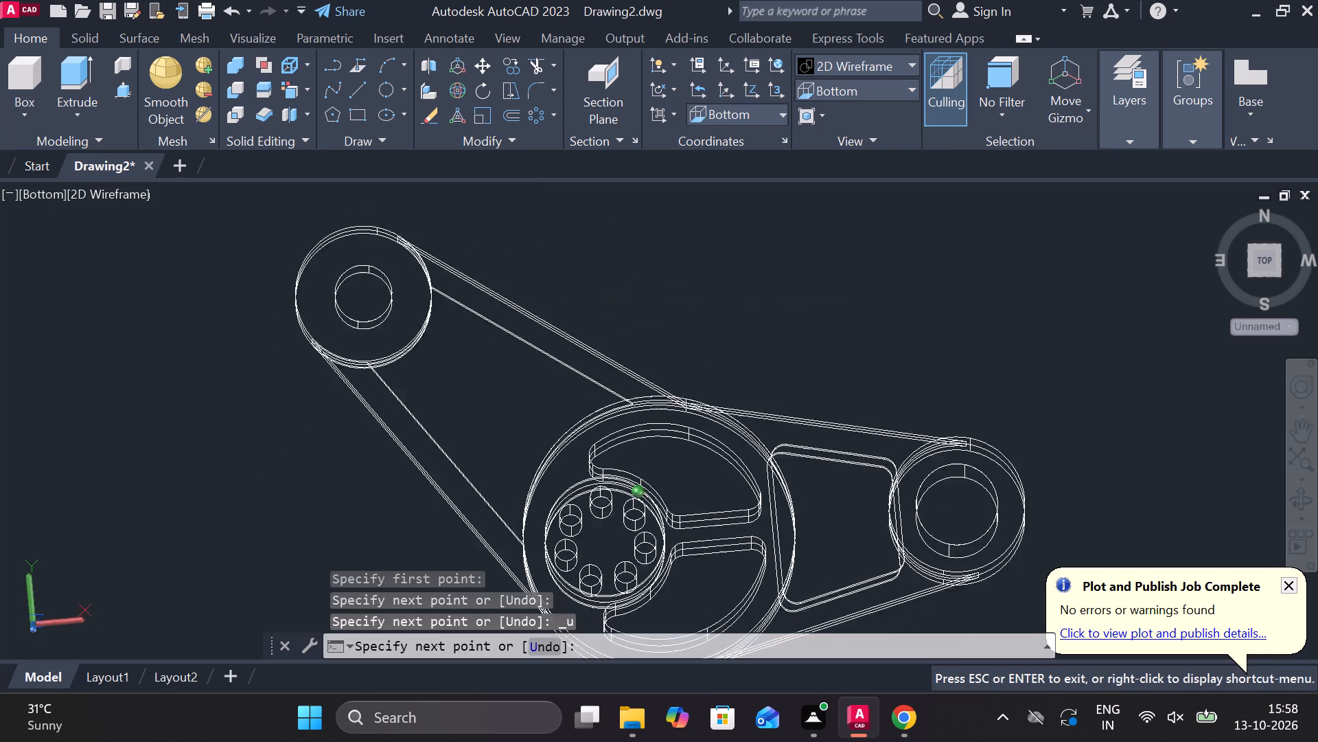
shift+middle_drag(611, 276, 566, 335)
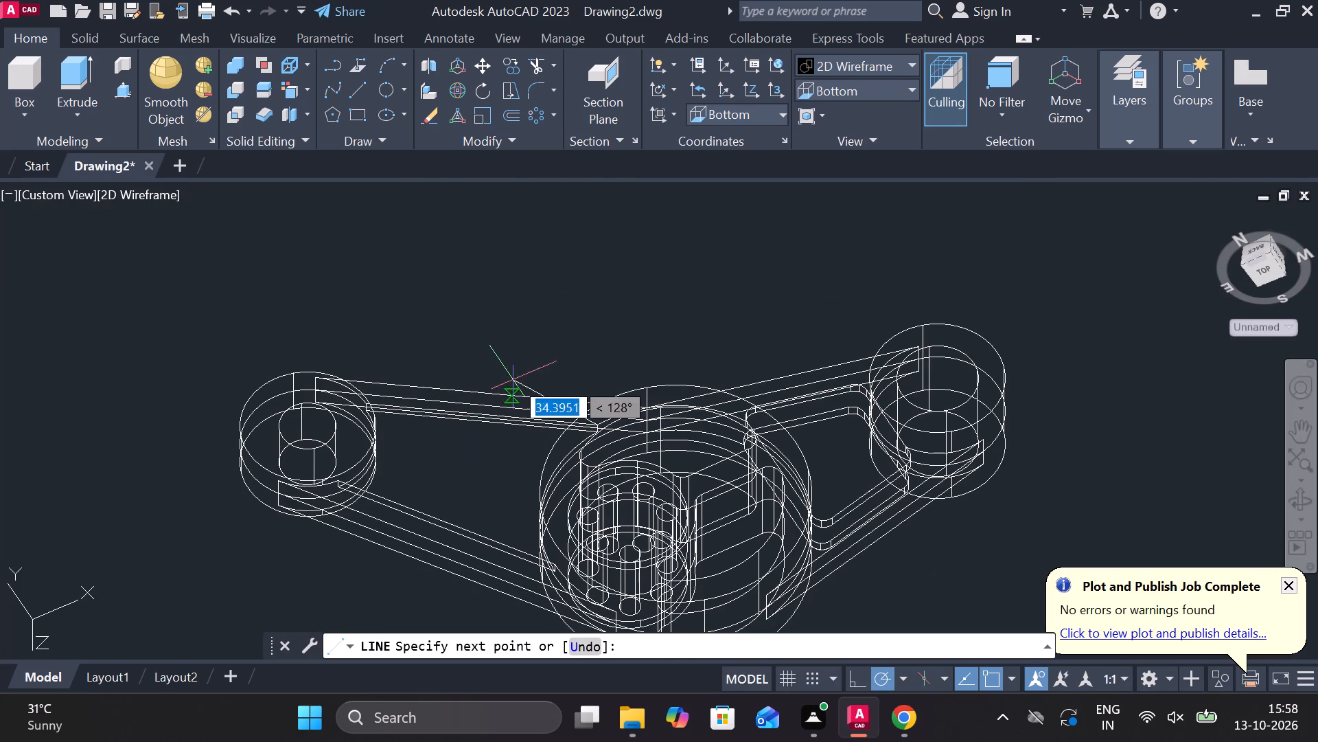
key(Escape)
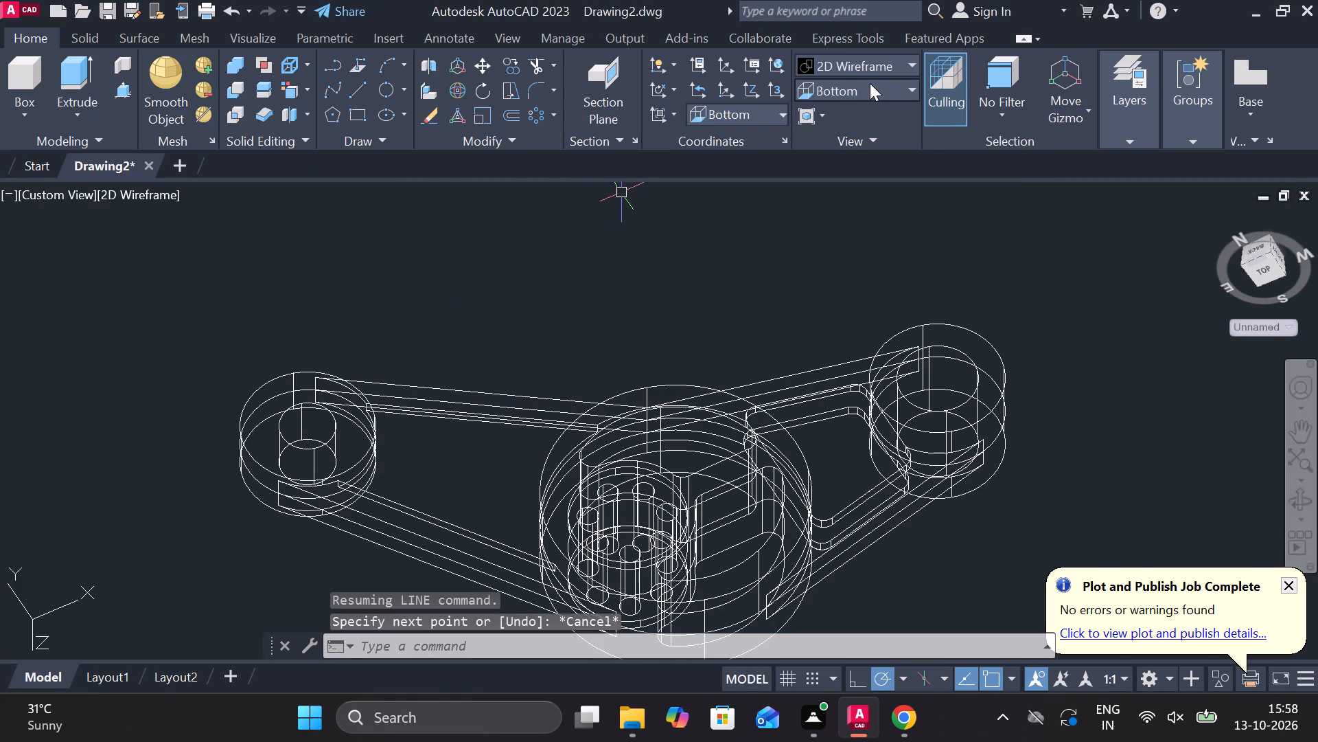
In the Shades of Gray style, draw a line about 123 long on the long arm's underside edge, from the end boss to the arms' corner.
click(858, 71)
click(1008, 188)
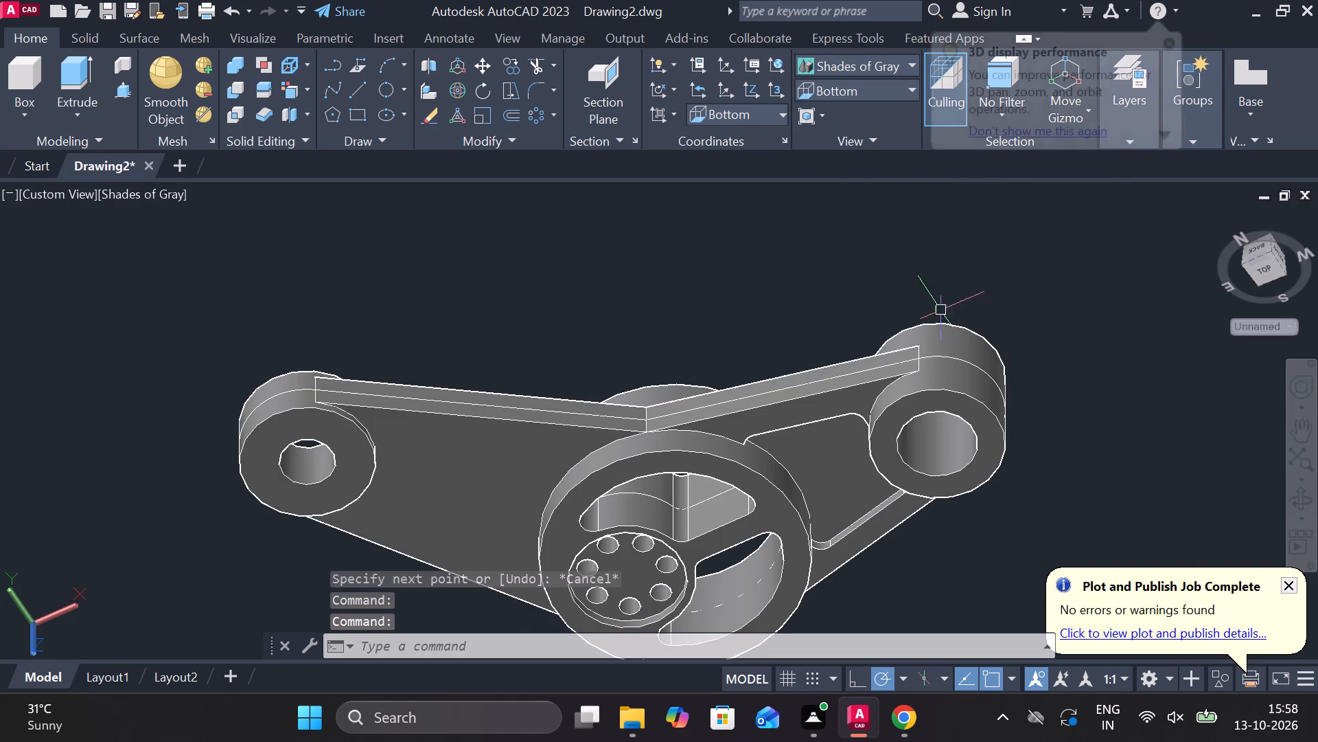
middle_drag(462, 338, 572, 304)
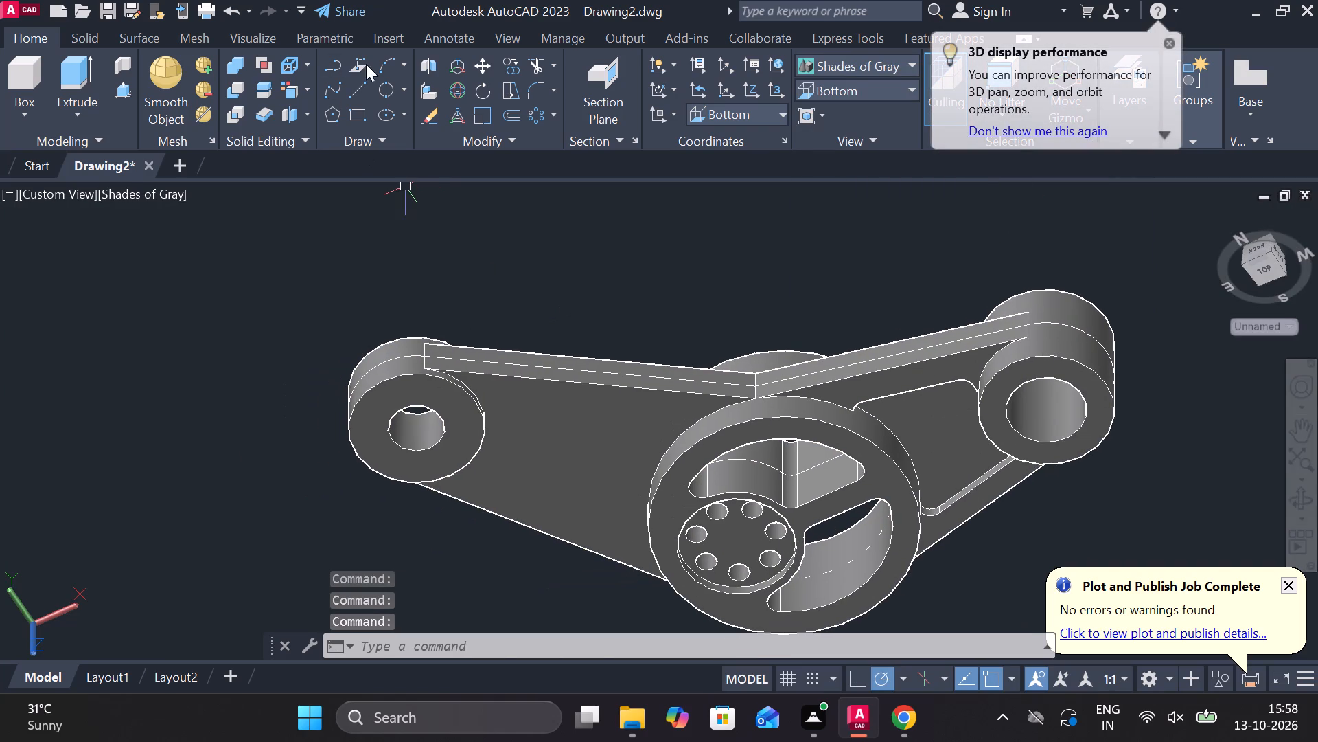
click(365, 84)
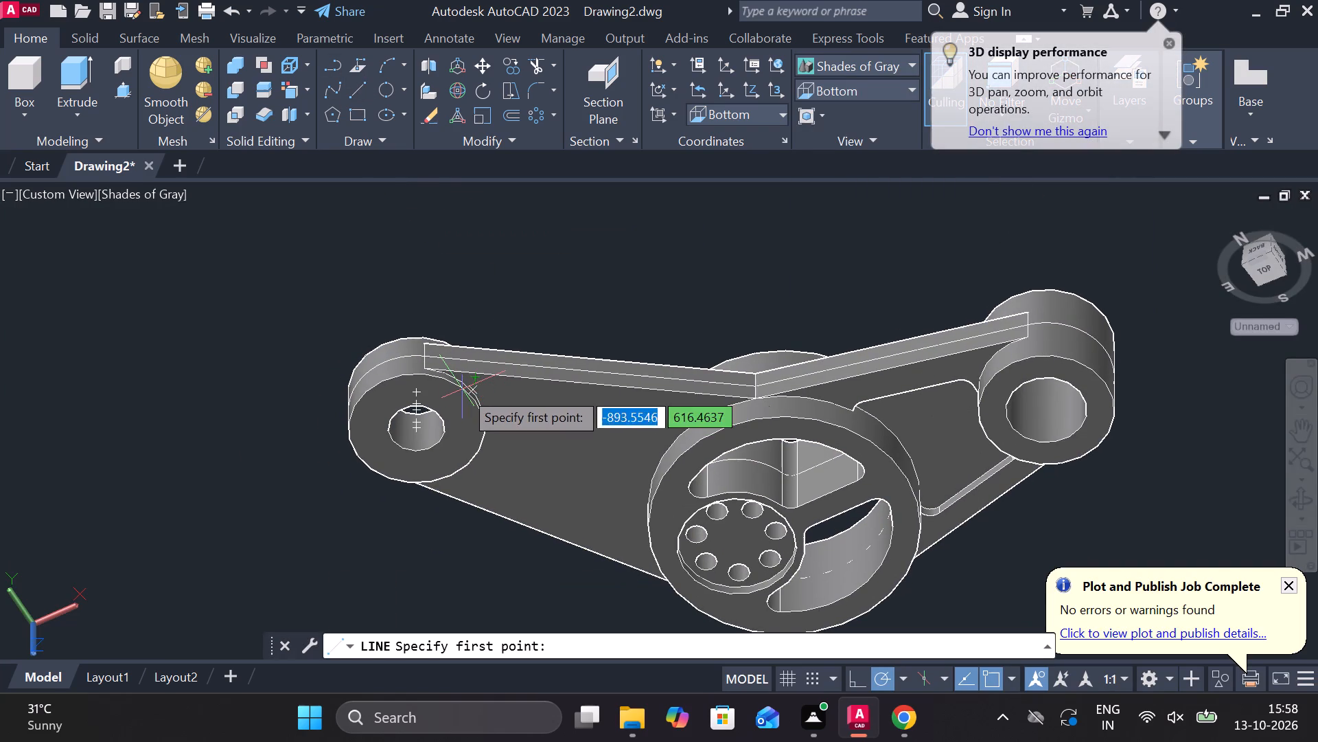
scroll(463, 390, up, 2)
click(389, 351)
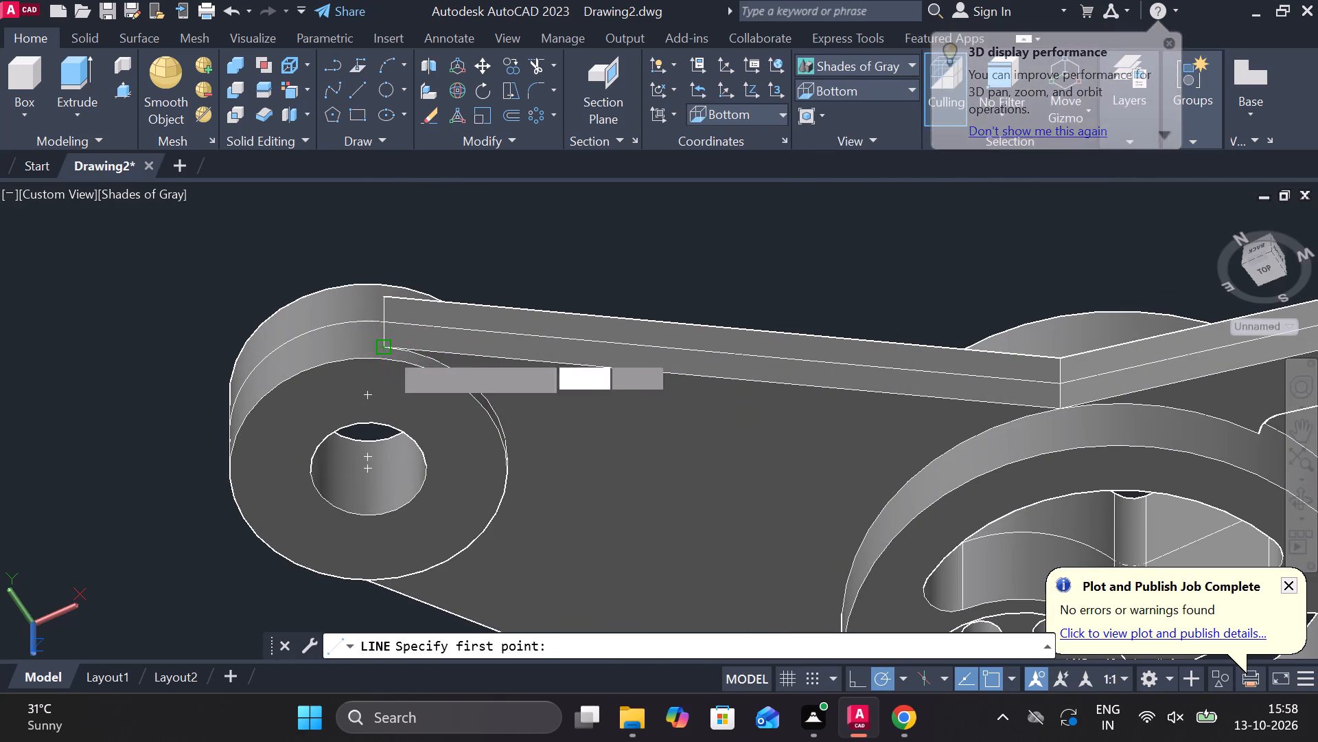
click(1054, 404)
key(Escape)
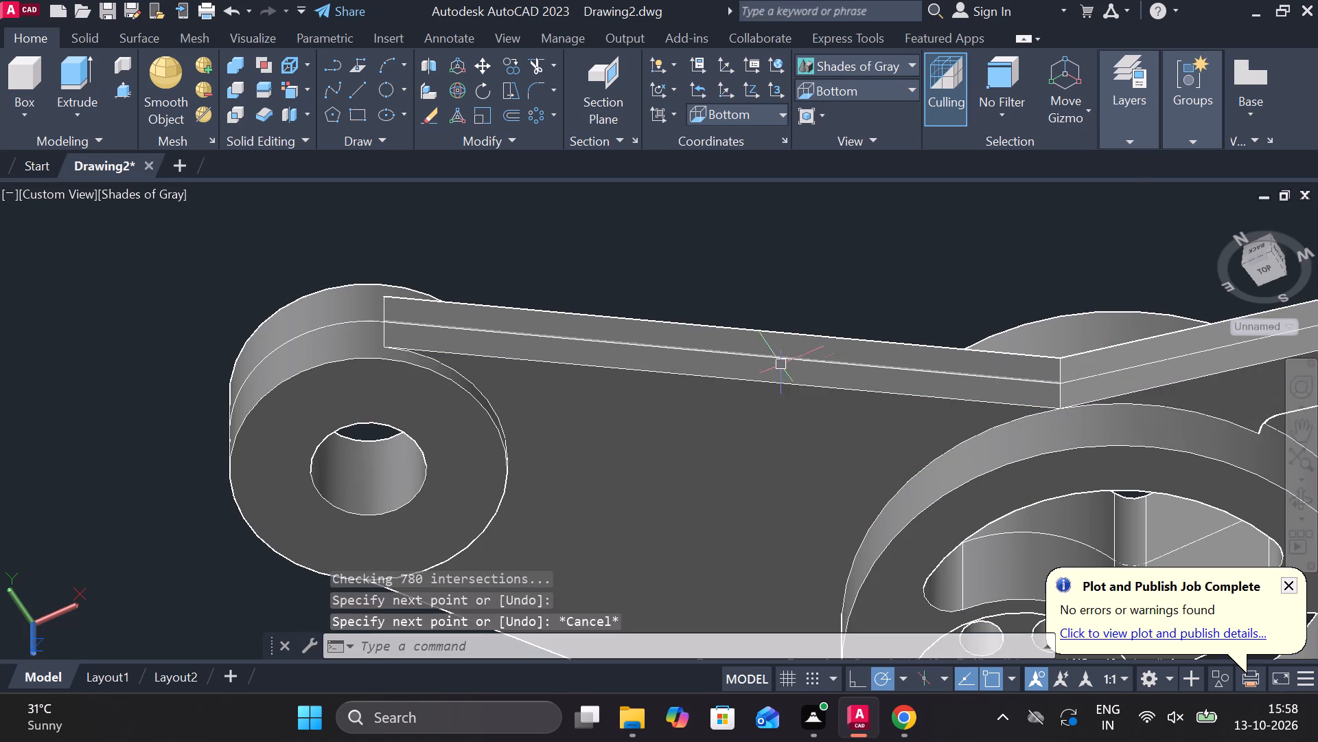
Examine the long arm's flat underside and its recessed opposite face.
scroll(745, 365, down, 1)
shift+middle_drag(735, 442, 735, 265)
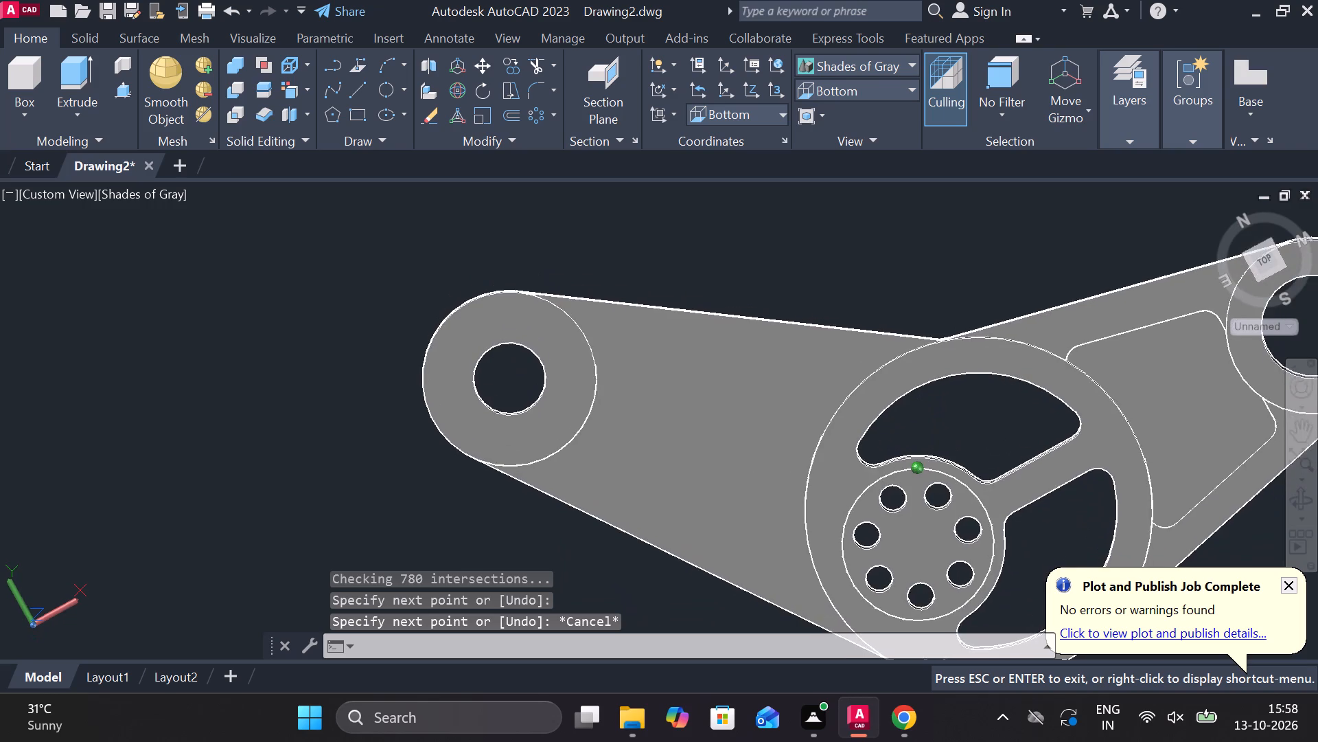
shift+middle_drag(735, 265, 577, 581)
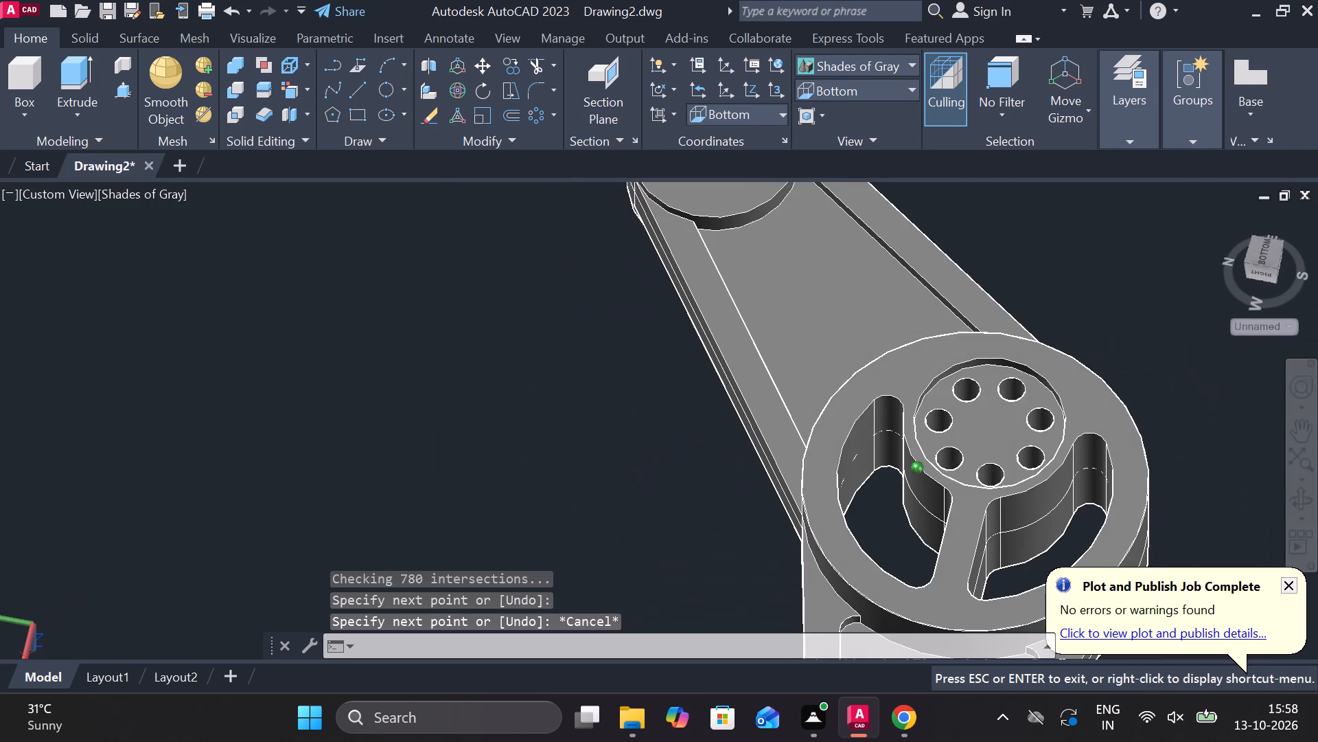
shift+middle_drag(577, 581, 590, 544)
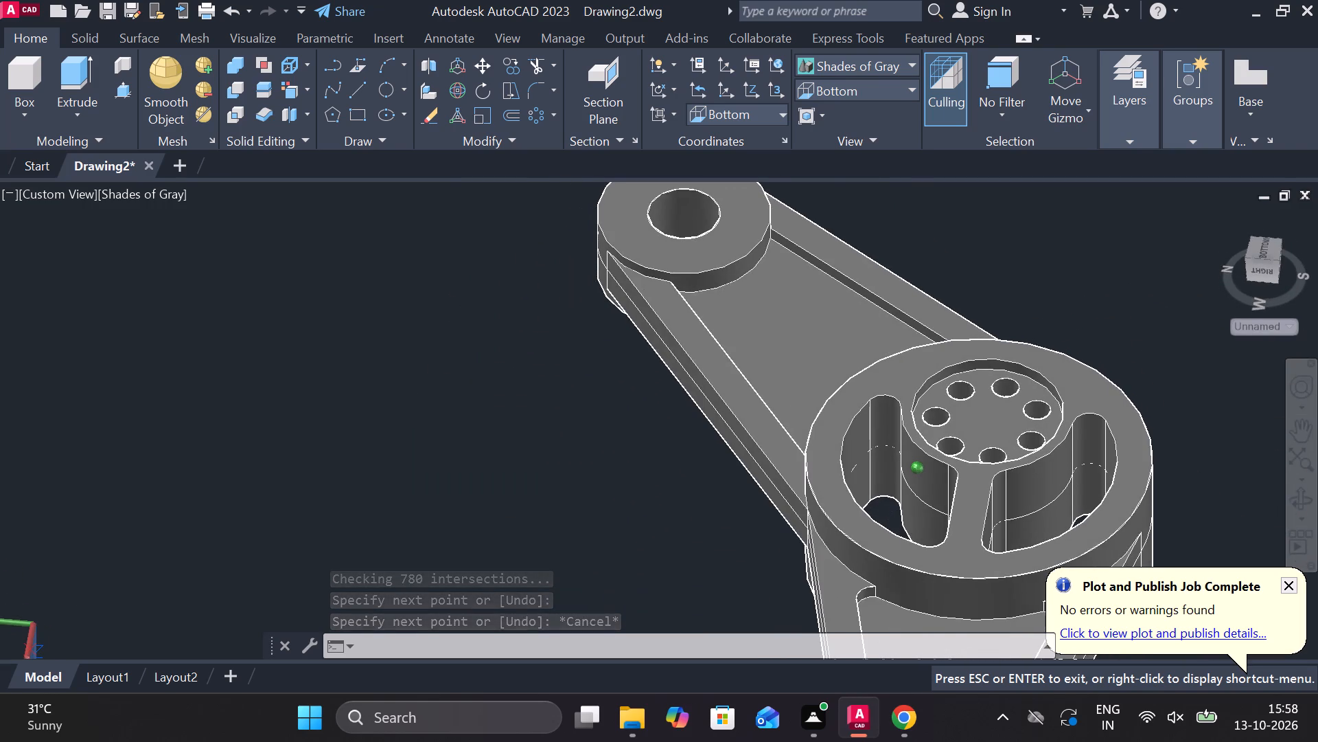
shift+middle_drag(590, 544, 627, 537)
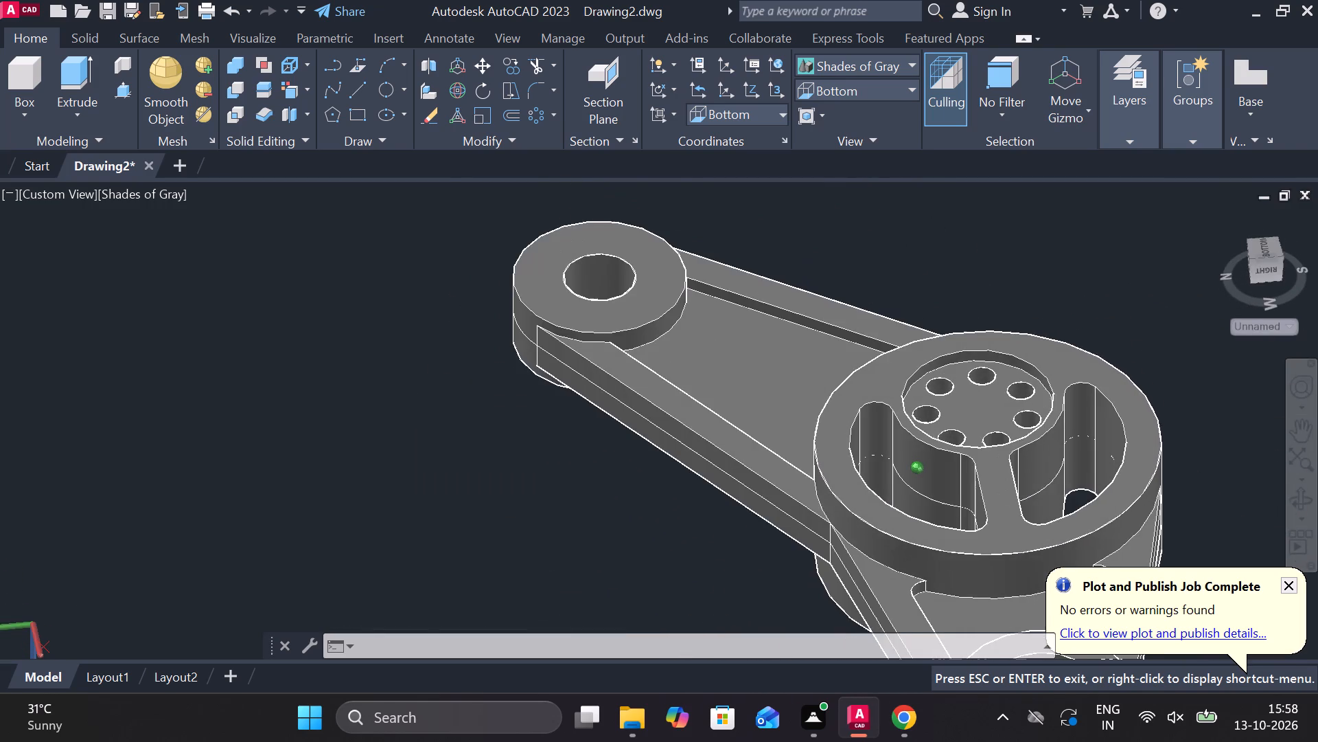
shift+middle_drag(627, 537, 710, 259)
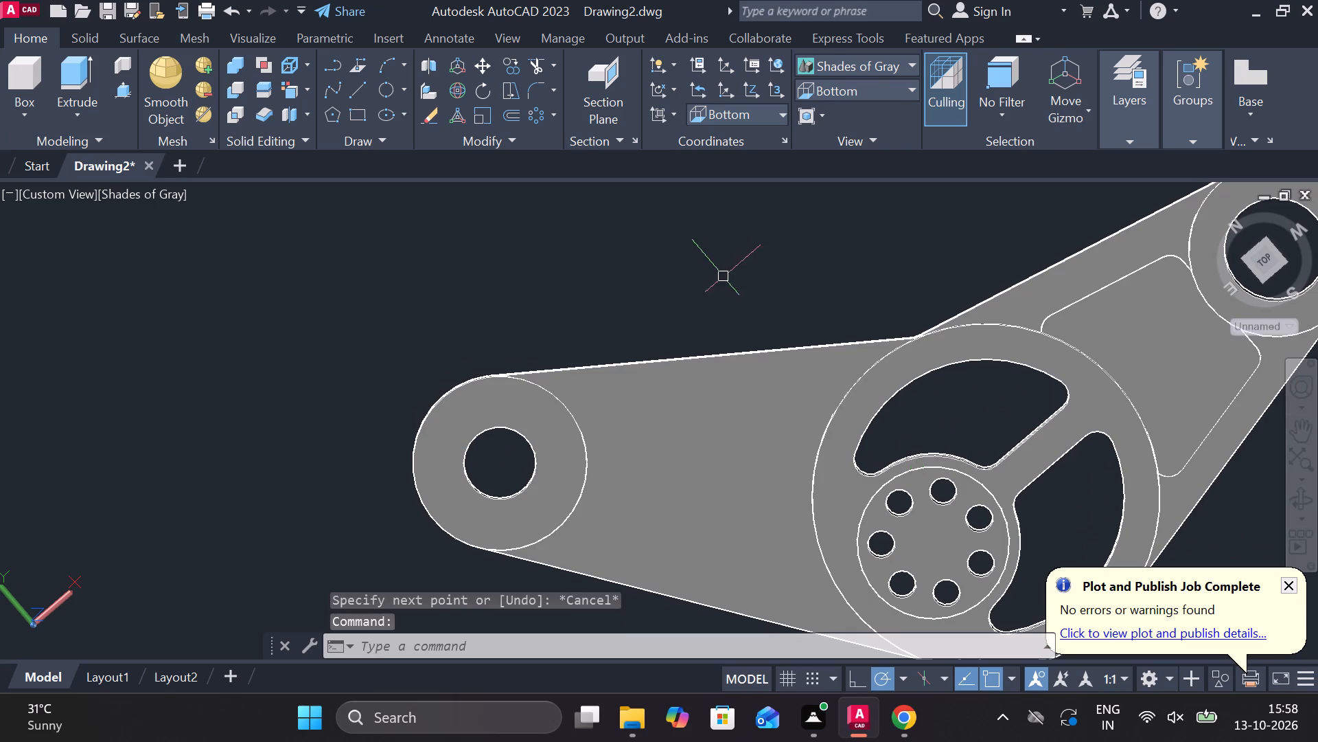
scroll(680, 317, down, 1)
Draw a line about 127 long on the long arm's other underside edge, from the end boss's tangent point to the hub's outer edge.
key(l)
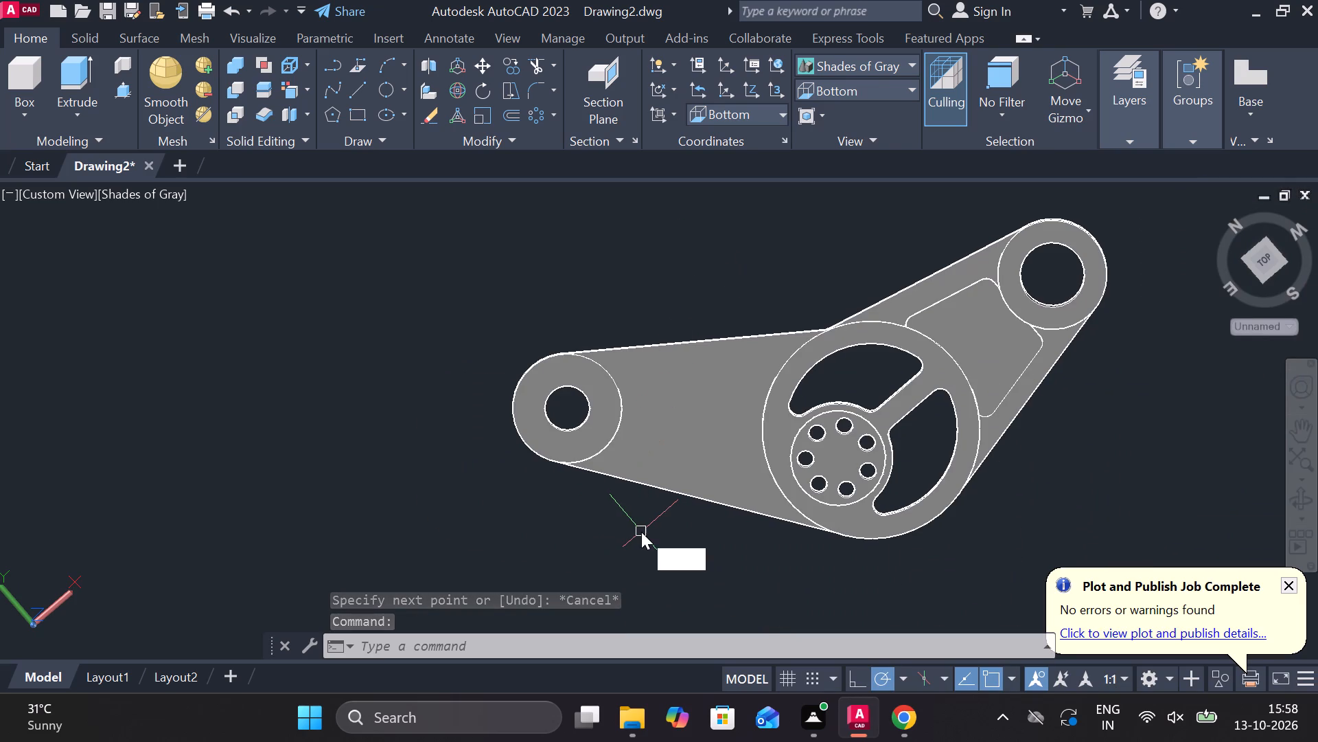
key(Return)
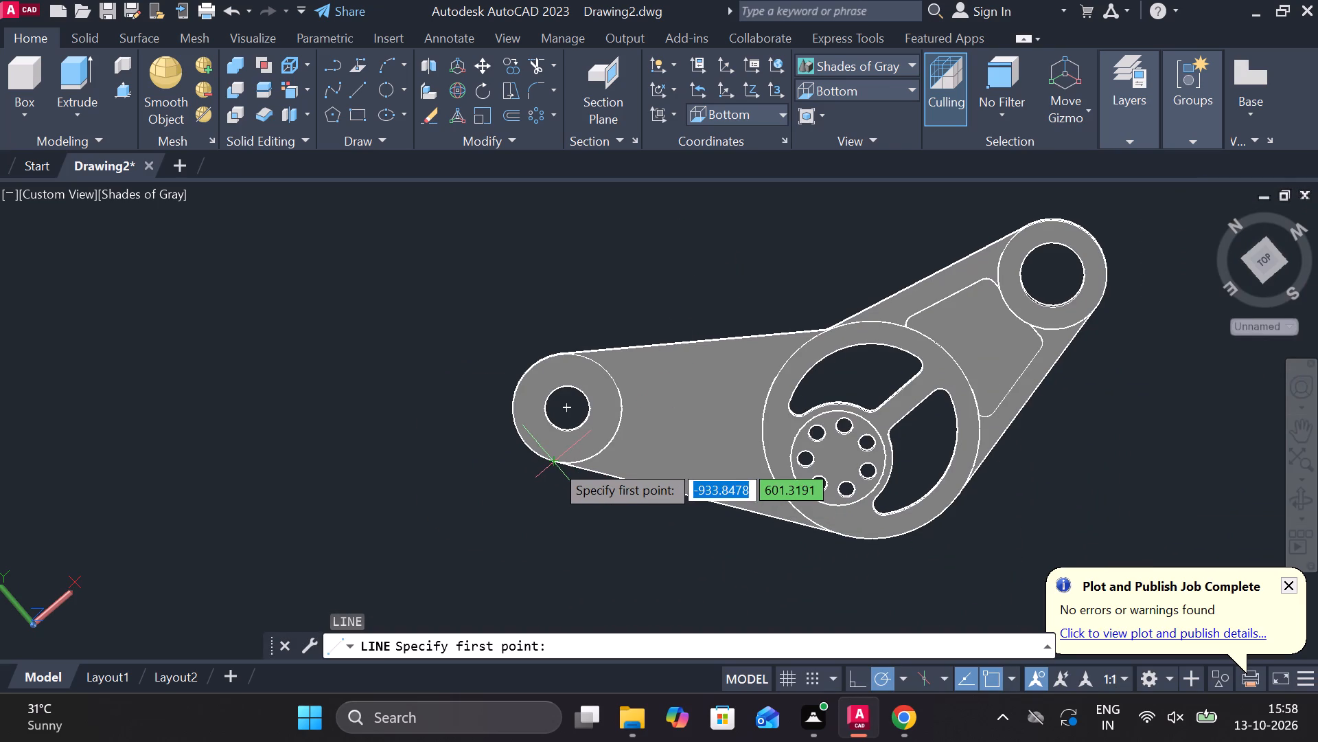
scroll(565, 456, up, 2)
shift+middle_drag(567, 457, 603, 390)
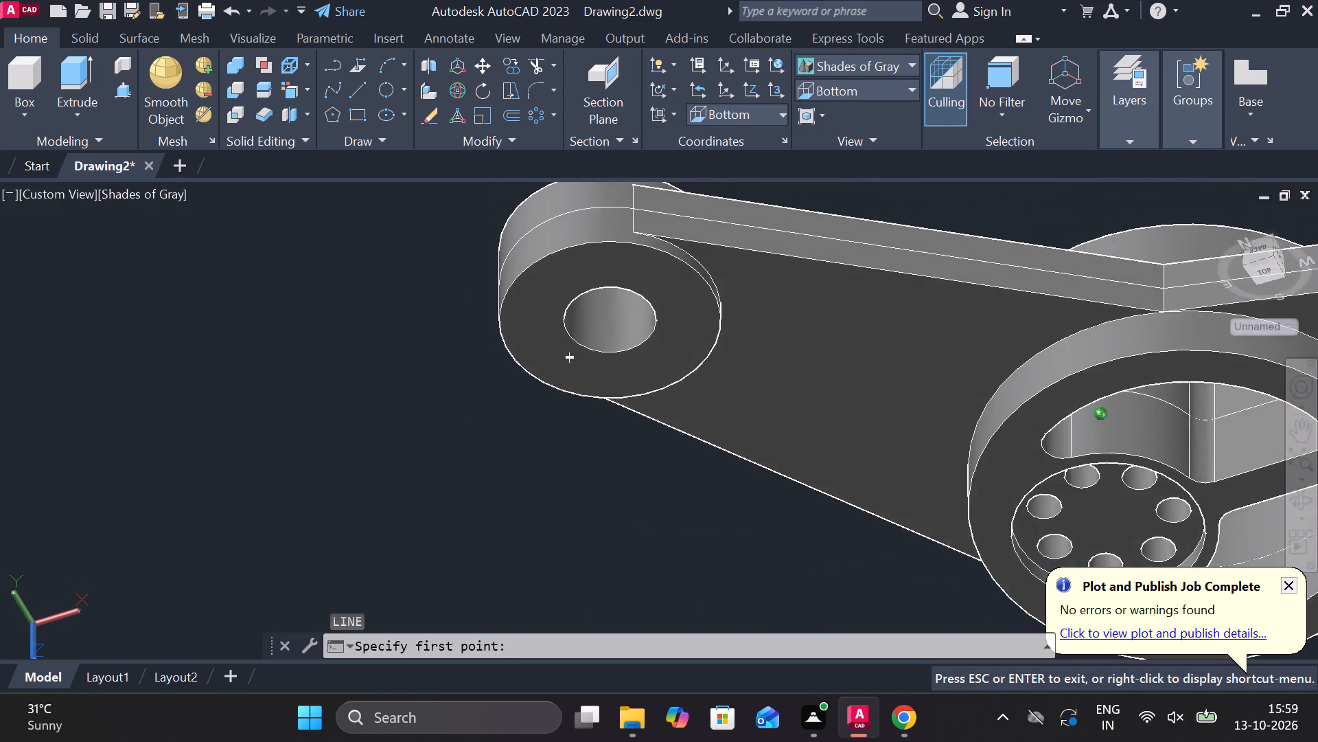
shift+middle_drag(603, 390, 597, 304)
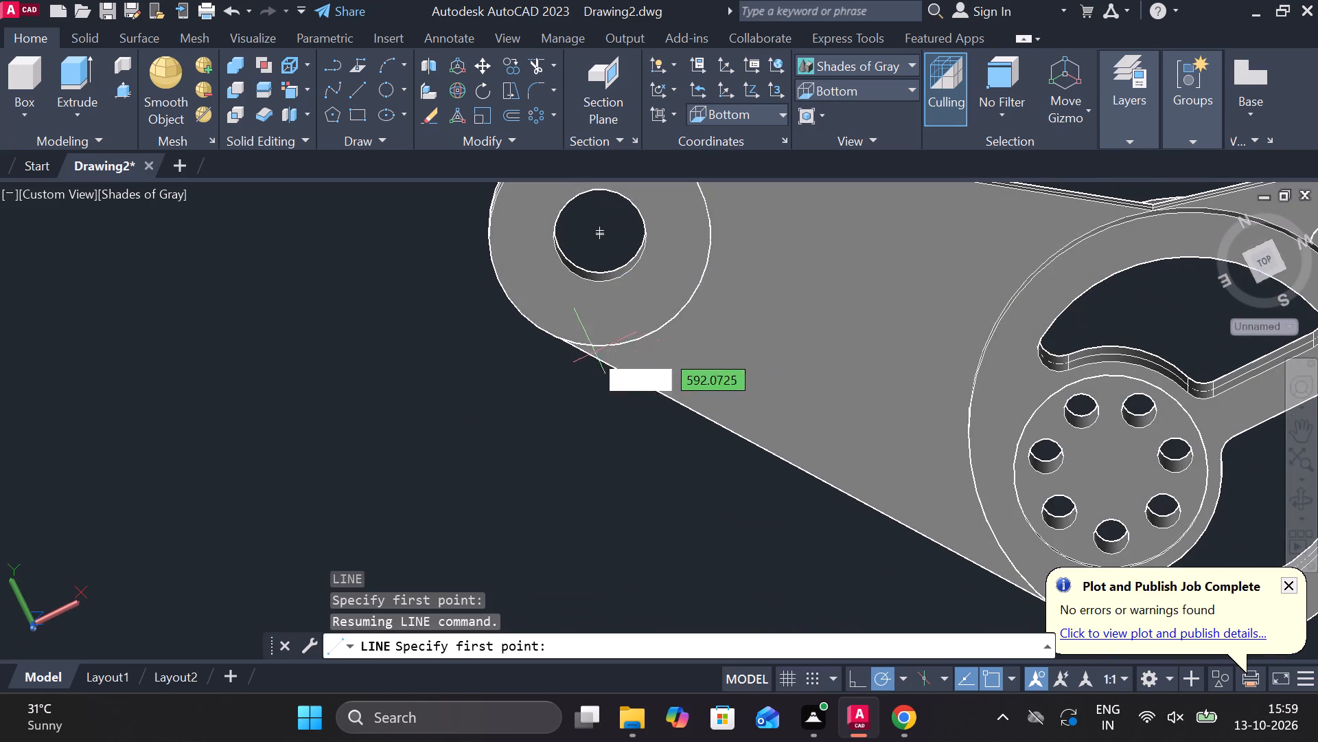
scroll(575, 348, up, 5)
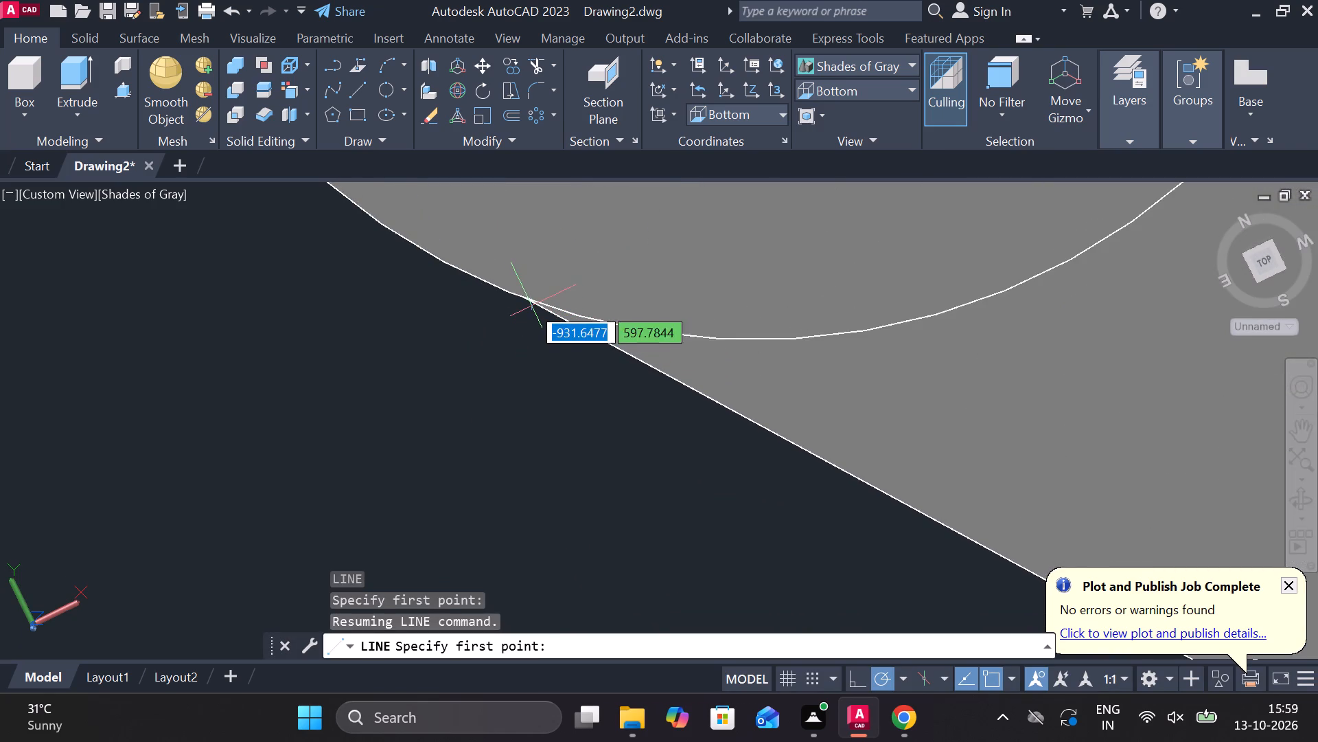
click(527, 302)
scroll(795, 464, down, 2)
middle_drag(797, 468, 348, 168)
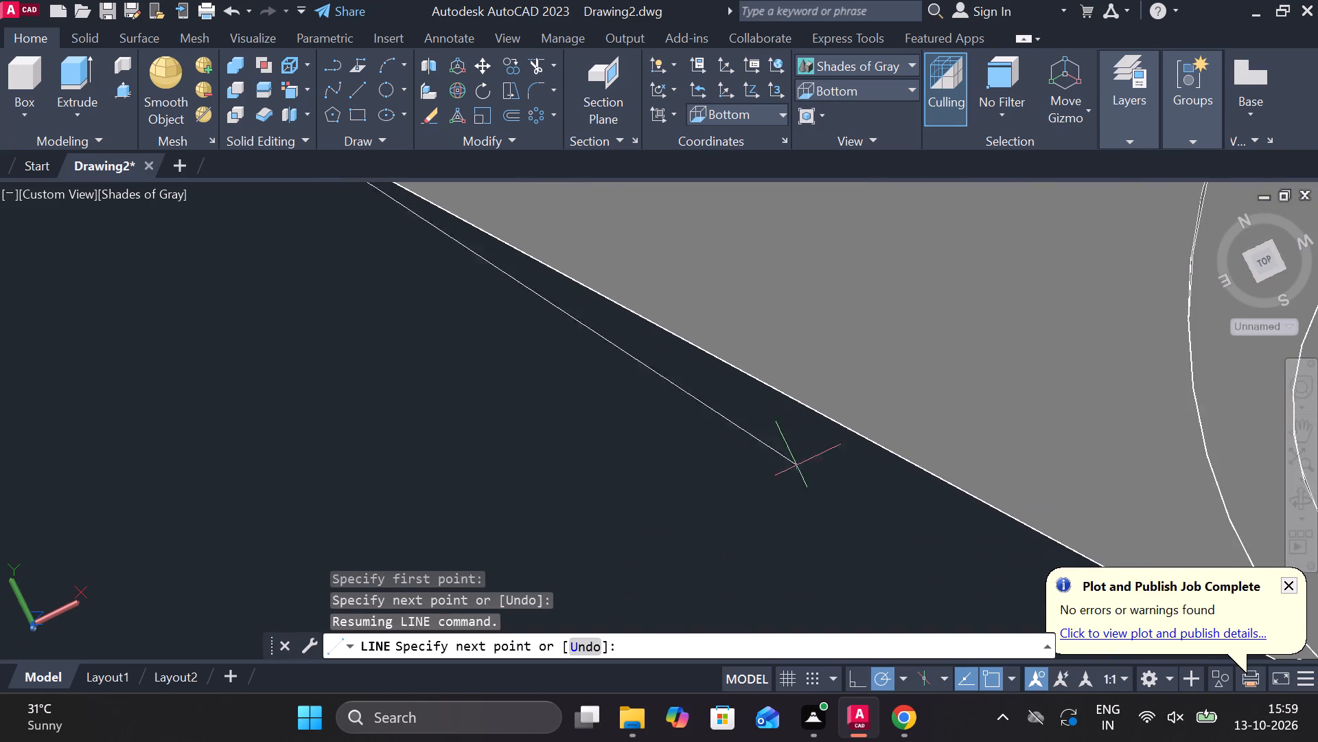
scroll(900, 407, down, 2)
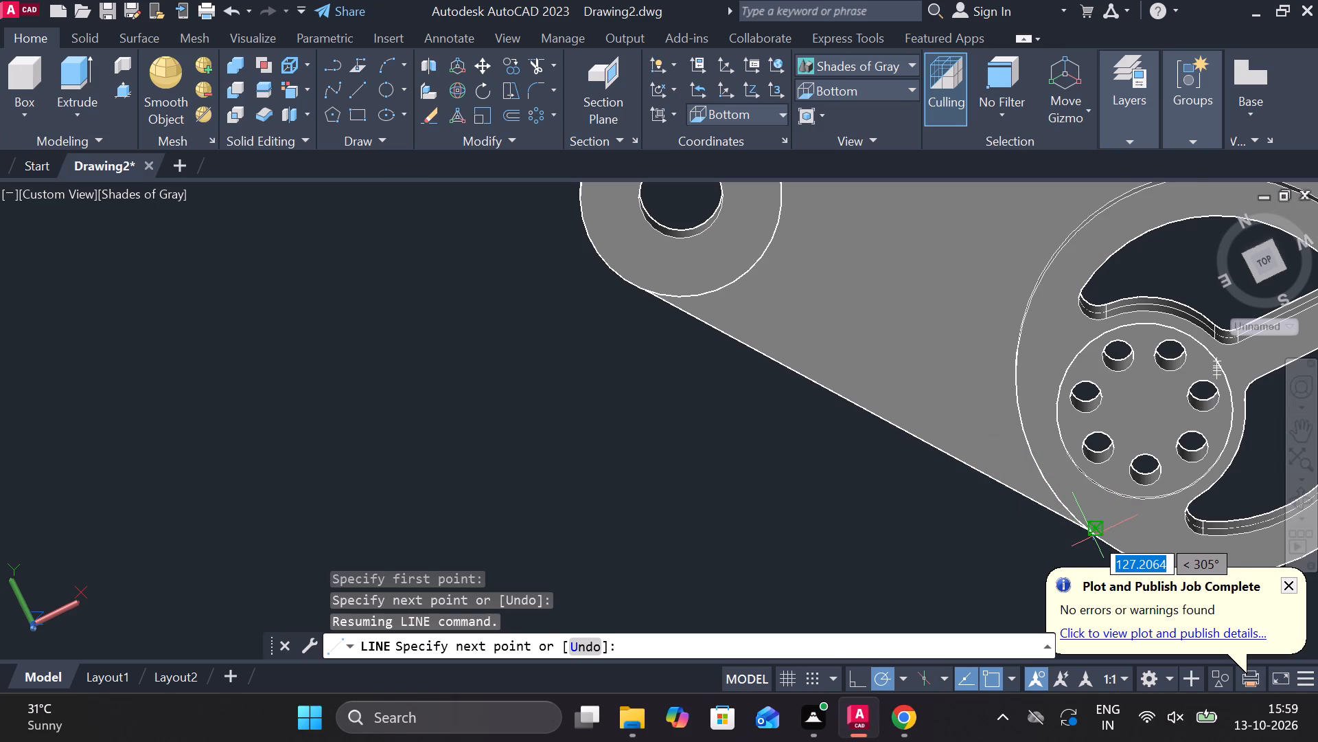
click(1094, 537)
key(Escape)
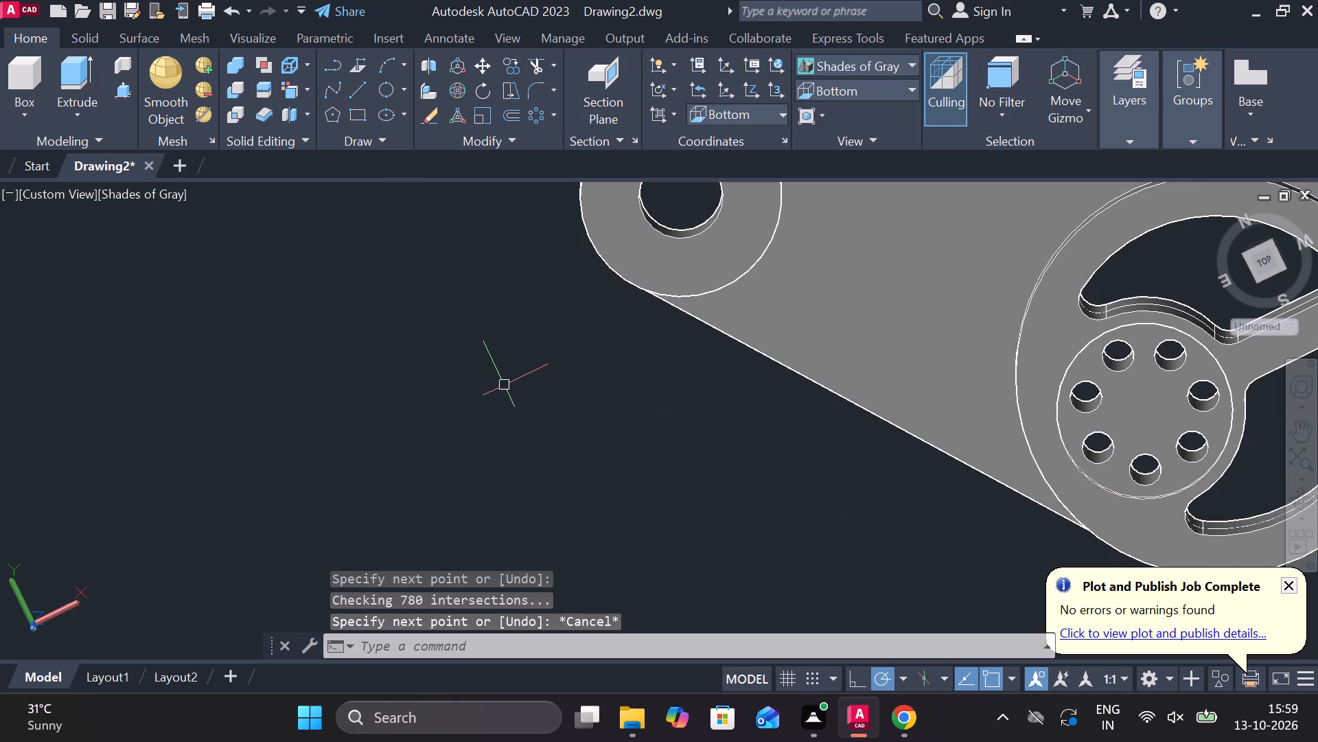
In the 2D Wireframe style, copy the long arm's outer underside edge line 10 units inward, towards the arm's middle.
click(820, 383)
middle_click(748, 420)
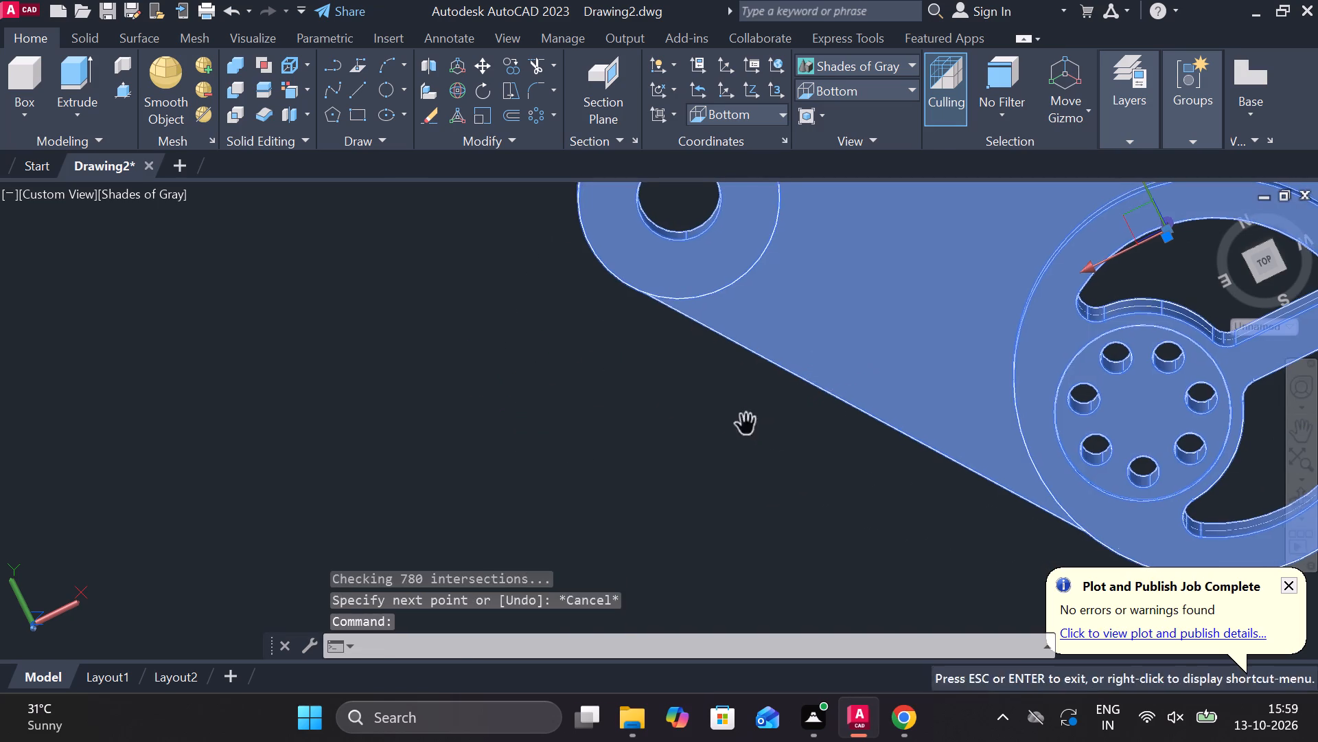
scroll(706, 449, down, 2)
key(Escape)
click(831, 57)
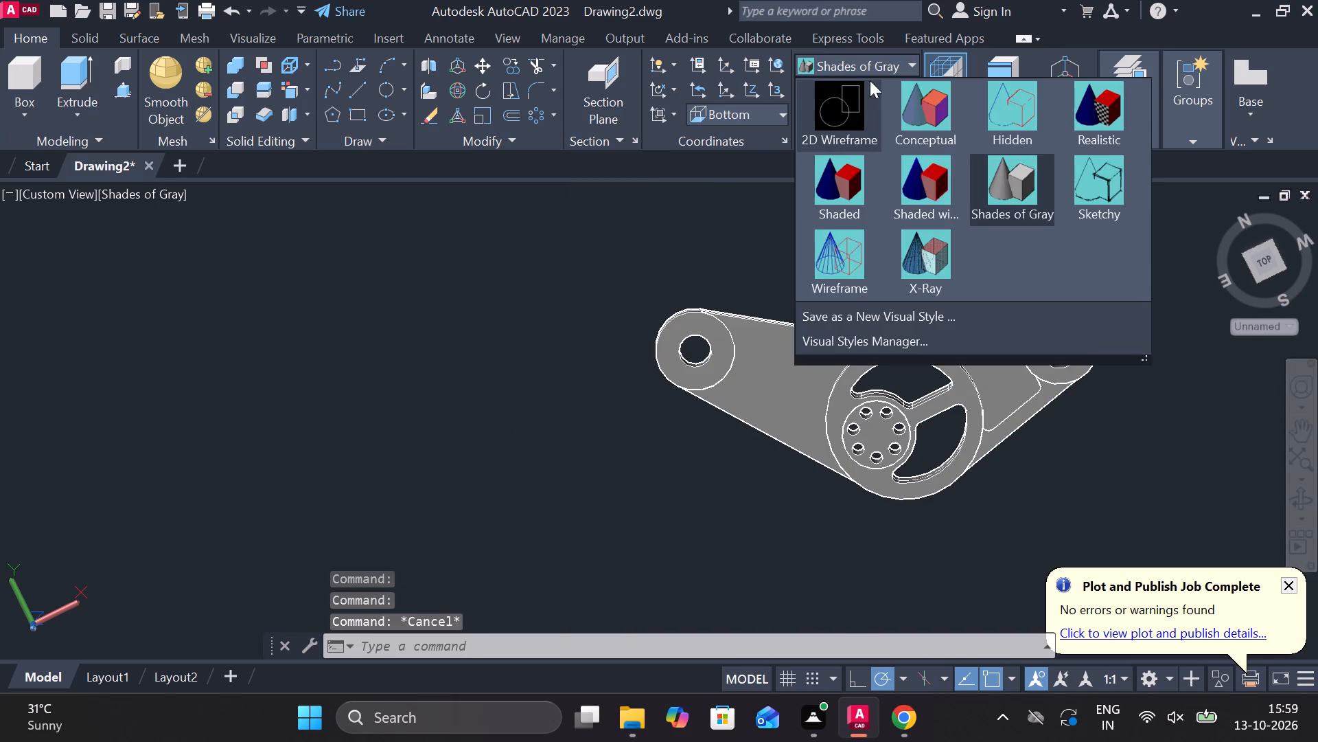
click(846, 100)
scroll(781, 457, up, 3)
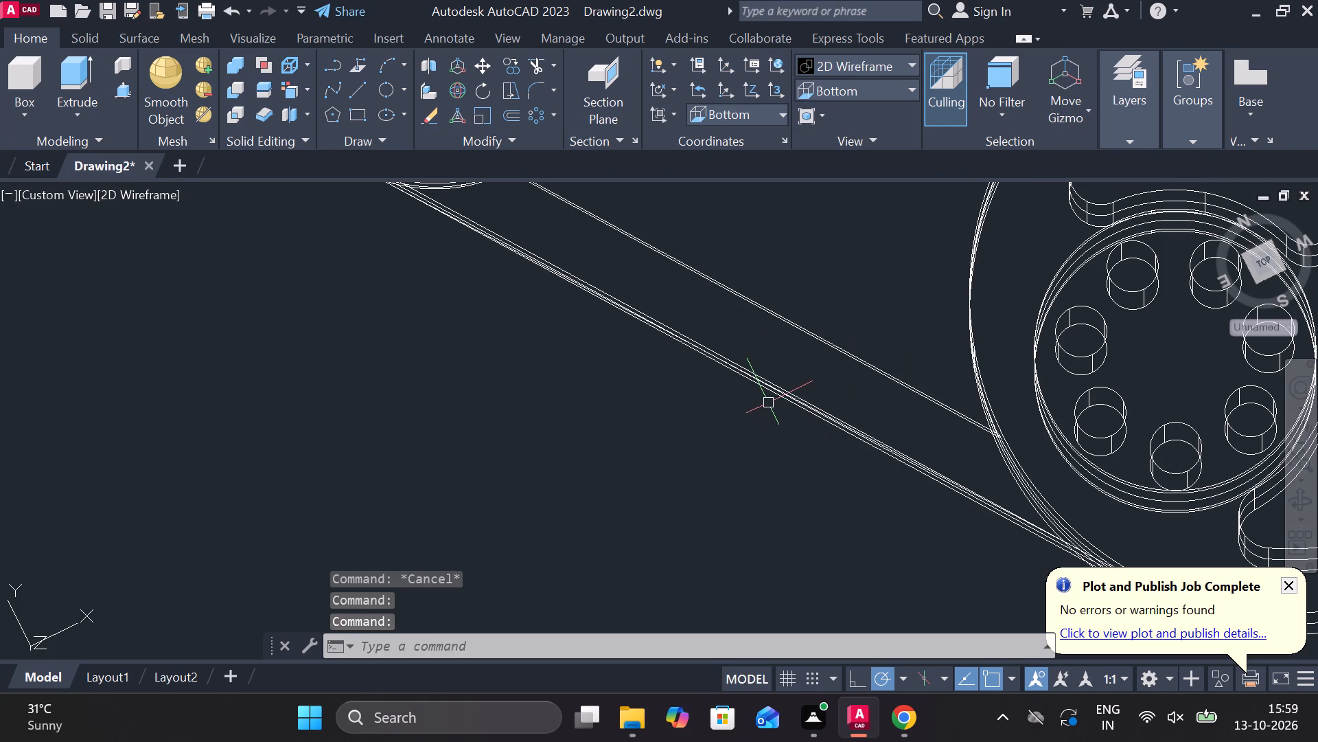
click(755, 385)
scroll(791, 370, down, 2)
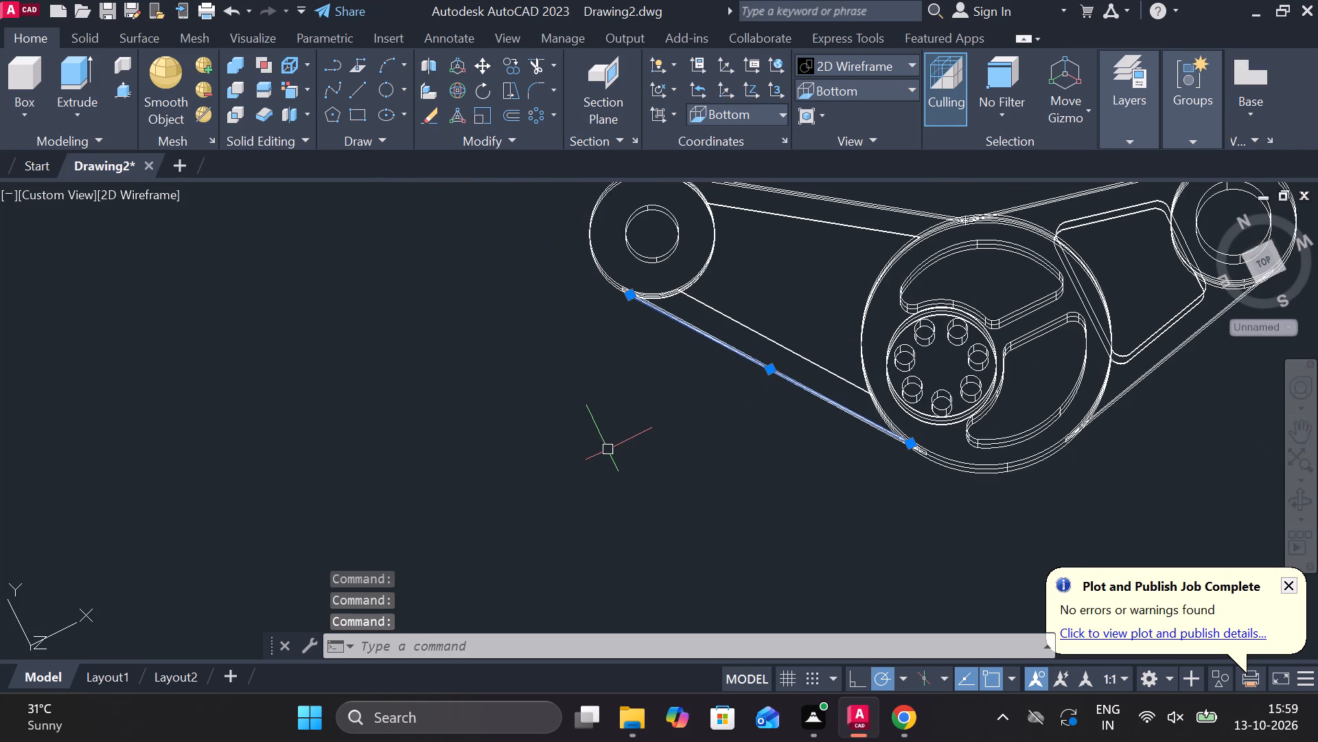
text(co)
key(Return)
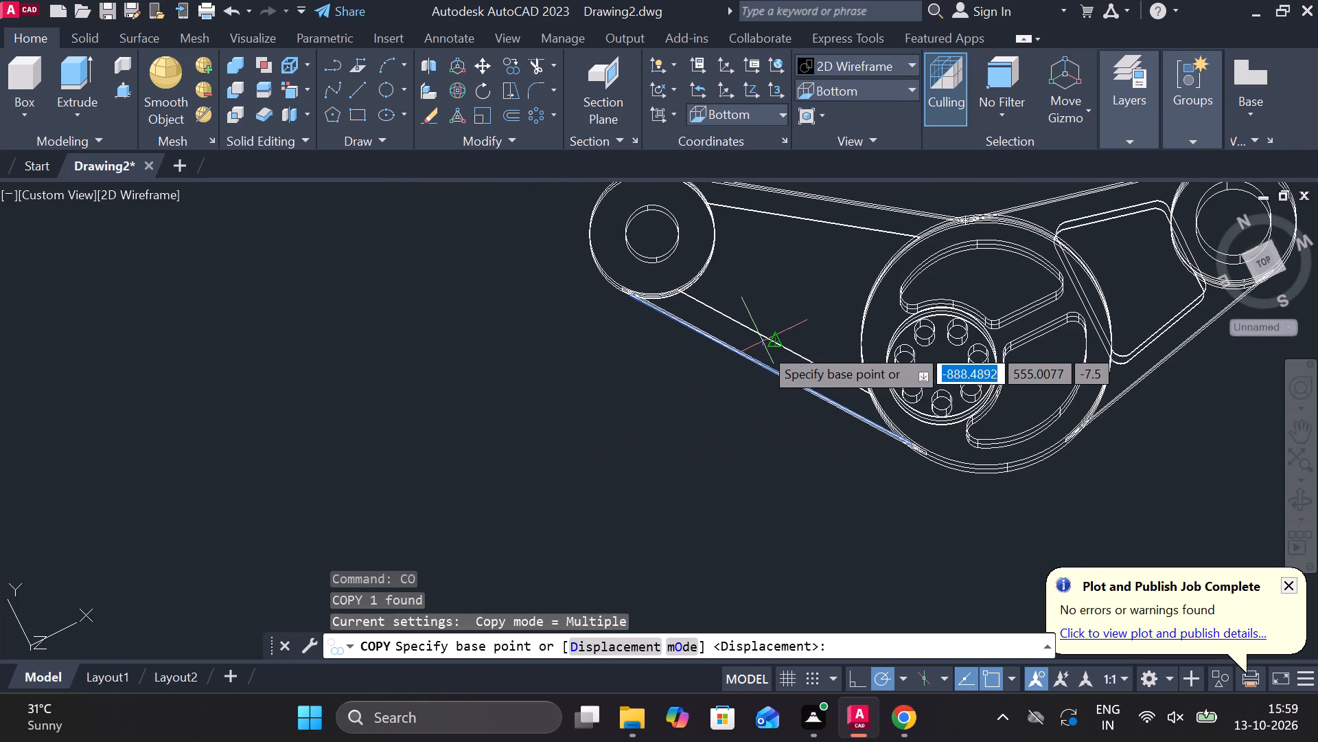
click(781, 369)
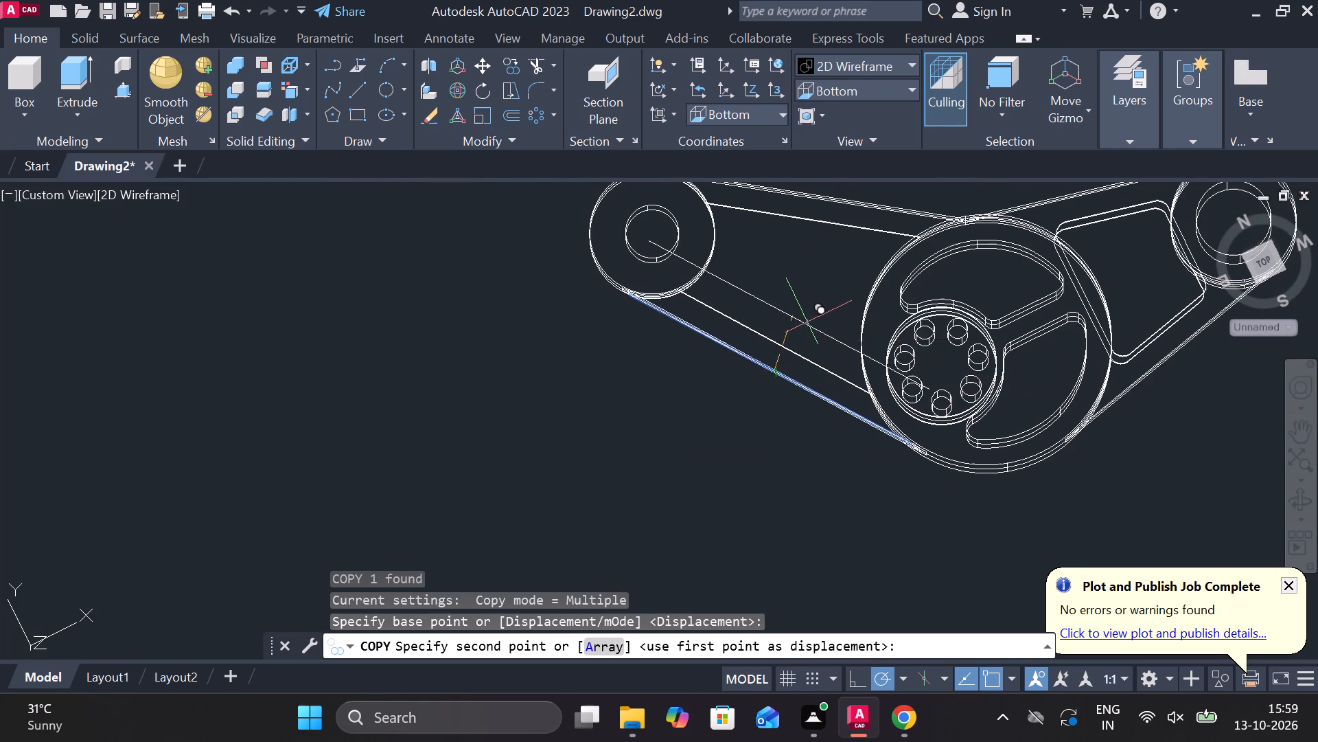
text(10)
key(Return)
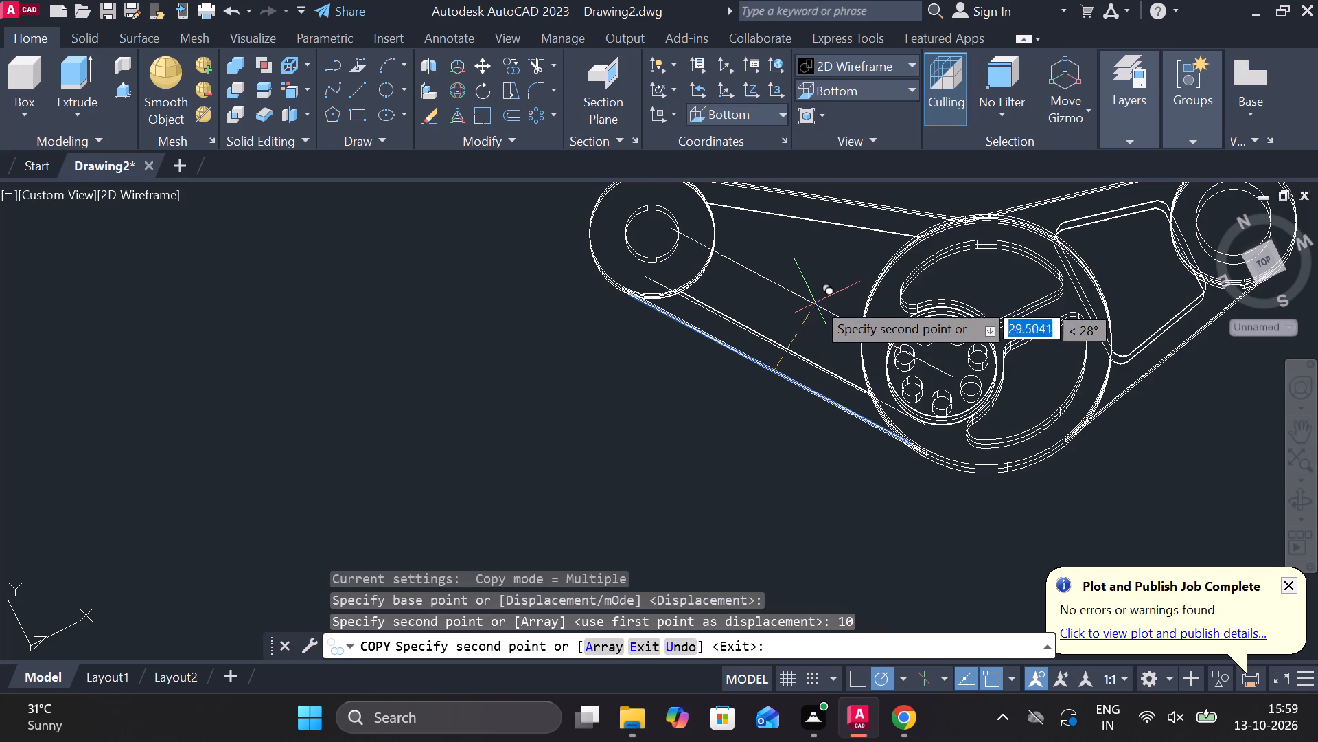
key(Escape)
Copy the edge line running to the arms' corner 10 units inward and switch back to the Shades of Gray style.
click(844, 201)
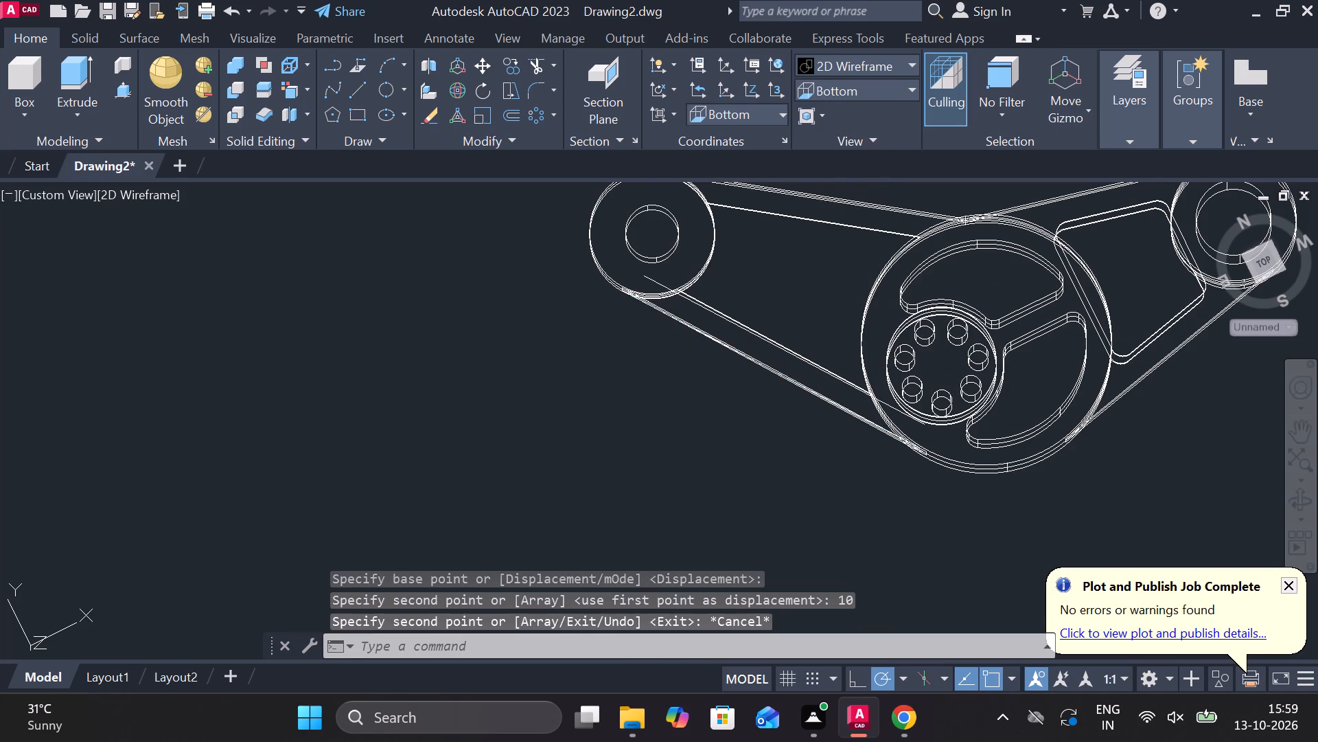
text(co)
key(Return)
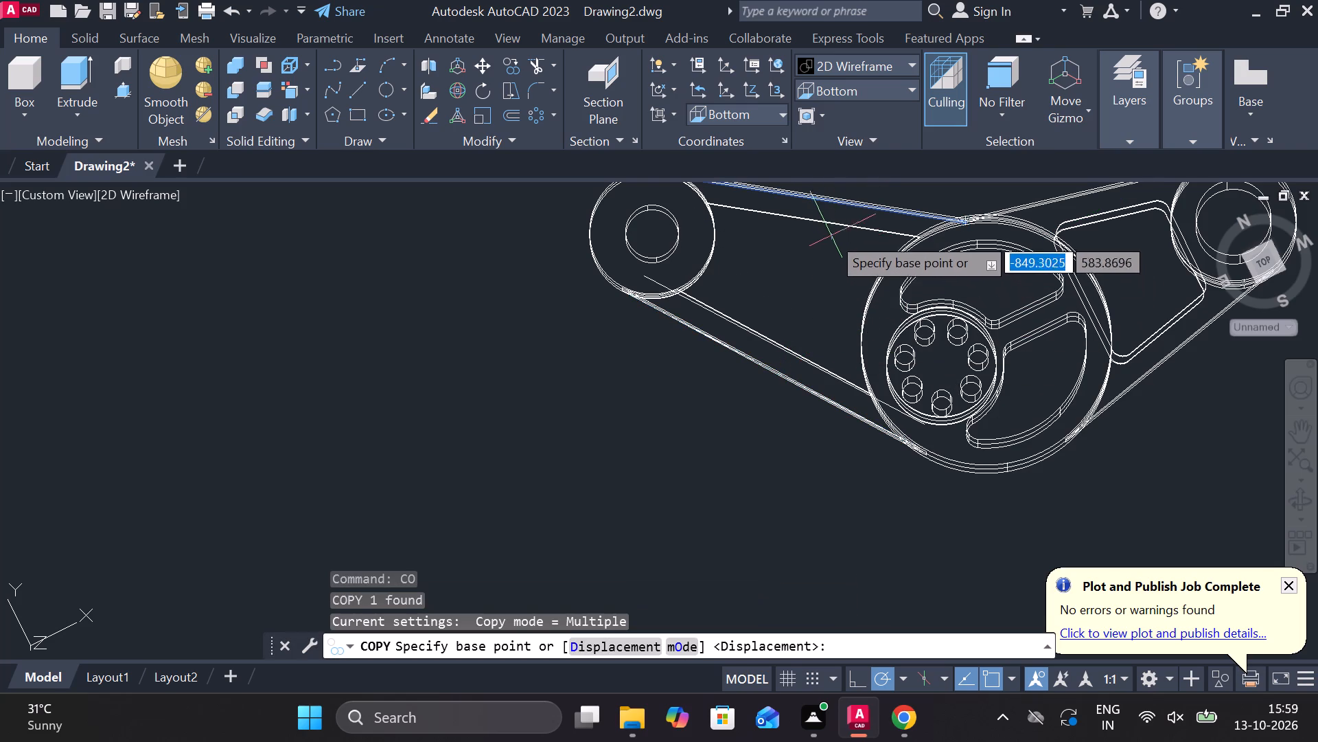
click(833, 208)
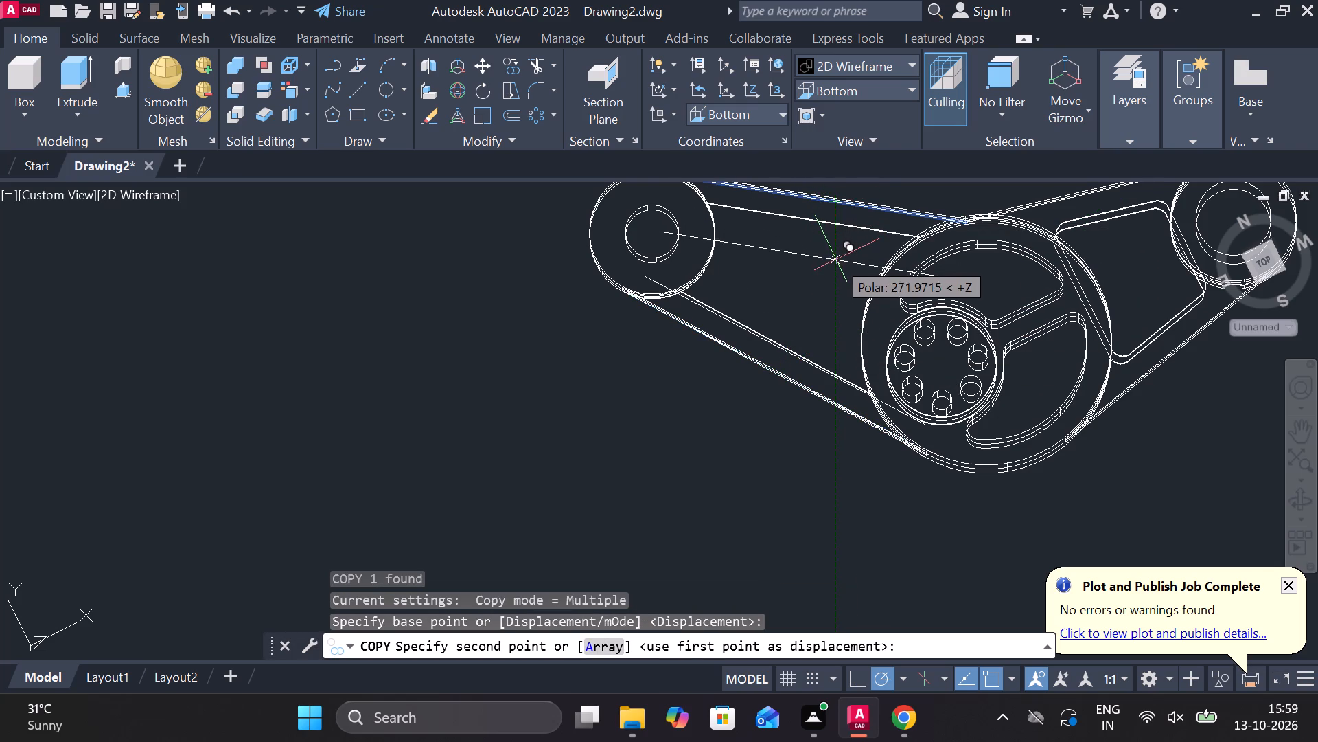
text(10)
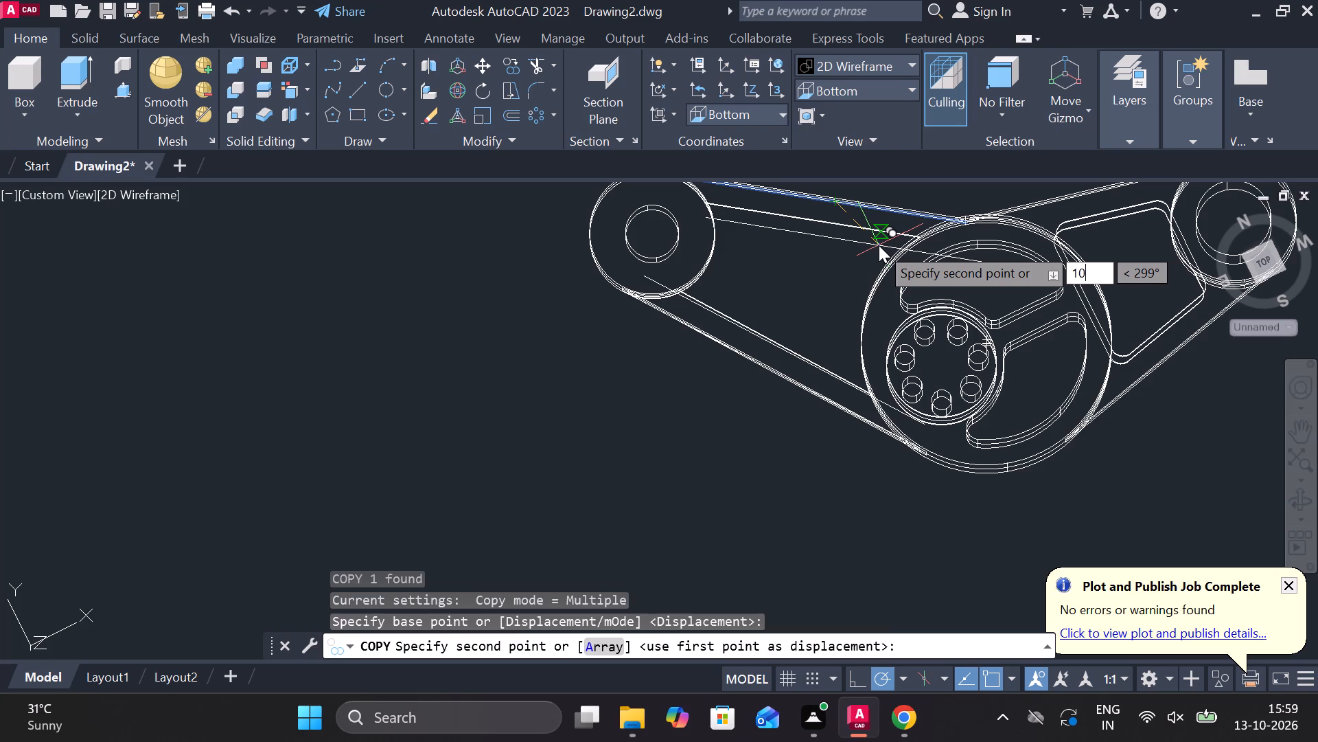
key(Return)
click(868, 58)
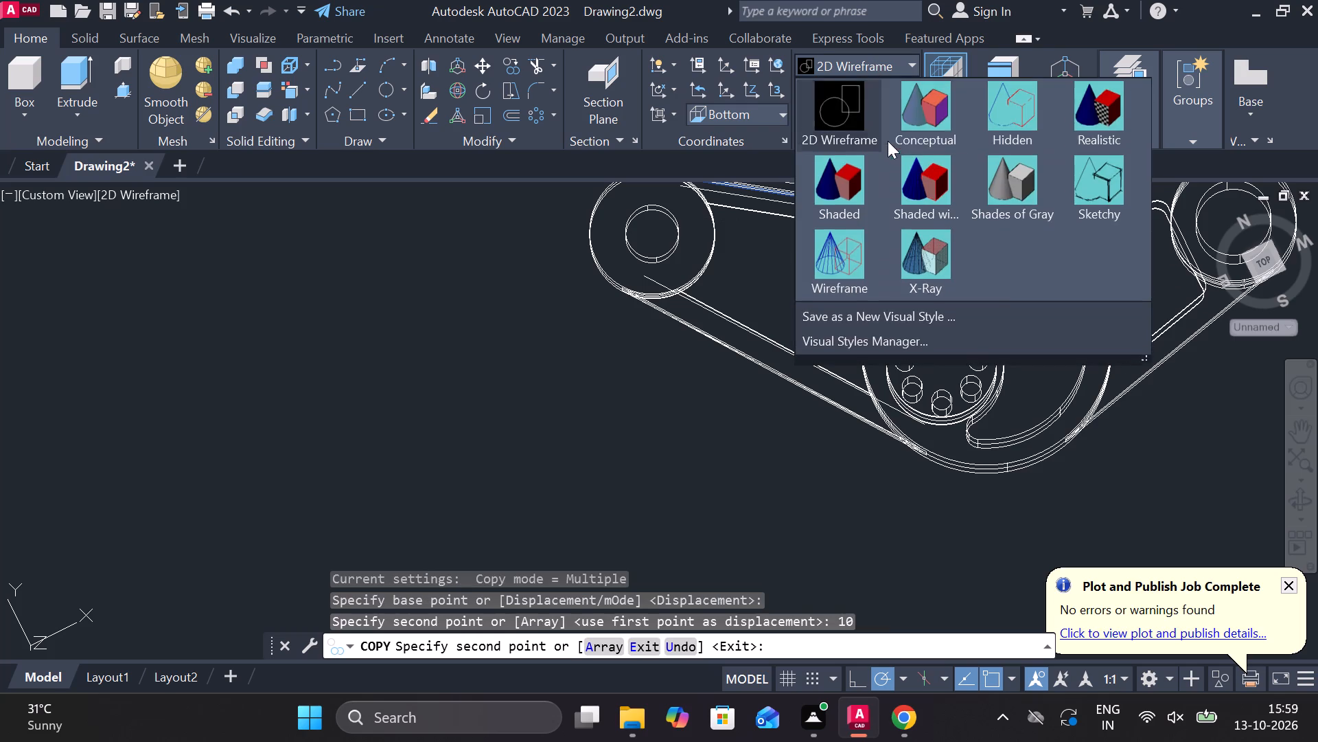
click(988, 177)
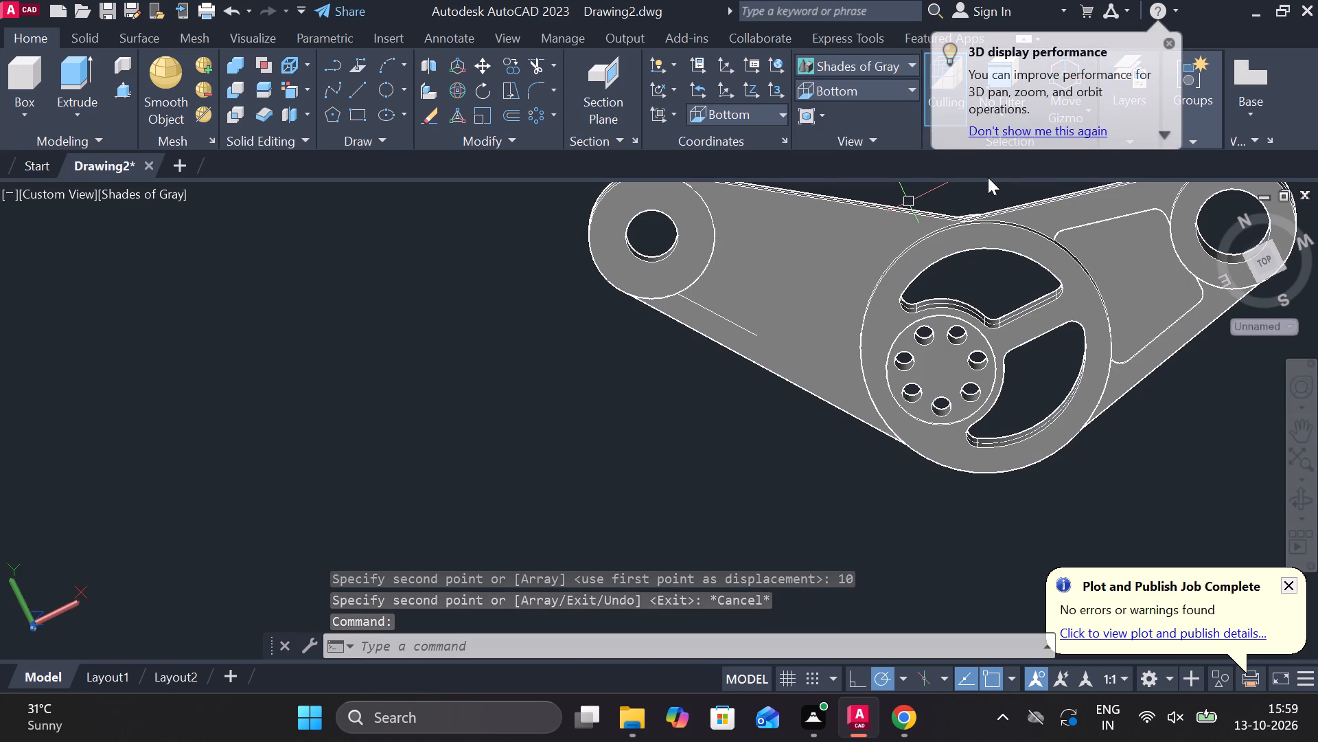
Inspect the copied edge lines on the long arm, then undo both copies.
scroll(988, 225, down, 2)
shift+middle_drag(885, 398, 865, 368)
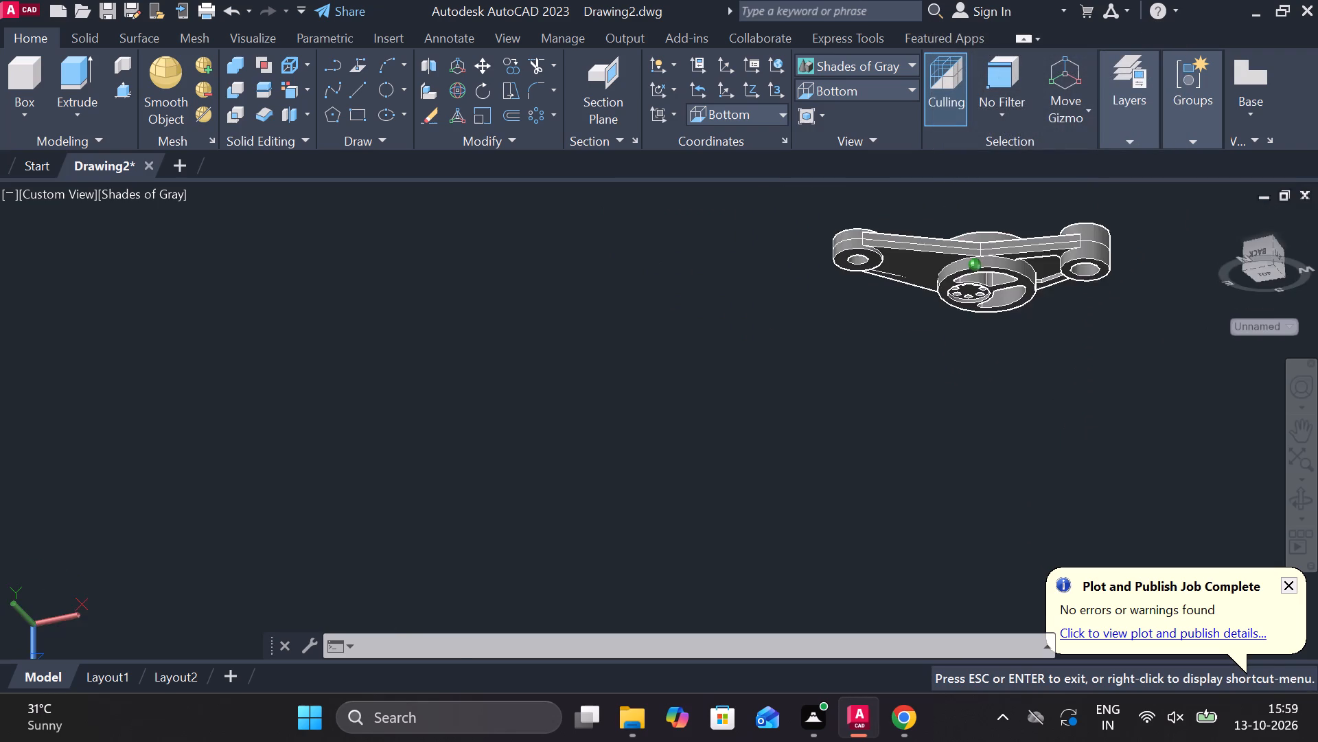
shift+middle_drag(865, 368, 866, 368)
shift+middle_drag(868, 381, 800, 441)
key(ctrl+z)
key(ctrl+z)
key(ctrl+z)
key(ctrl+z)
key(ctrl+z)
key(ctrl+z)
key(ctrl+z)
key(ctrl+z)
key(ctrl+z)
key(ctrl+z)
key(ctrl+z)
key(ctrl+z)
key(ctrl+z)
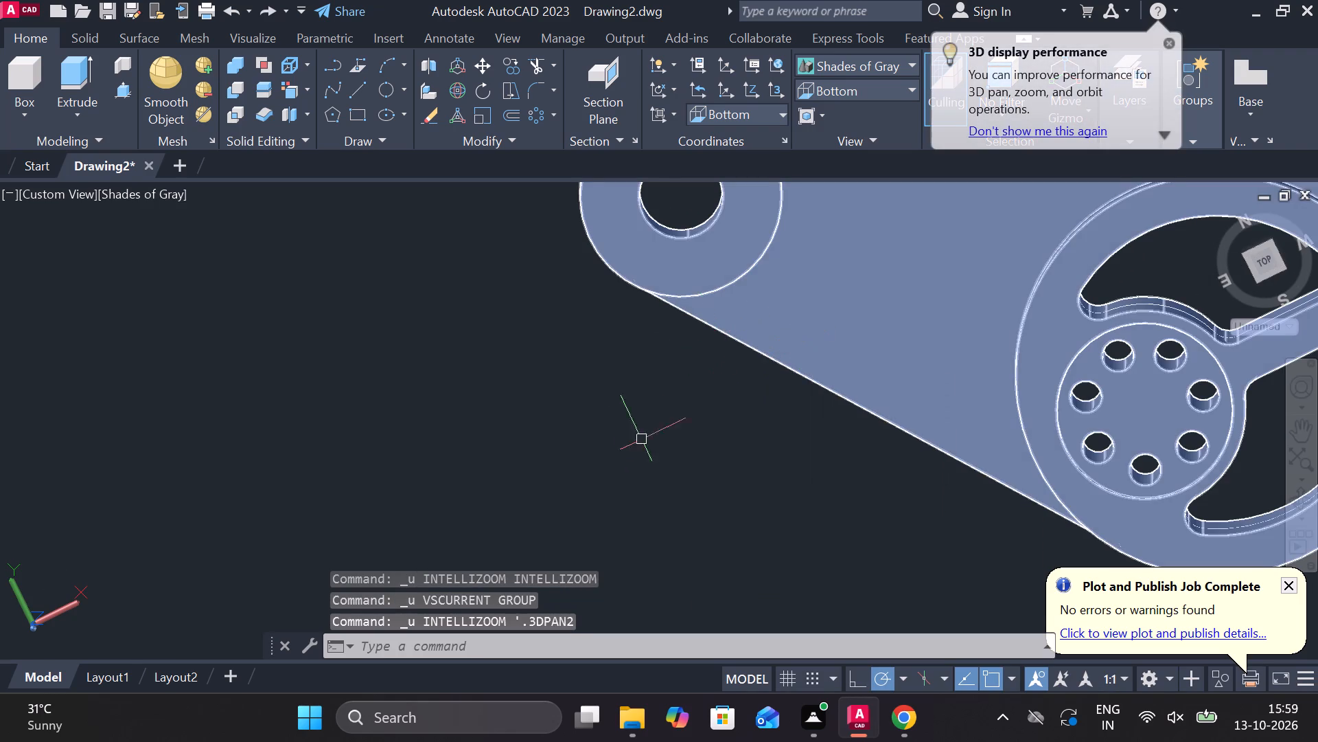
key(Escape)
Switch the bracket's display from Shades of Gray to the 2D Wireframe visual style.
key(grave)
scroll(632, 443, down, 2)
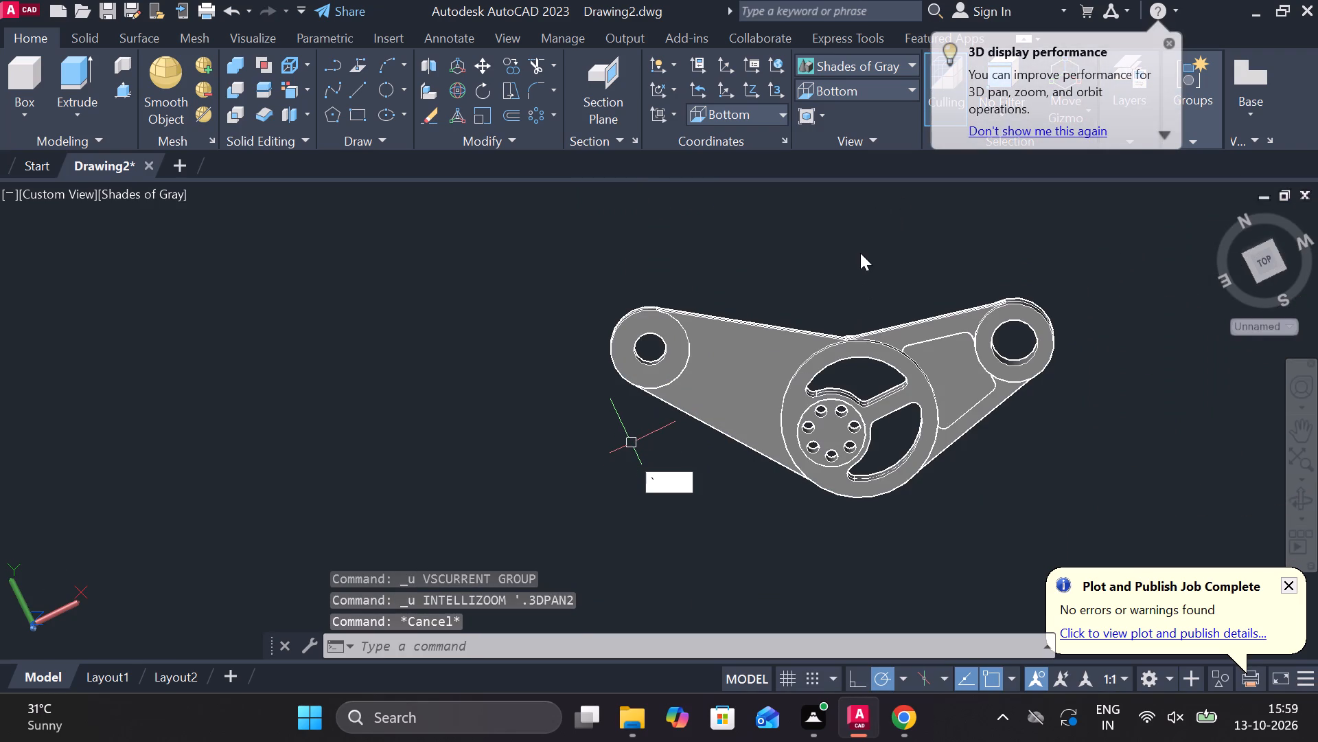
shift+middle_drag(881, 256, 907, 484)
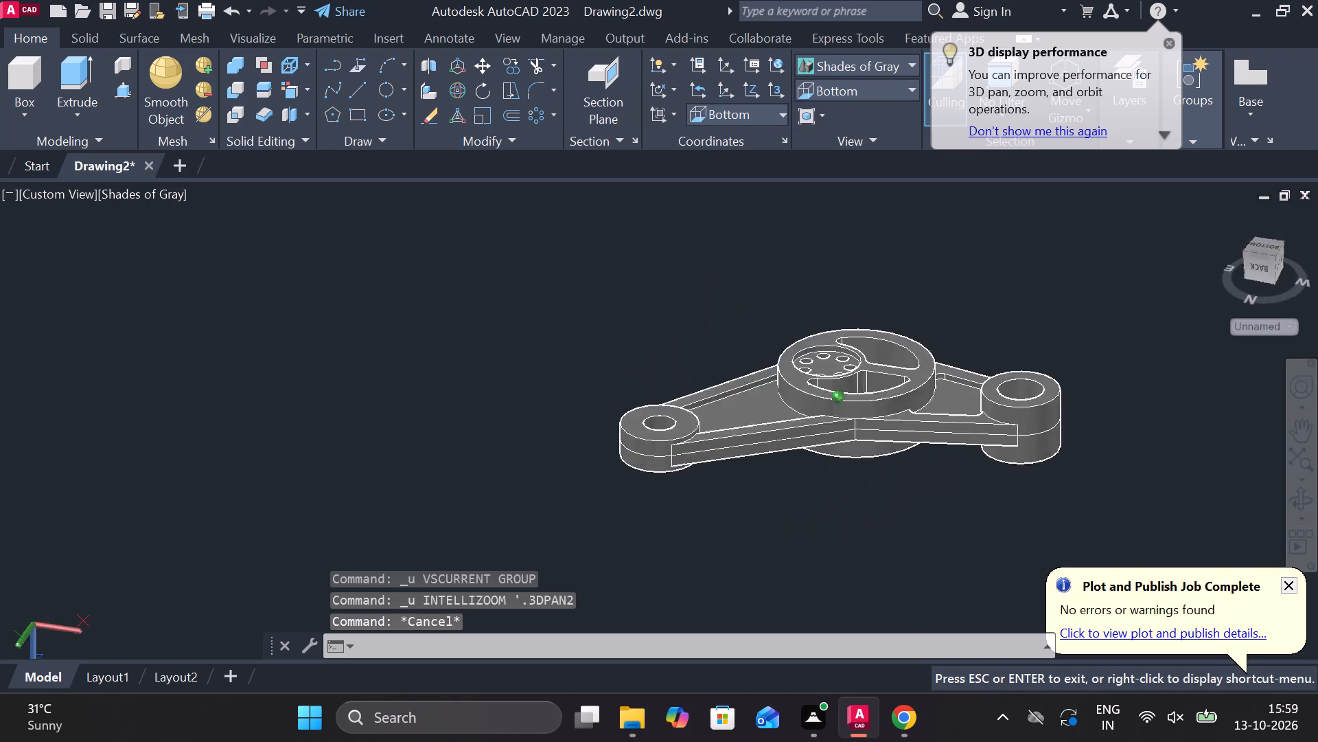
shift+middle_drag(907, 484, 848, 243)
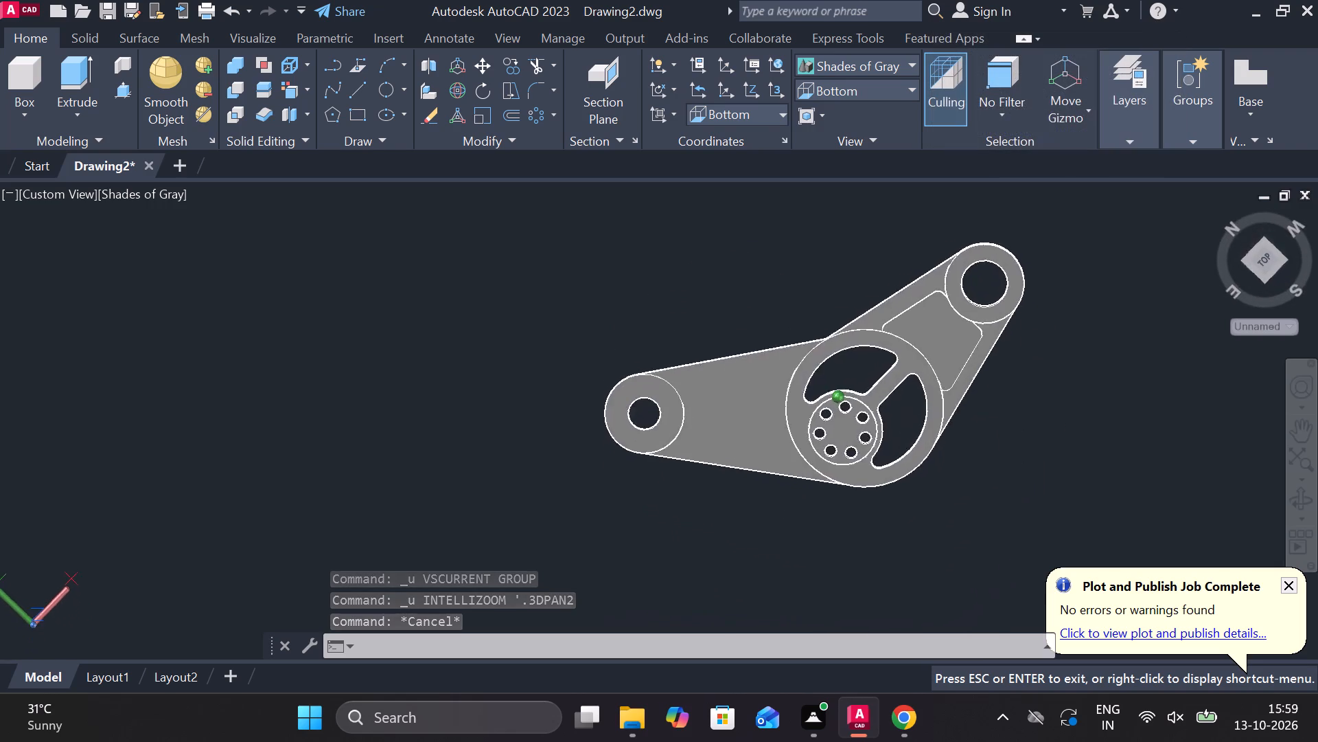
shift+middle_drag(848, 243, 1258, 200)
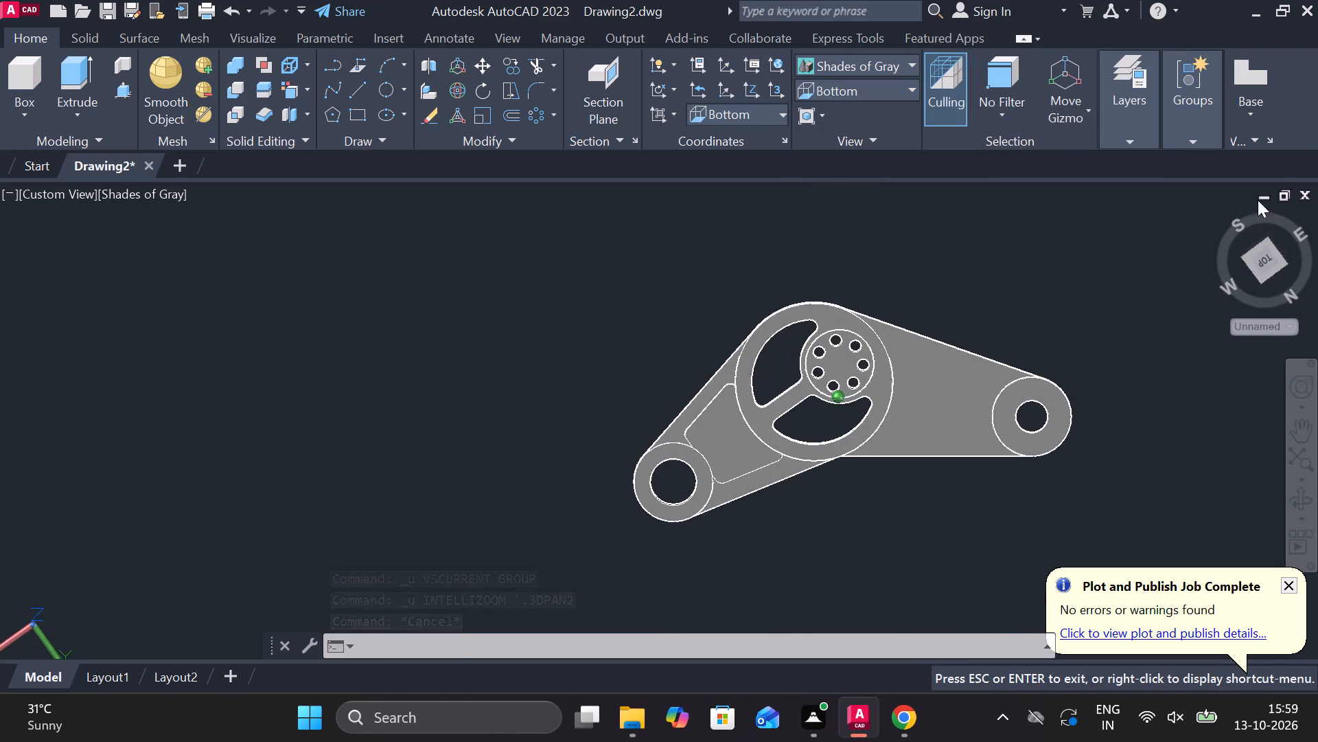
shift+middle_drag(1258, 200, 1258, 195)
scroll(967, 328, up, 1)
middle_drag(920, 325, 762, 309)
scroll(779, 312, up, 2)
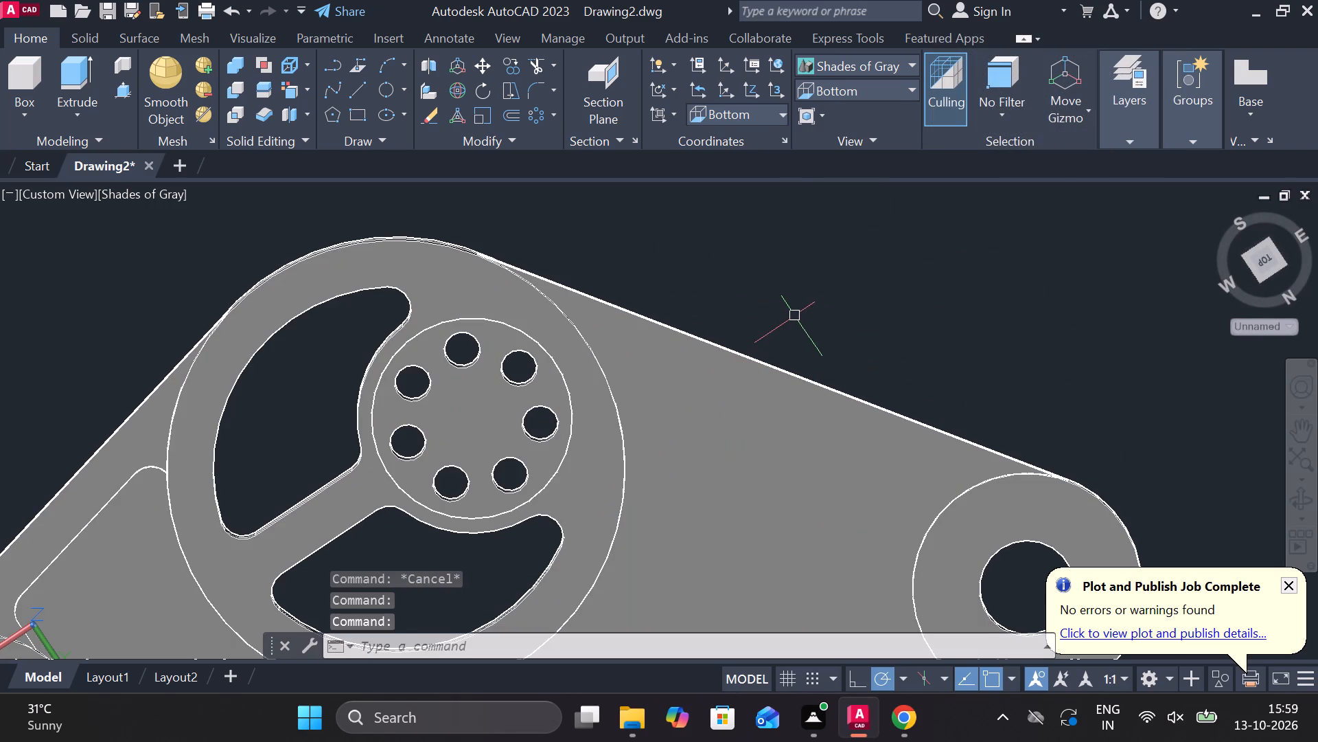
key(l)
key(Return)
middle_drag(909, 232, 899, 209)
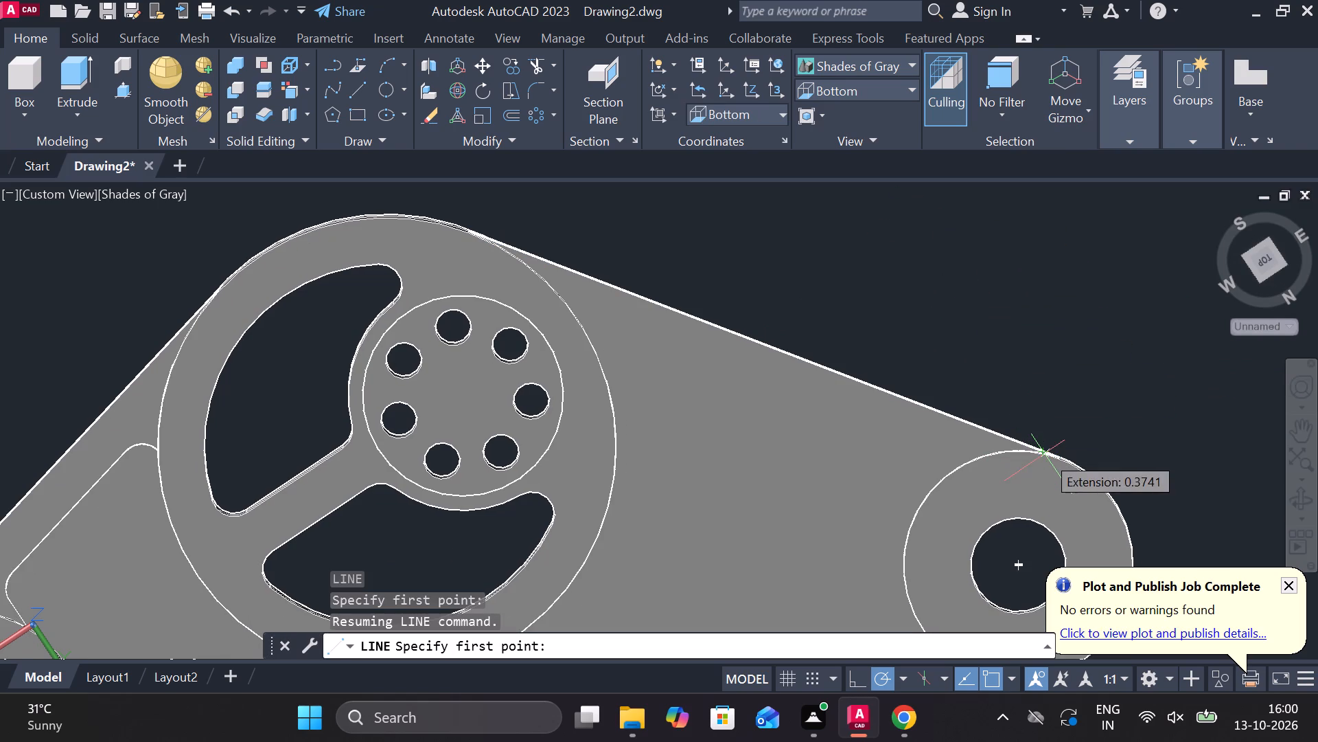
click(831, 50)
click(865, 71)
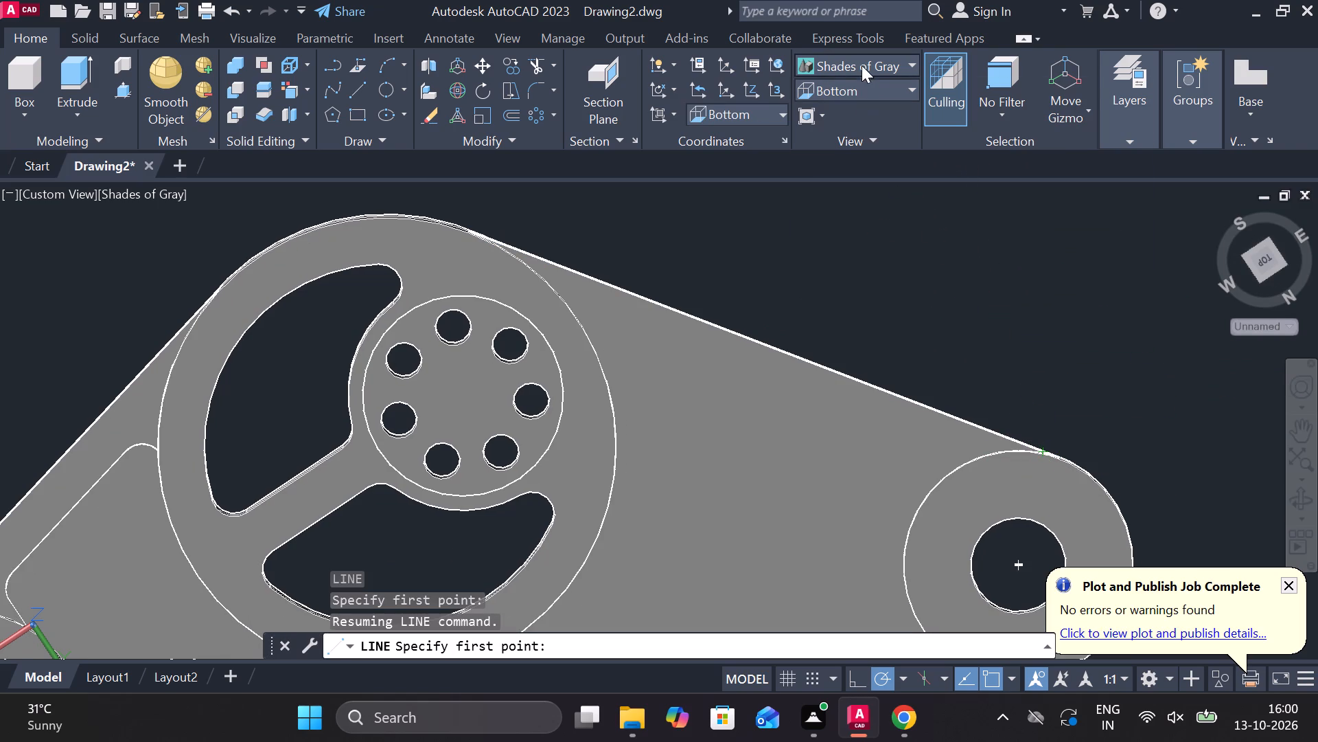
click(862, 102)
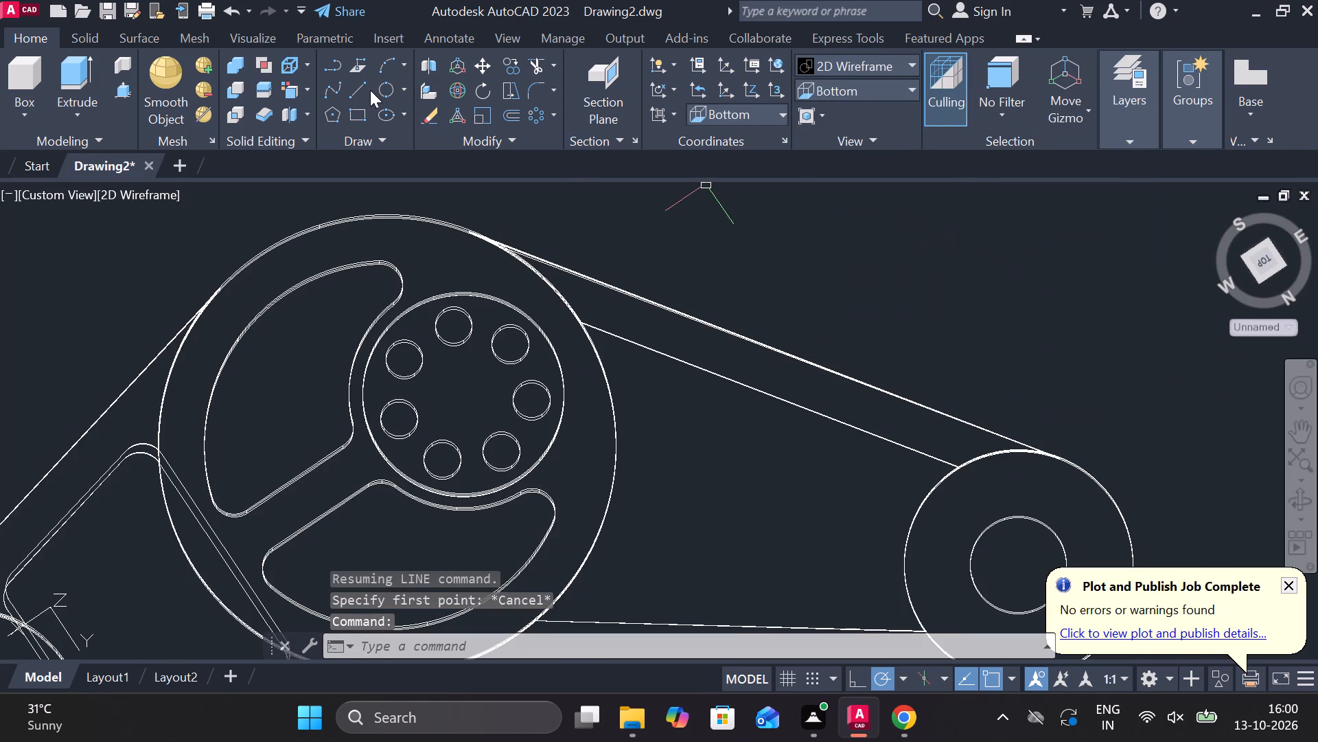
Draw a line along the long arm's outer underside edge, from its endpoint at the small boss to its endpoint at the hub.
click(361, 87)
scroll(1036, 344, down, 1)
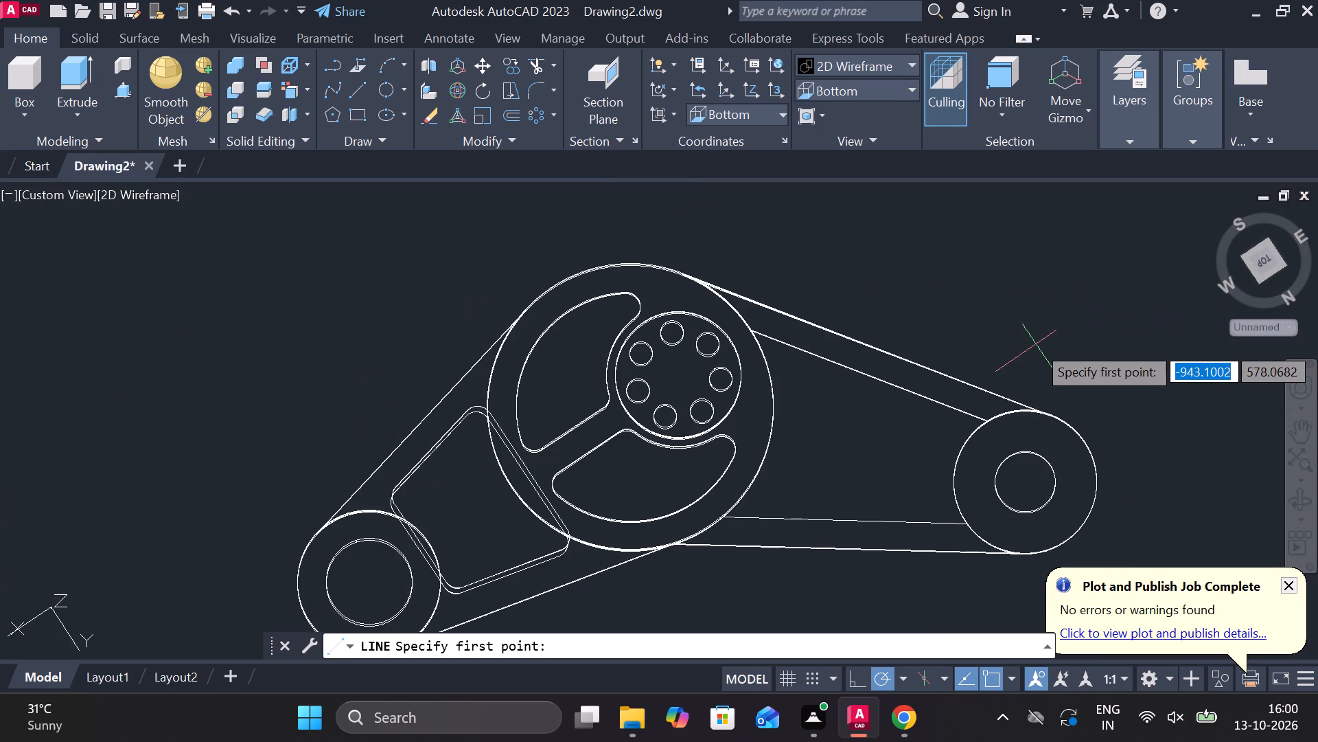
shift+middle_drag(1036, 344, 1037, 379)
scroll(1030, 379, up, 1)
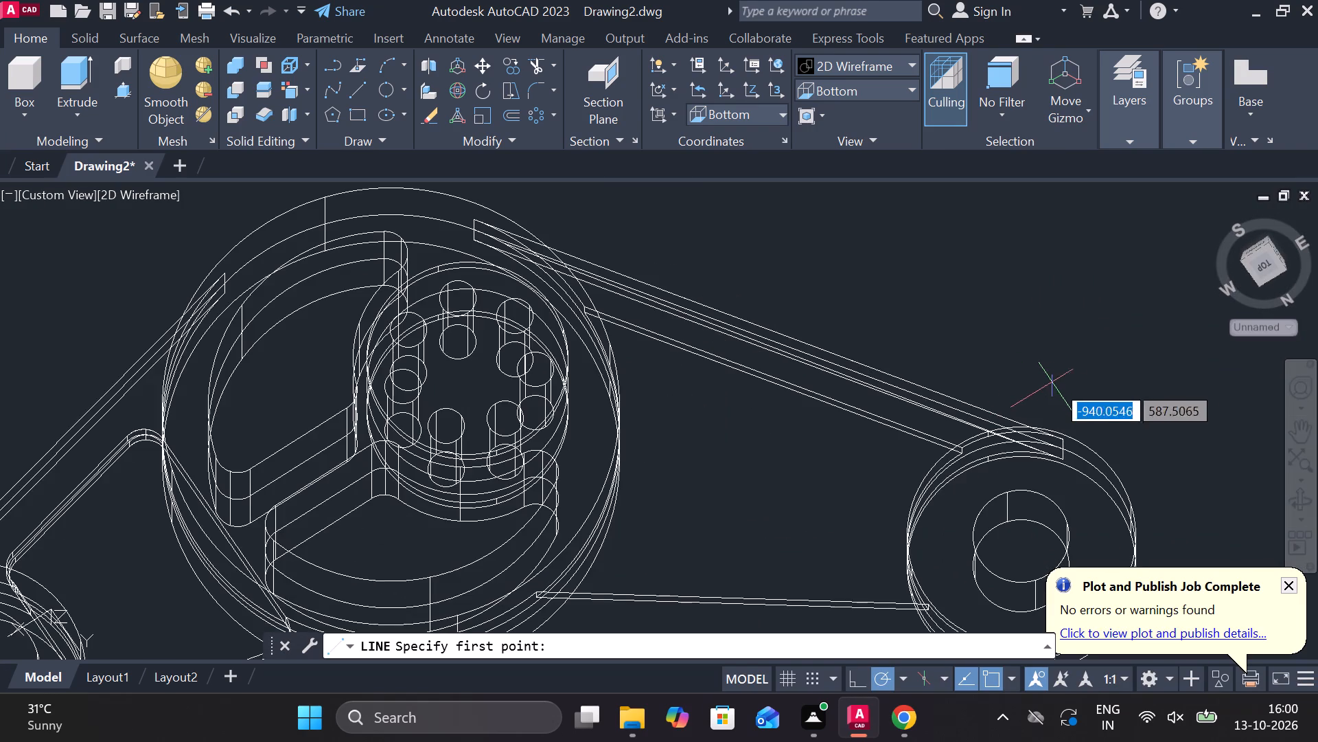
middle_drag(1070, 381, 1063, 308)
scroll(1051, 416, up, 2)
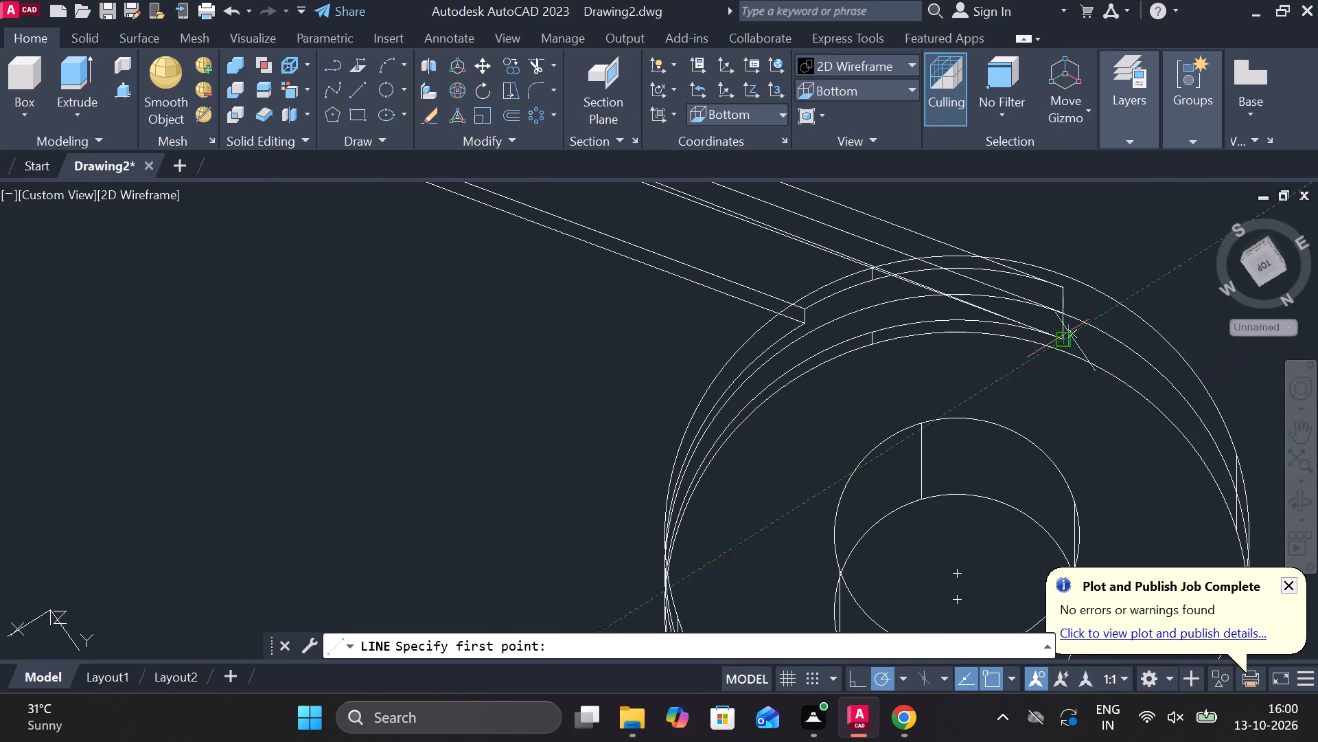
click(1068, 332)
scroll(759, 292, down, 1)
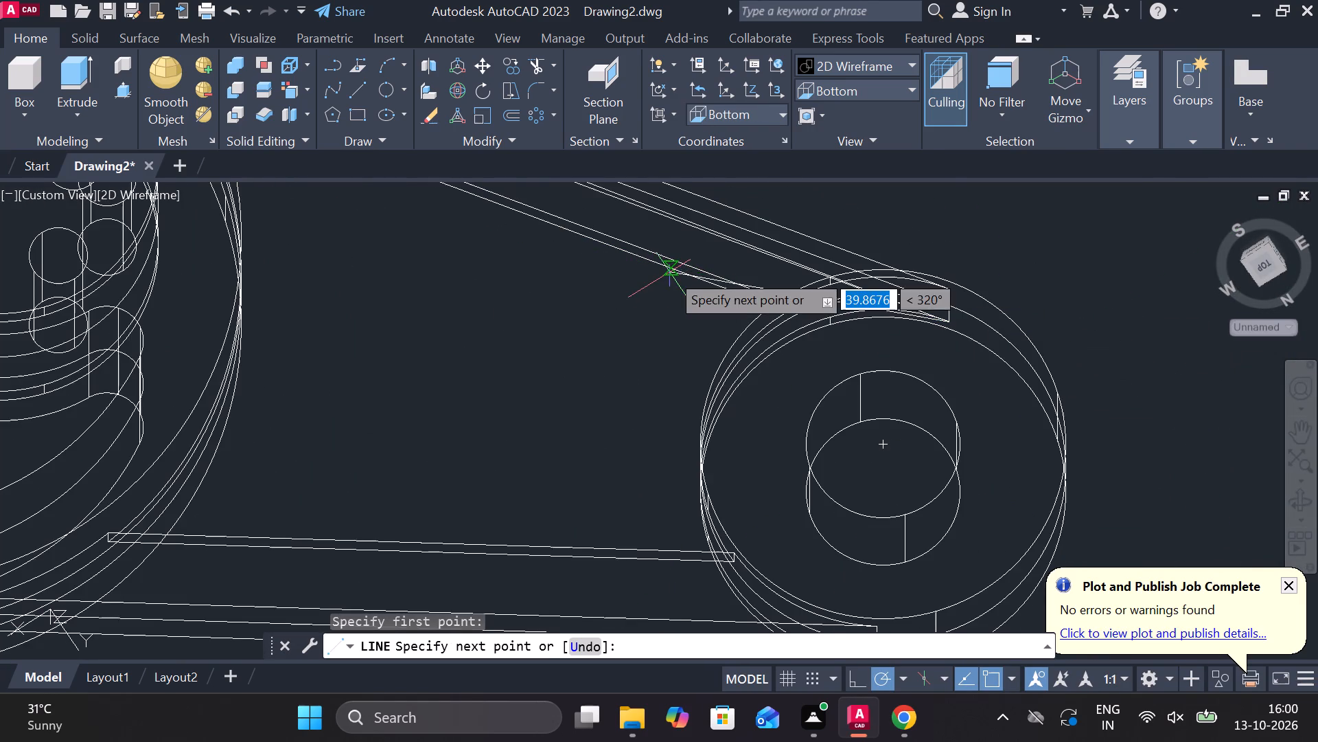
middle_drag(696, 315, 929, 526)
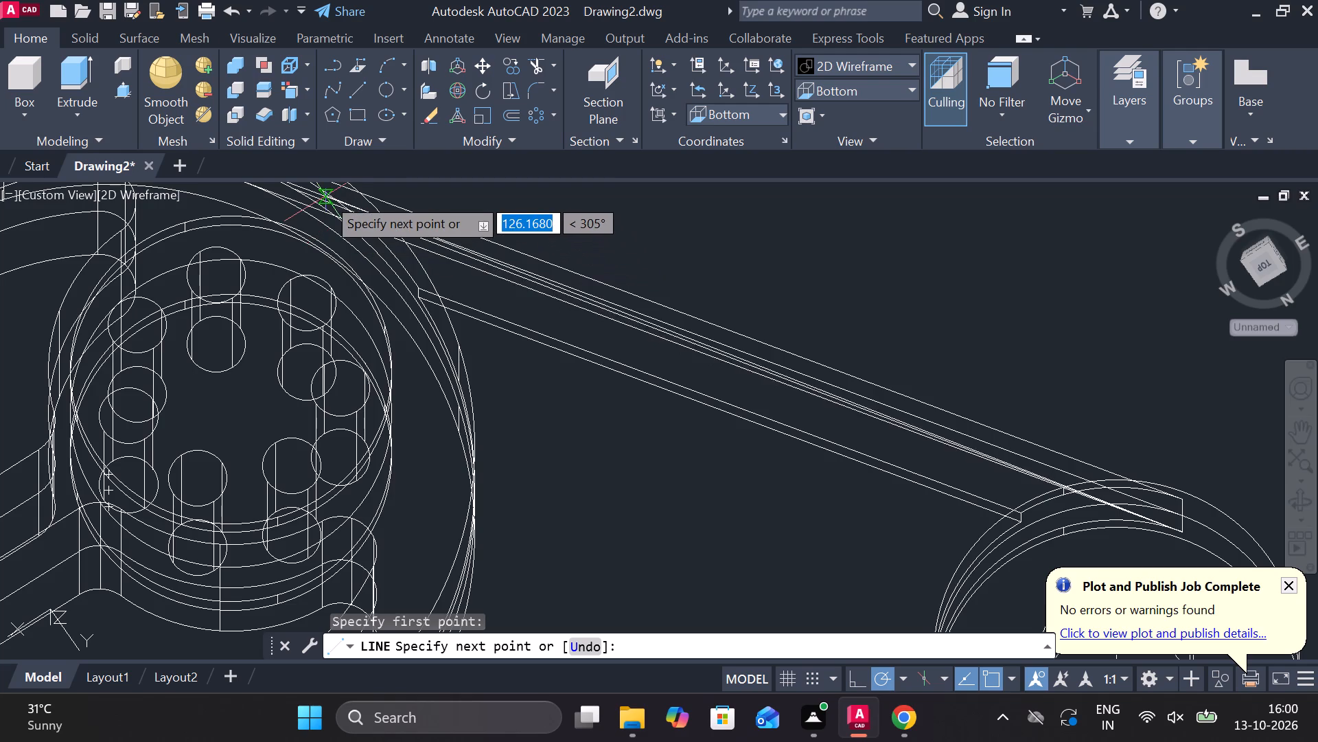
scroll(325, 196, down, 1)
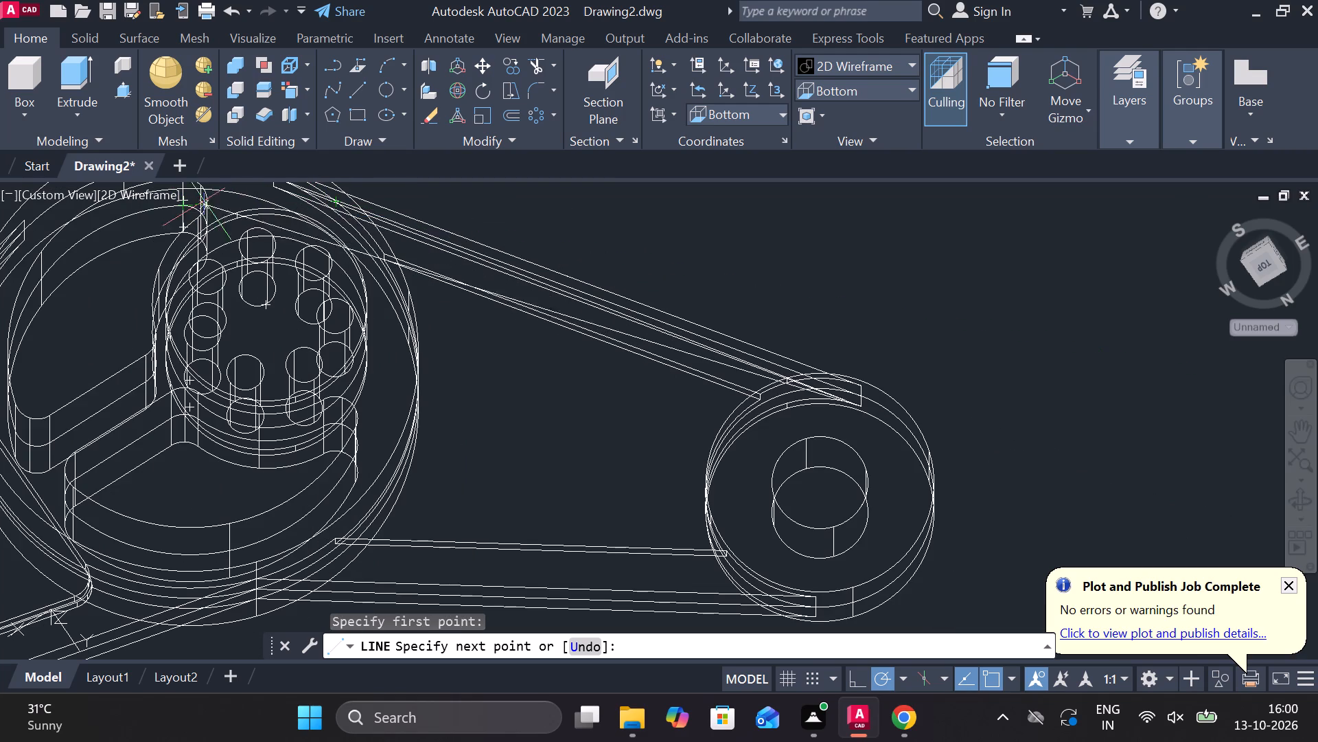
middle_drag(381, 210, 719, 254)
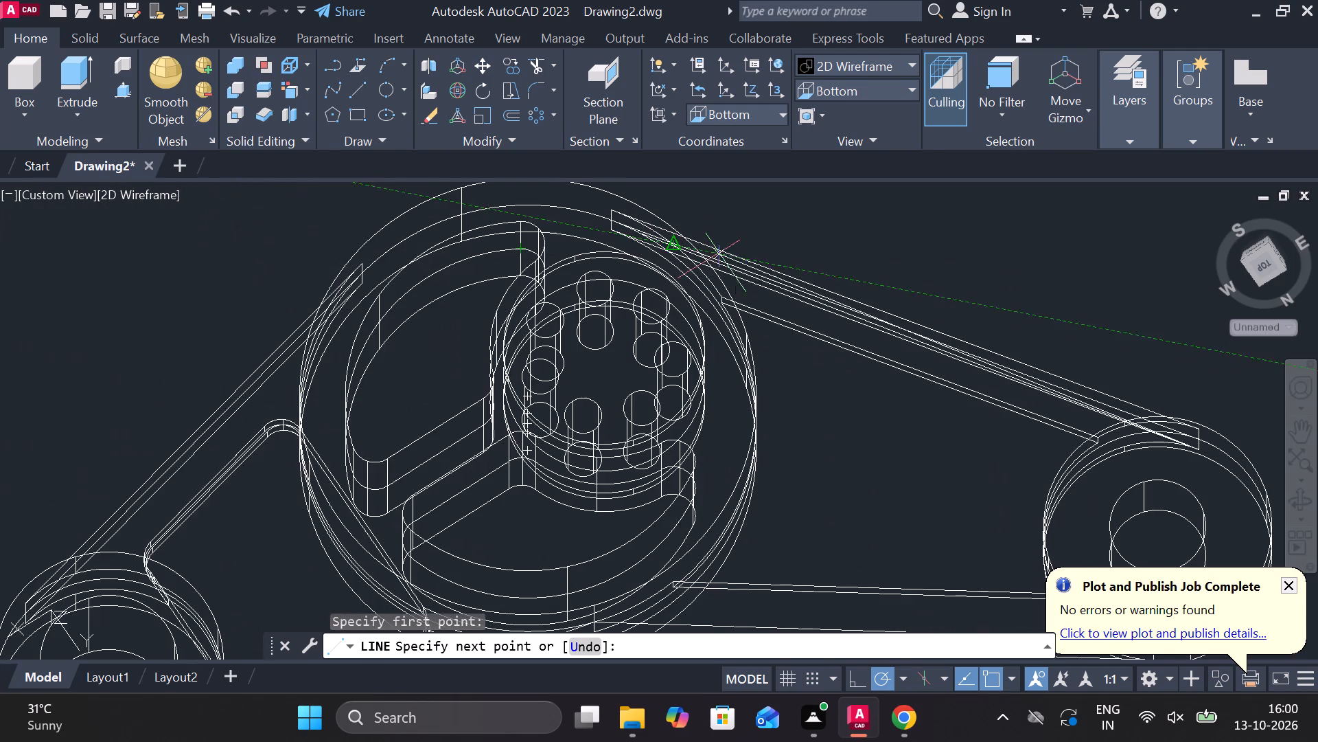
shift+middle_drag(776, 265, 743, 306)
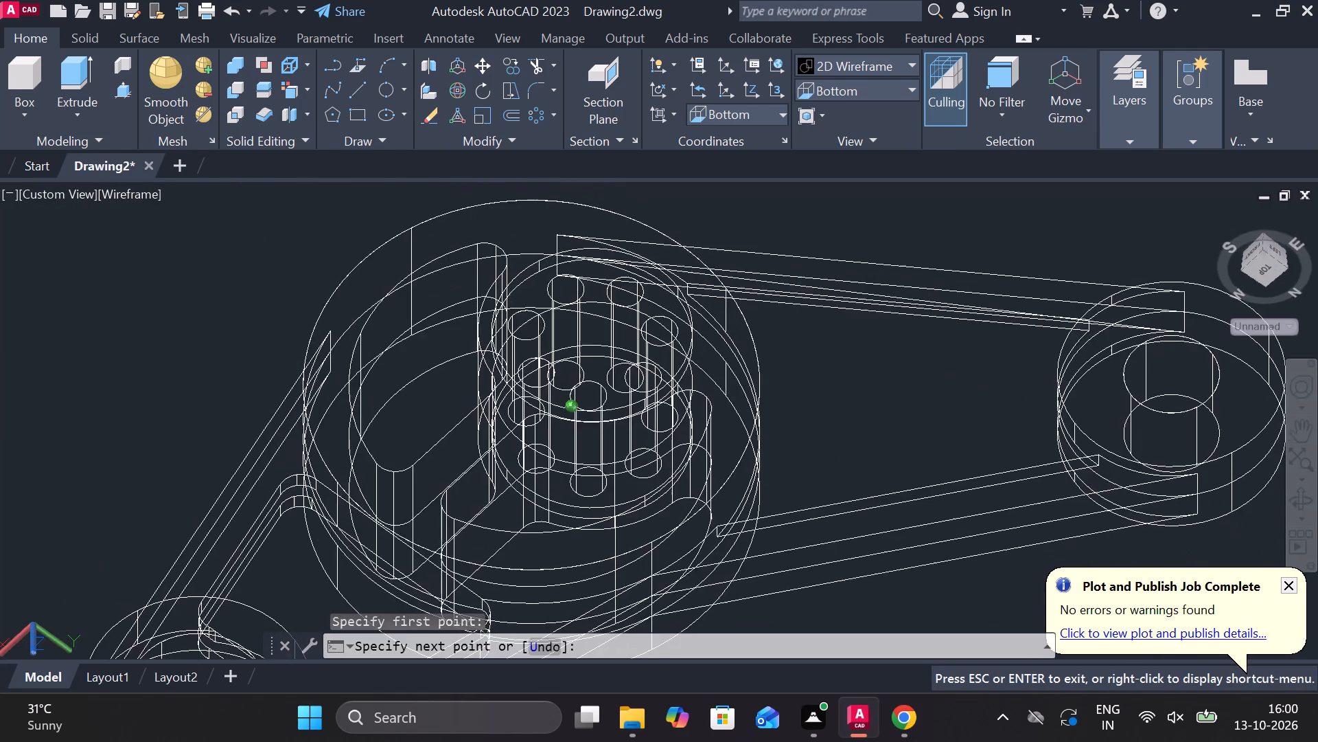
shift+middle_drag(743, 306, 741, 398)
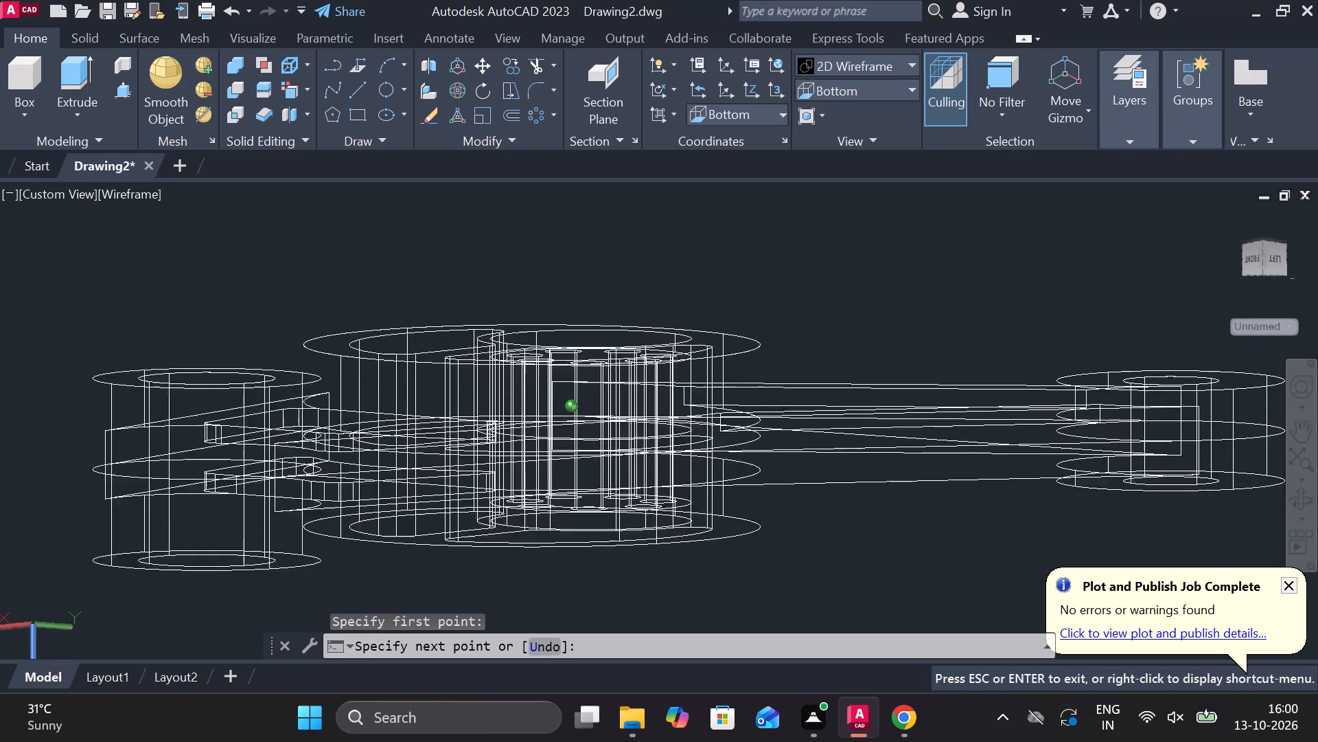
shift+middle_drag(741, 398, 754, 436)
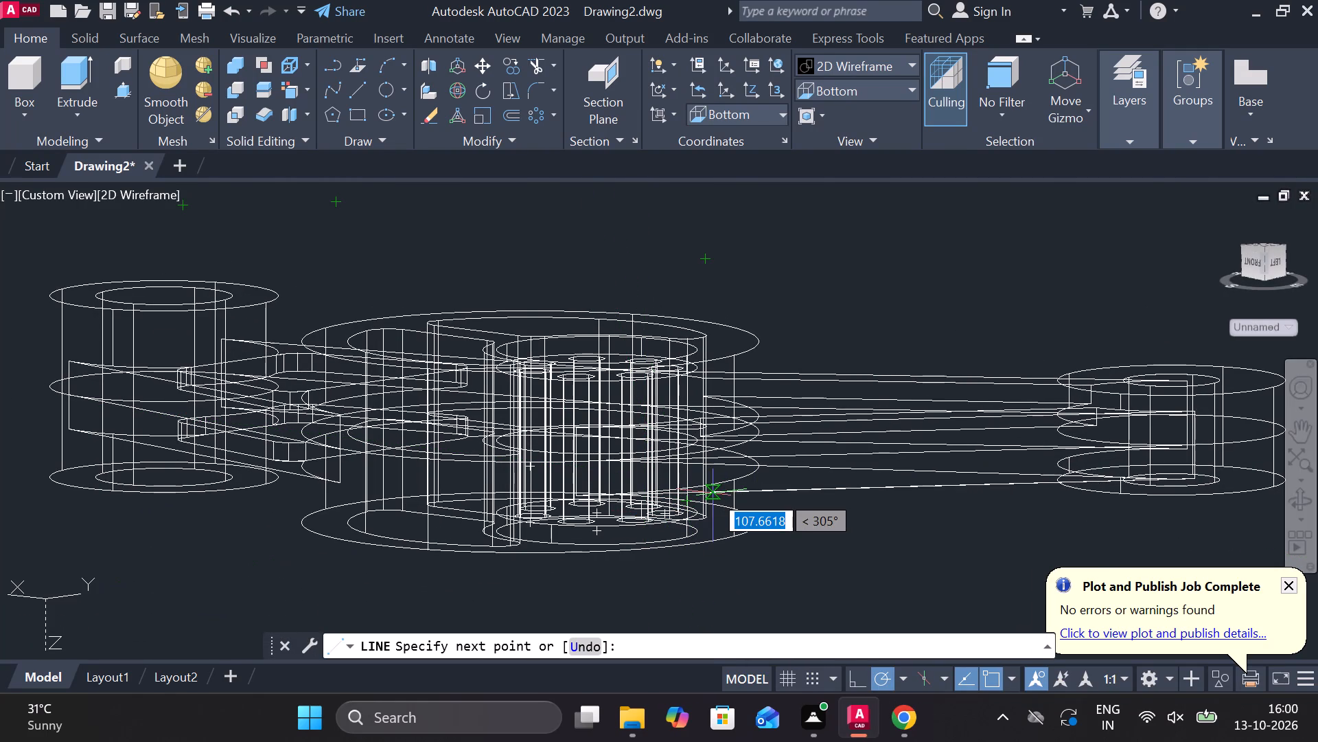
shift+middle_drag(715, 488, 735, 232)
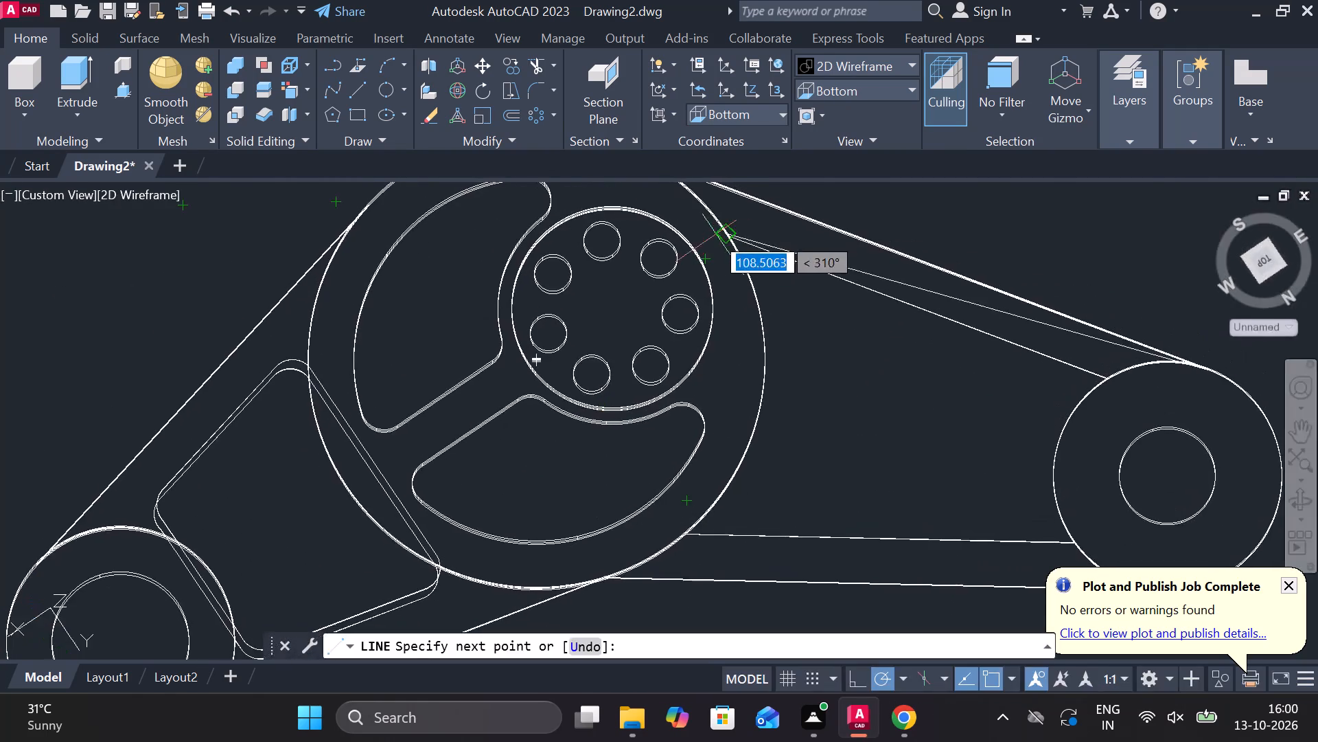
middle_drag(704, 213, 716, 322)
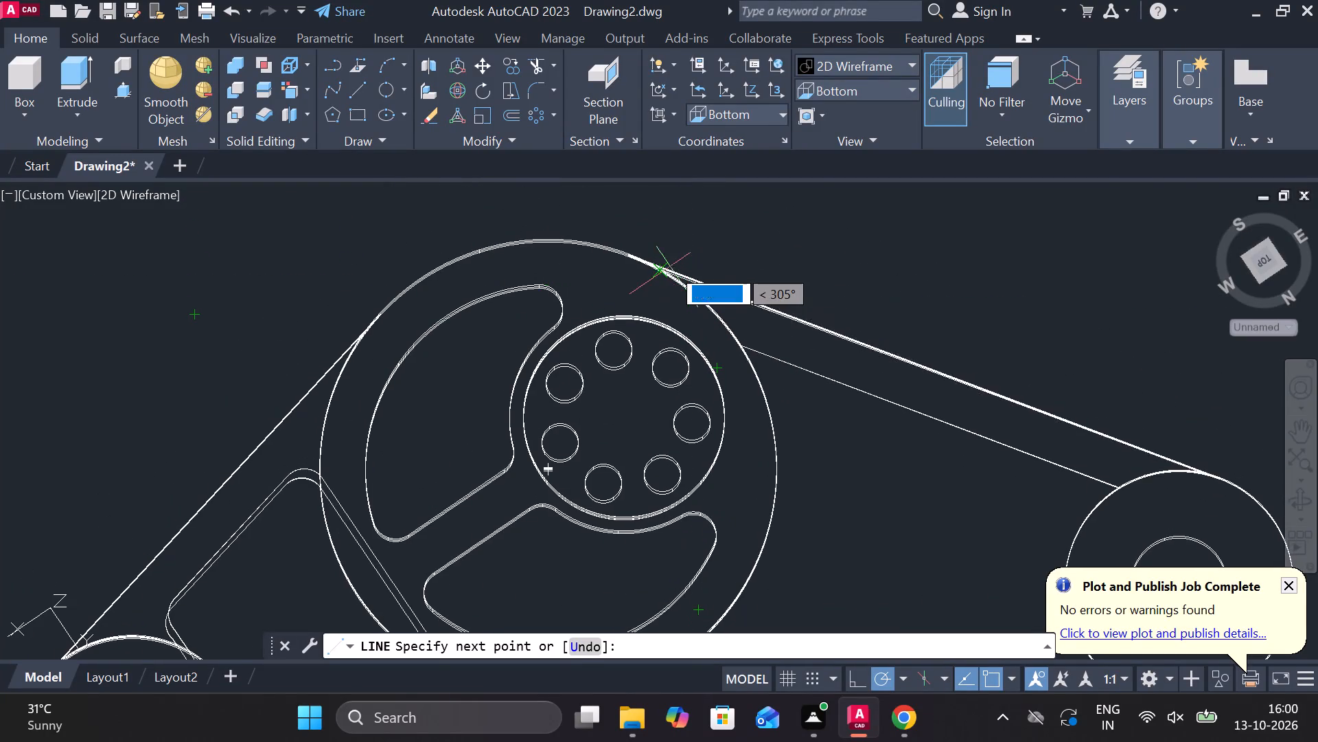
shift+middle_drag(672, 270, 800, 447)
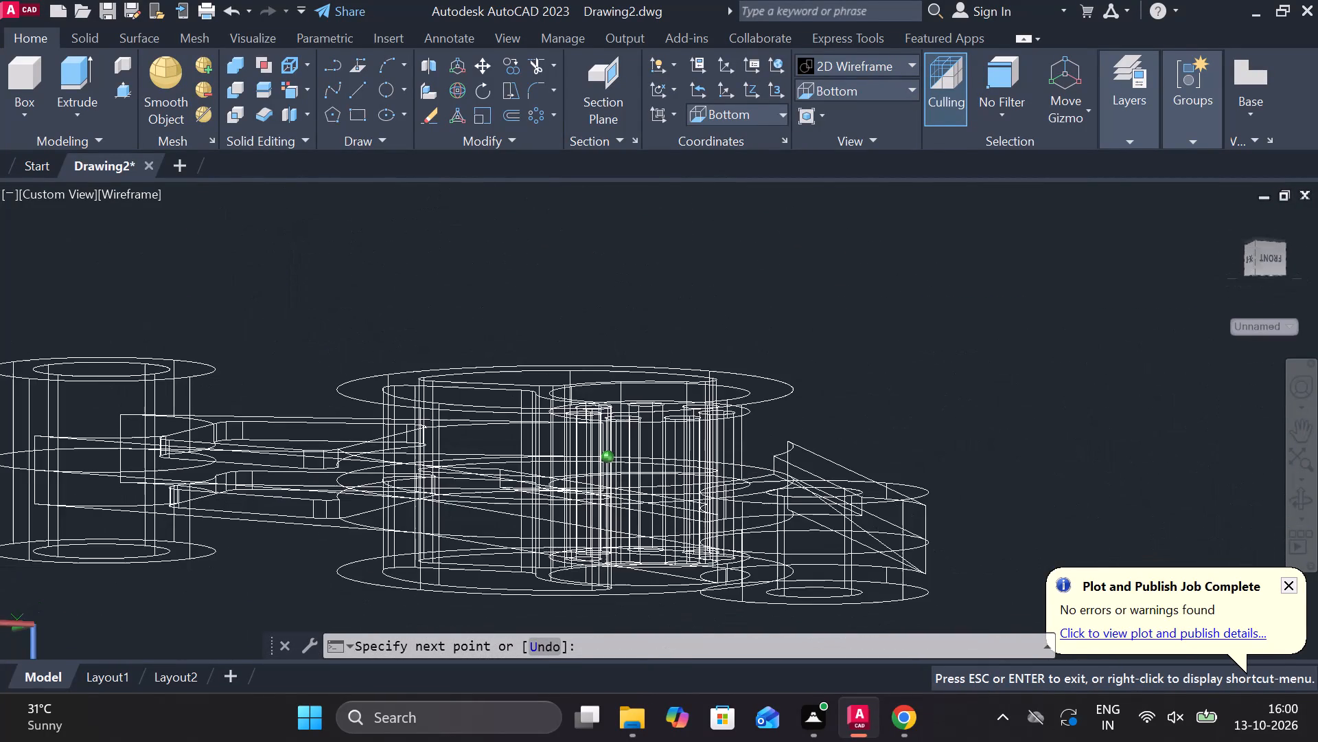
shift+middle_drag(800, 447, 806, 502)
shift+scroll(806, 503, up, 1)
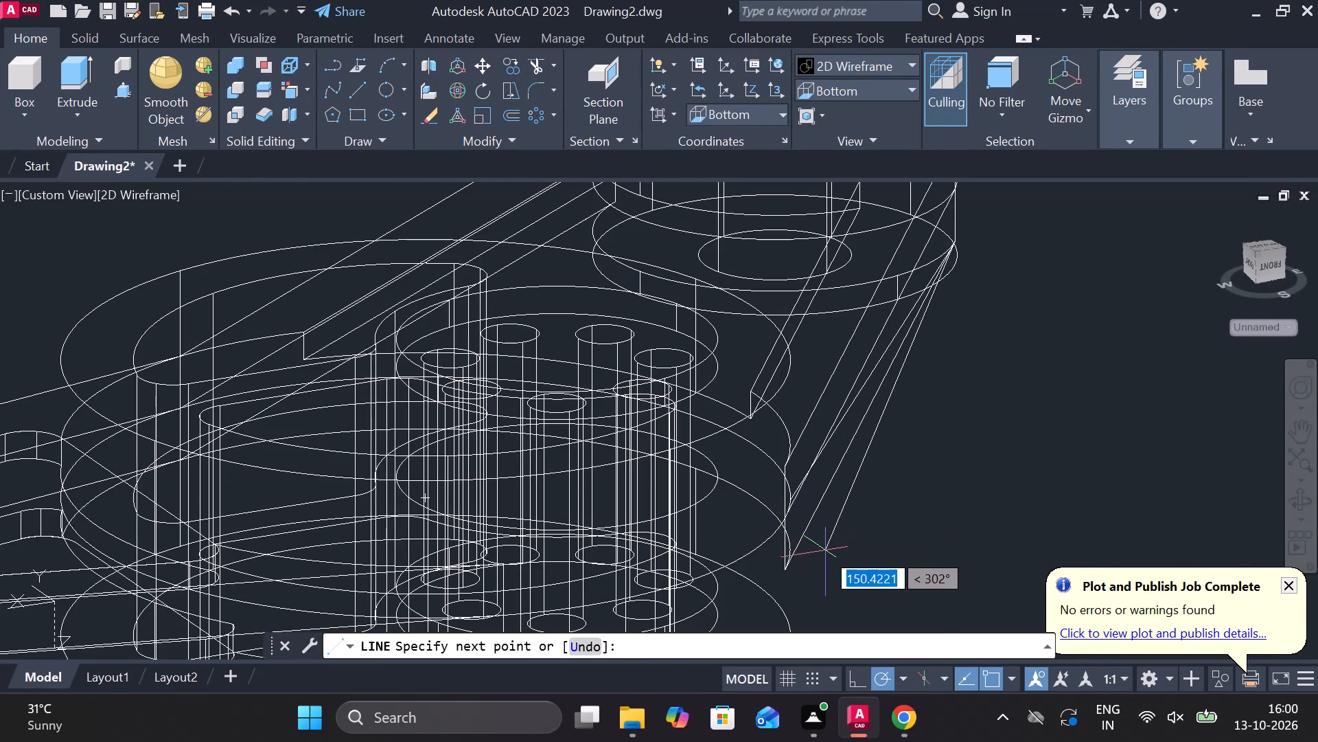
click(789, 574)
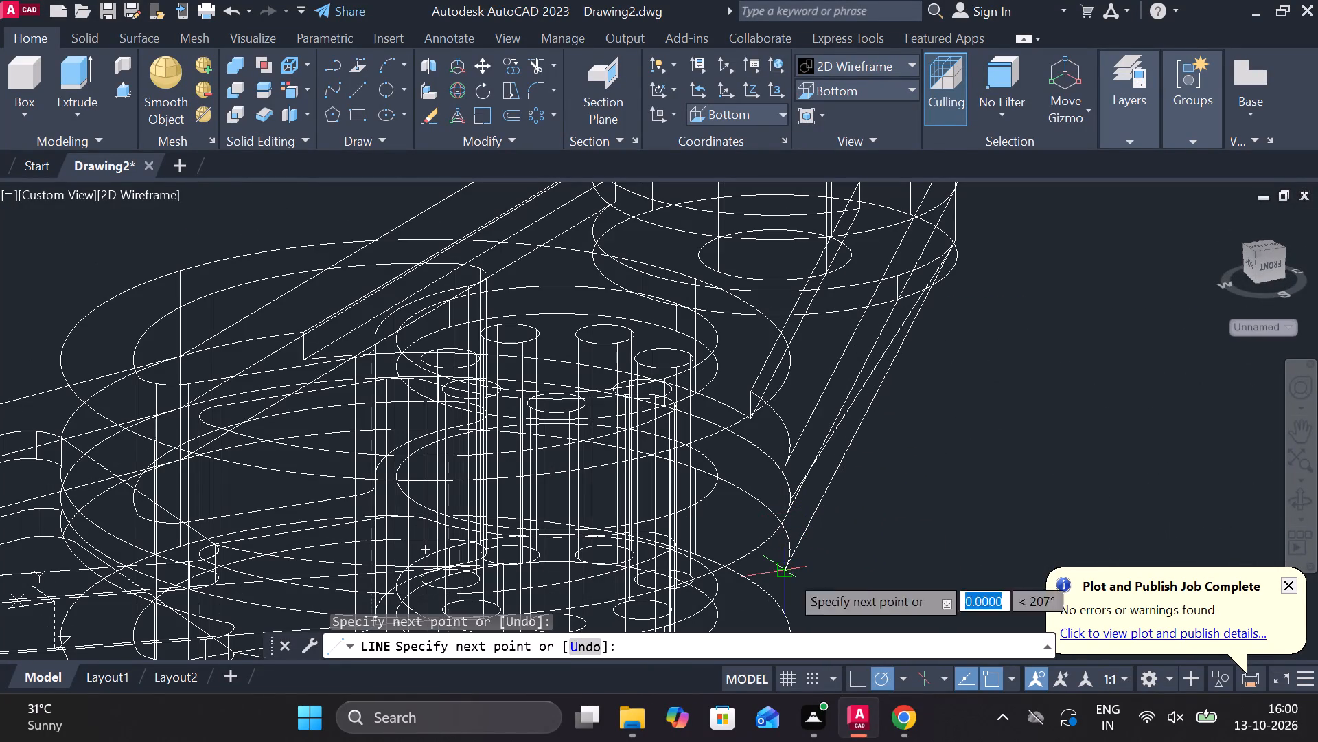
key(Escape)
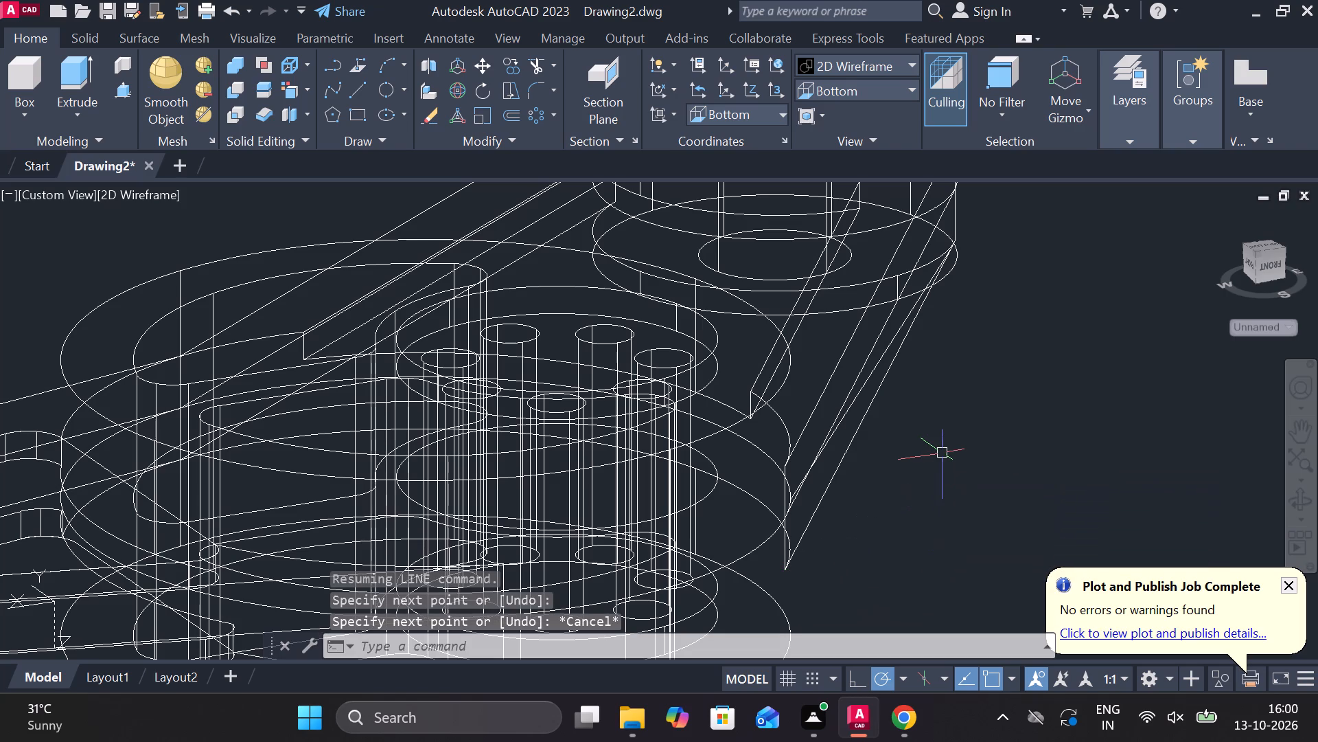
Display the bracket in the Shades of Gray style and examine the long arm's outer edge where the line was drawn.
click(873, 56)
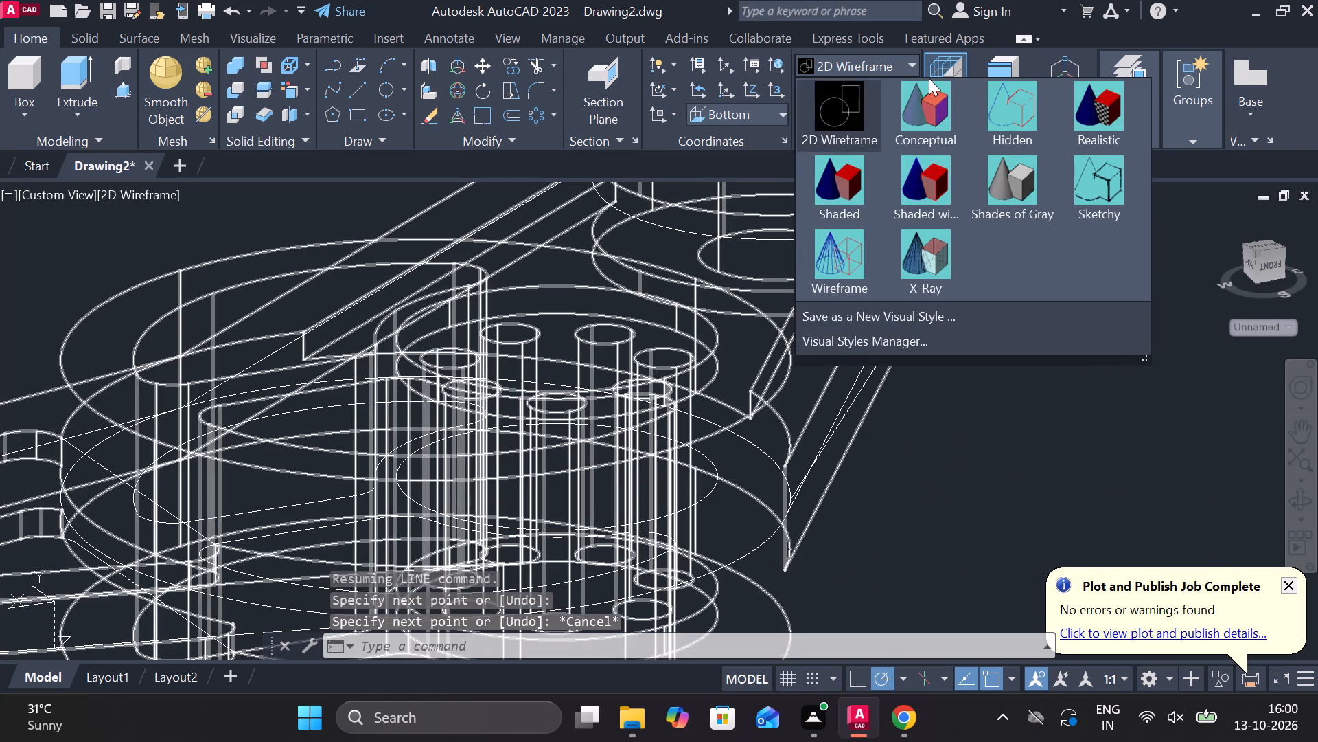
click(1004, 174)
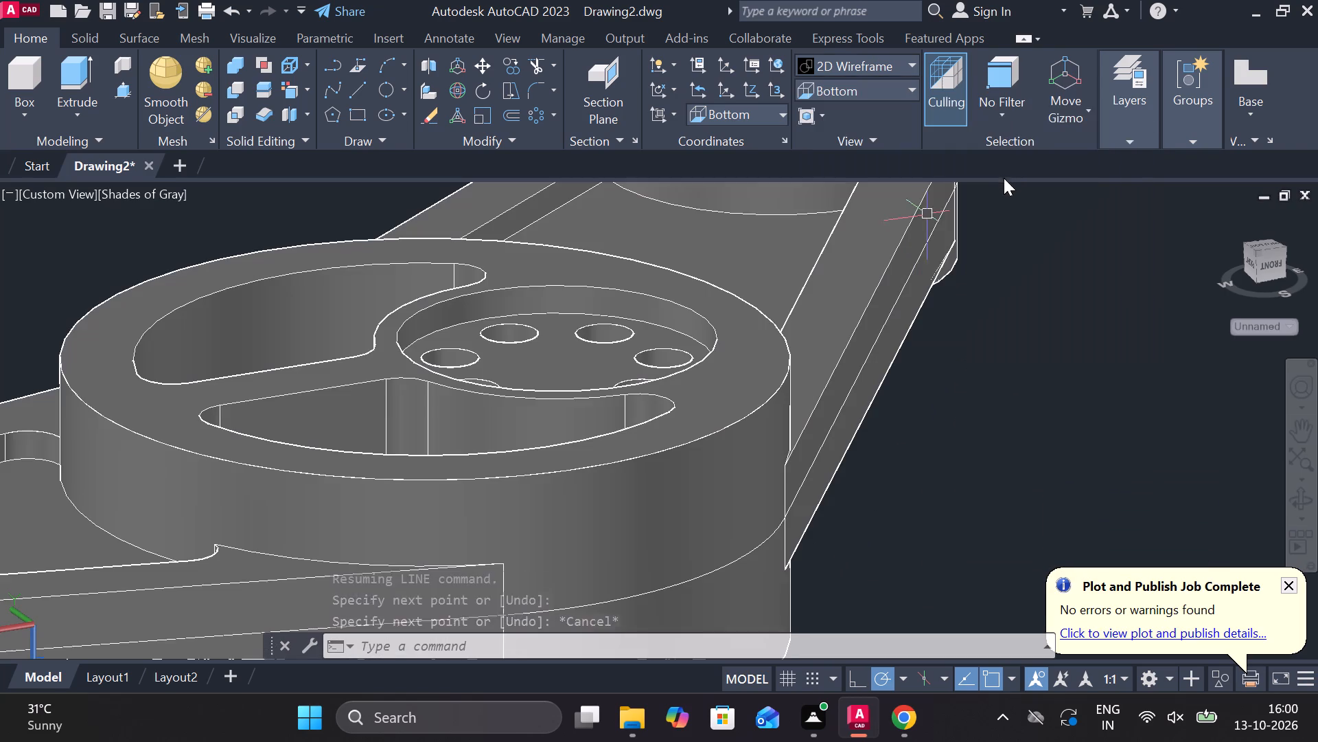
shift+middle_drag(938, 369, 845, 242)
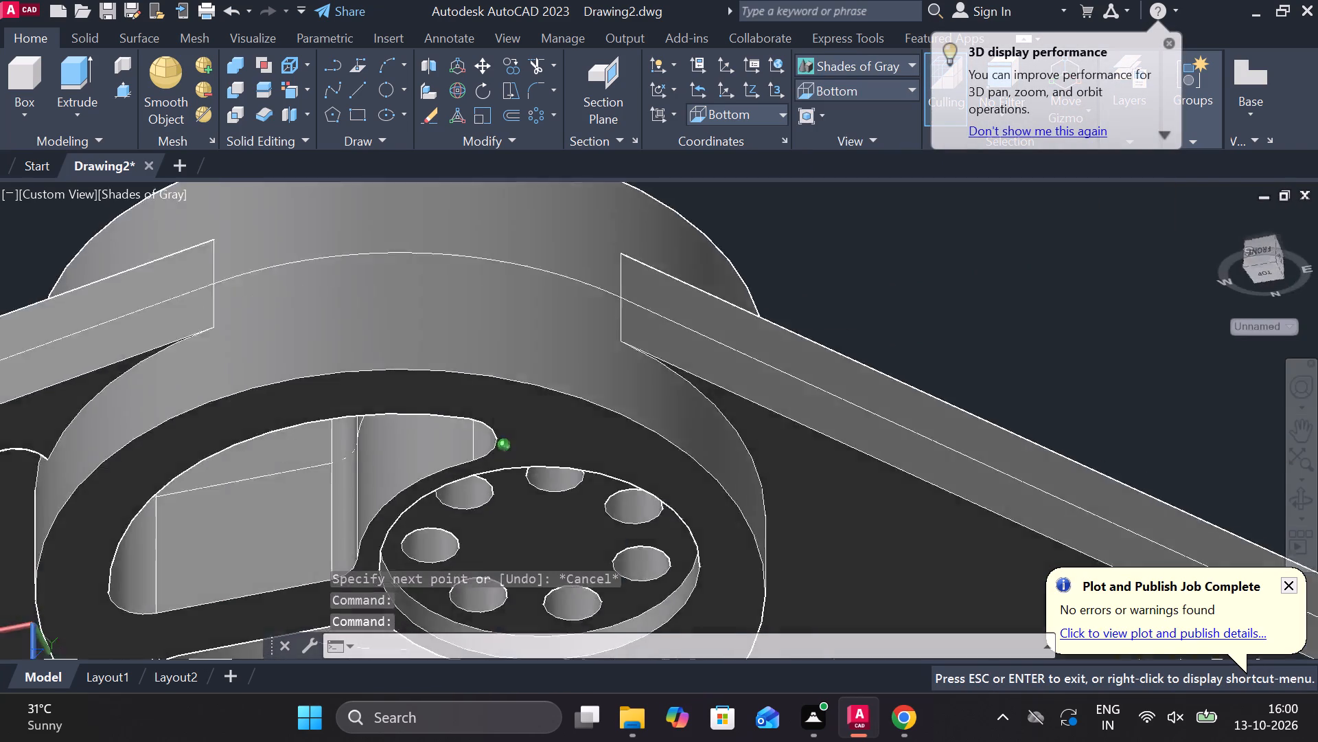
shift+middle_drag(845, 242, 837, 166)
scroll(858, 244, down, 1)
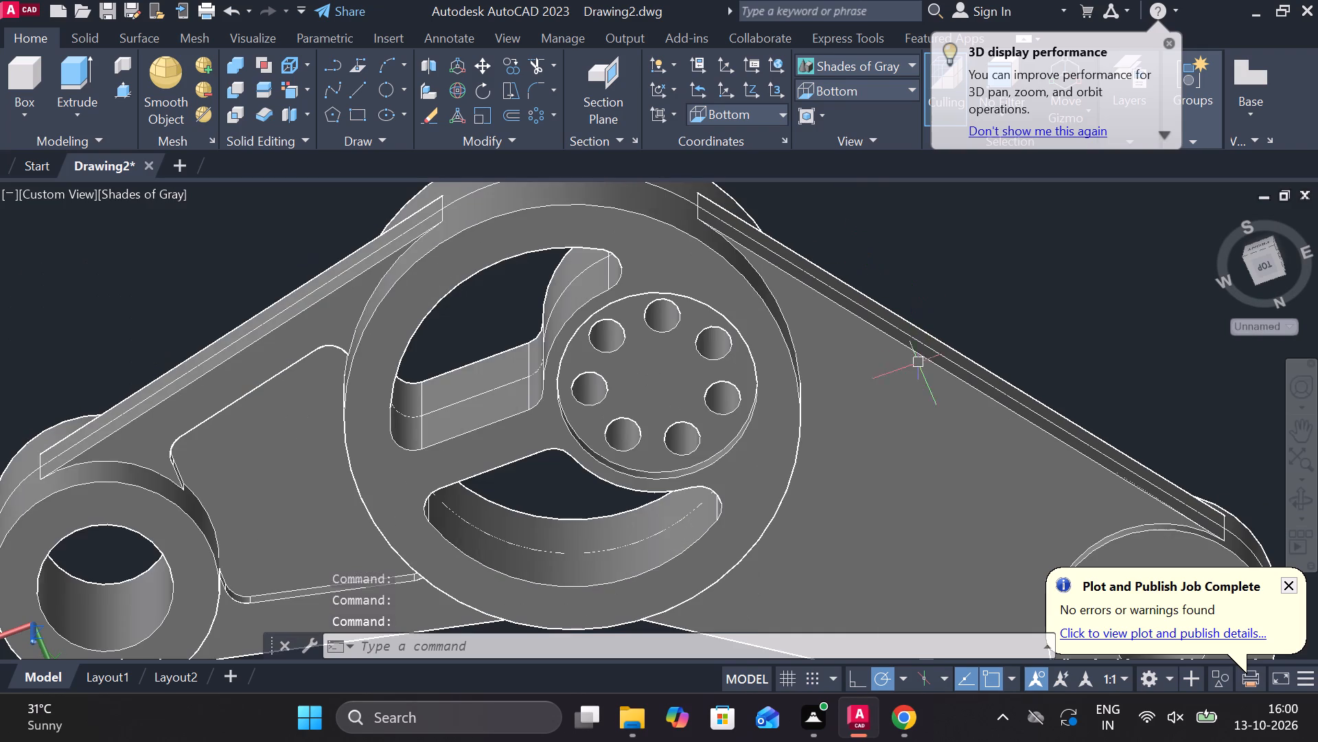
click(923, 361)
middle_drag(958, 341, 770, 278)
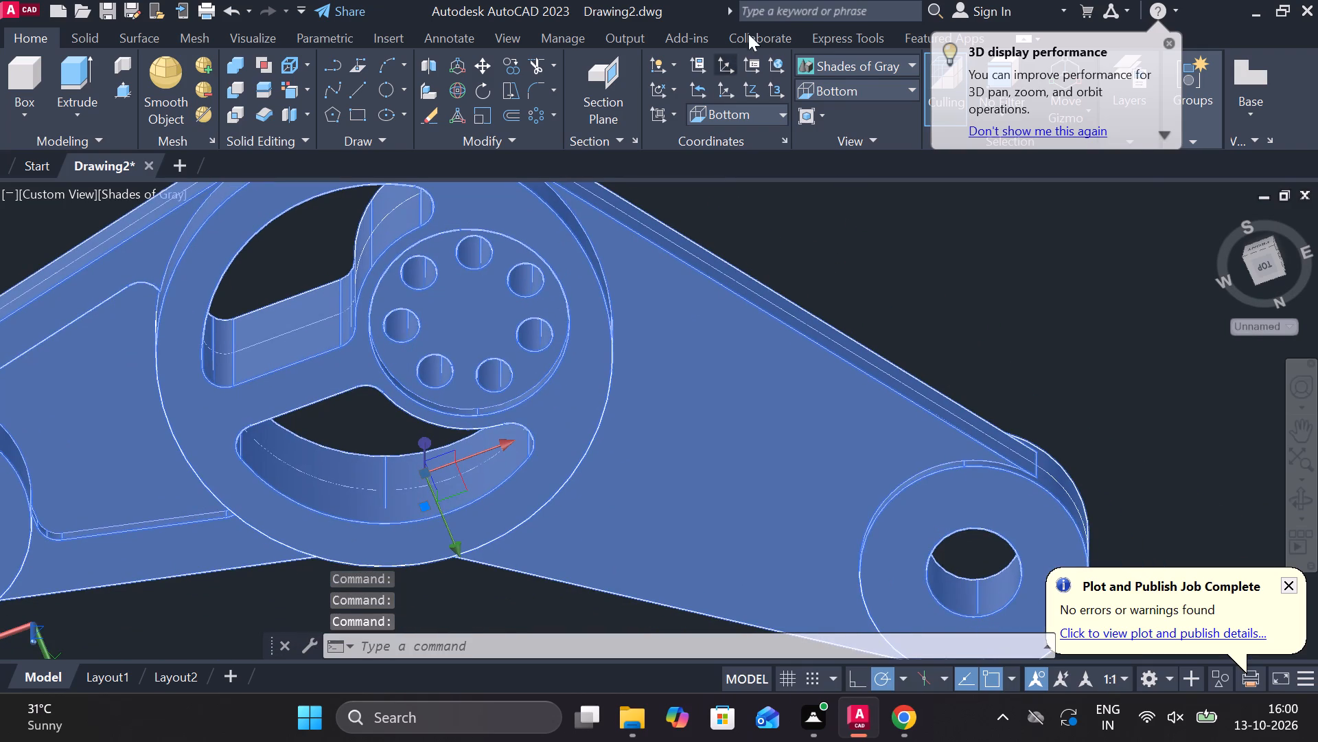
In the 2D Wireframe style, copy the new edge line 10 units inward towards the arm's middle, then restore the Shades of Gray style.
click(863, 70)
click(846, 80)
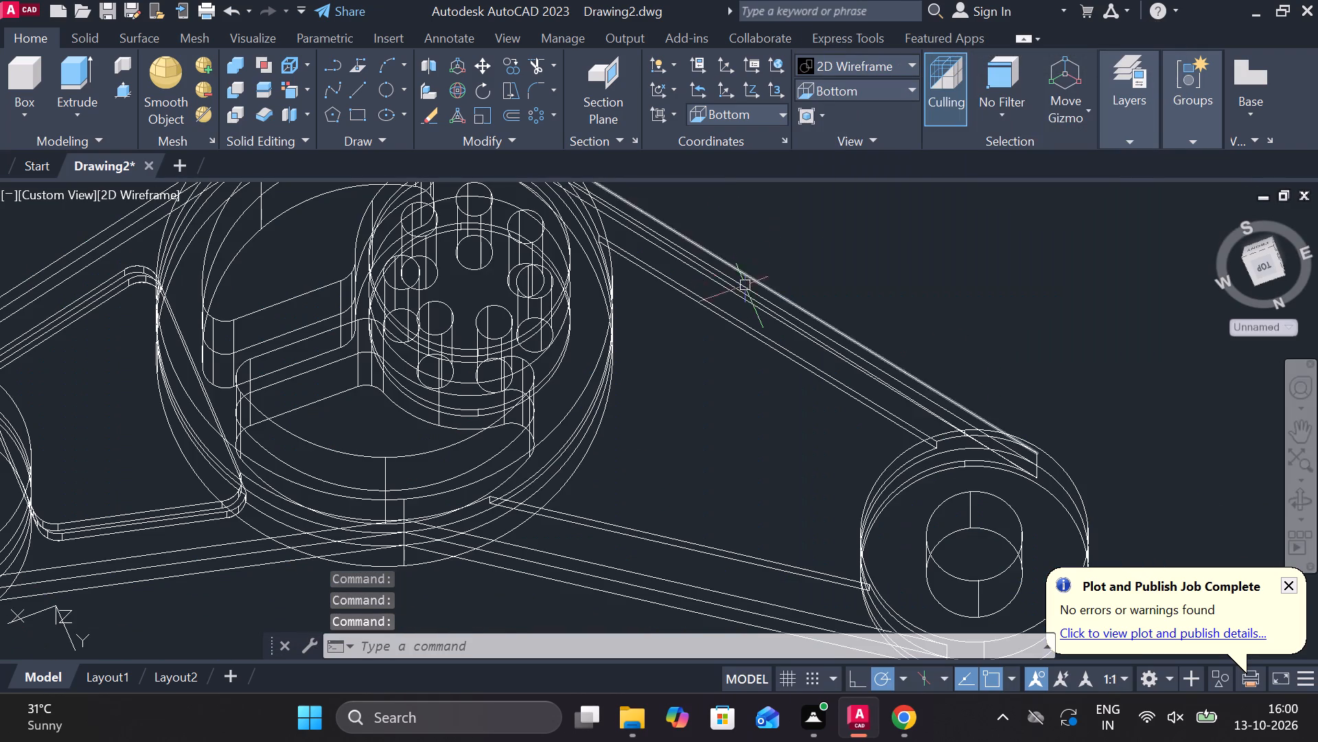
click(746, 294)
text(co)
key(Return)
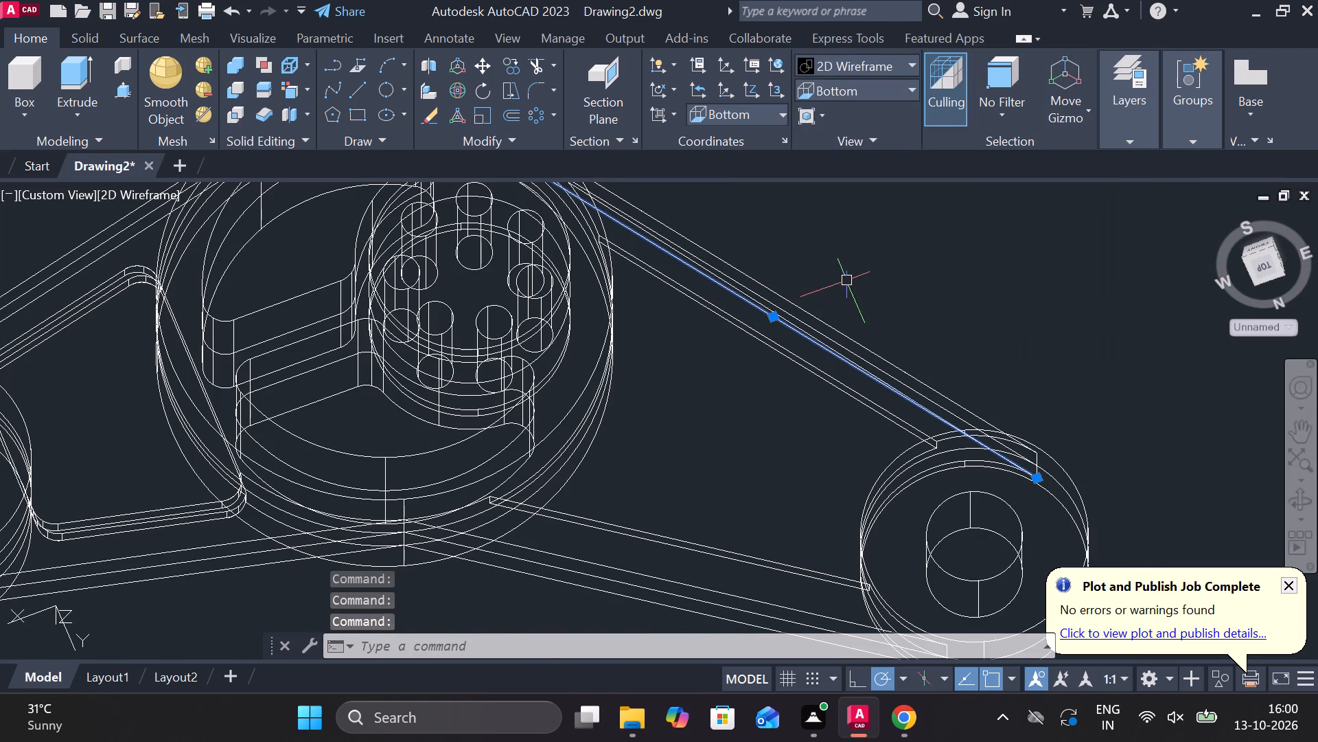
click(777, 319)
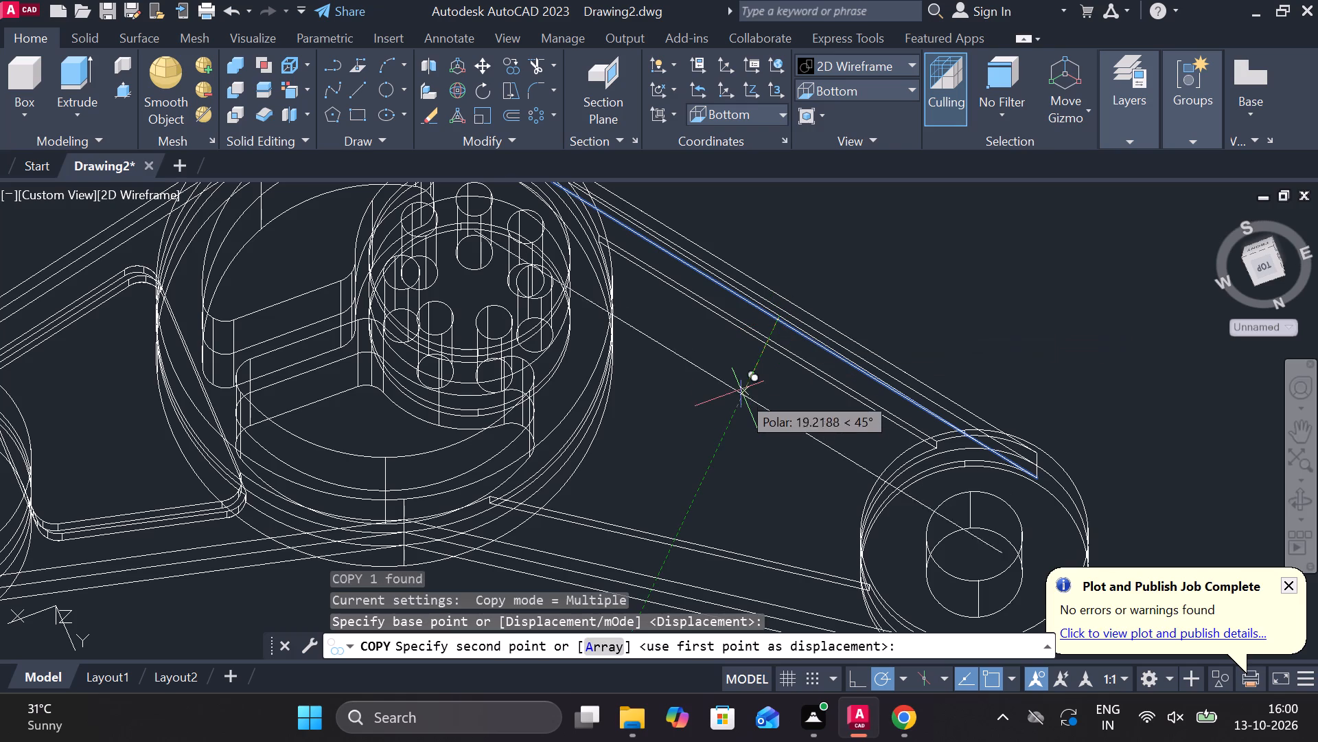
text(10)
key(Return)
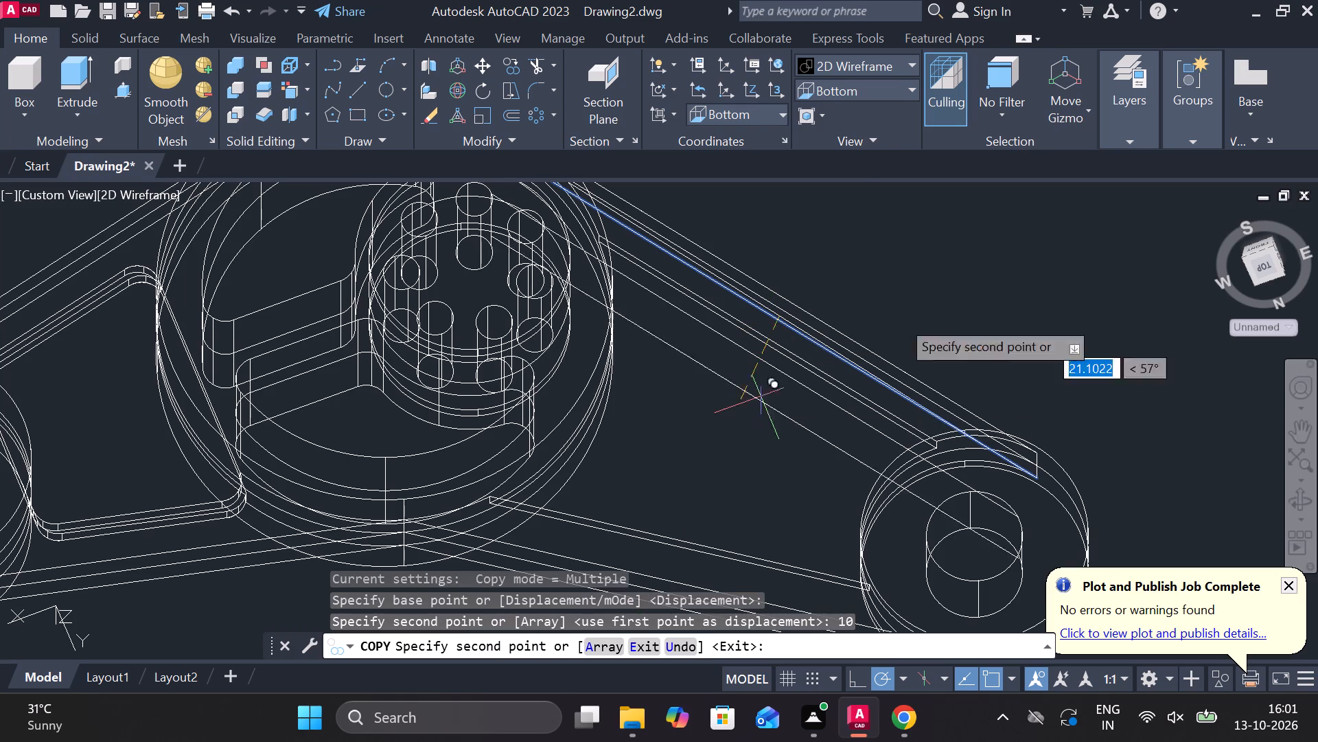
key(Escape)
click(903, 65)
click(1000, 159)
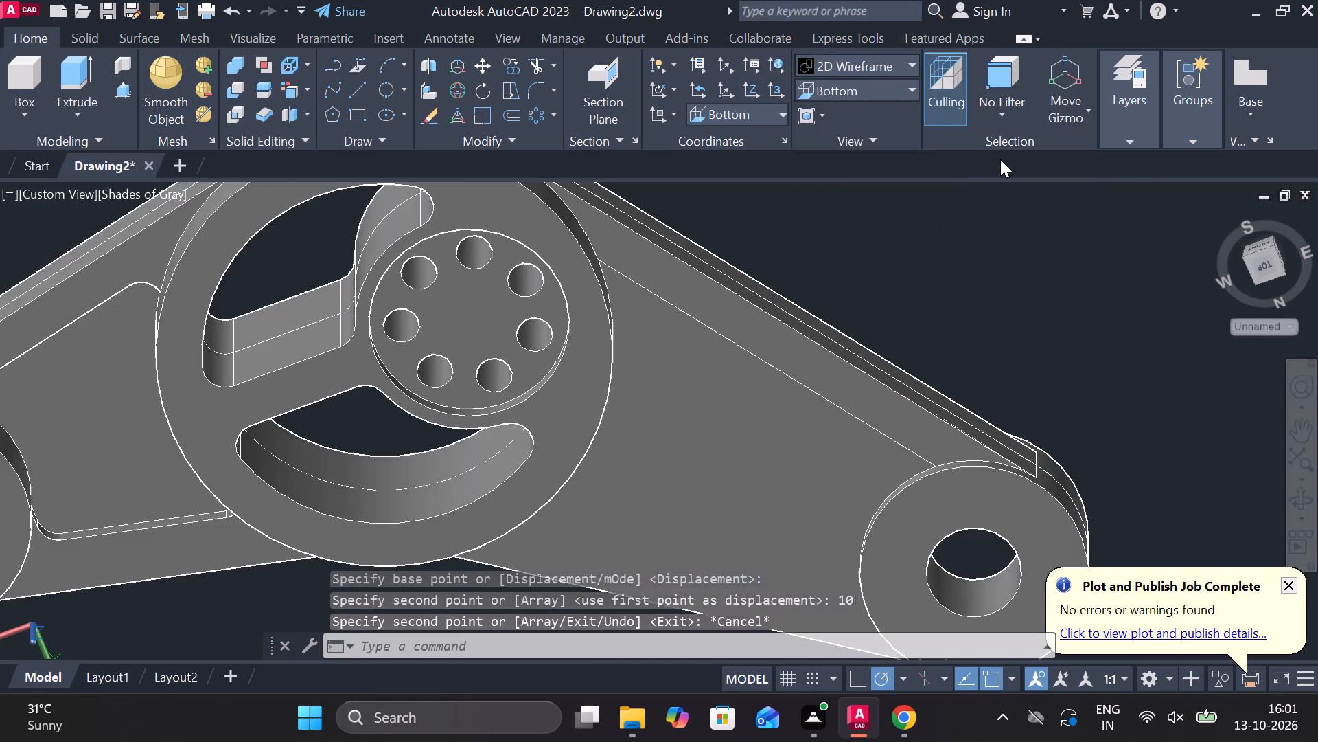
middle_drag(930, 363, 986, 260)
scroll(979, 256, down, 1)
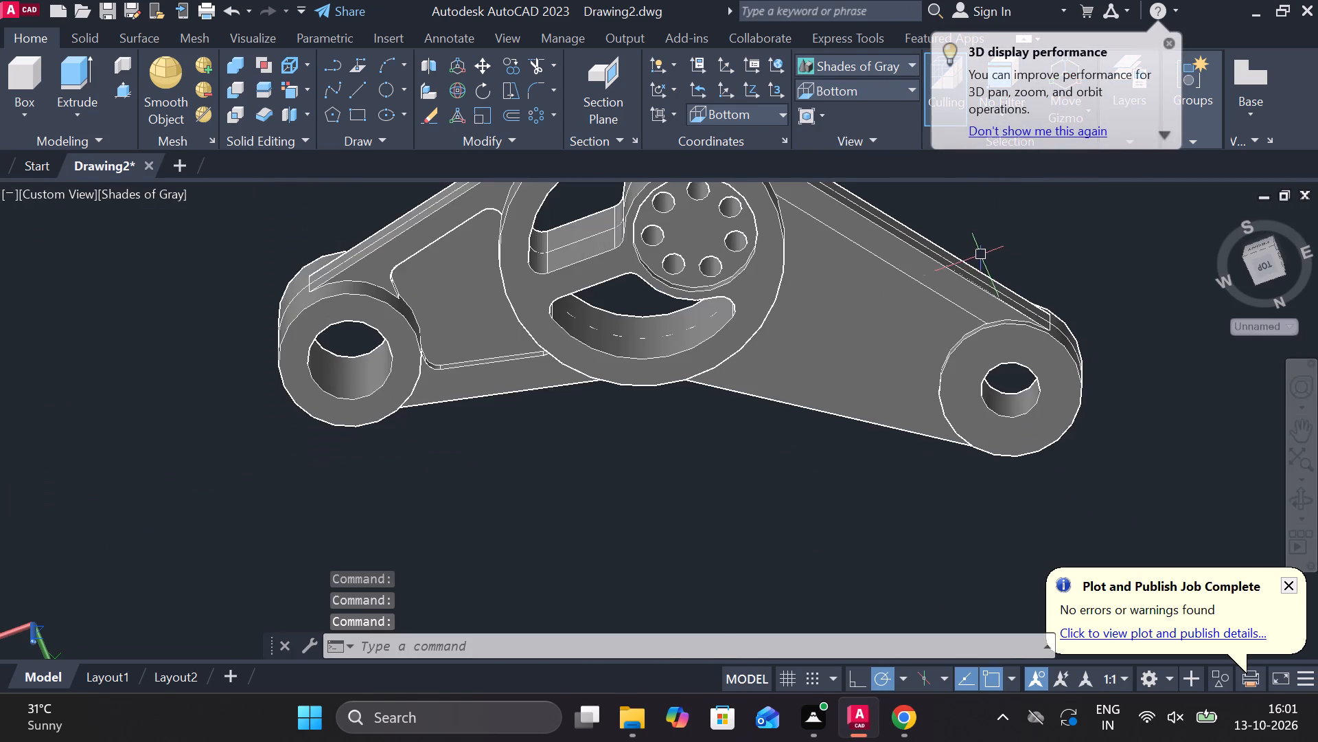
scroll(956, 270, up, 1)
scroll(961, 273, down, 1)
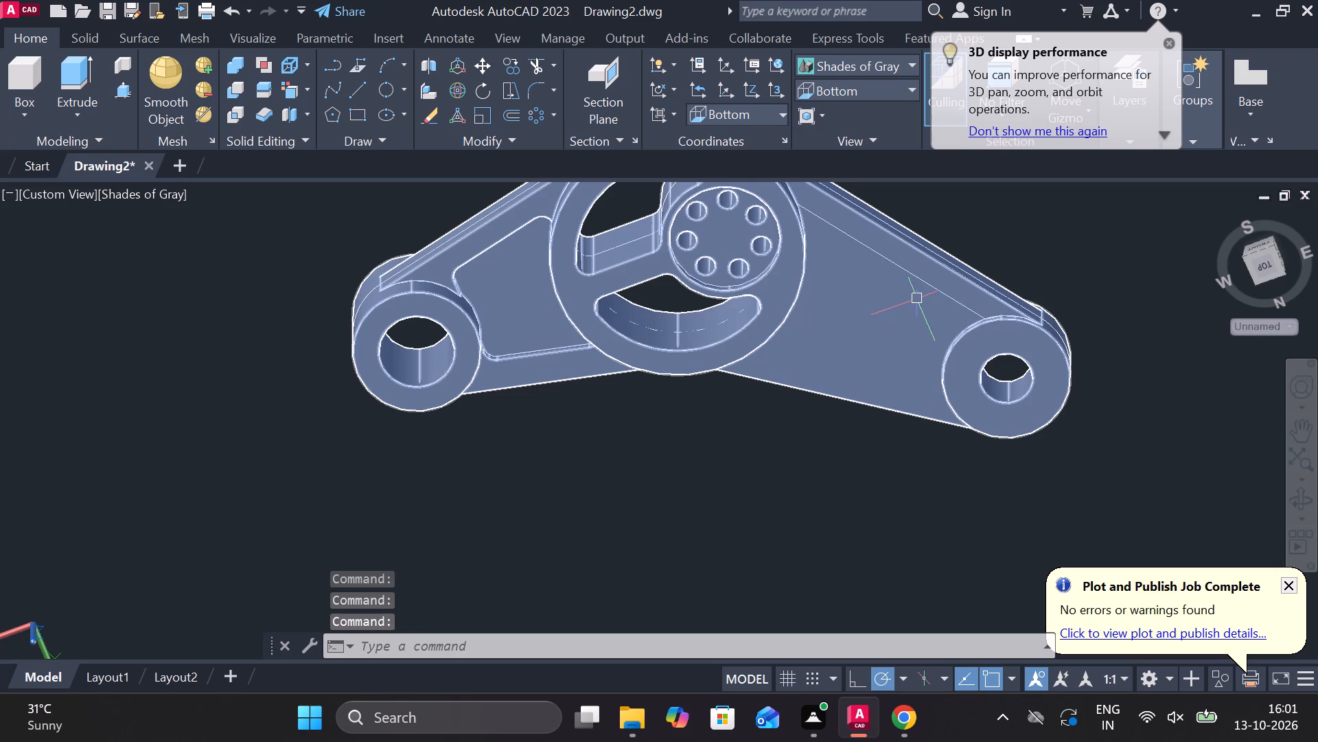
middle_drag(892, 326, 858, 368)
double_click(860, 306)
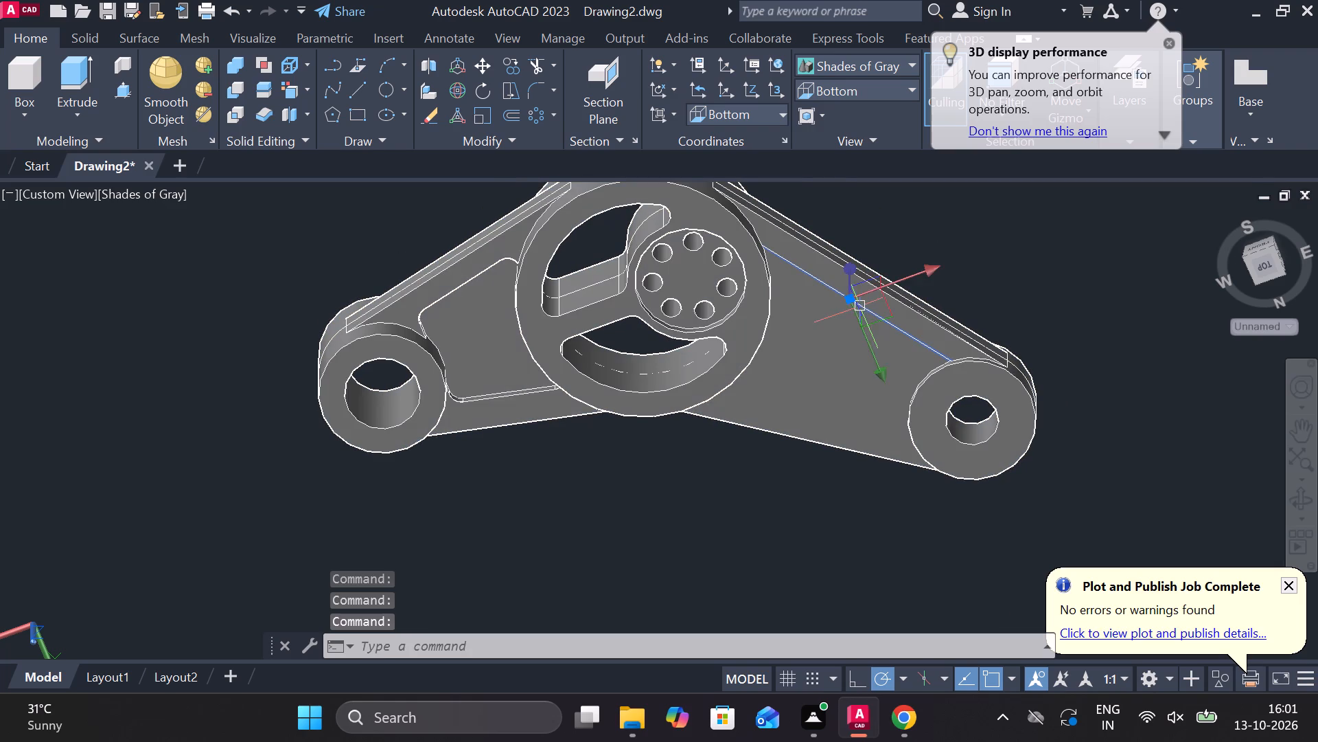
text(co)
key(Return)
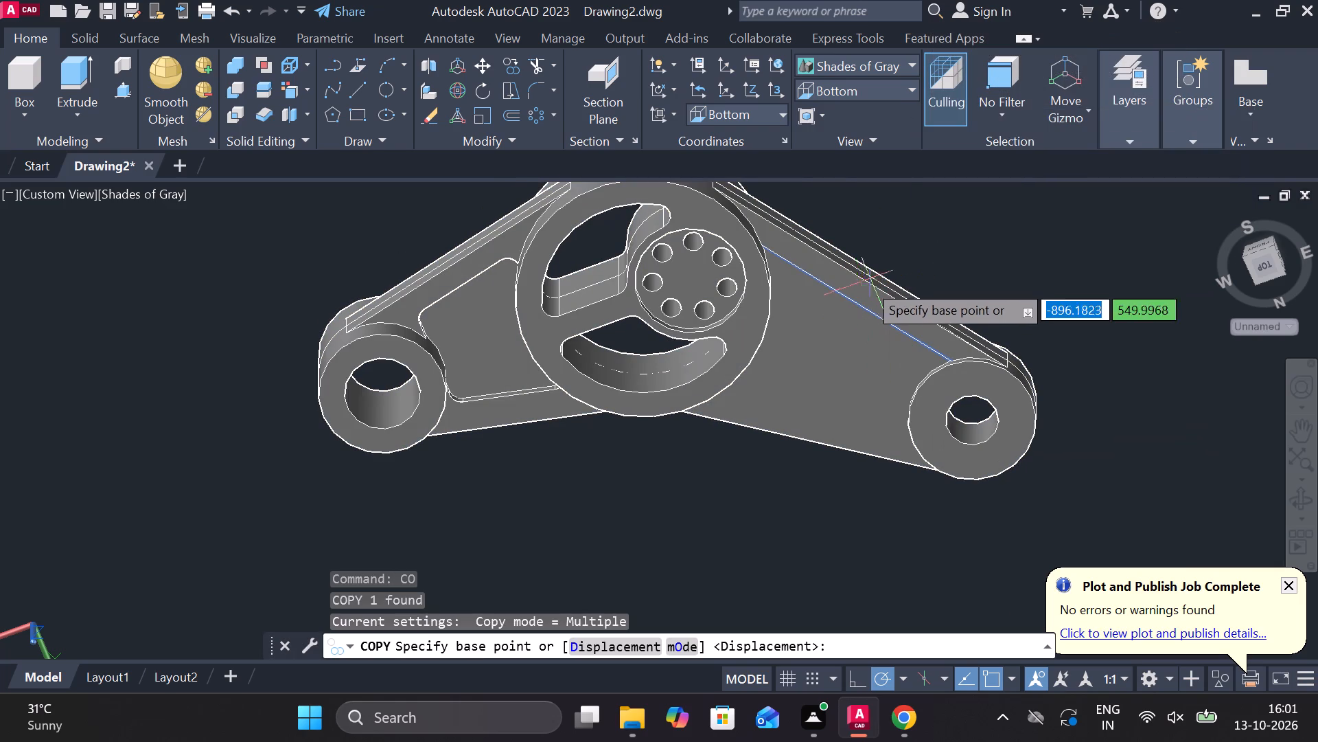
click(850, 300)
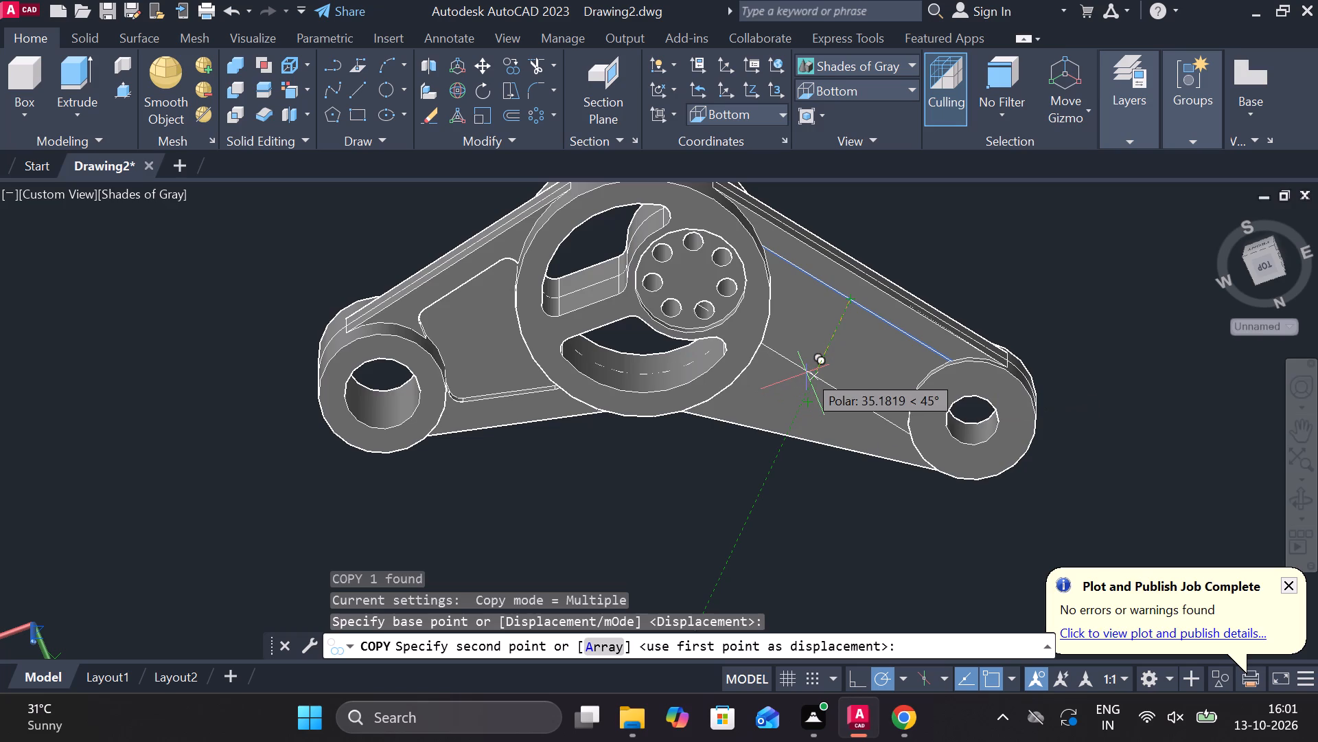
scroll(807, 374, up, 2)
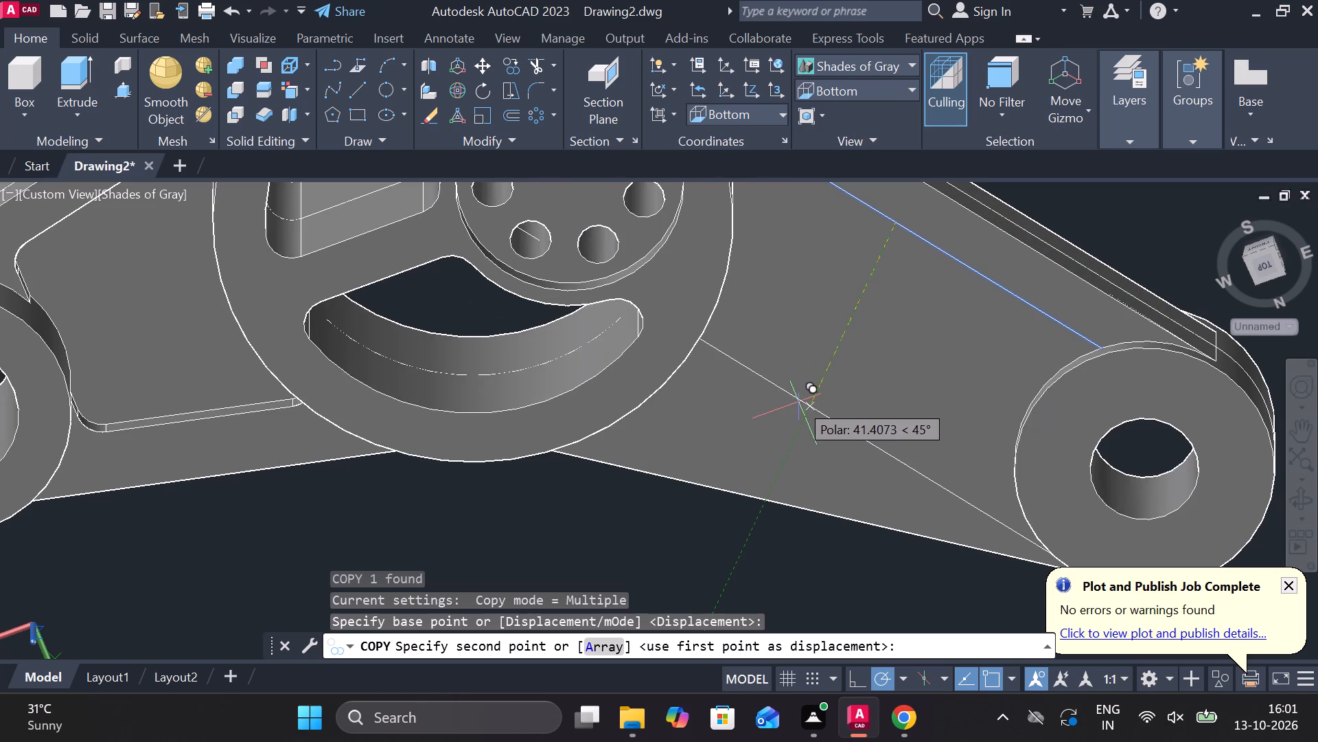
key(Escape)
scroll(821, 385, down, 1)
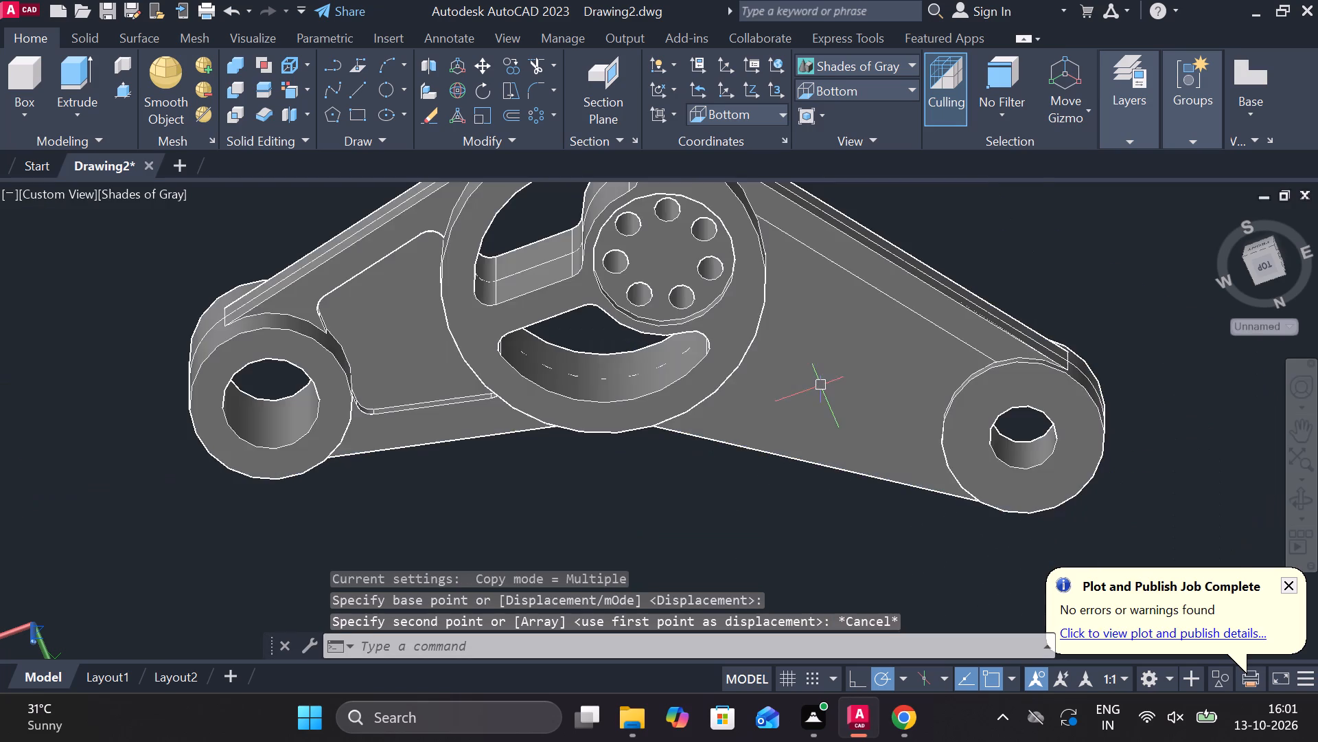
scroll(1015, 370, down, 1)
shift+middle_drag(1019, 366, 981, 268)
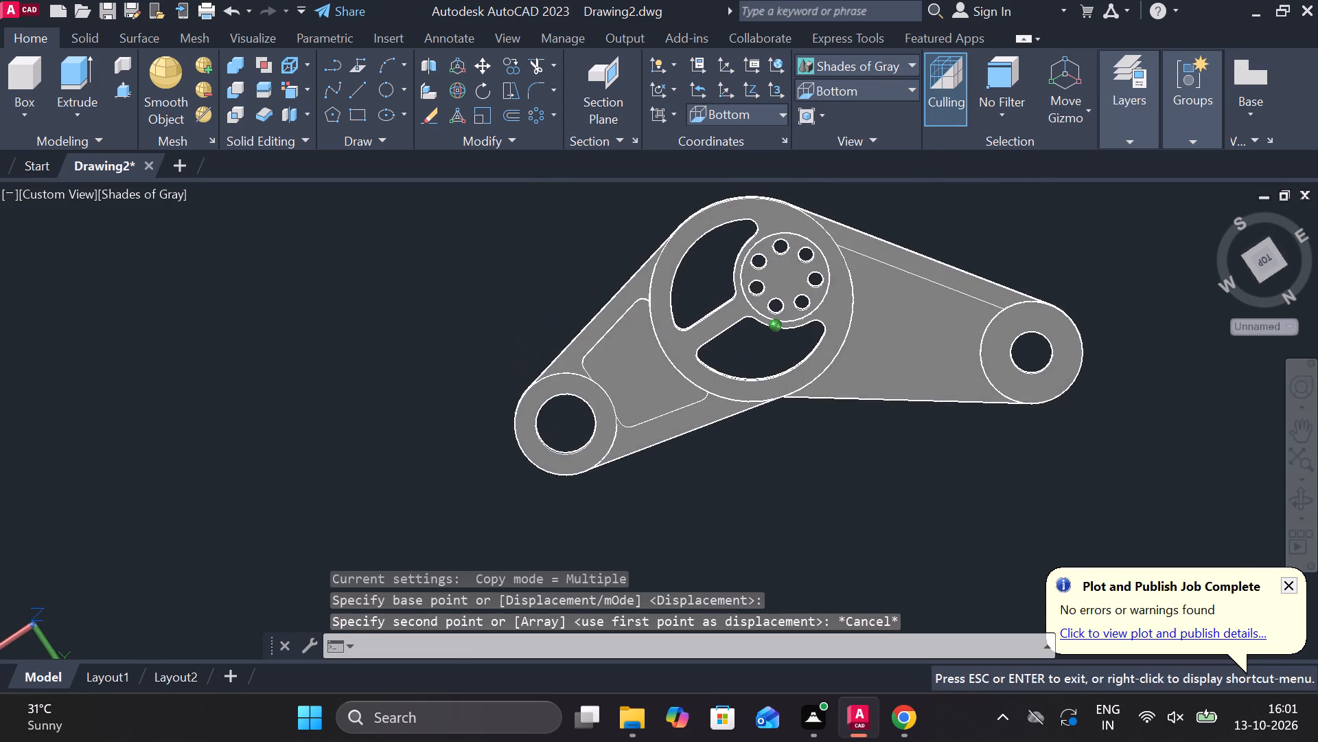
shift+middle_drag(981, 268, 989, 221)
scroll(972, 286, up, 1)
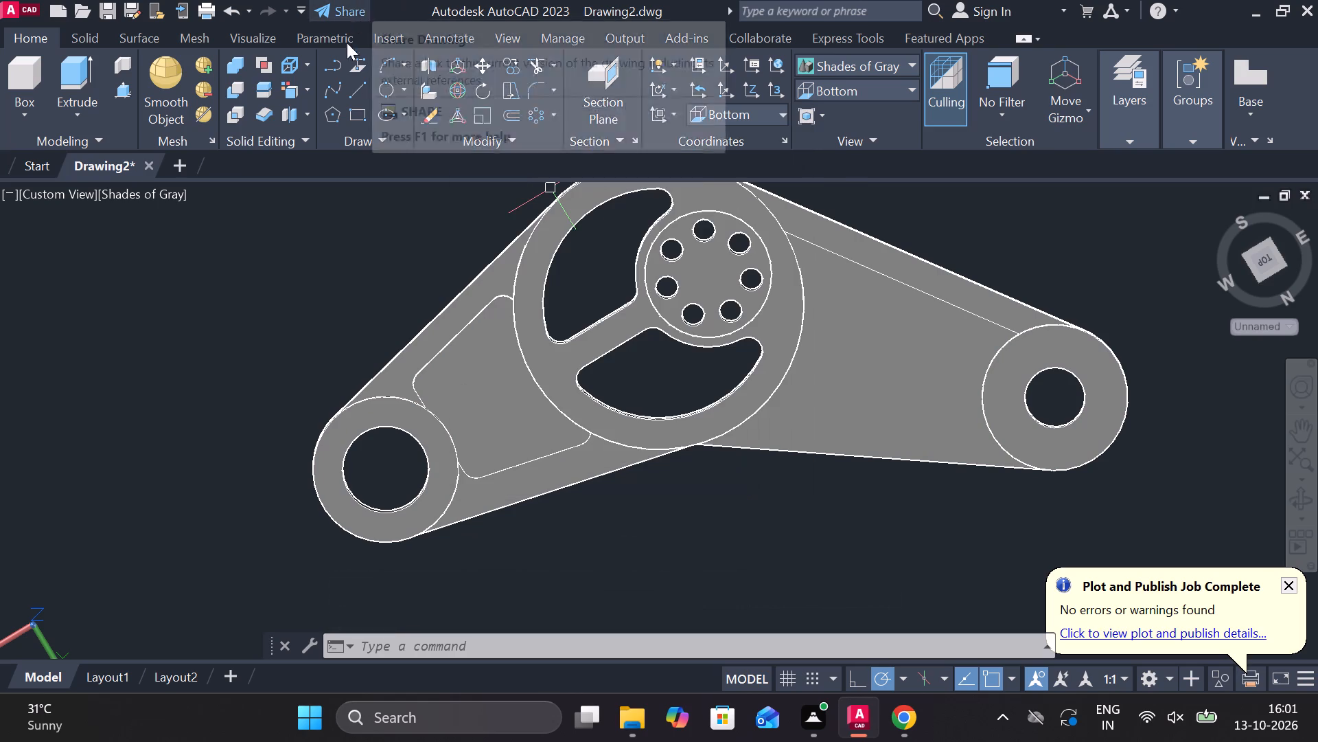
Draw a line along the long arm's edge that meets the short arm, from the small boss to the corner at the hub.
click(357, 95)
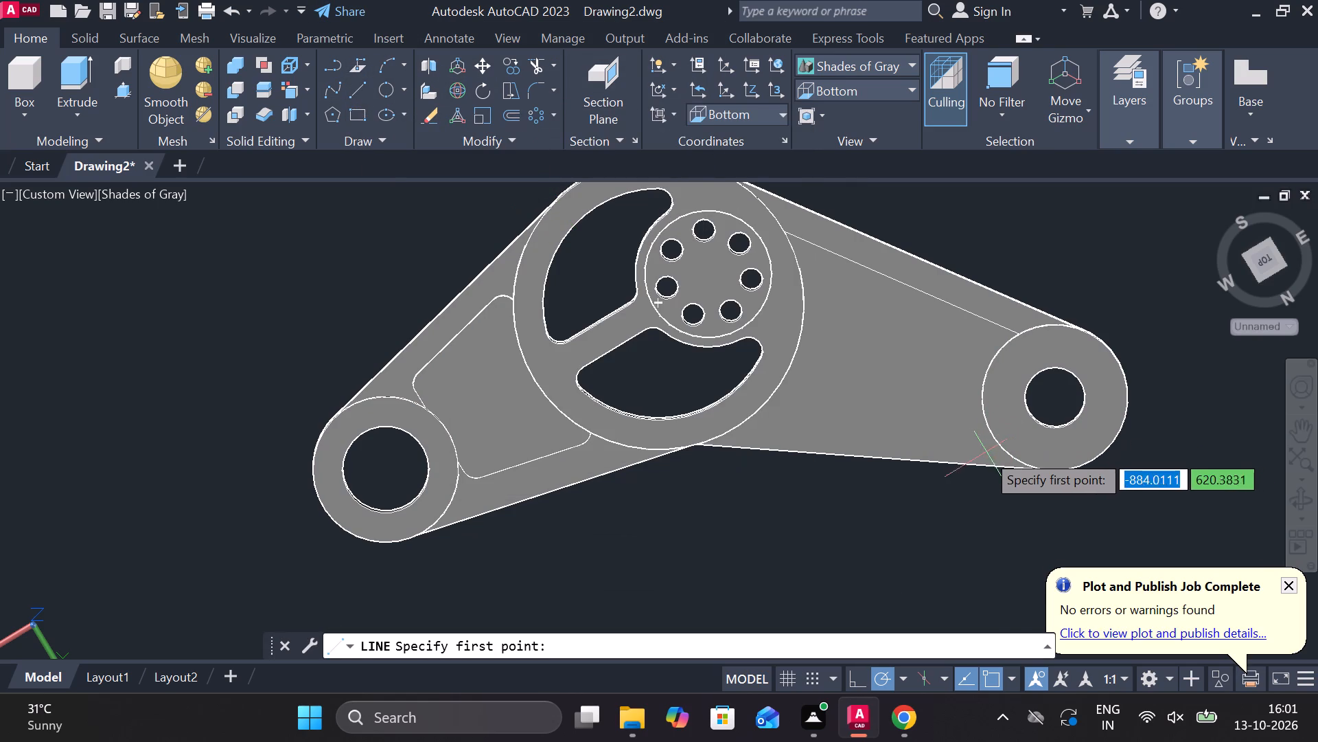
click(1045, 473)
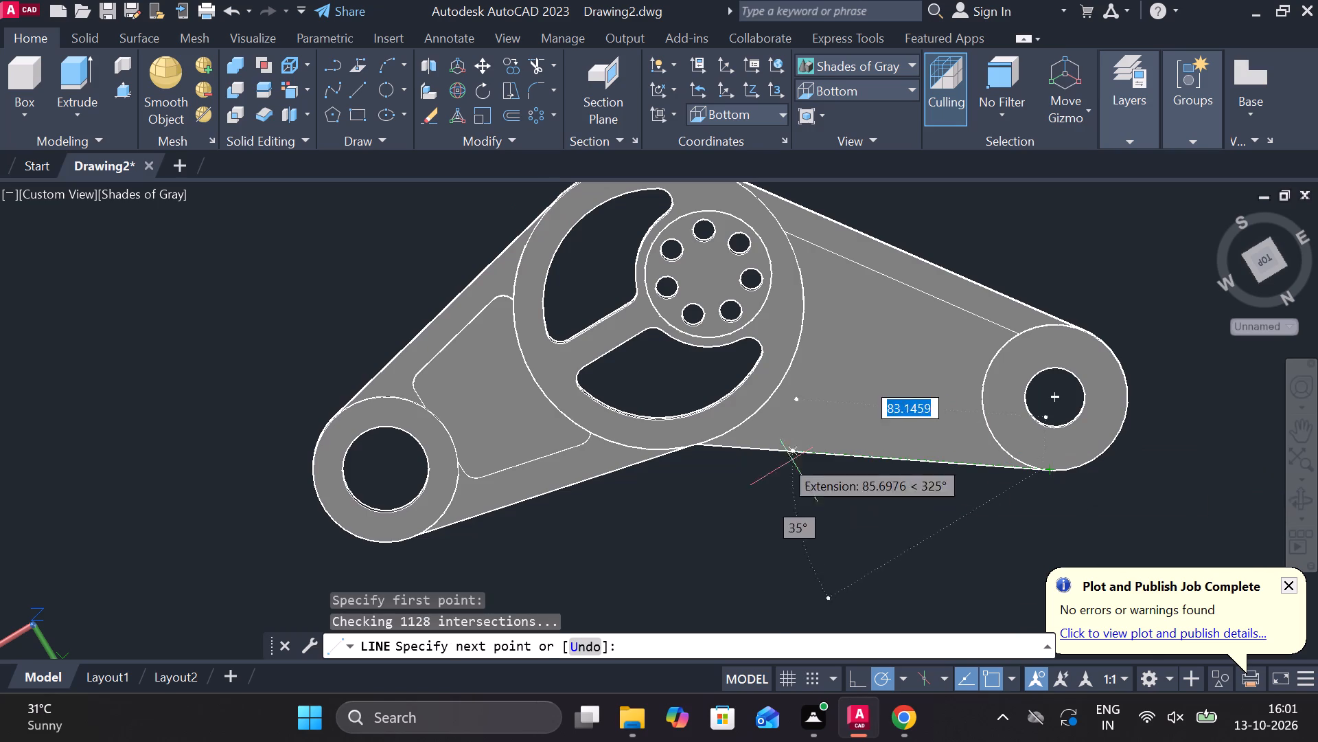
click(693, 440)
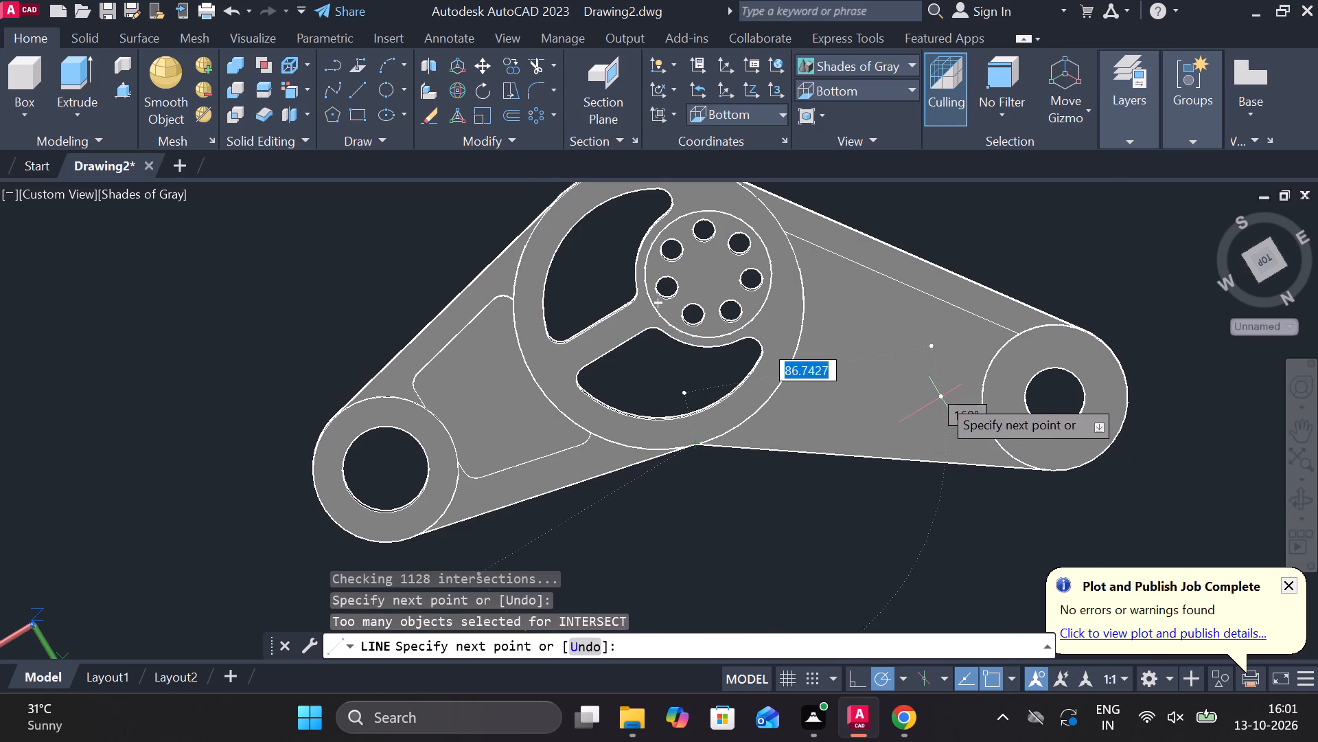
key(Escape)
click(884, 459)
key(Escape)
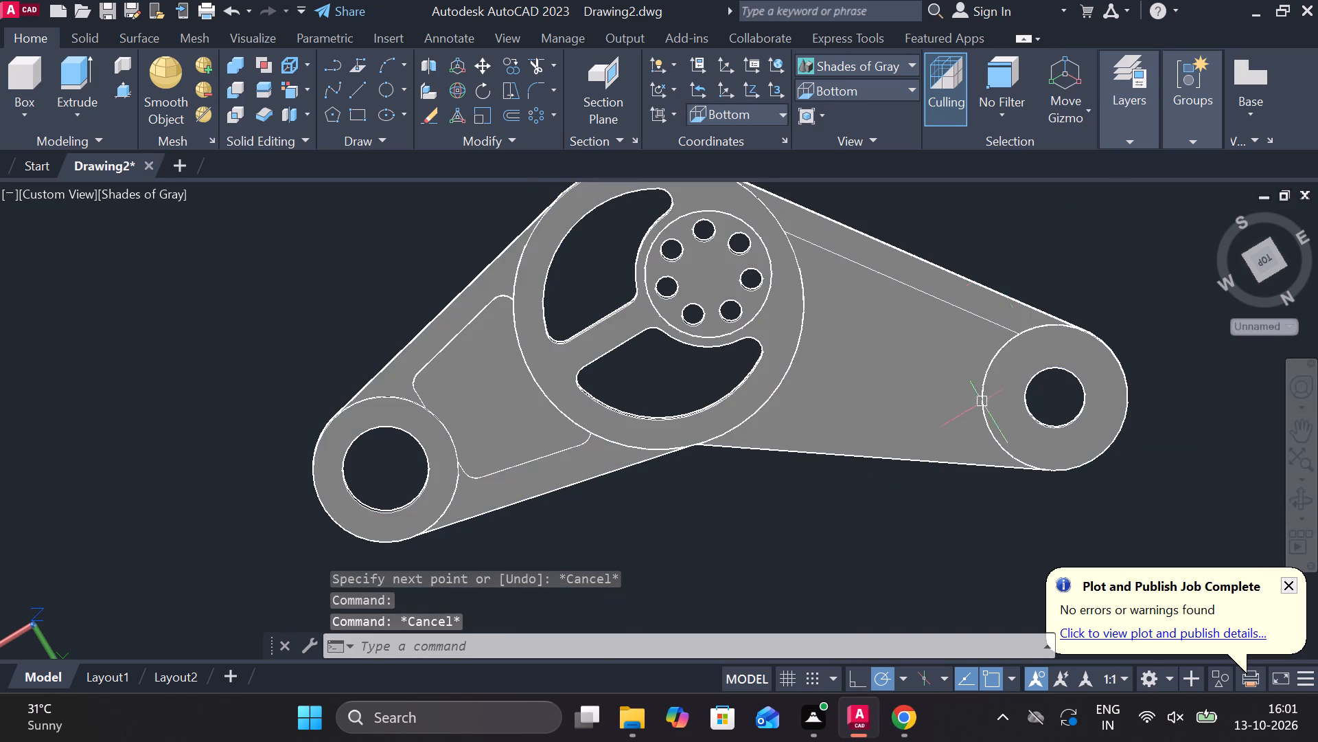
In the 2D Wireframe style, trim both overhanging ends of the long arm's inner offset line at the small boss and the hub circle.
click(820, 72)
click(851, 86)
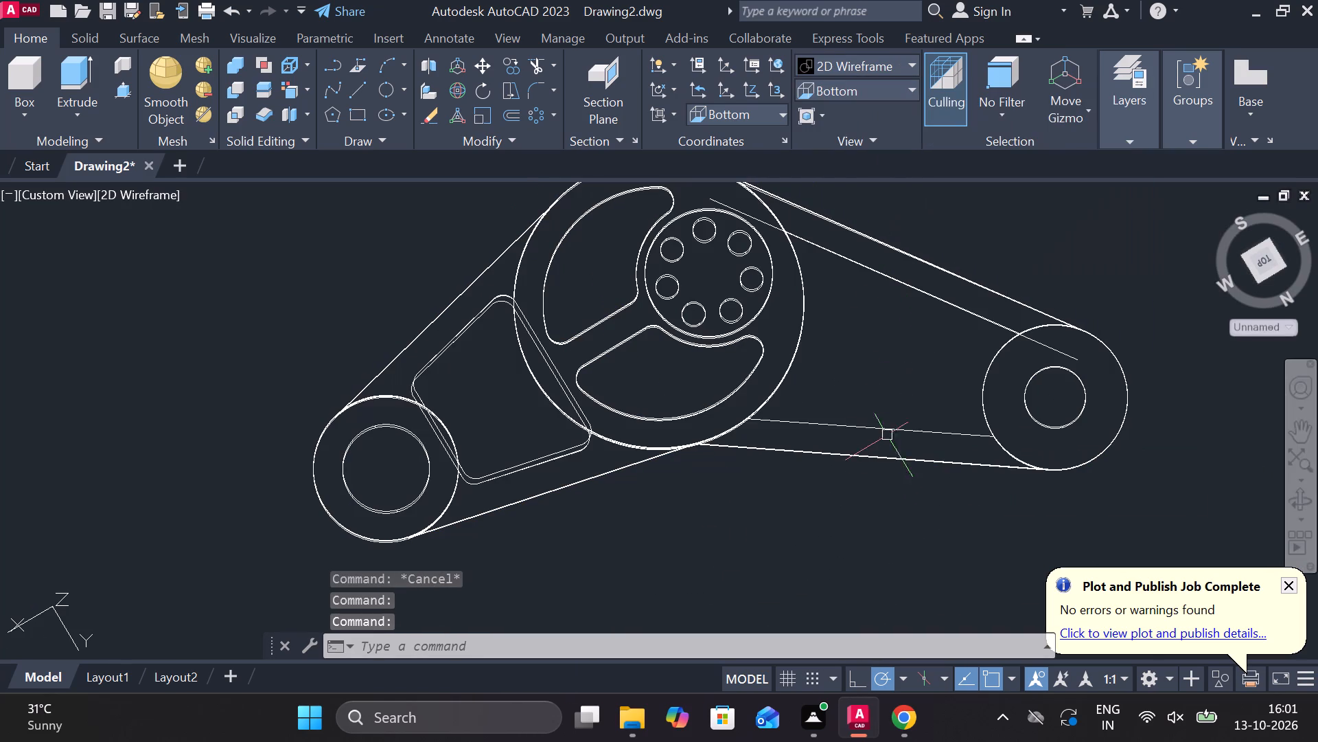
double_click(895, 427)
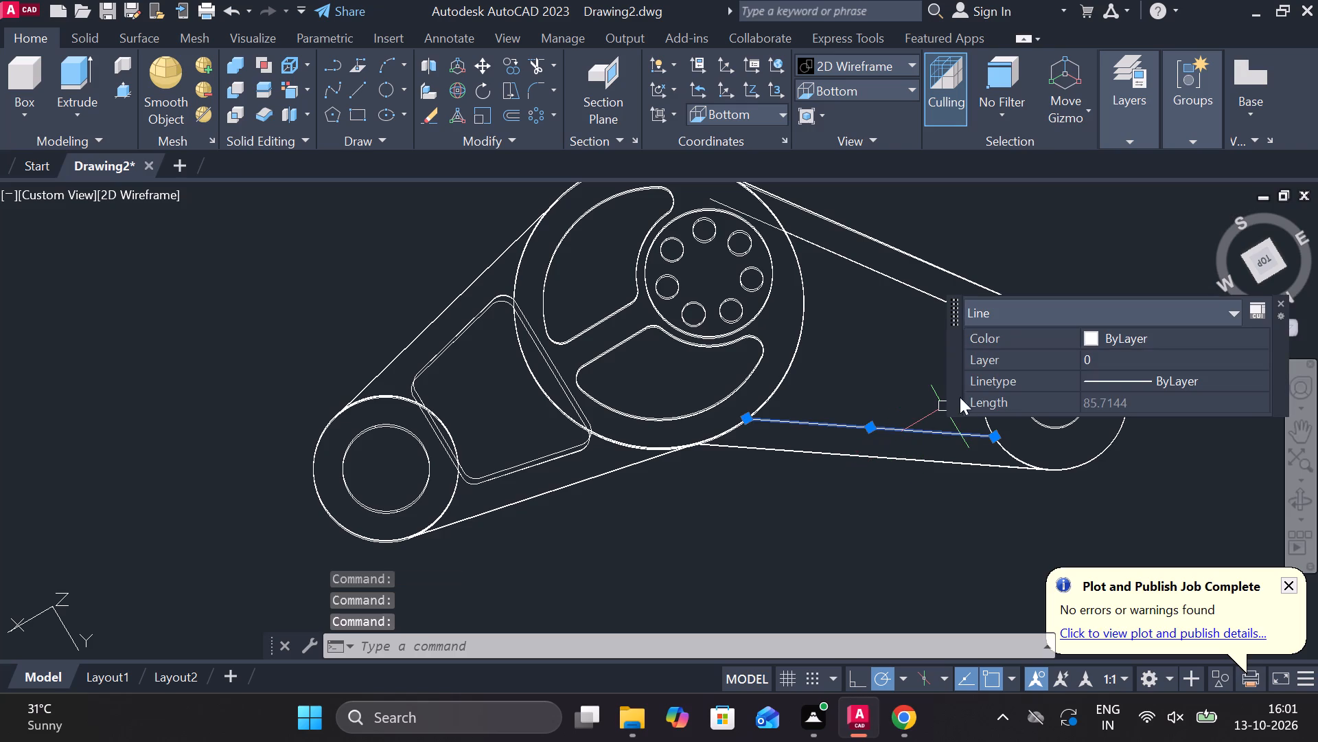
scroll(968, 394, down, 1)
key(Escape)
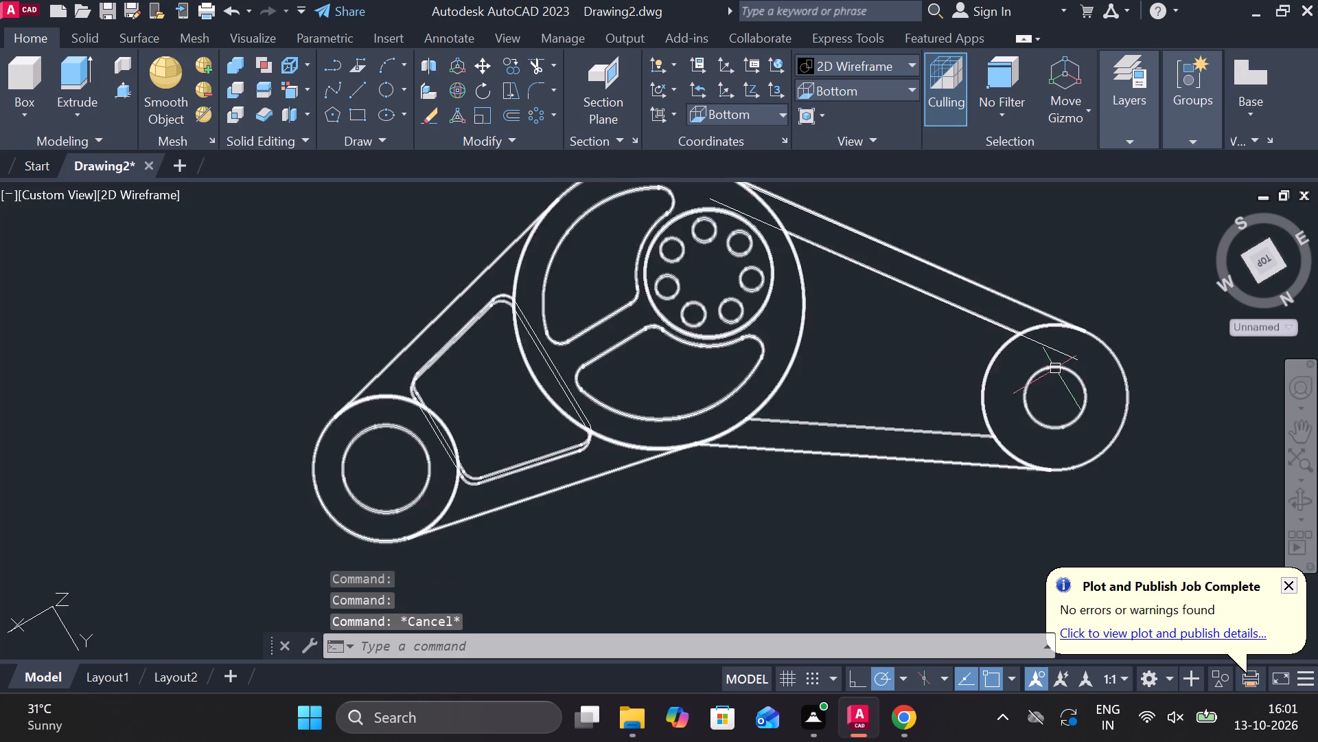
text(tr)
key(space)
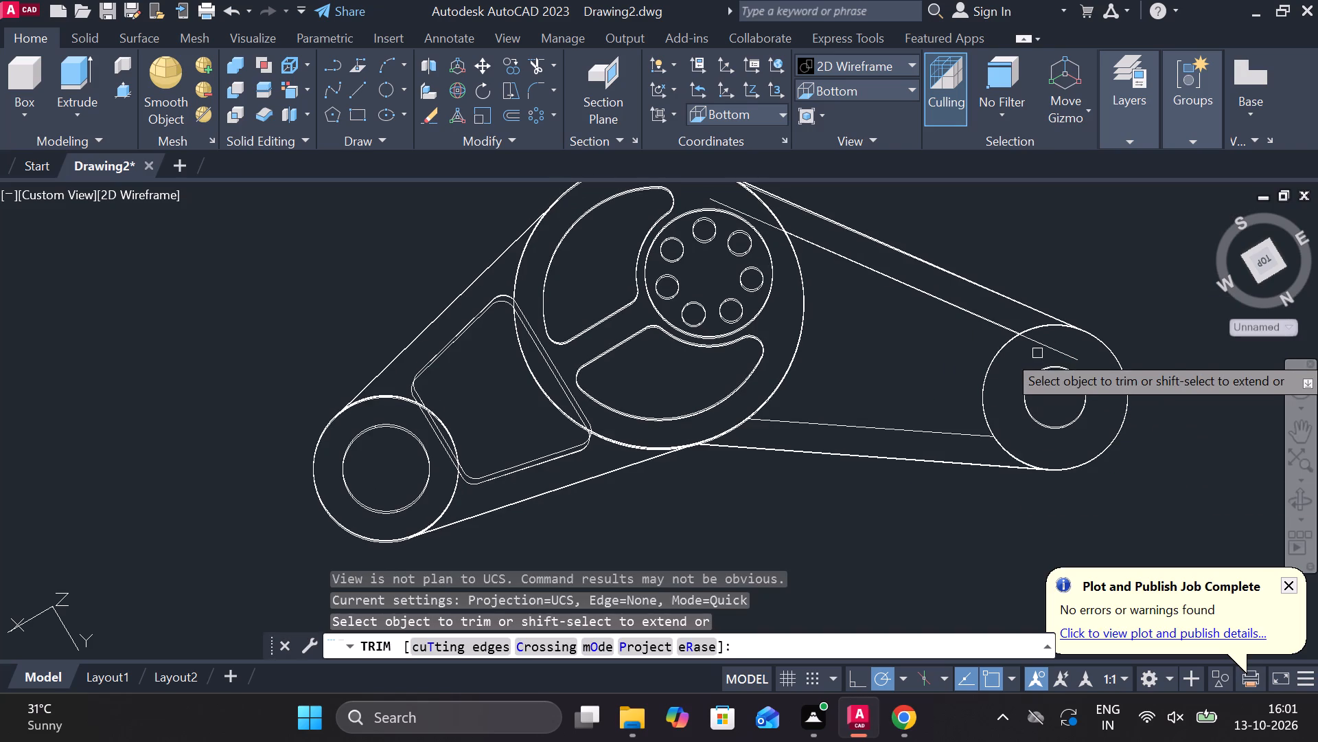
click(1037, 344)
click(762, 215)
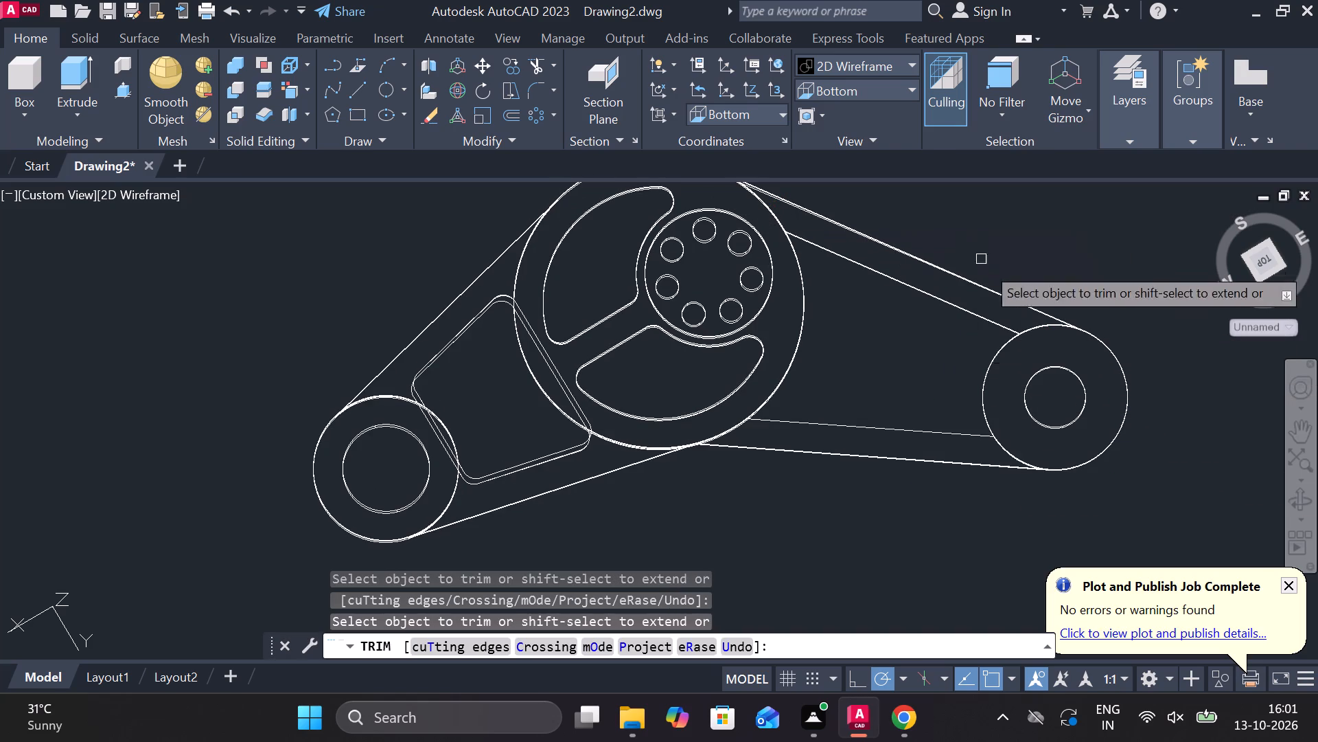
Examine the long arm's offset lines and edges from several angles in wireframe.
scroll(886, 432, down, 1)
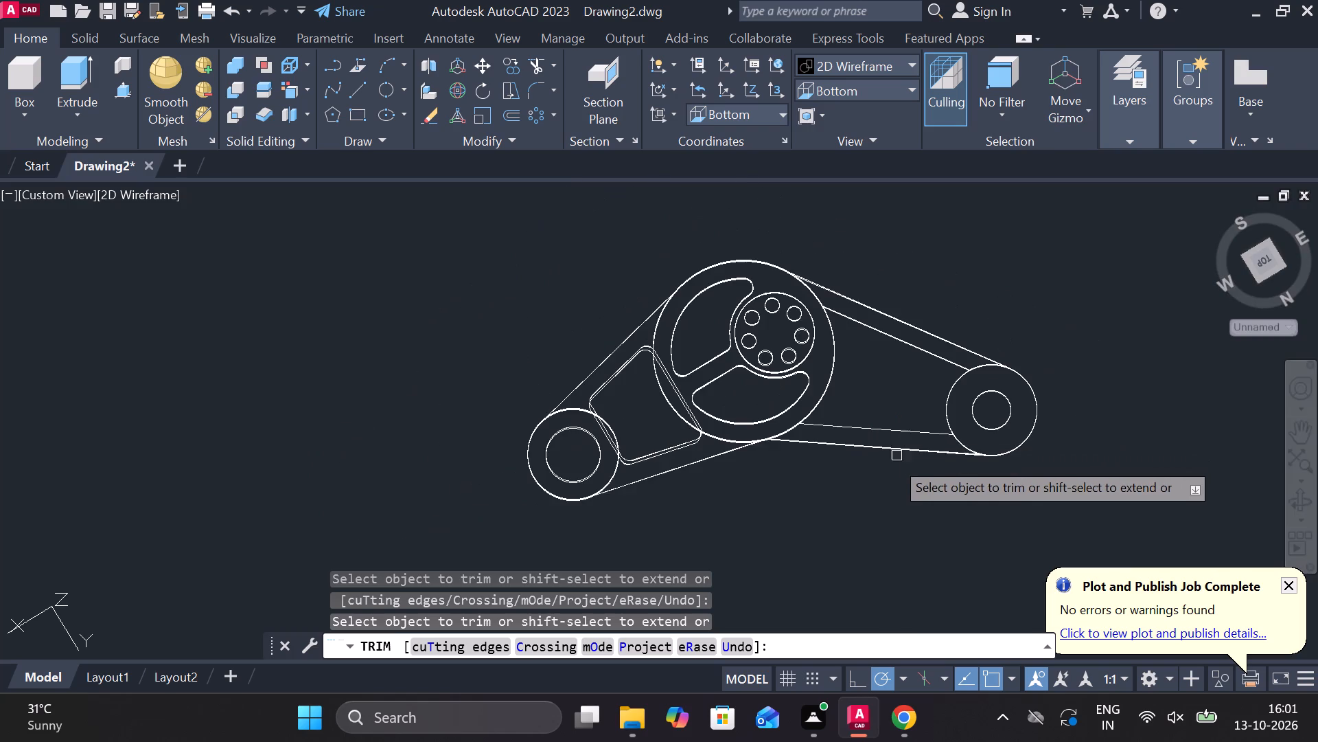
shift+middle_drag(888, 469, 885, 385)
scroll(953, 482, up, 3)
shift+middle_drag(939, 468, 905, 342)
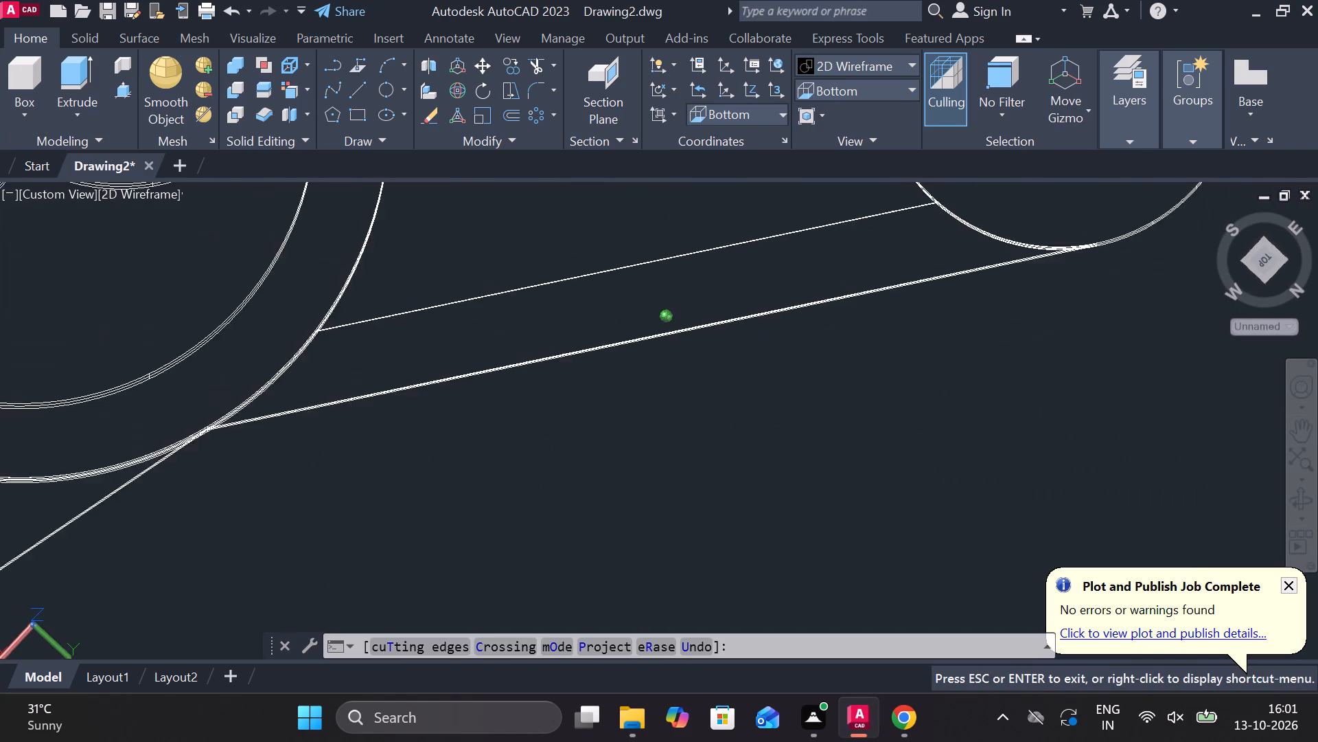
shift+middle_drag(905, 342, 890, 273)
scroll(927, 236, down, 2)
middle_drag(918, 280, 915, 415)
scroll(905, 412, down, 1)
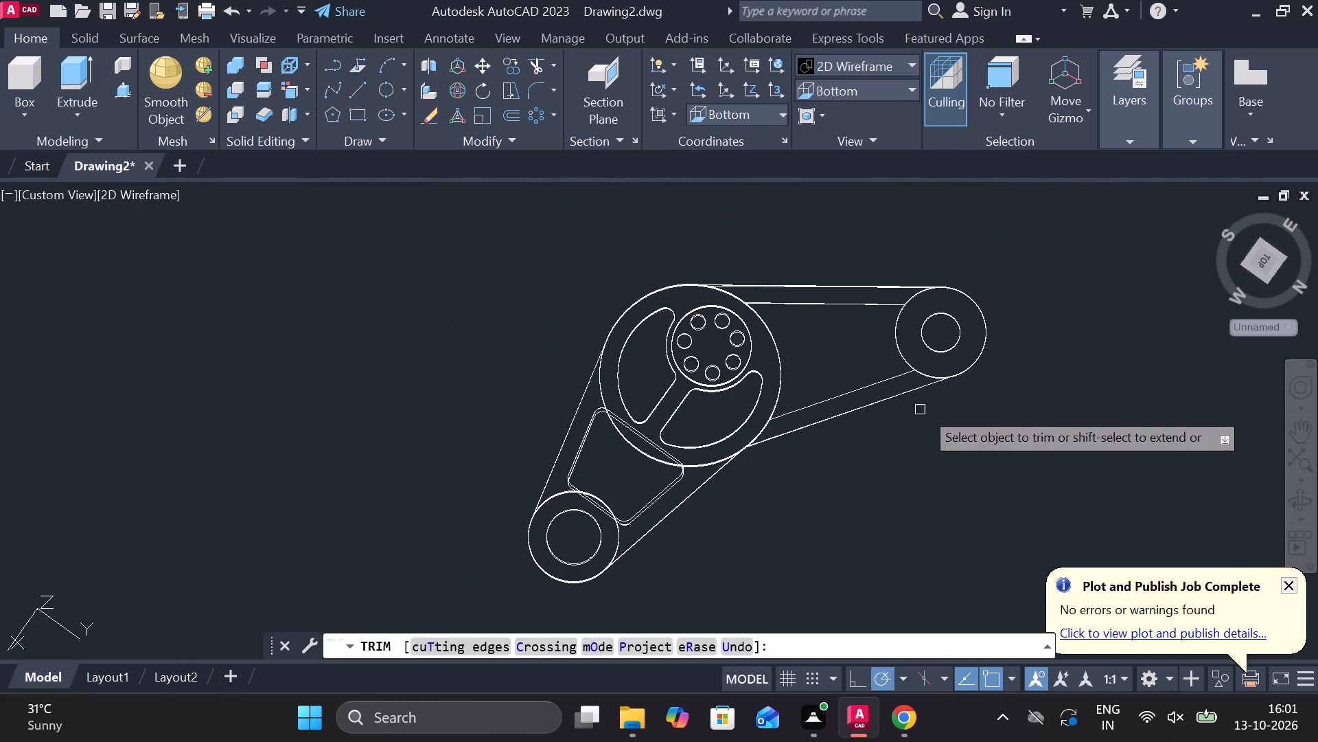
shift+middle_drag(1021, 460, 632, 359)
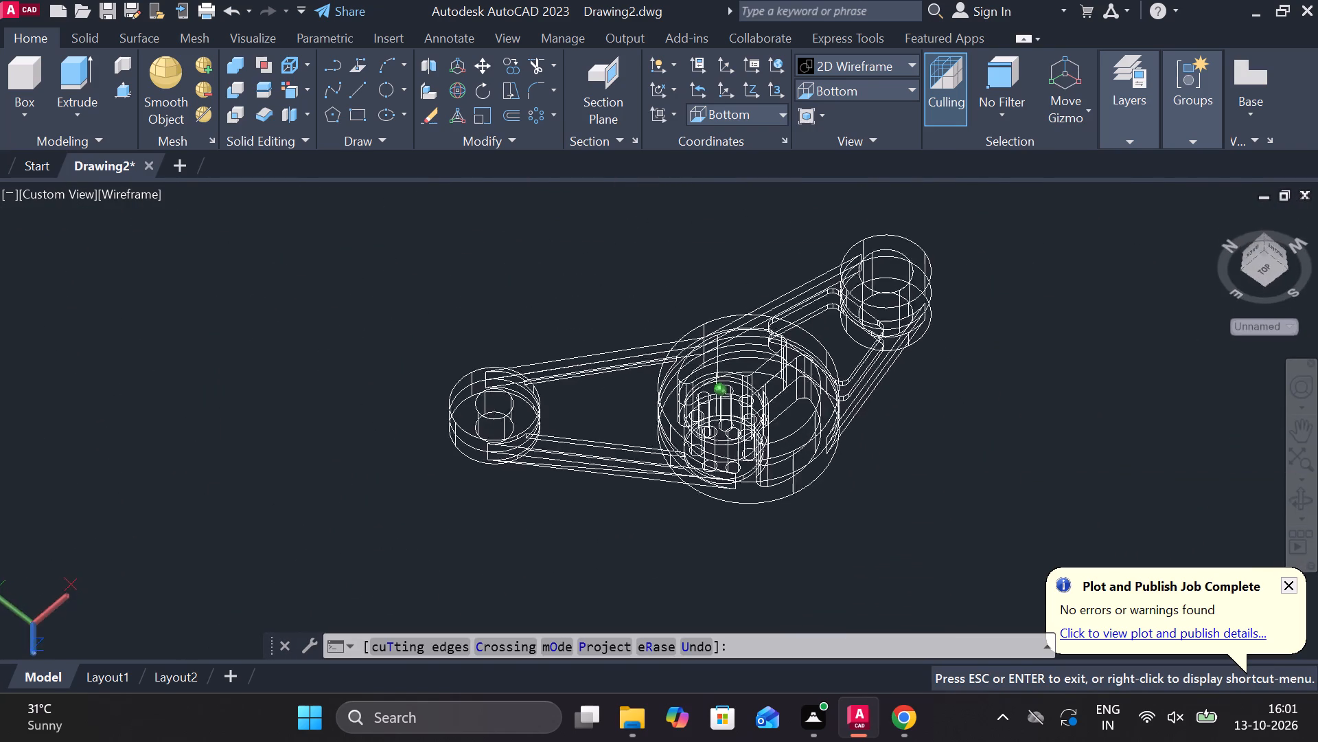
shift+middle_drag(632, 359, 661, 485)
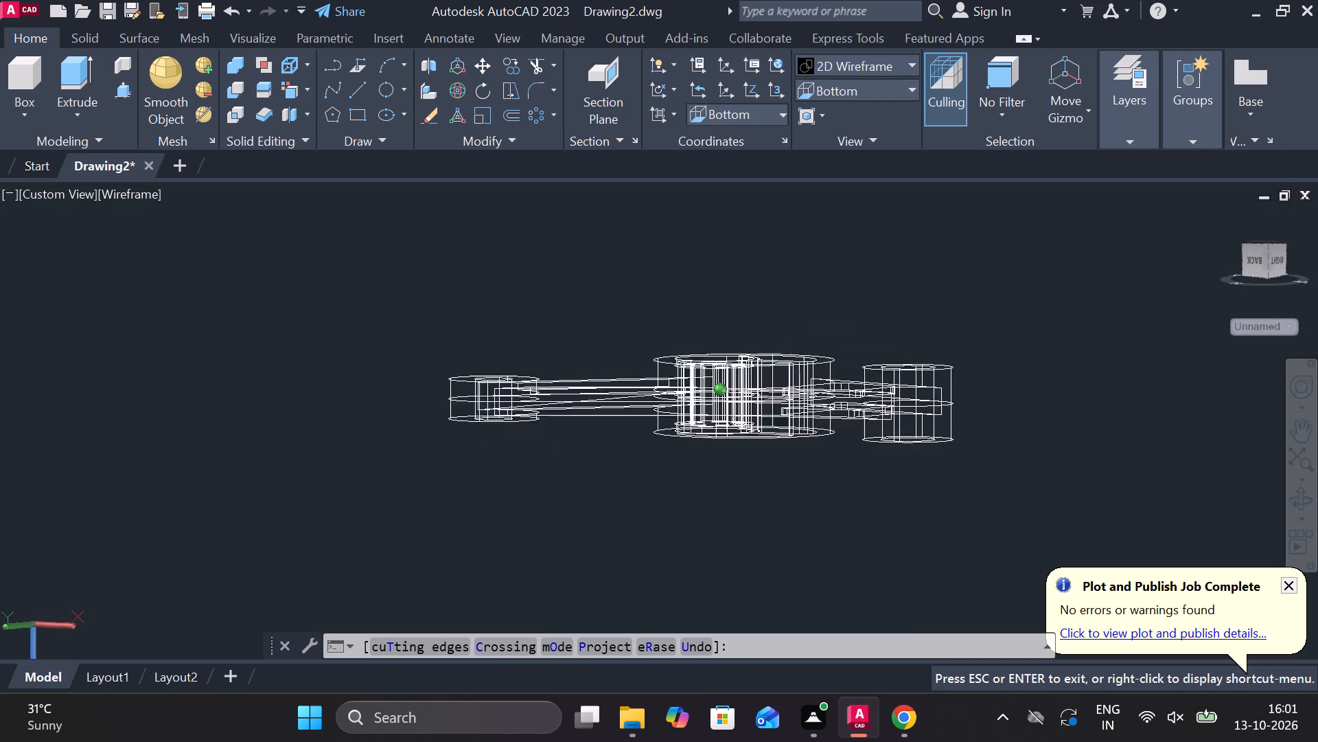
shift+middle_drag(661, 485, 879, 444)
scroll(893, 339, up, 2)
shift+middle_drag(890, 357, 877, 359)
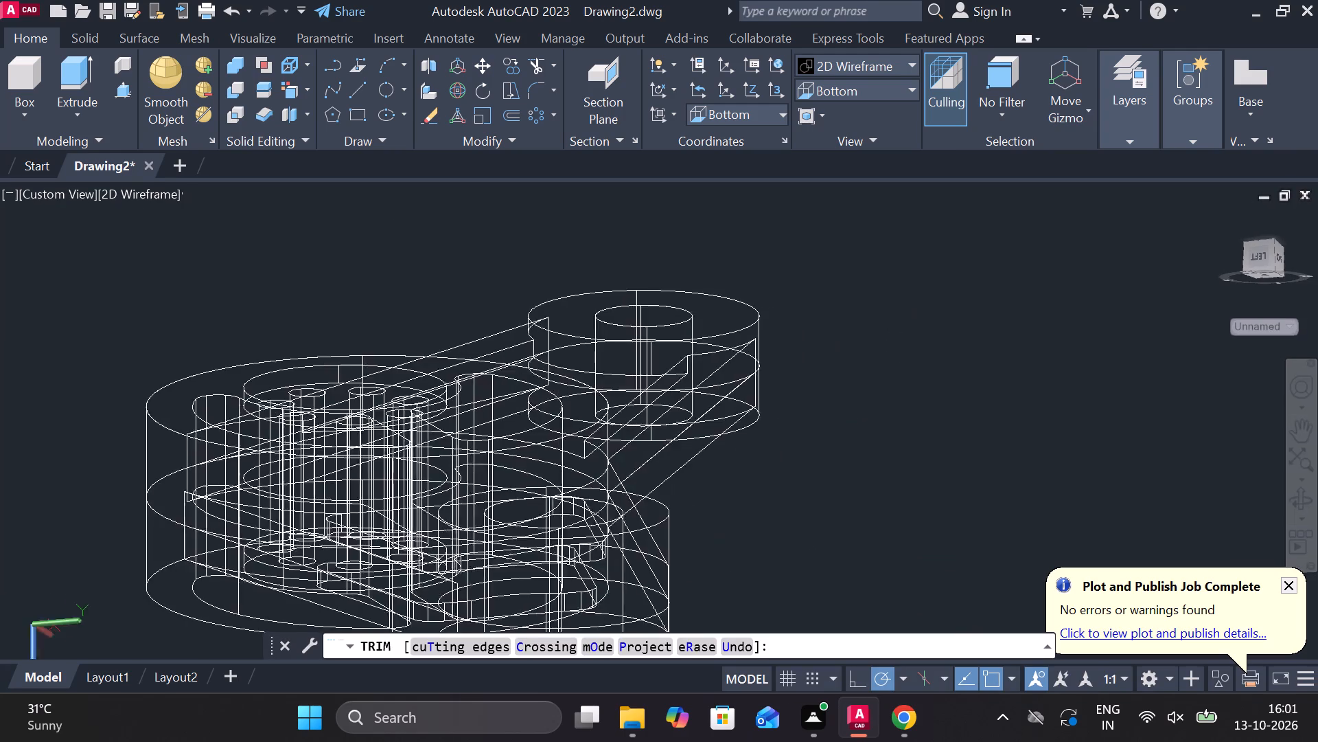
shift+middle_drag(877, 359, 686, 561)
scroll(715, 530, down, 1)
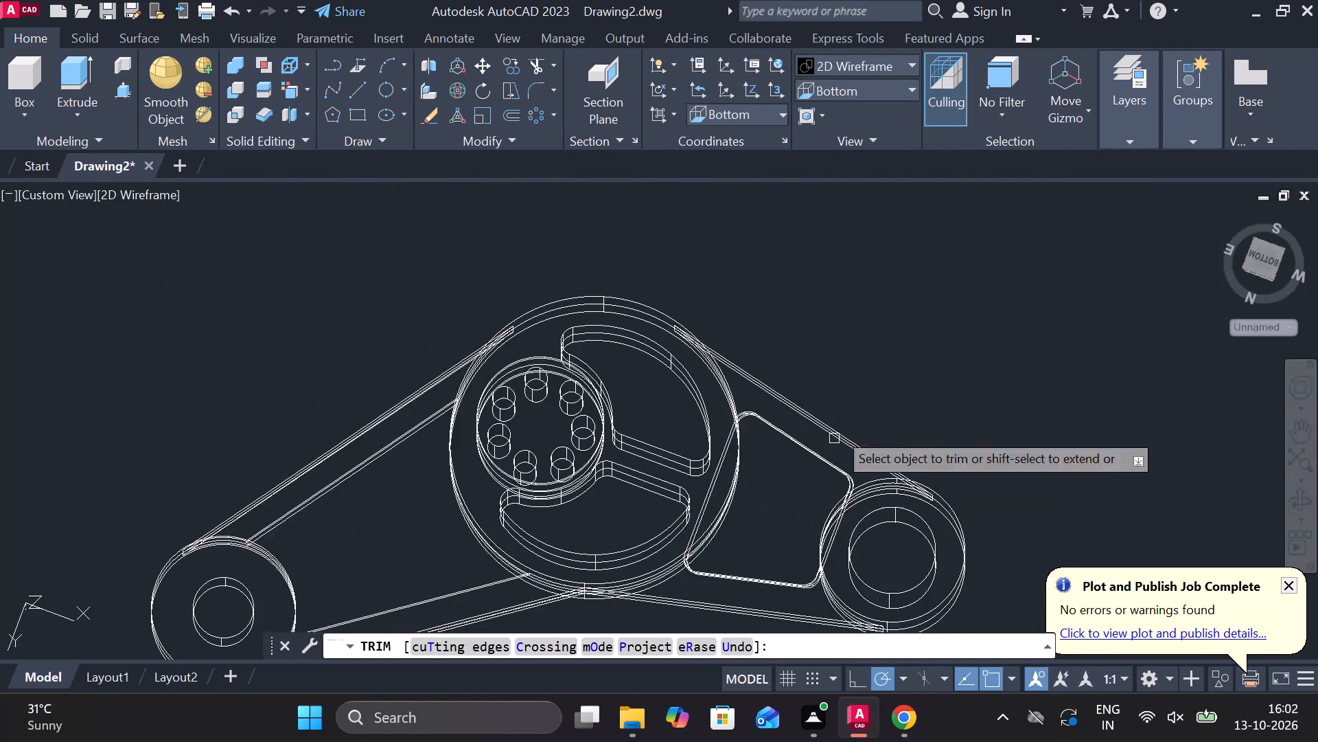
scroll(842, 366, down, 1)
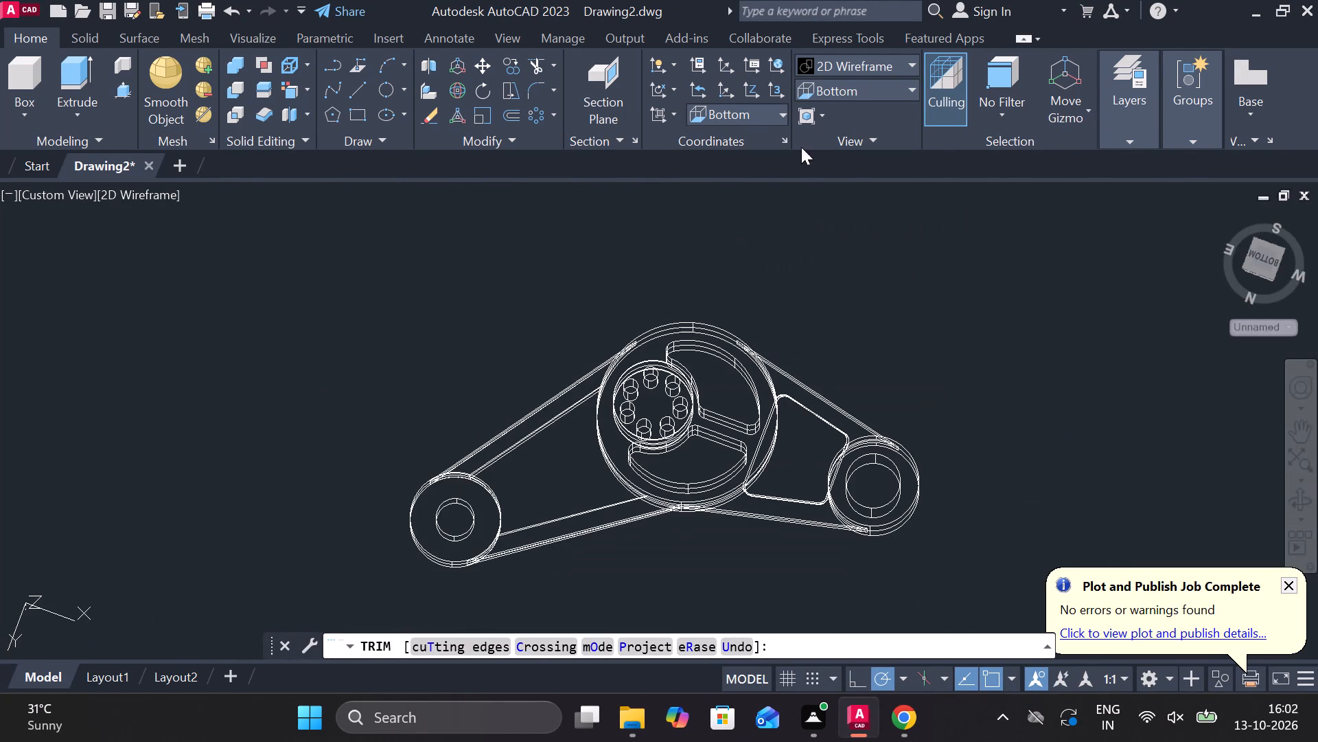
Display the bracket in the Shades of Gray style and examine the long arm's offset lines on both faces.
click(838, 41)
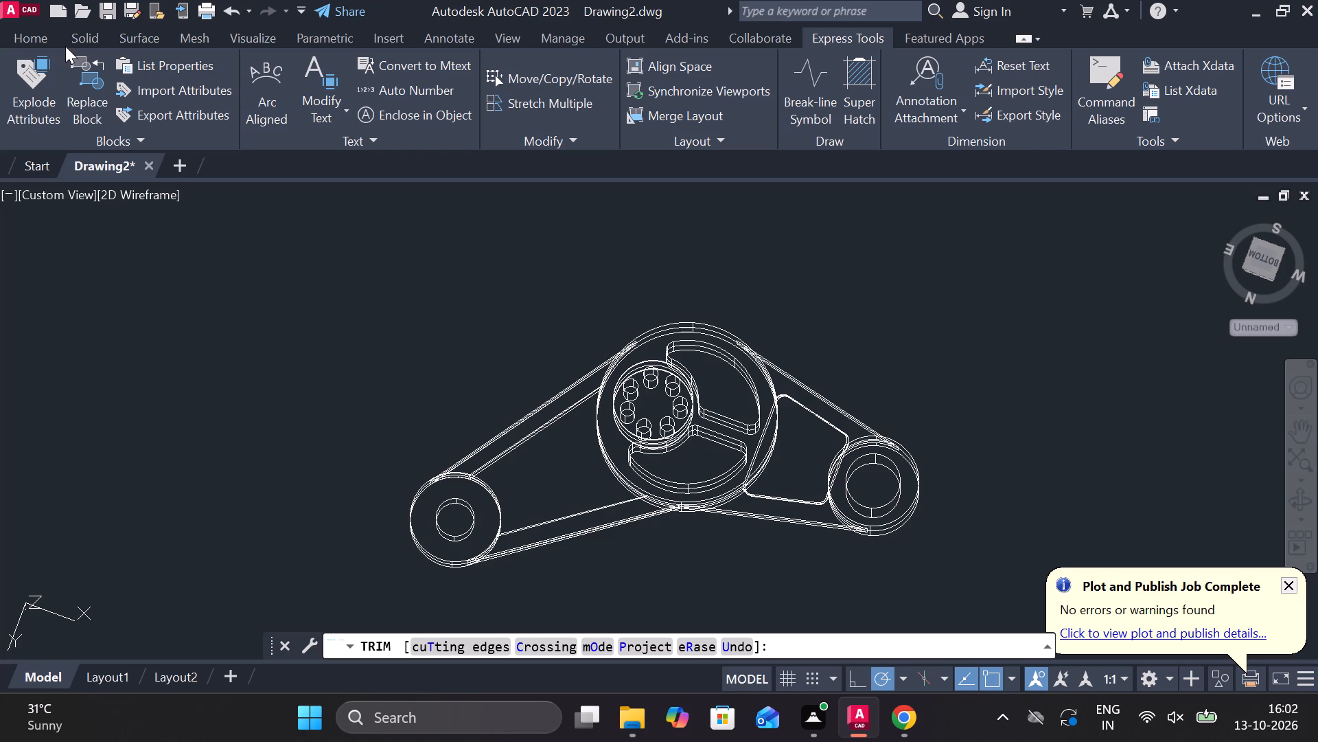
click(43, 31)
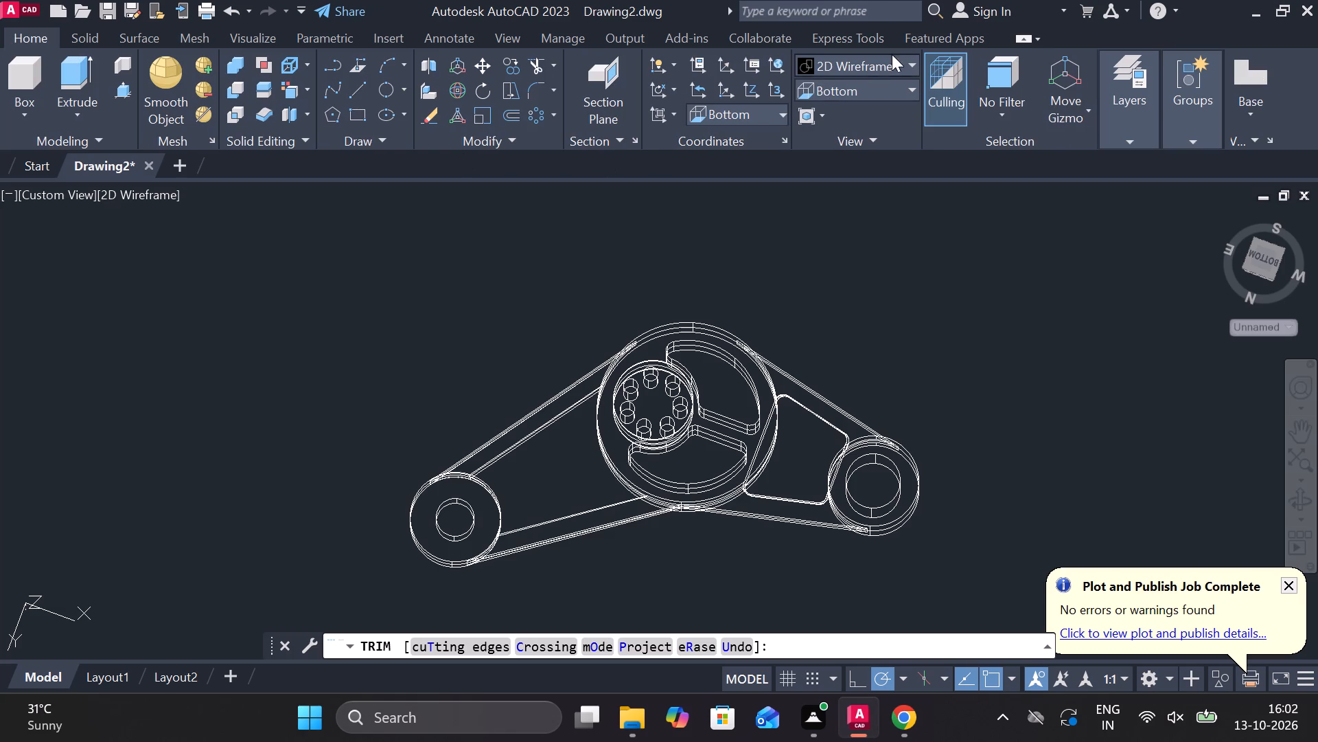
click(892, 57)
click(999, 172)
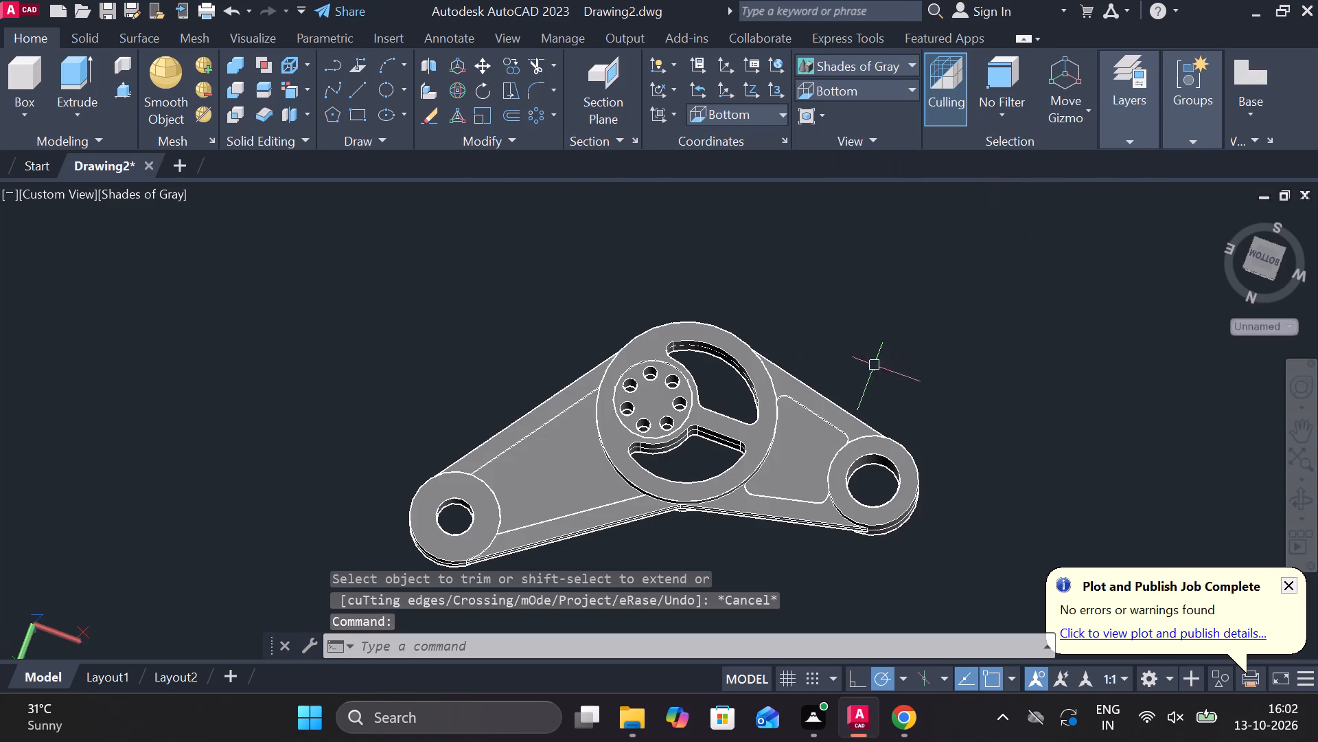
scroll(744, 441, down, 1)
scroll(597, 496, up, 2)
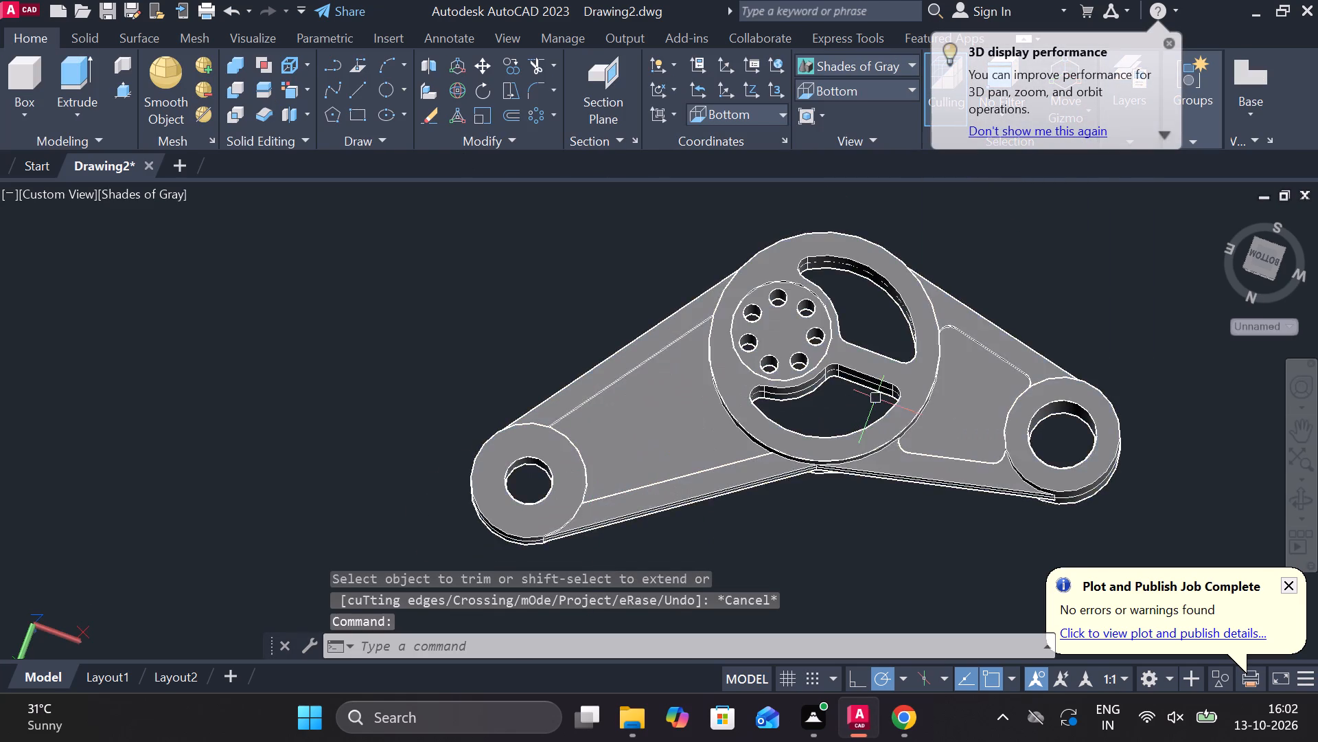
shift+middle_drag(867, 401, 692, 412)
scroll(692, 412, down, 2)
shift+middle_drag(655, 370, 843, 258)
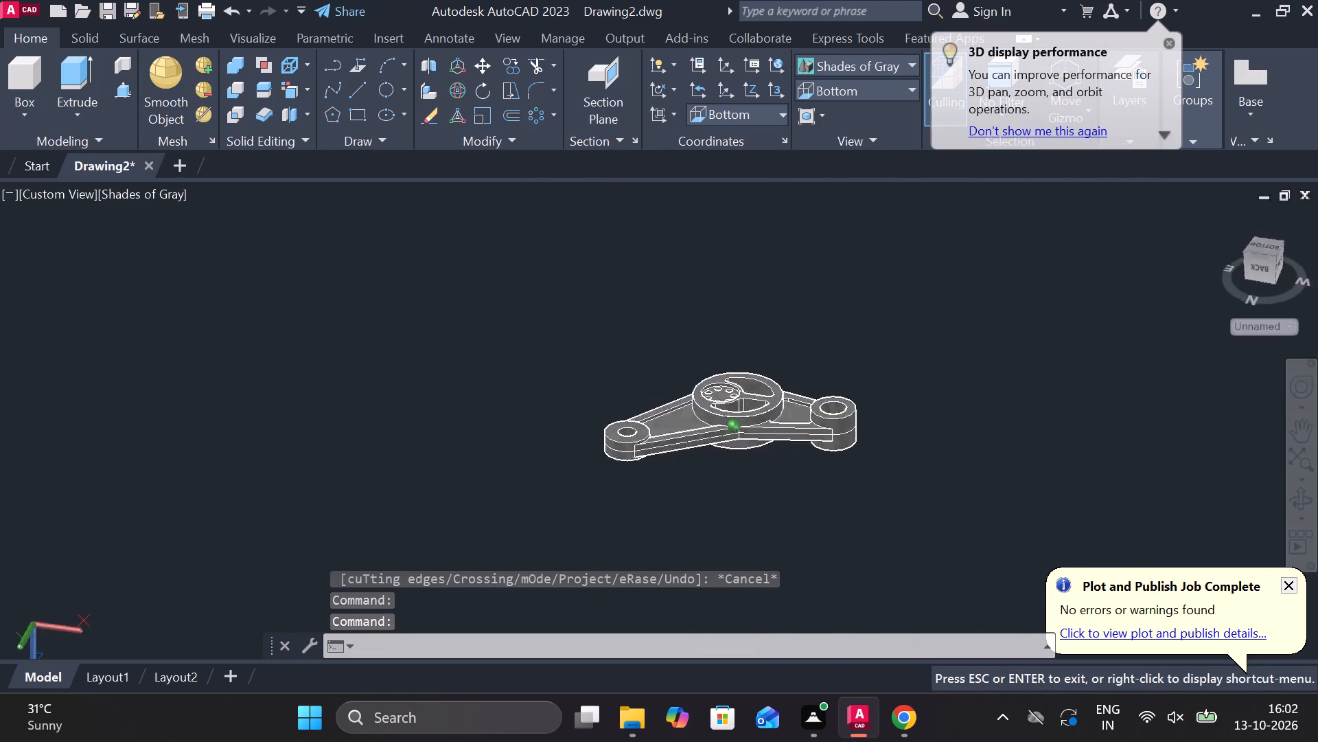
shift+middle_drag(843, 258, 862, 210)
scroll(730, 499, up, 2)
shift+middle_drag(730, 501, 709, 255)
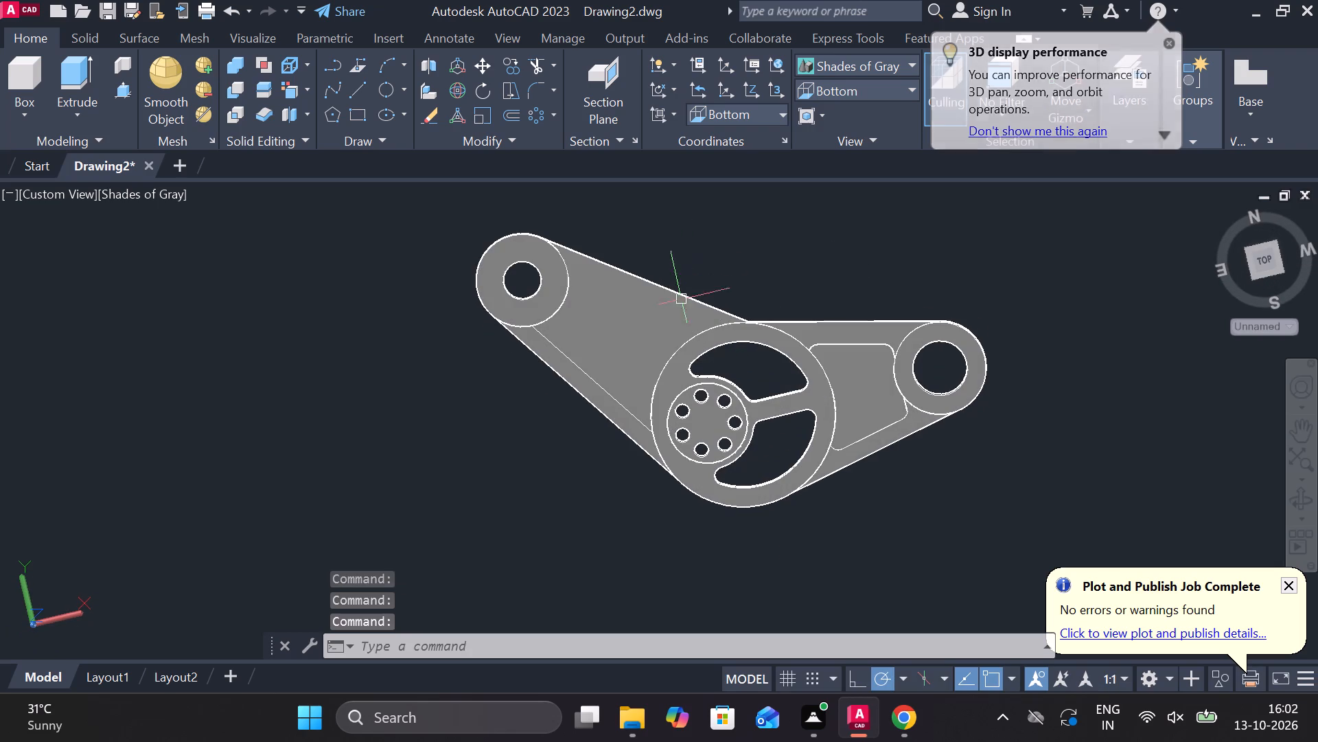
In the 2D Wireframe style, erase the inner offset line beside the long arm's edge that meets the short arm, then restore Shades of Gray.
click(875, 59)
click(829, 103)
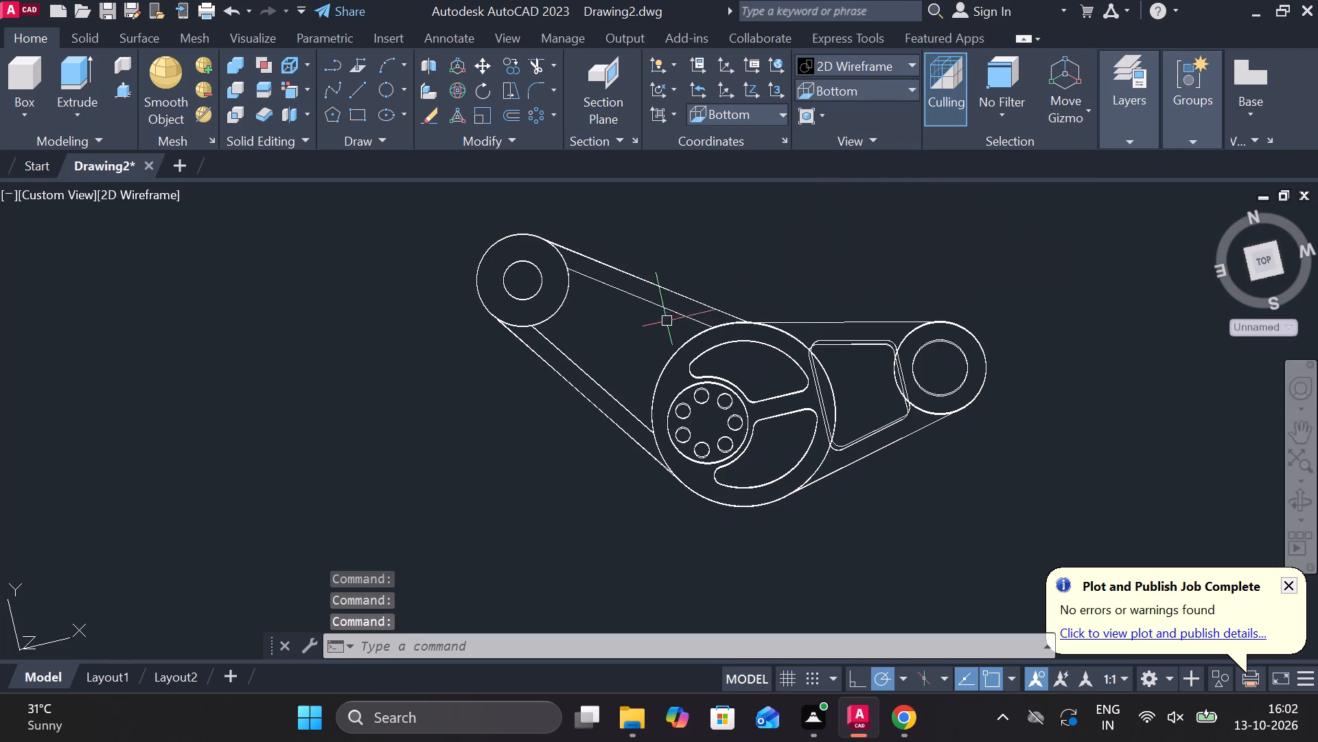
click(653, 307)
key(e)
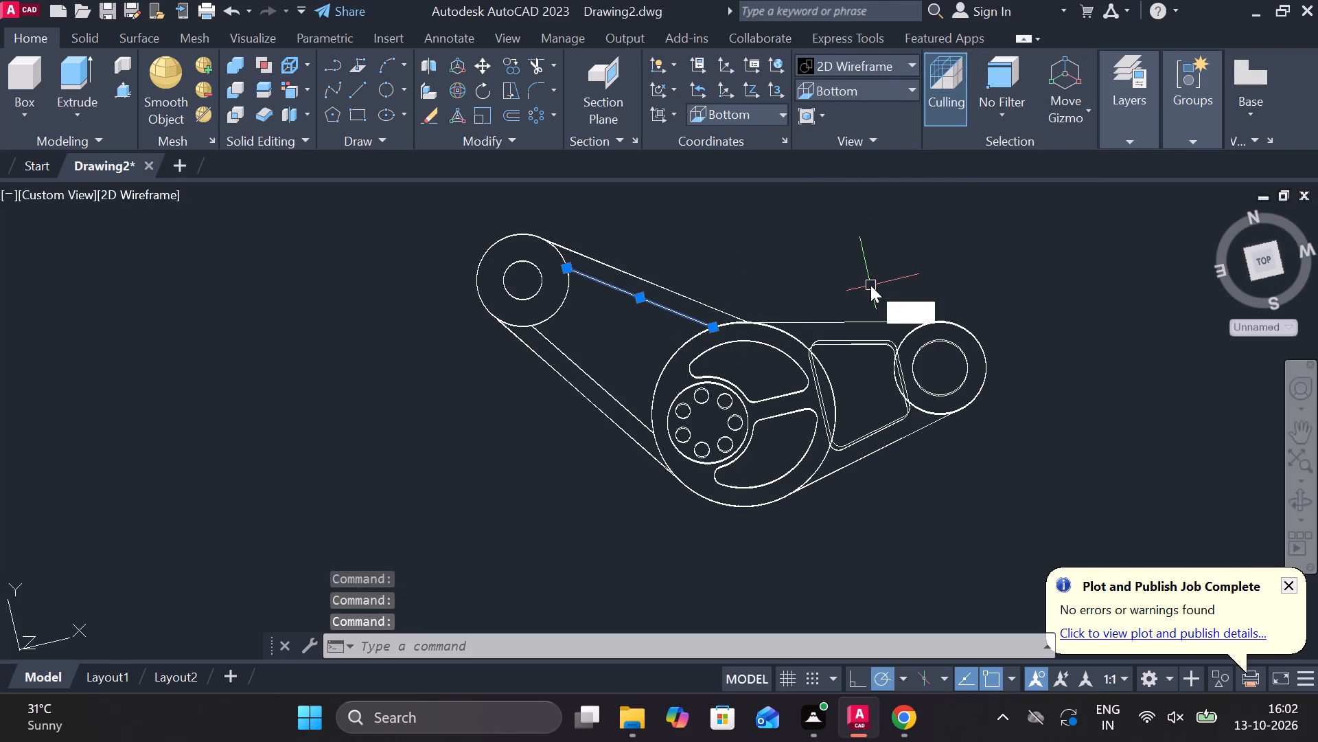
key(Return)
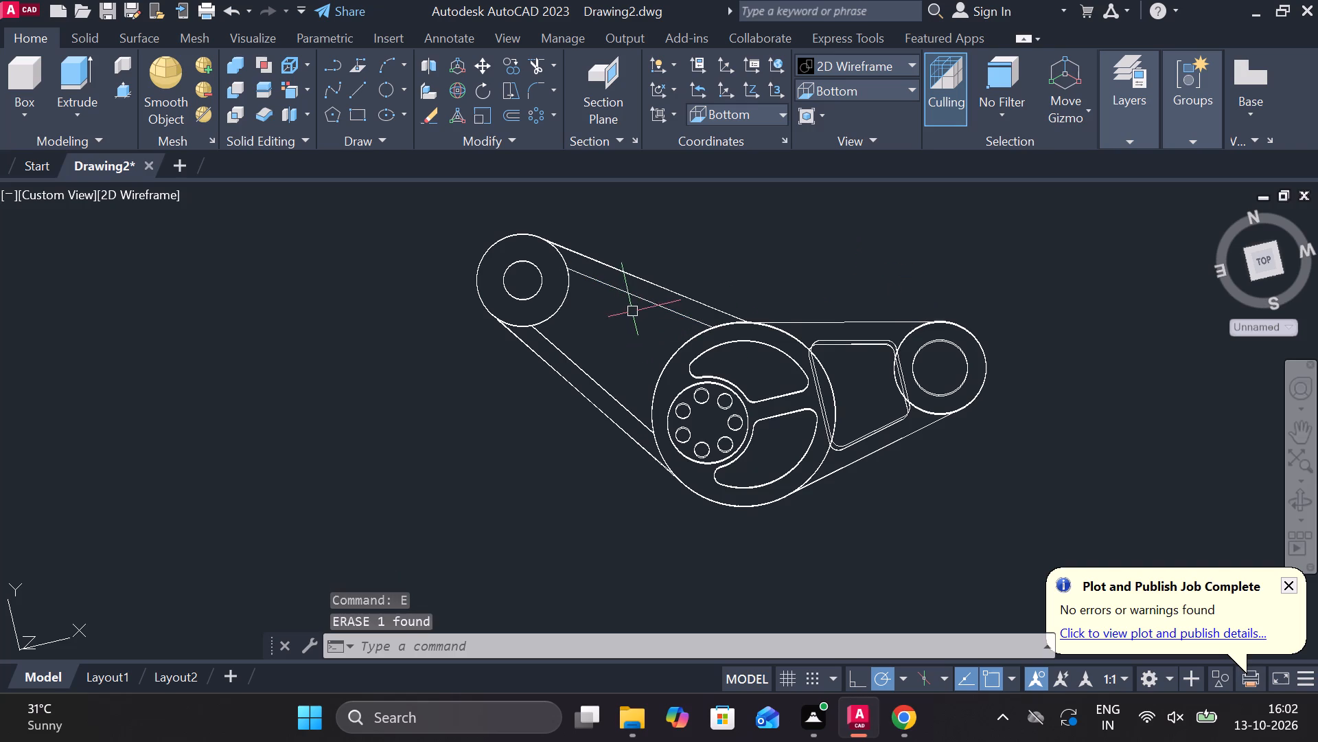
click(828, 70)
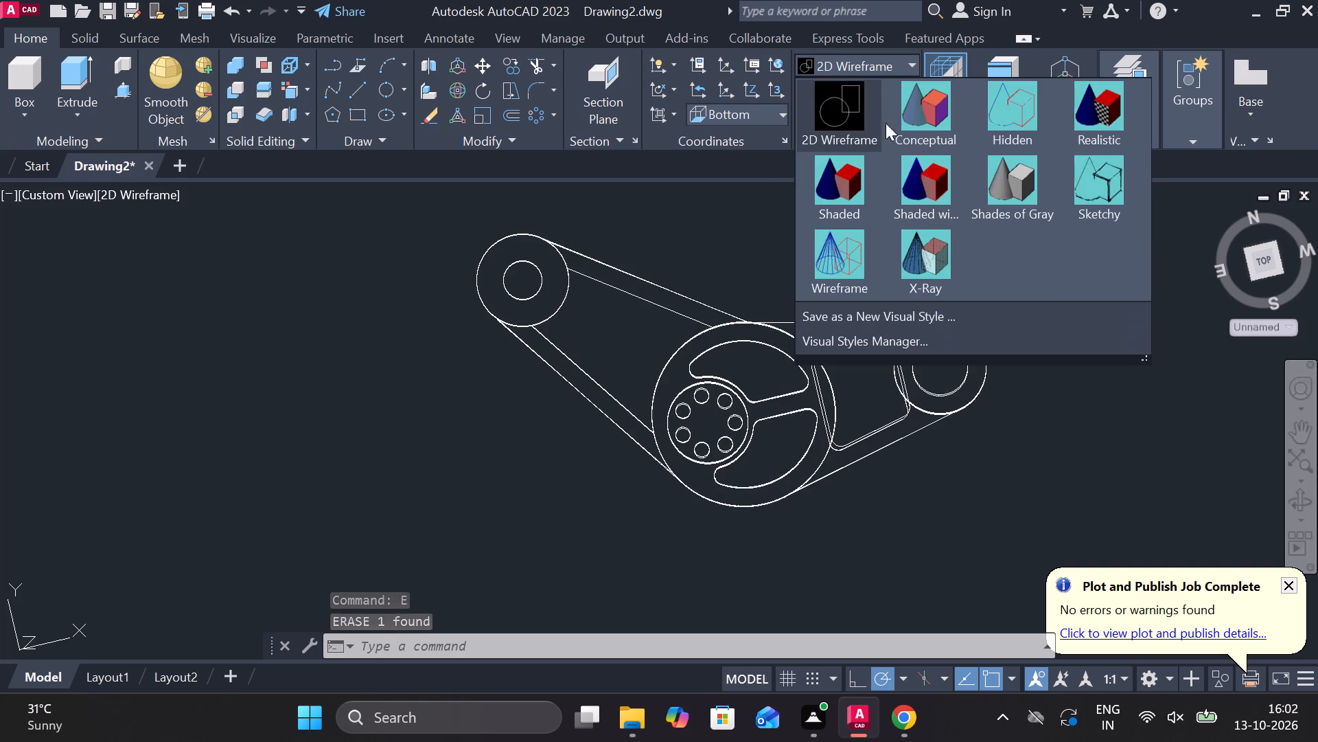
click(1014, 186)
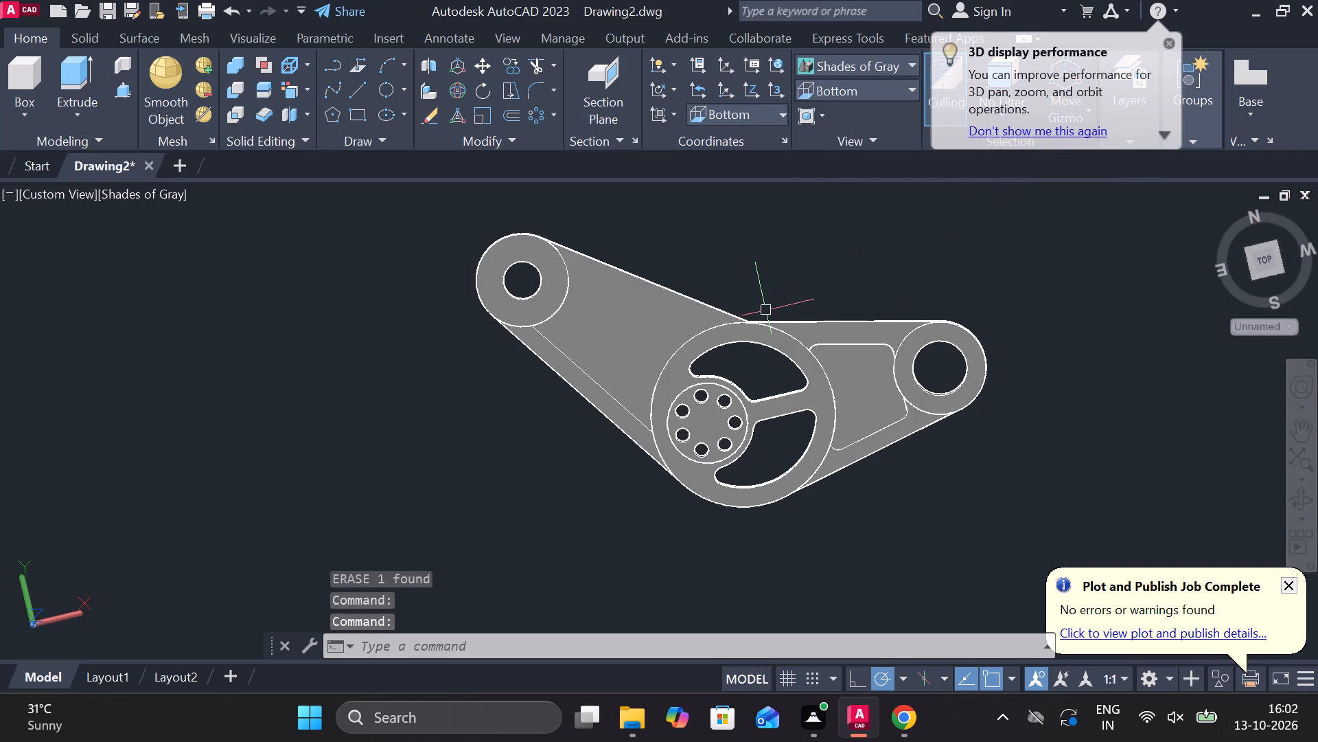
Draw a line about 123 units long over the long arm's edge, from its small-boss end to the hub corner where both arms meet.
scroll(577, 424, up, 2)
middle_drag(615, 370, 510, 493)
click(358, 92)
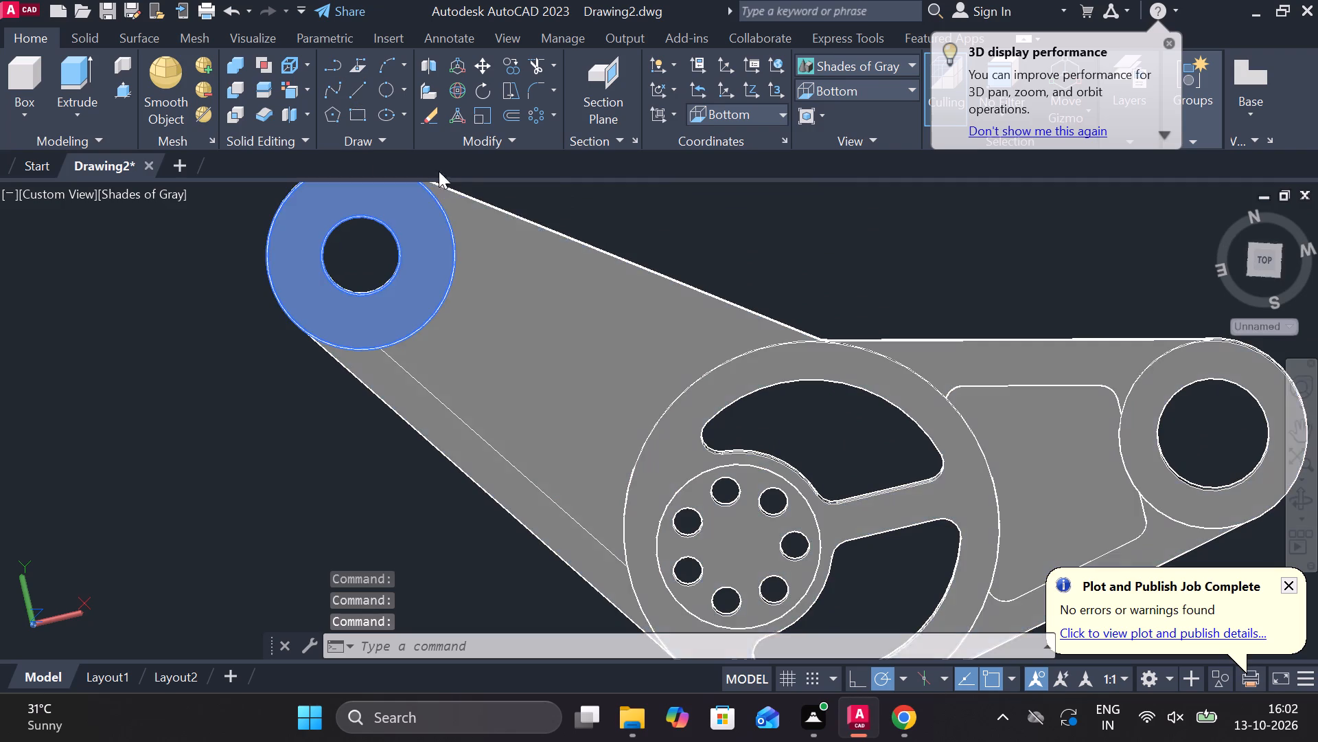
middle_drag(465, 201, 475, 308)
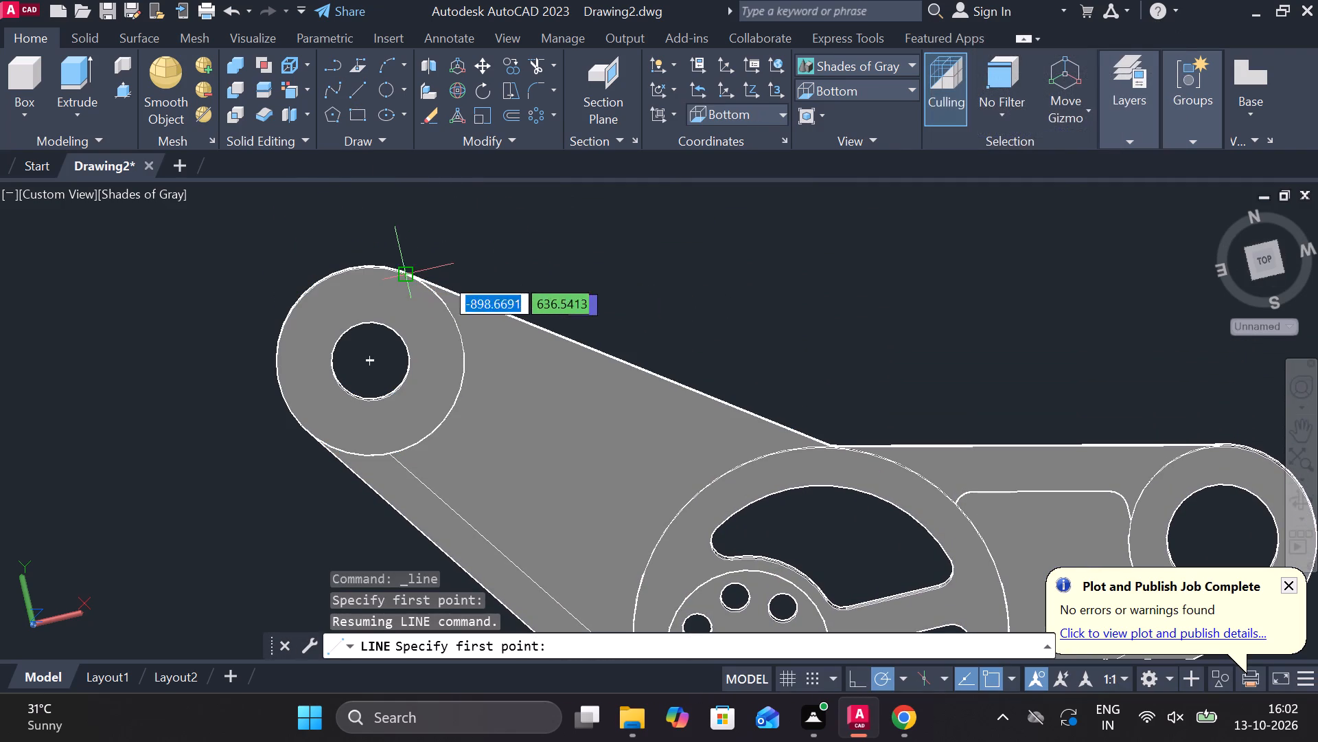
shift+middle_drag(622, 260, 597, 299)
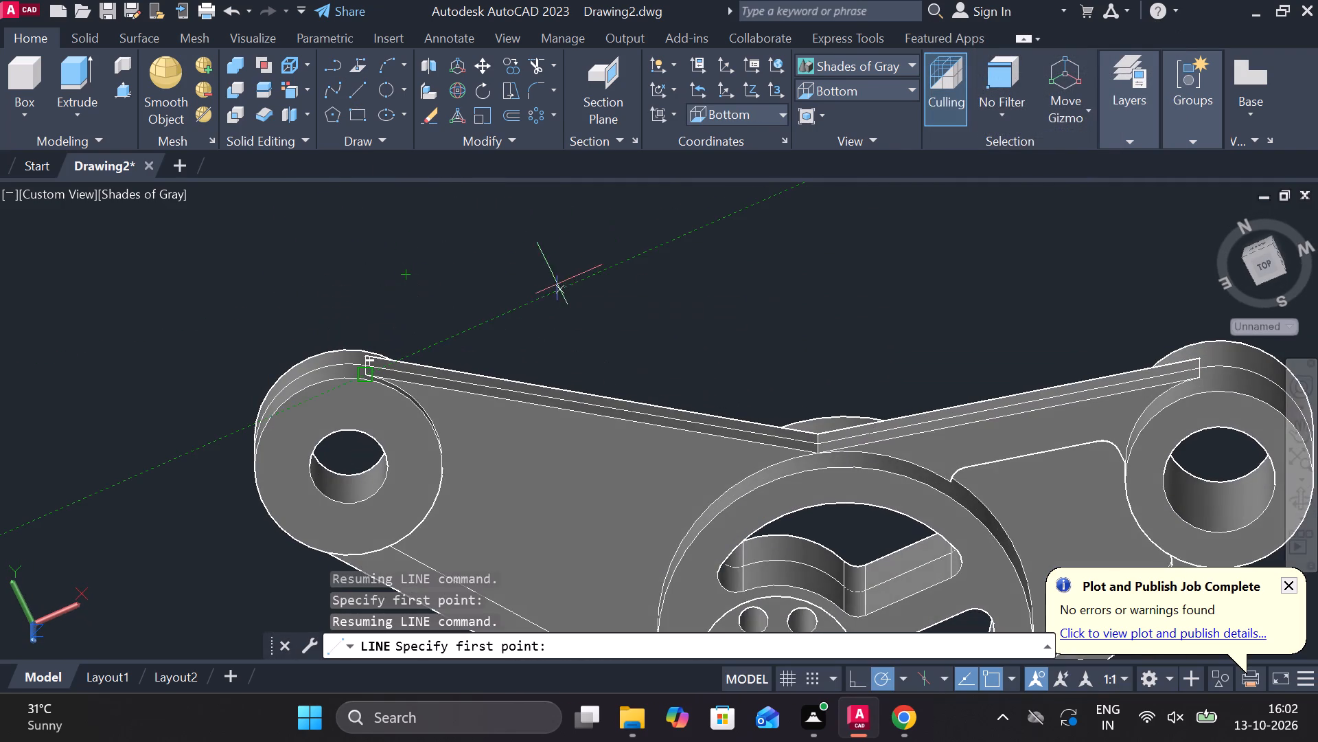
scroll(432, 348, up, 2)
middle_drag(415, 373, 662, 359)
scroll(616, 362, up, 3)
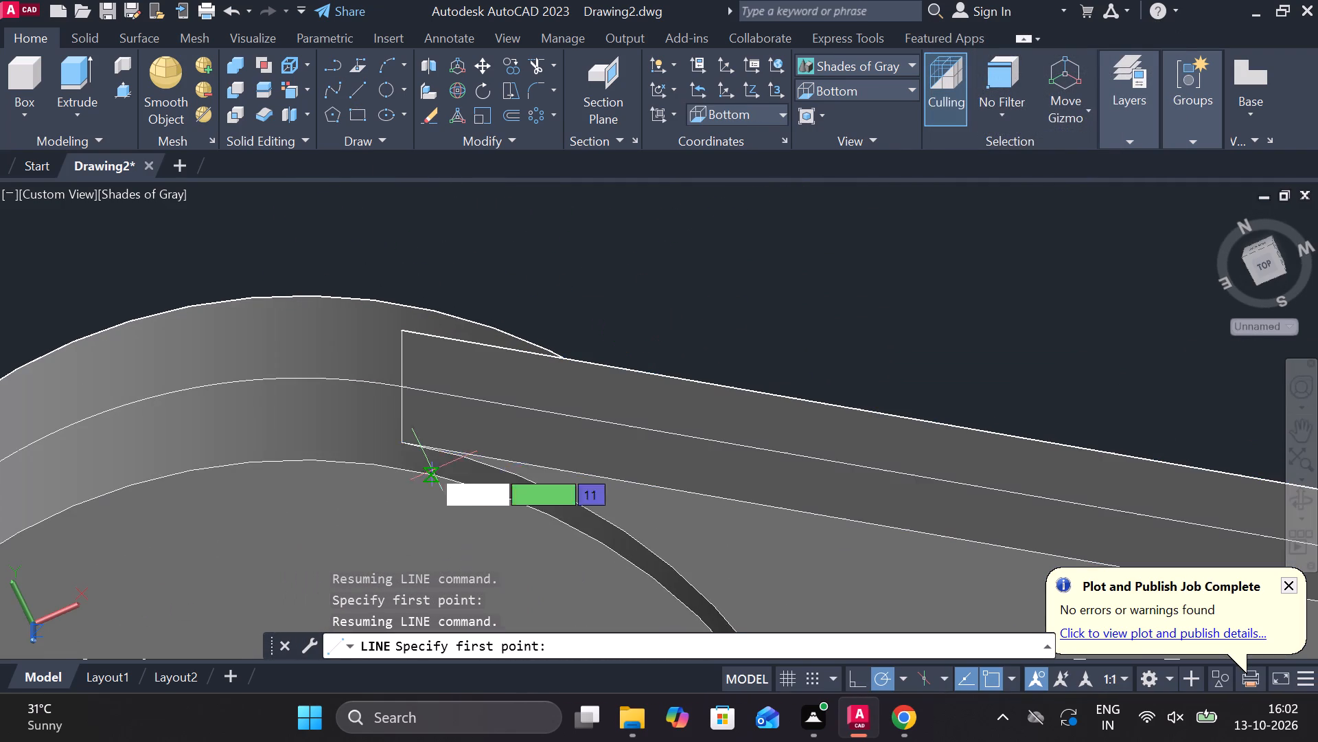
click(404, 443)
scroll(618, 434, down, 1)
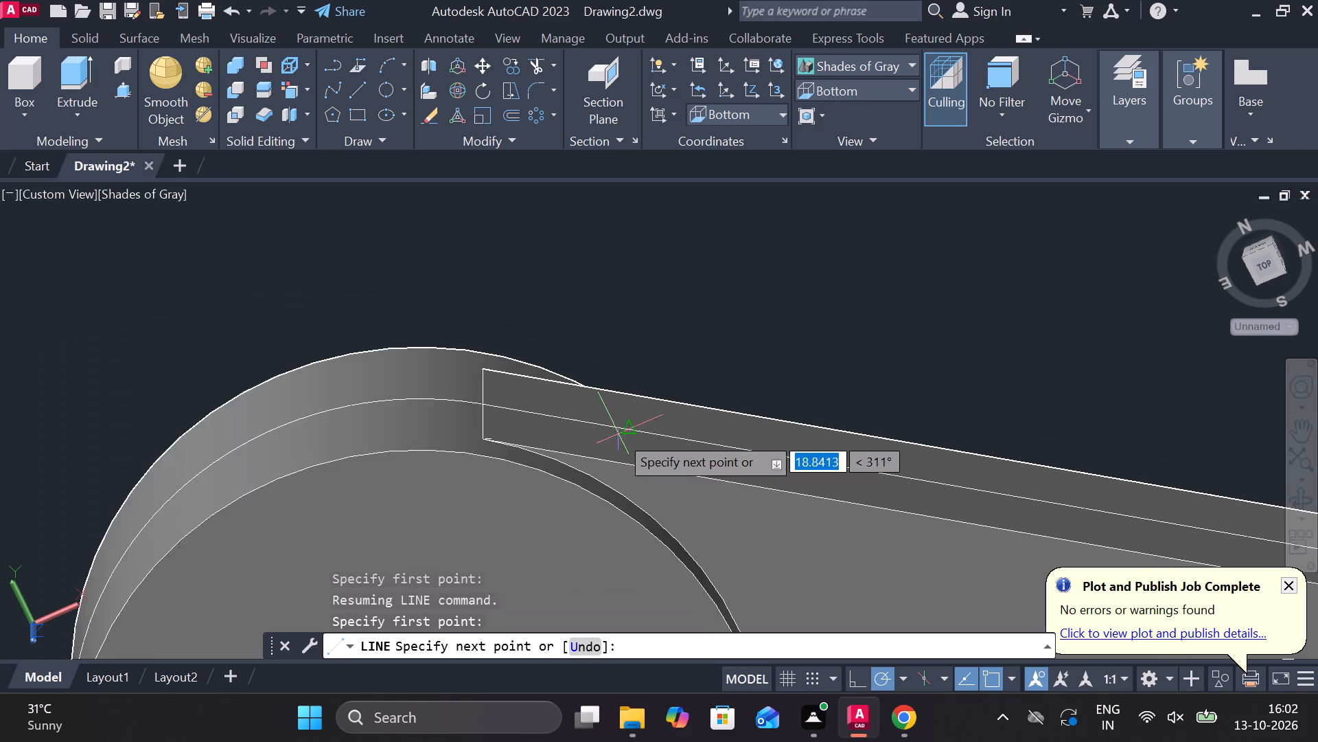
scroll(618, 434, down, 1)
middle_drag(704, 475, 350, 420)
middle_drag(1101, 488, 774, 420)
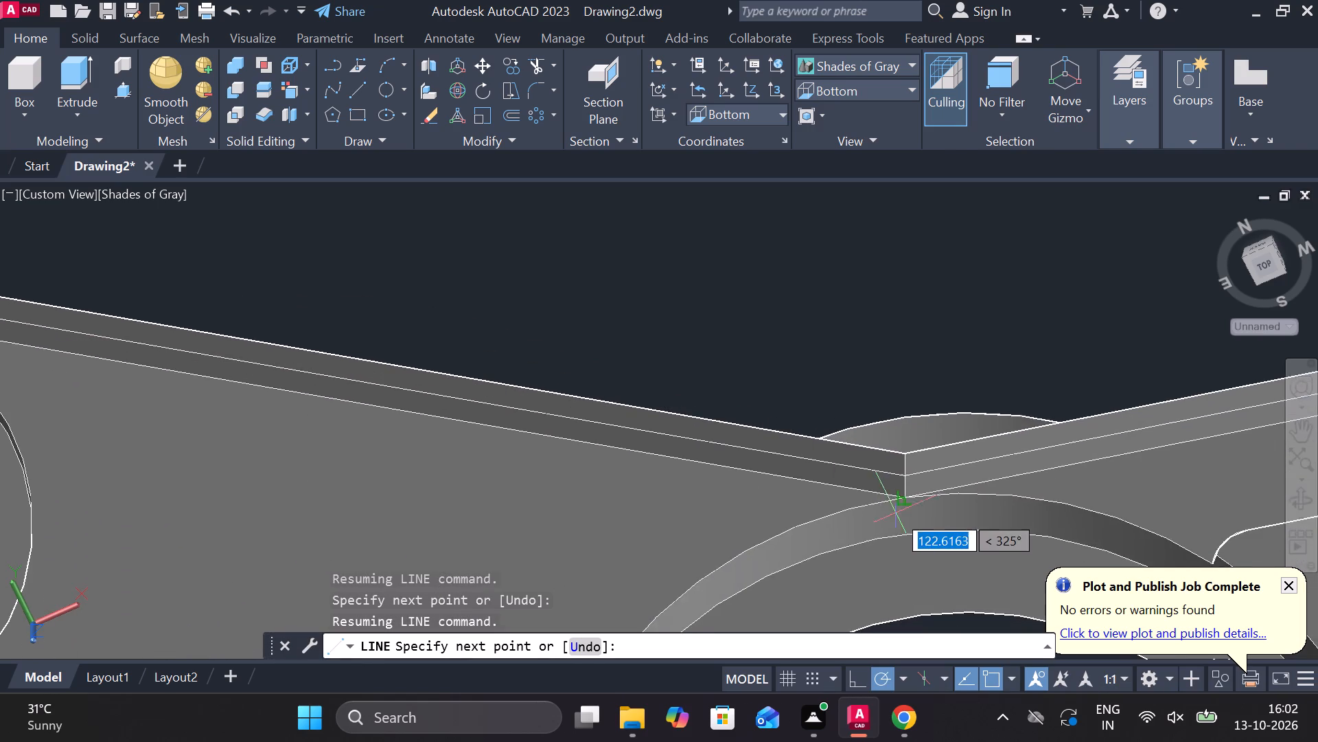
scroll(896, 513, up, 3)
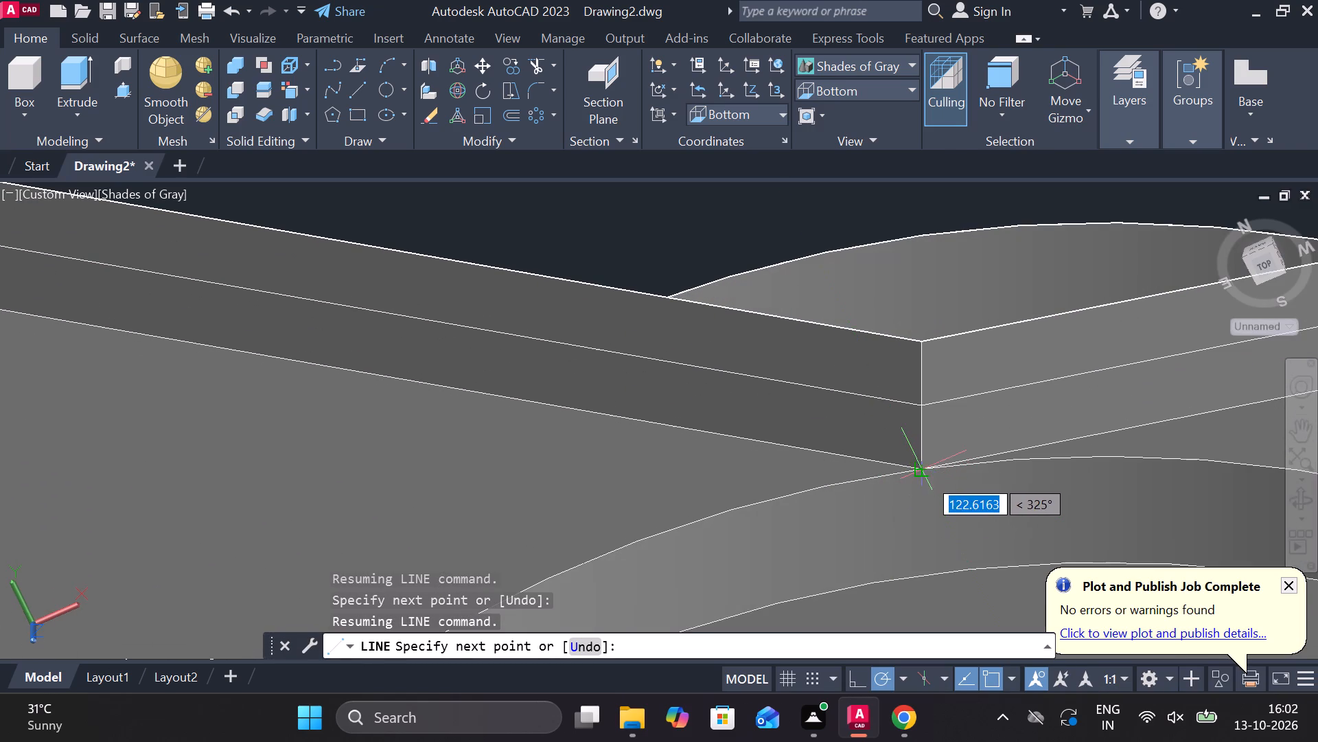
scroll(923, 466, up, 3)
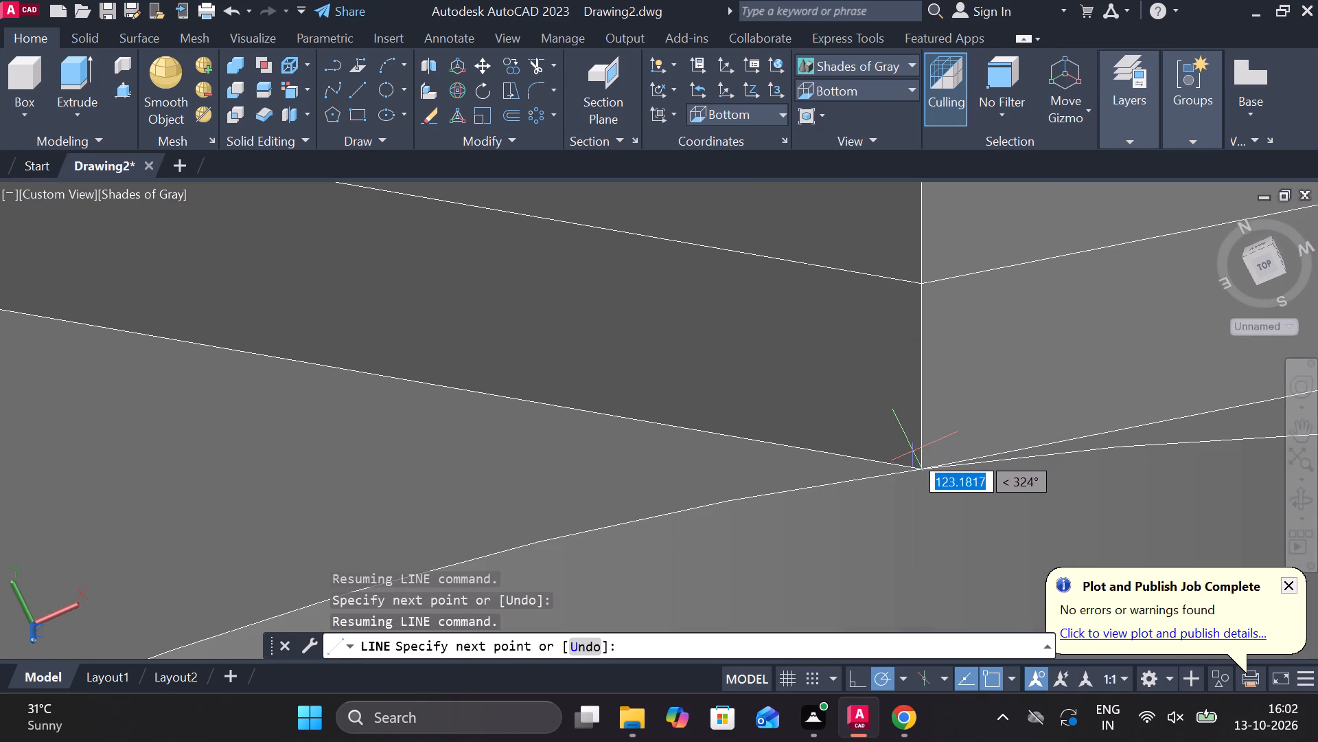
click(919, 471)
scroll(919, 471, down, 3)
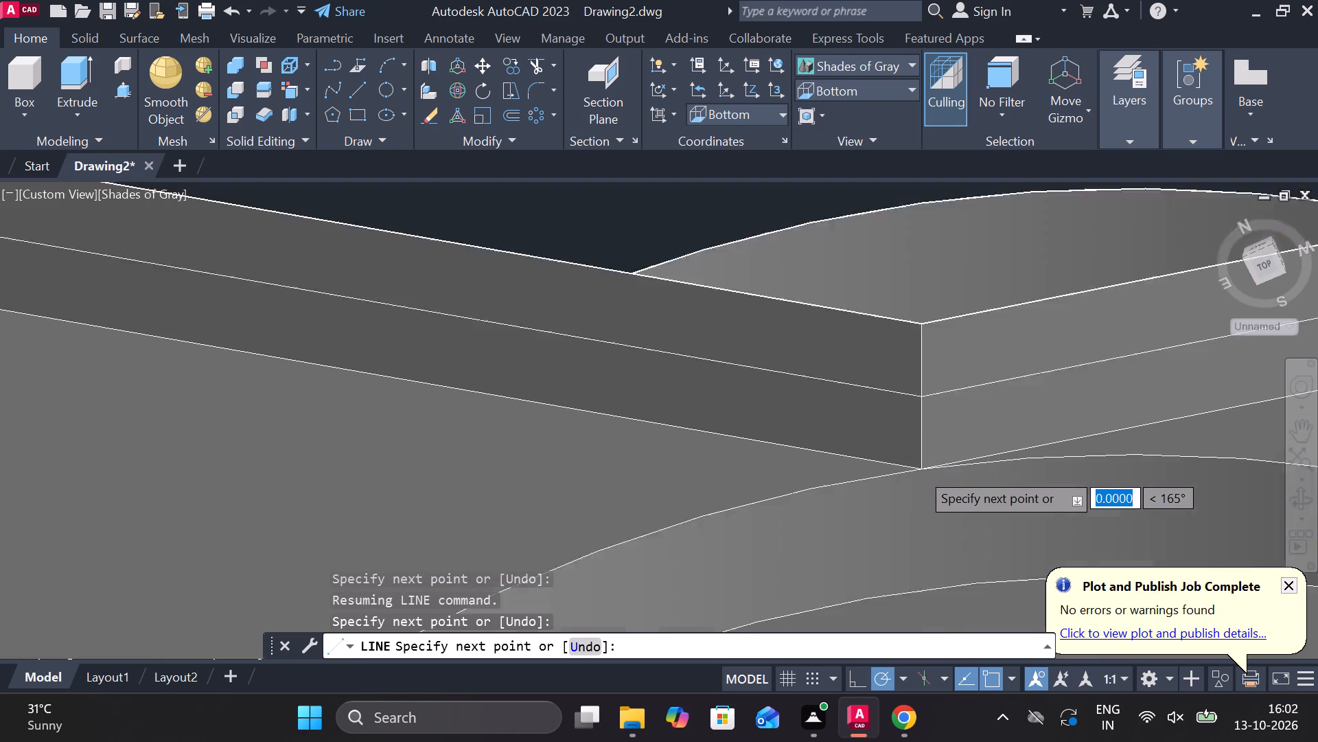
scroll(960, 465, down, 2)
key(Escape)
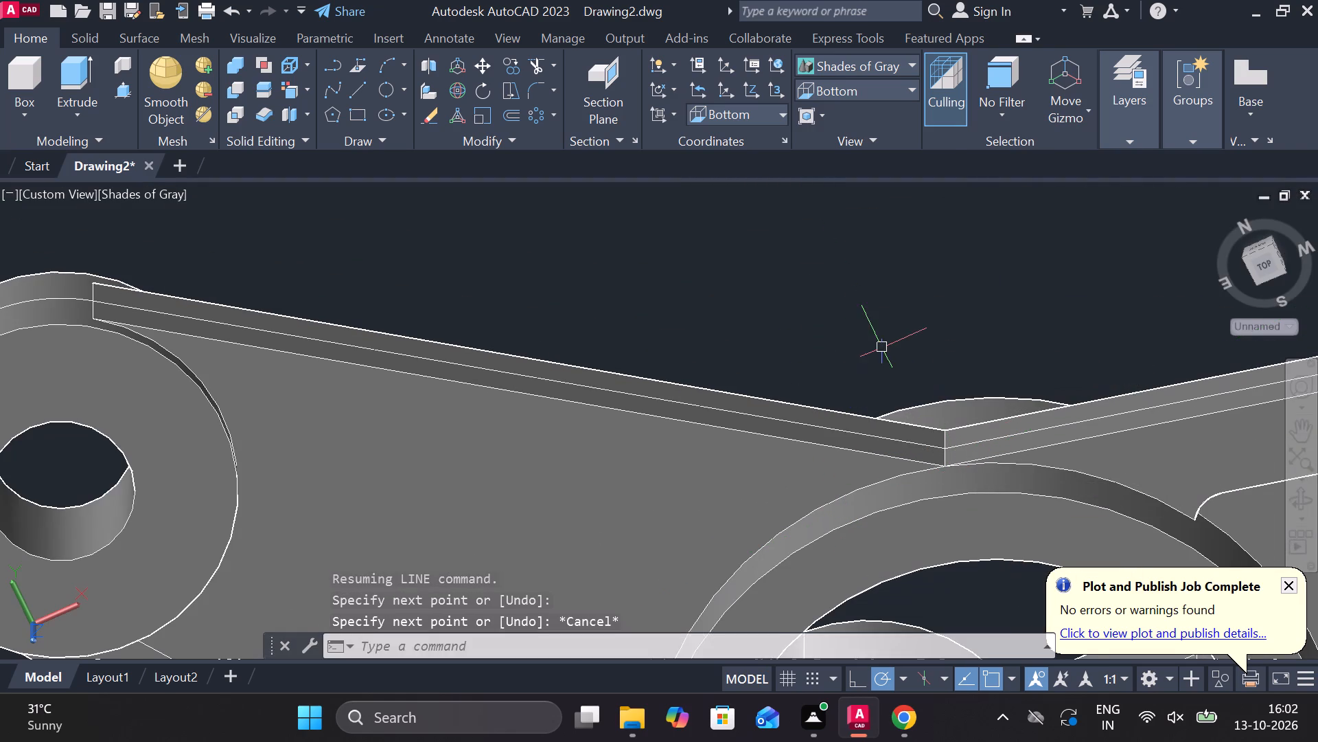
In the 2D Wireframe style, copy the new edge line 10 units inward across the long arm's face.
middle_drag(883, 348, 1082, 278)
scroll(1089, 273, down, 1)
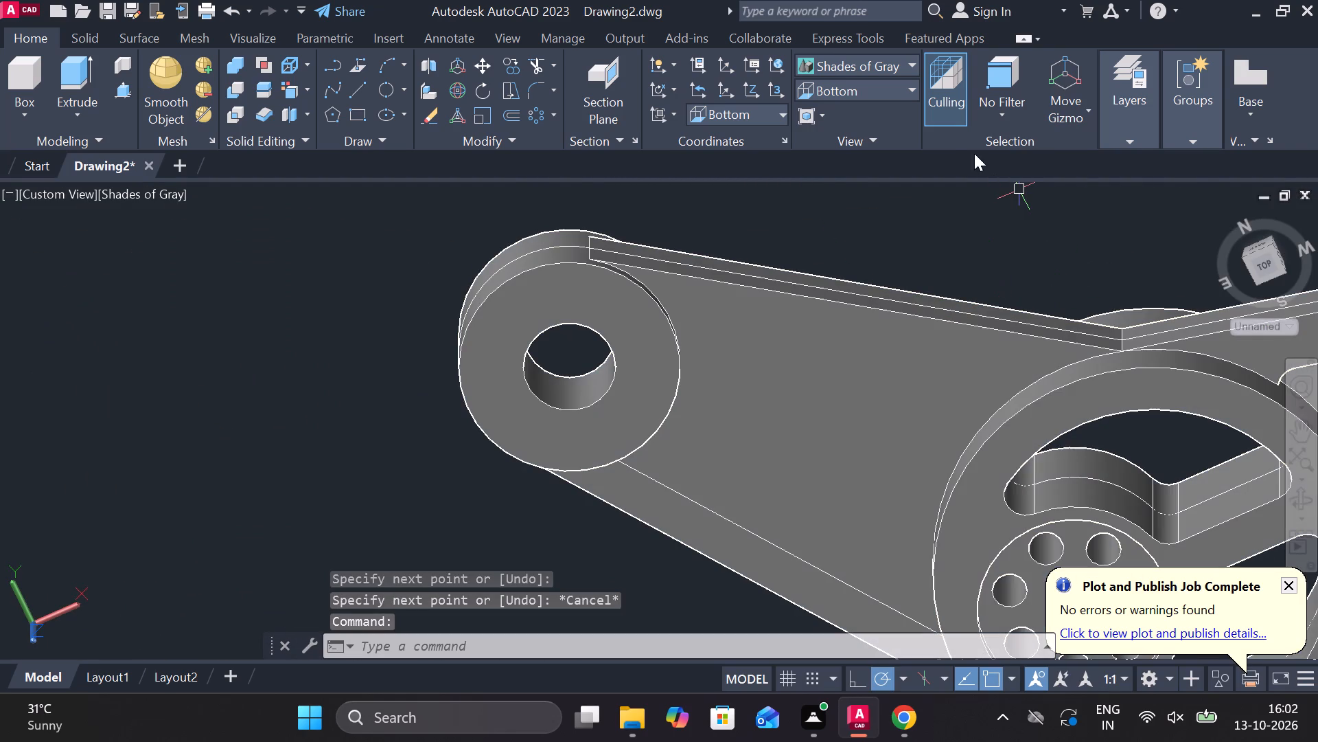
click(888, 67)
click(845, 120)
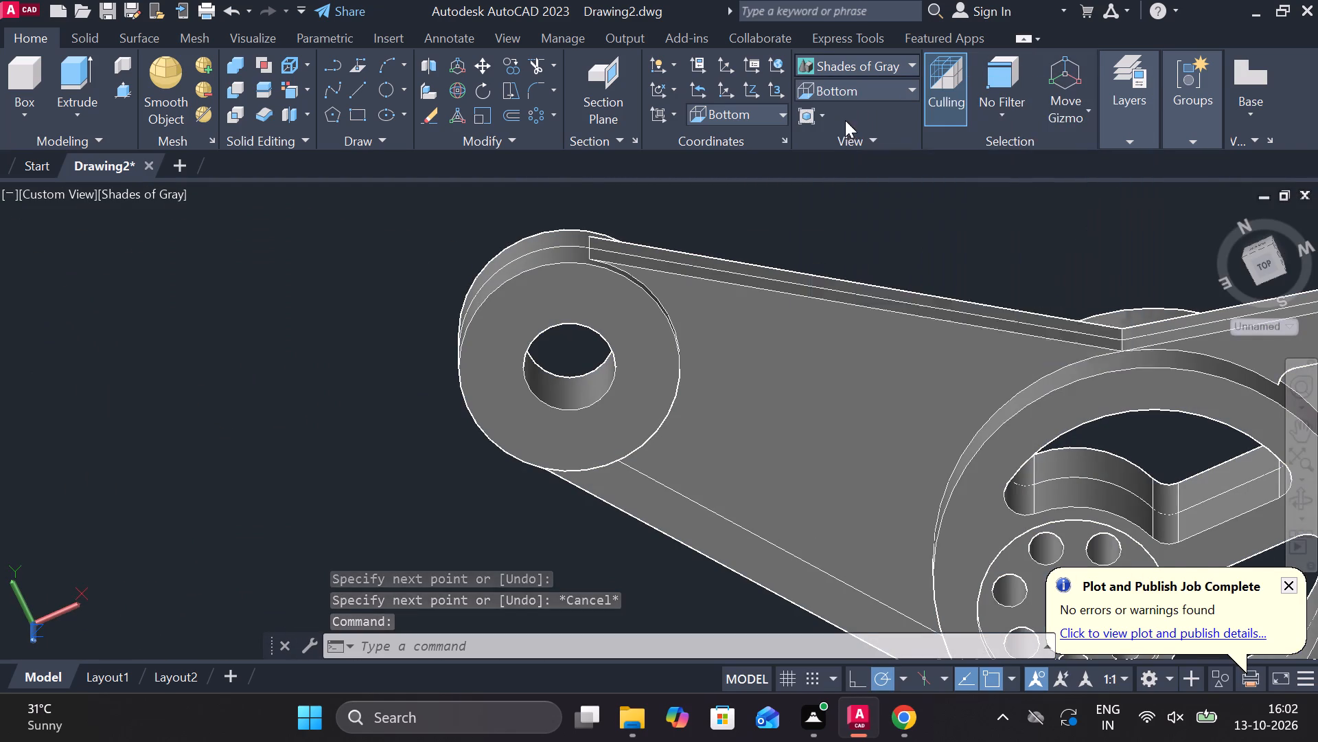
click(831, 304)
text(co)
key(Return)
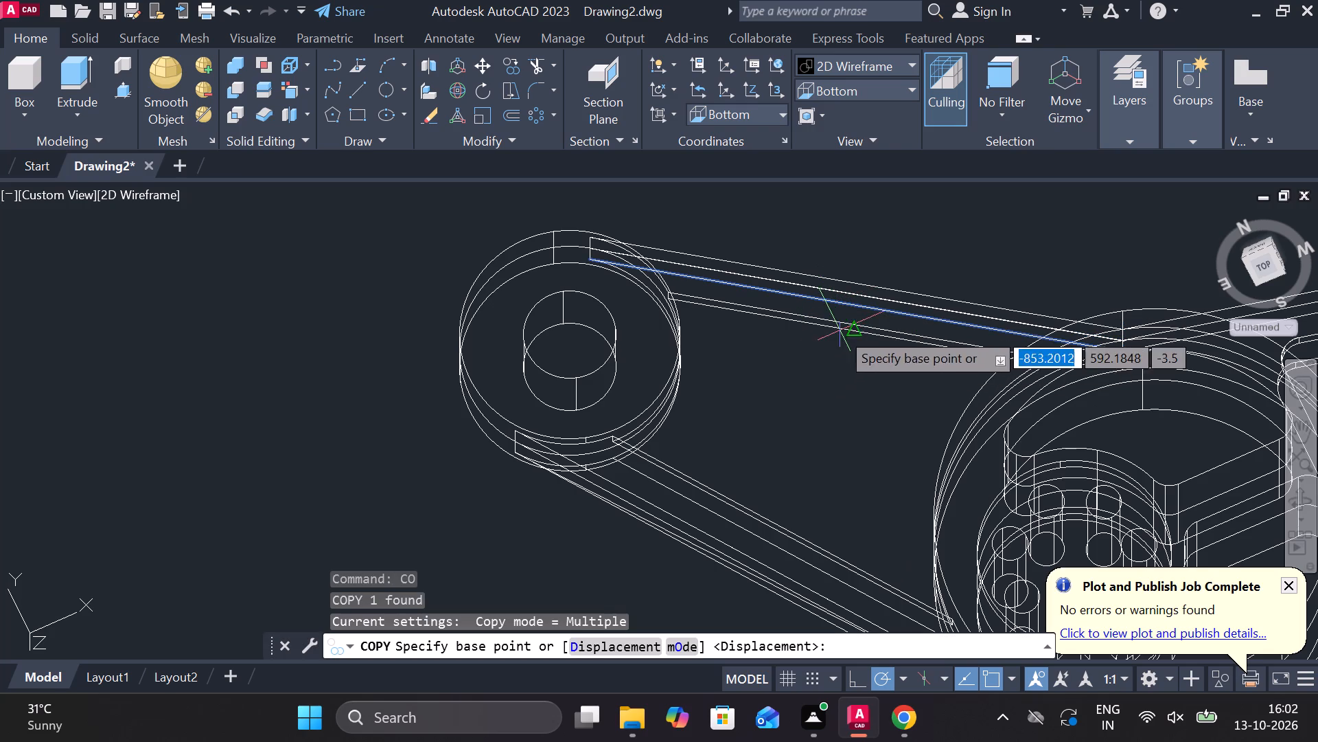
key(Return)
click(860, 299)
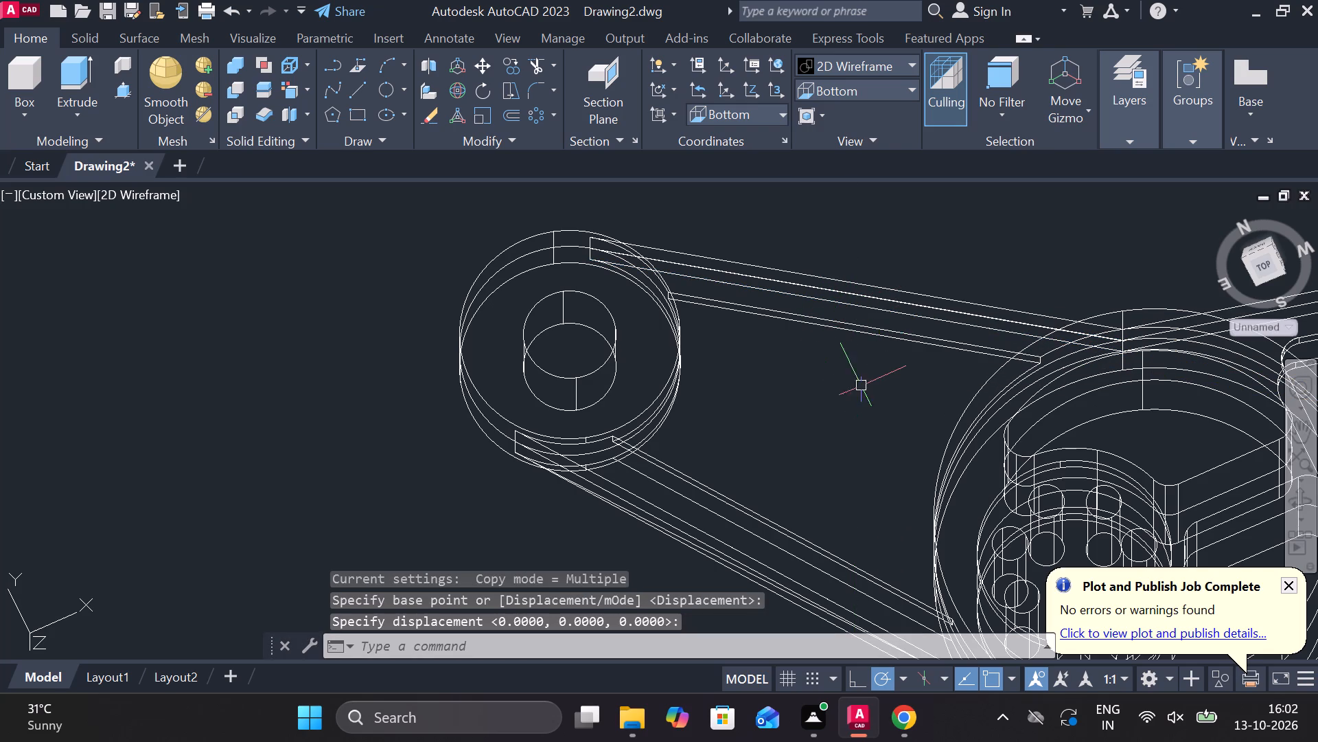
click(813, 295)
text(co)
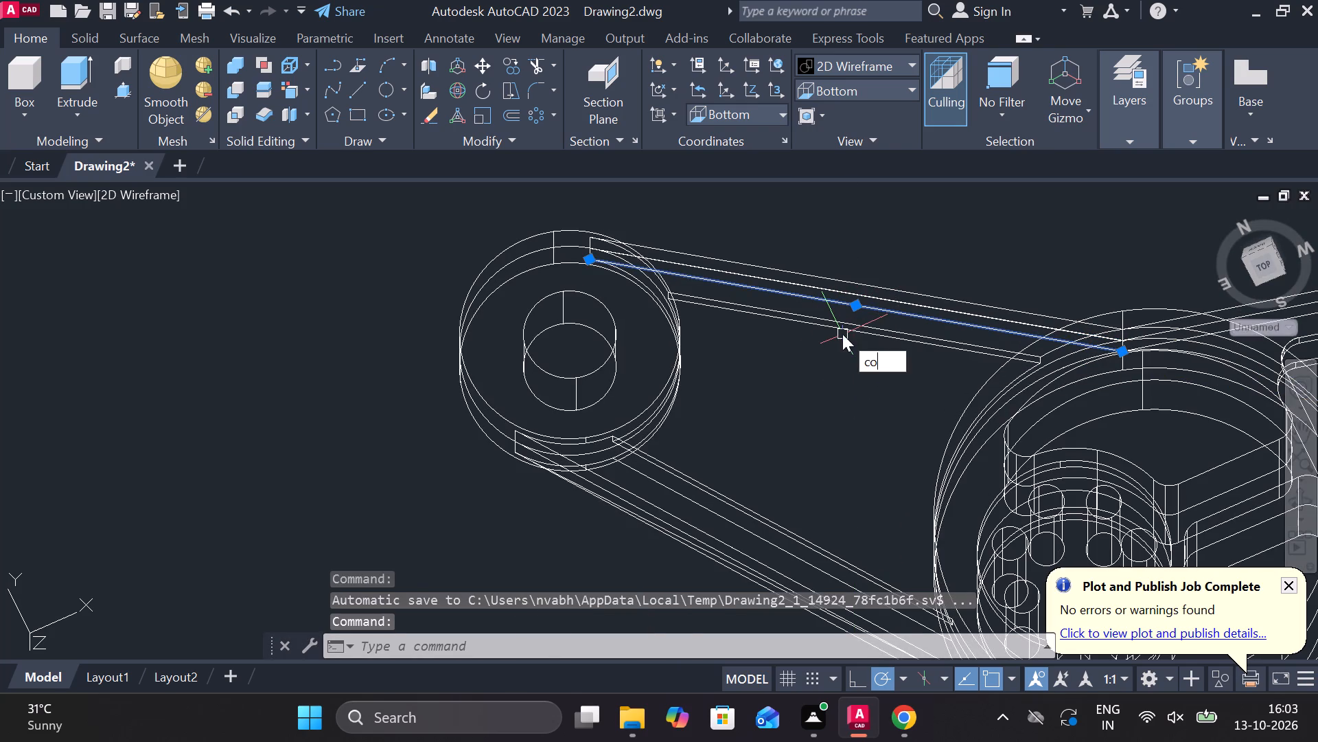
key(Return)
click(853, 306)
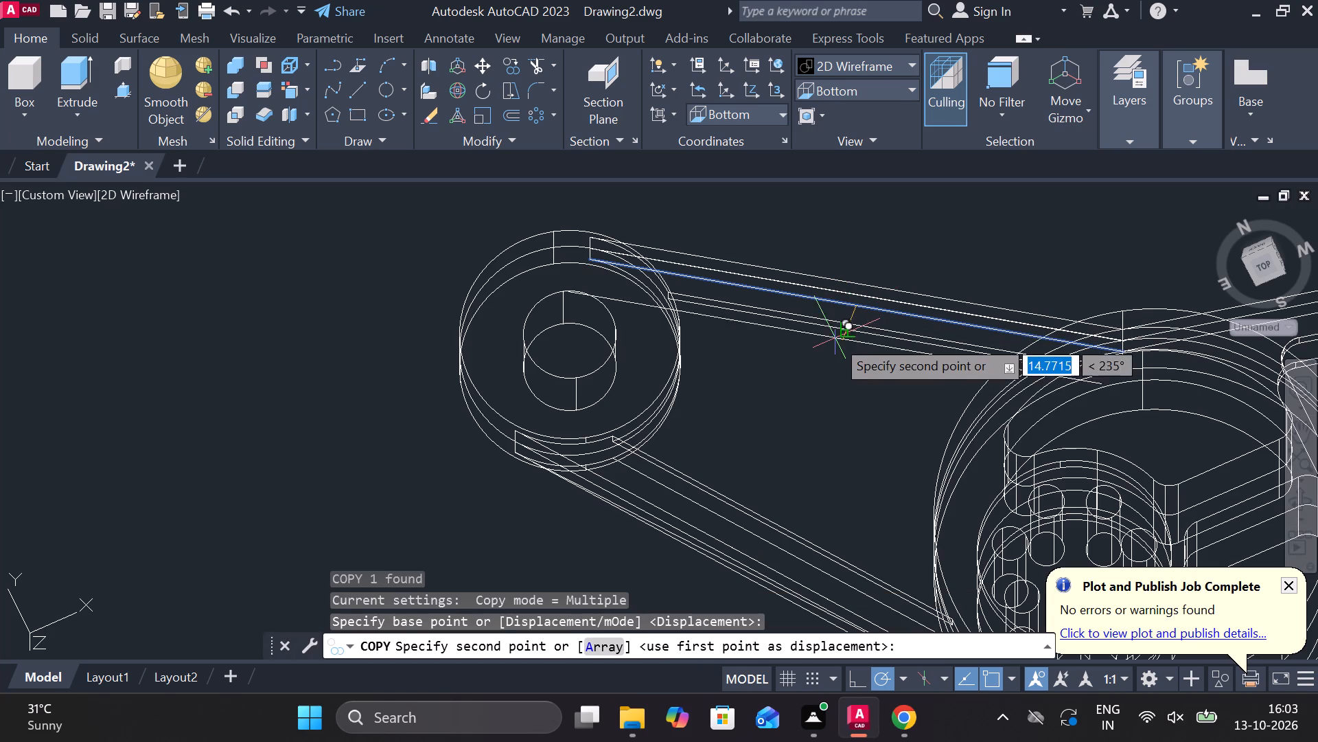
text(10)
key(Return)
key(Escape)
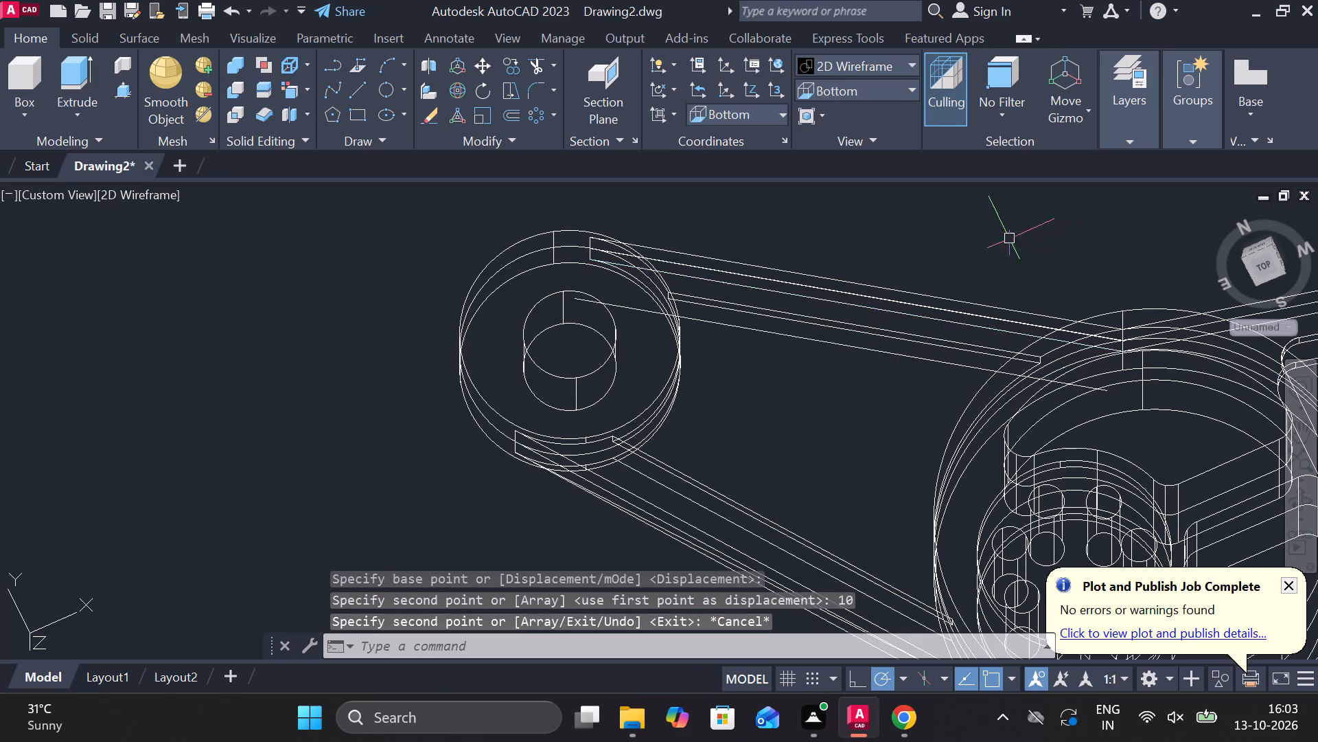
Display the bracket in the Shades of Gray style and check the copied line on the long arm's face.
text(rtrv)
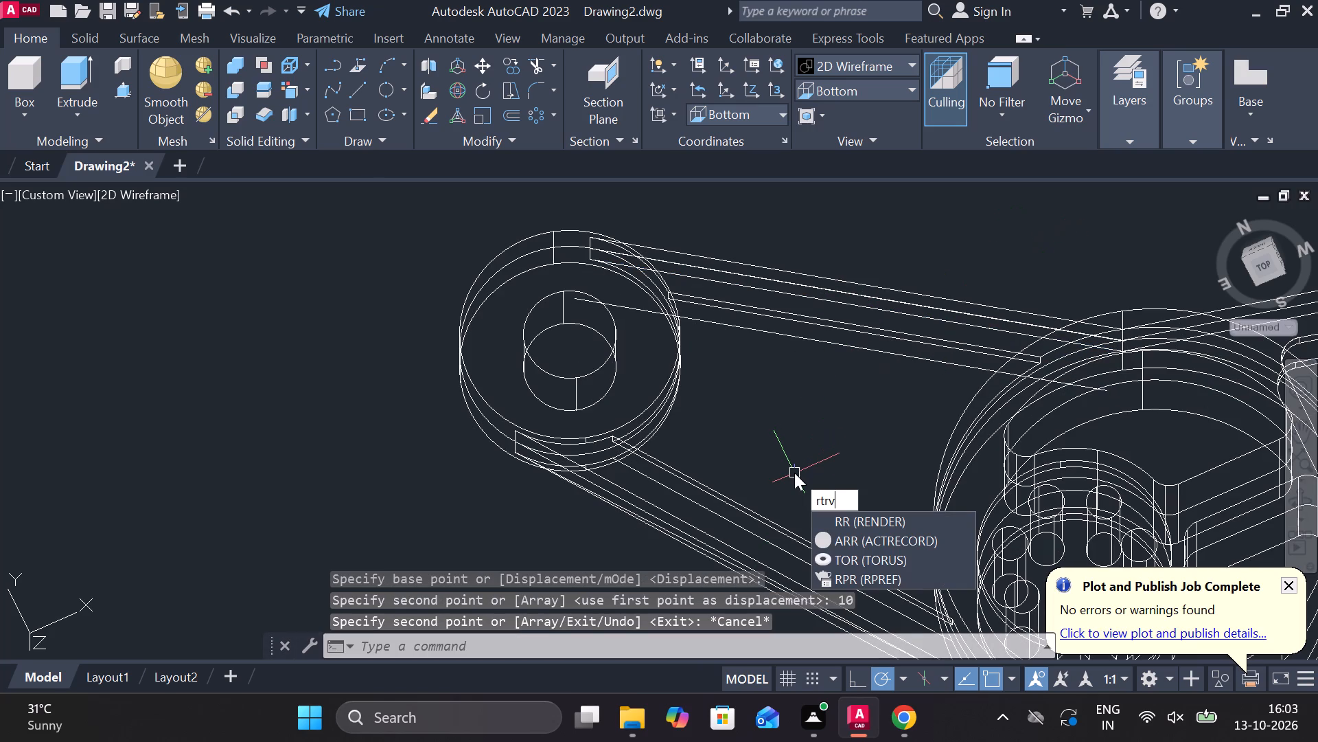
key(BackSpace)
key(BackSpace)
key(BackSpace)
key(BackSpace)
click(861, 55)
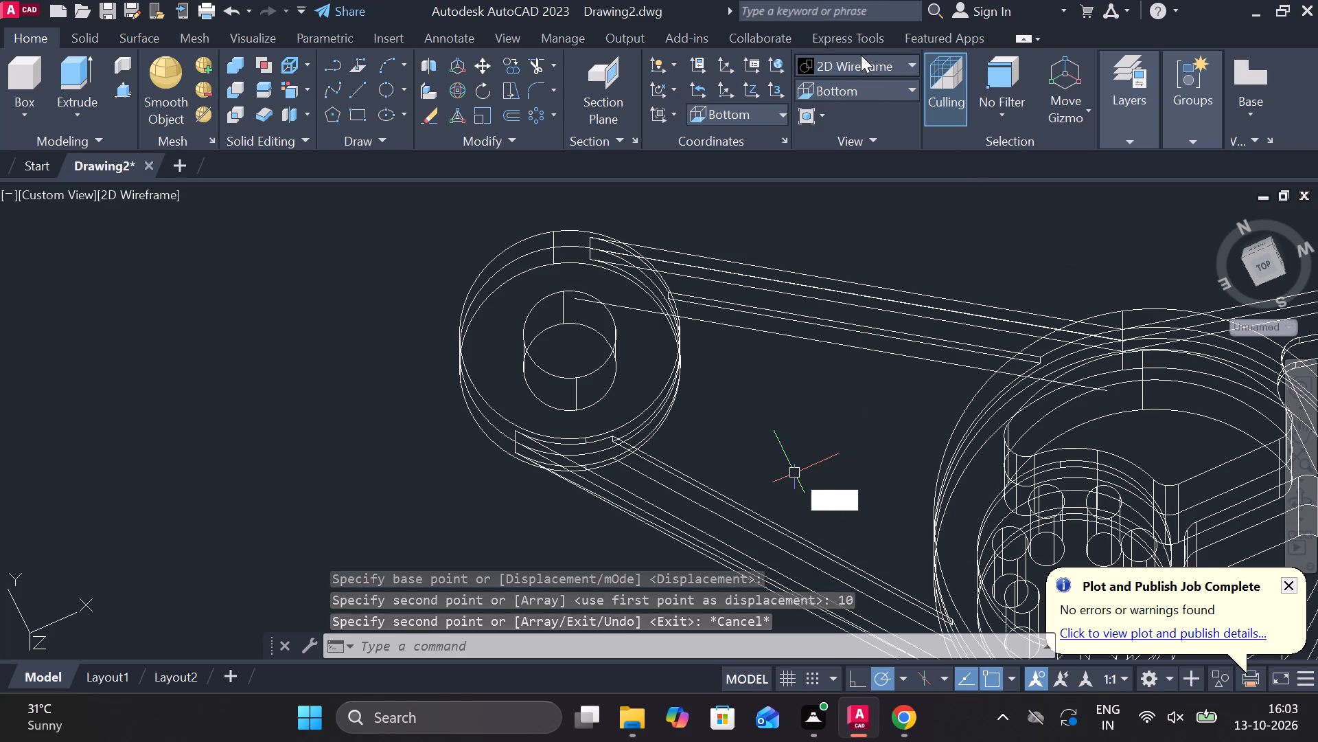
click(902, 69)
click(1002, 169)
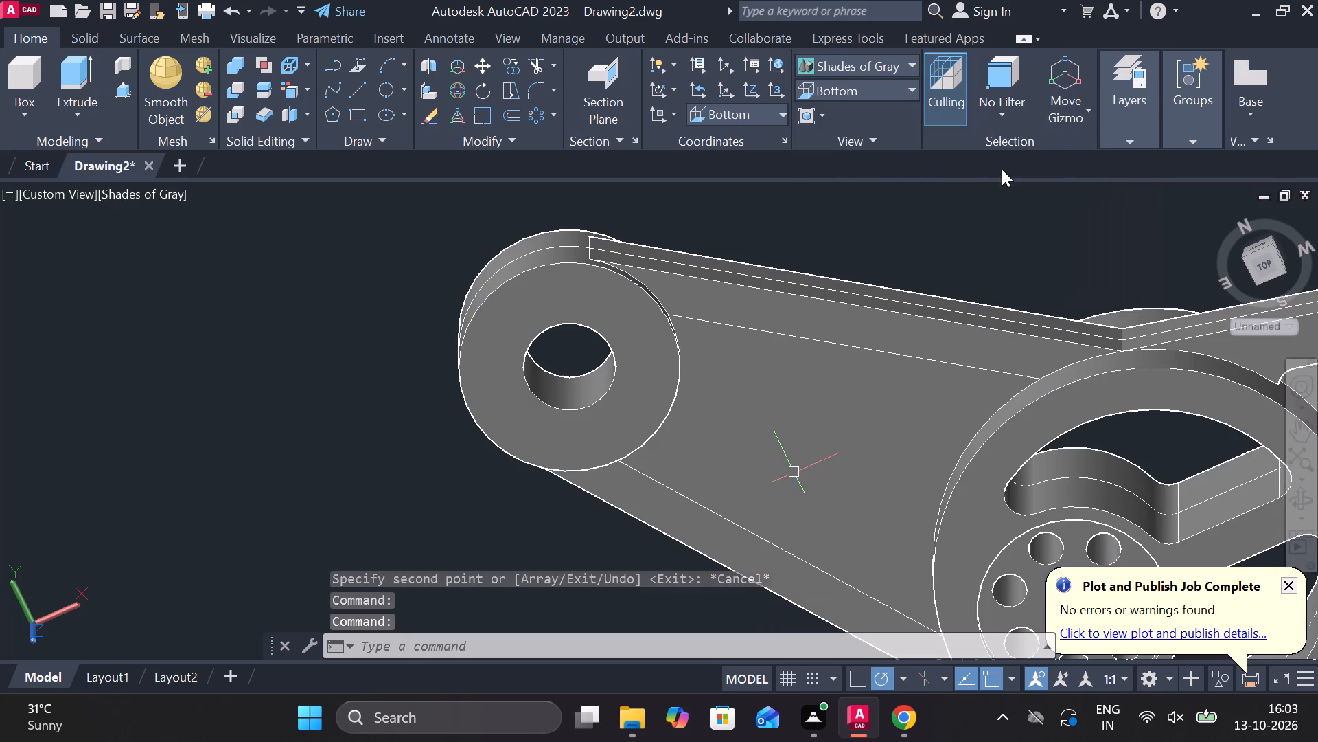
In the 2D Wireframe style, trim both overhanging ends of the copied line at the small boss and hub circles, then restore Shades of Gray.
click(868, 63)
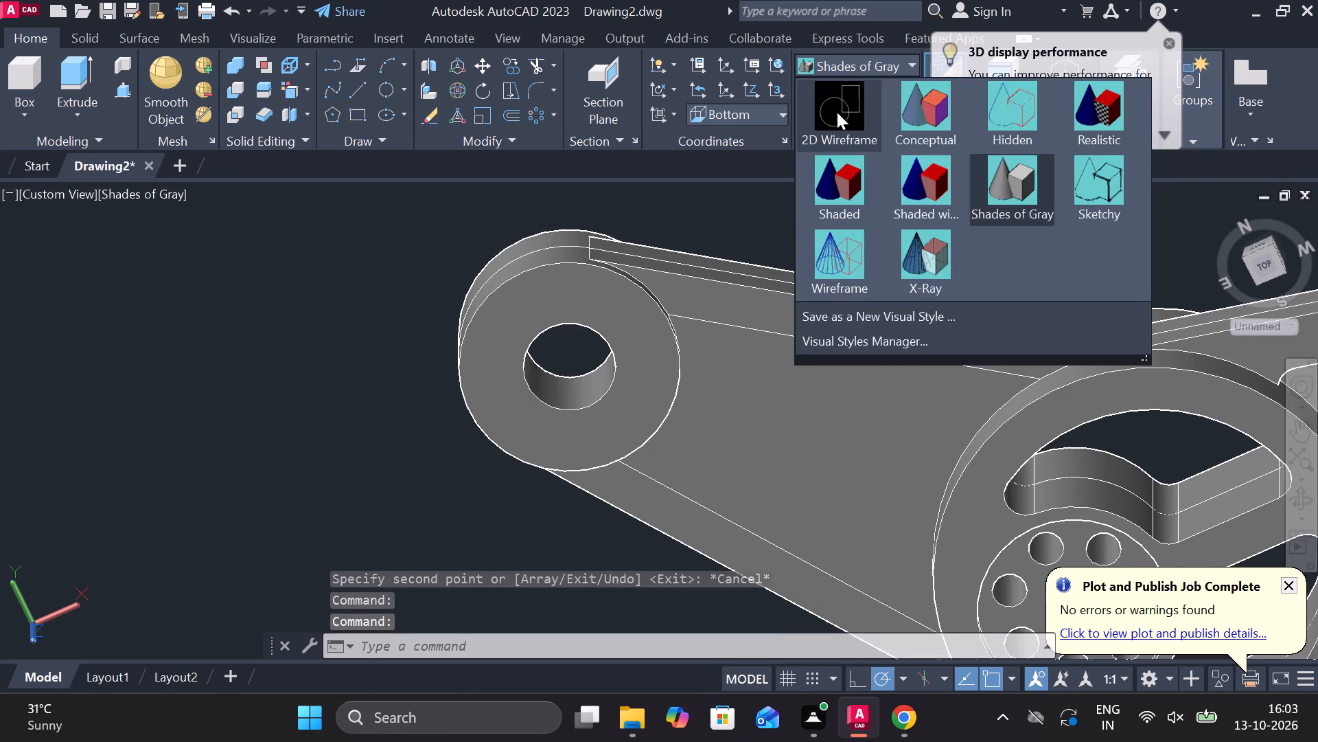
click(837, 112)
text(tr)
key(space)
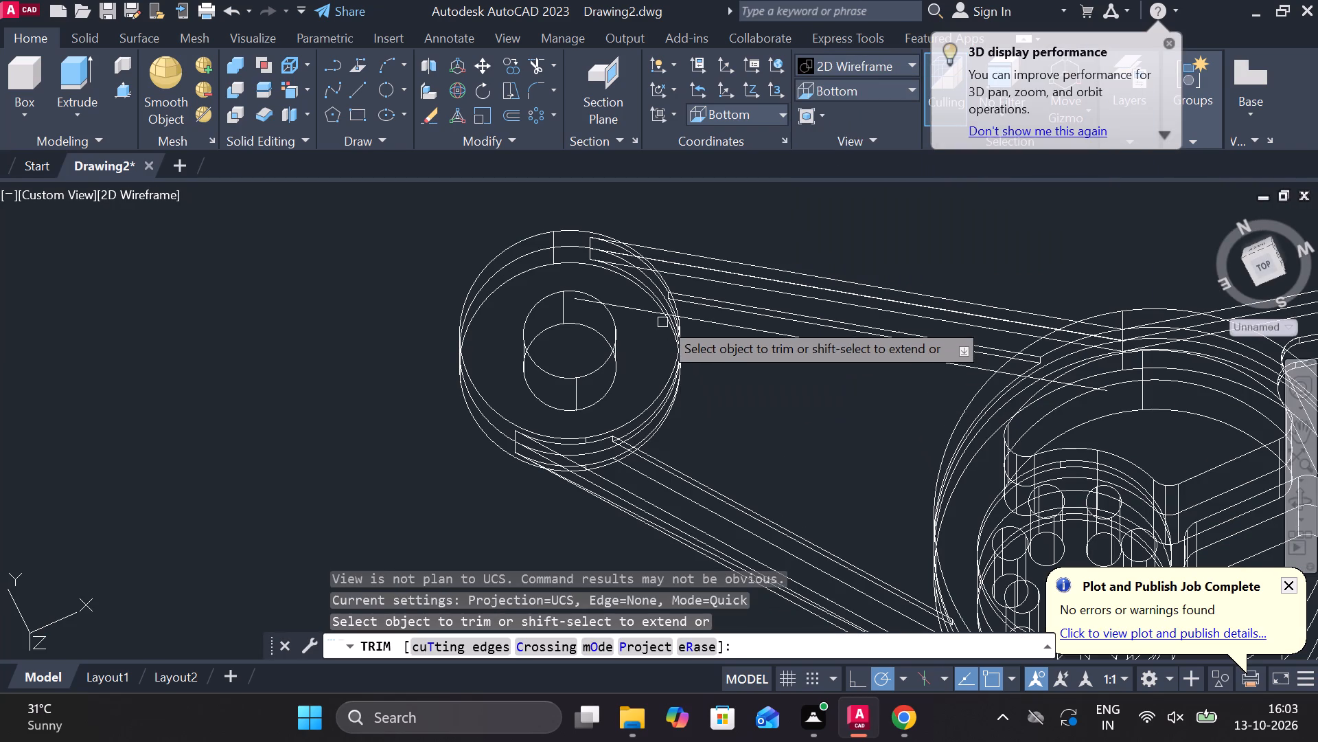
click(662, 315)
click(1012, 376)
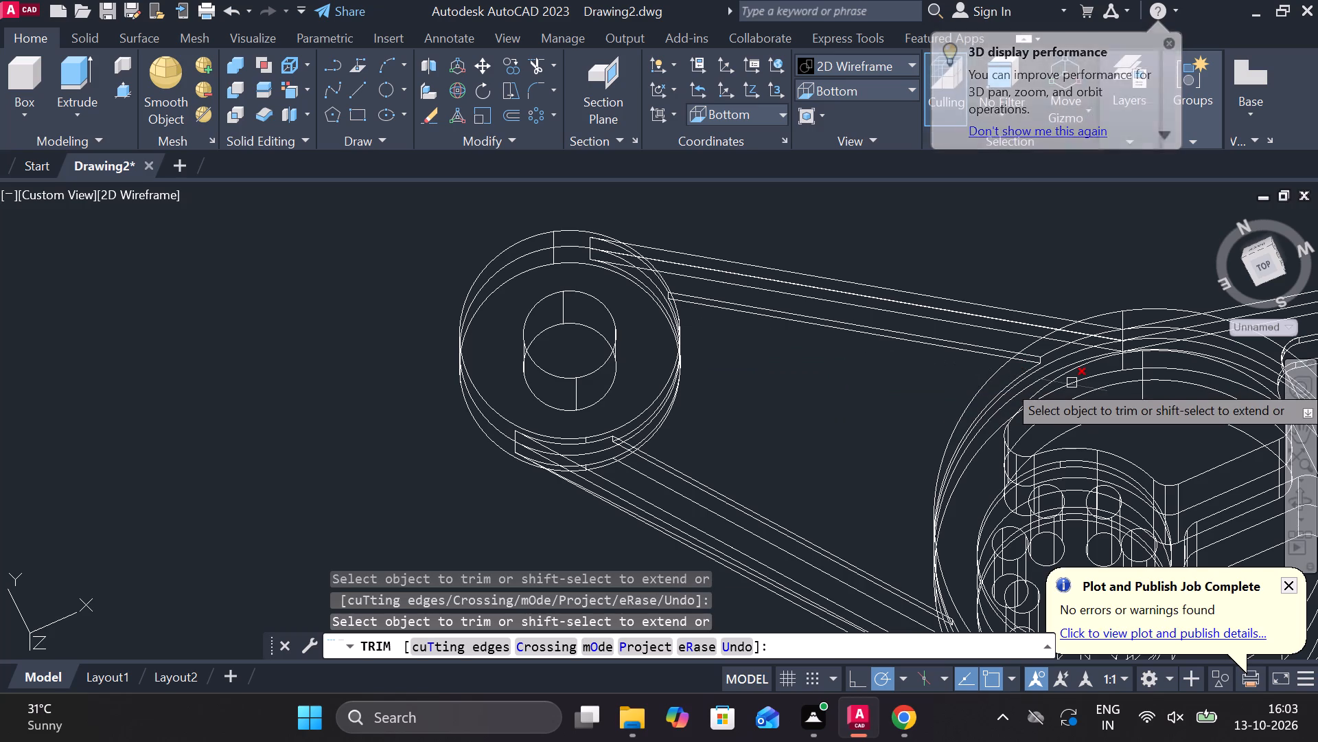
key(ctrl+z)
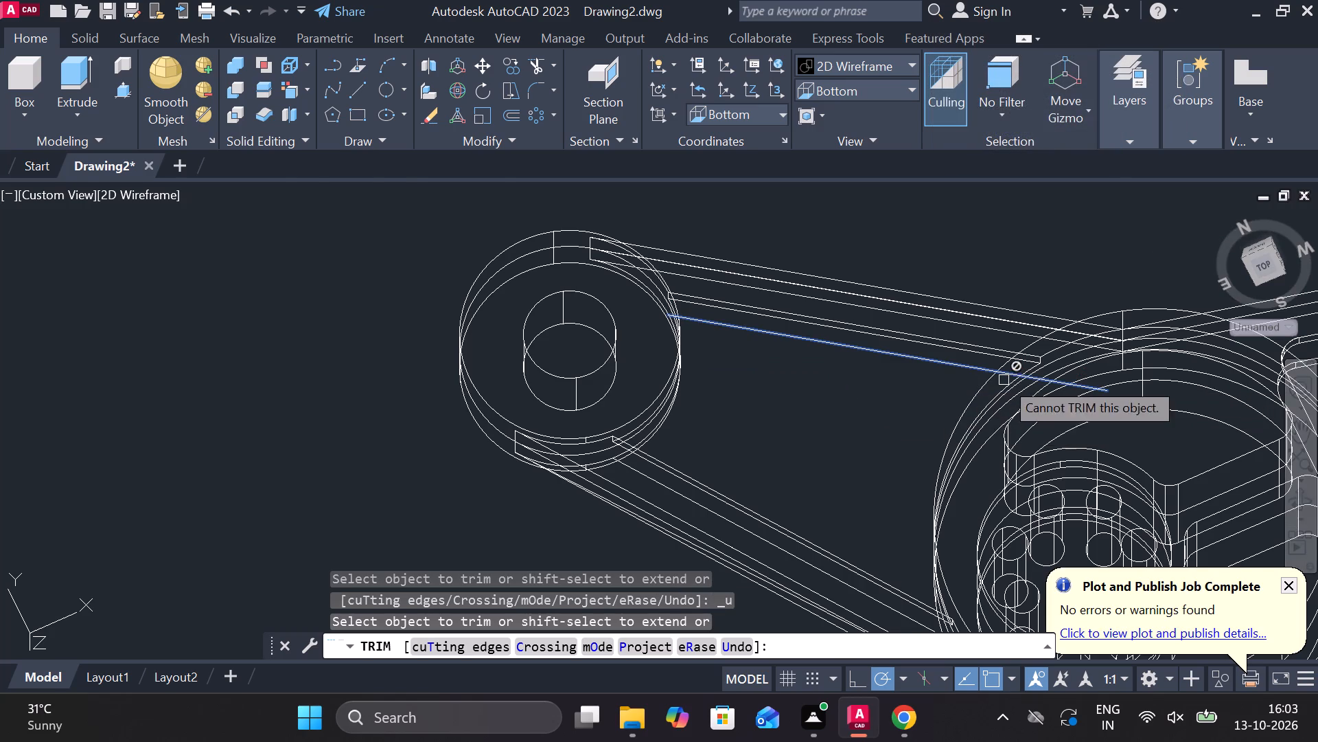
scroll(1076, 403, up, 2)
click(1105, 366)
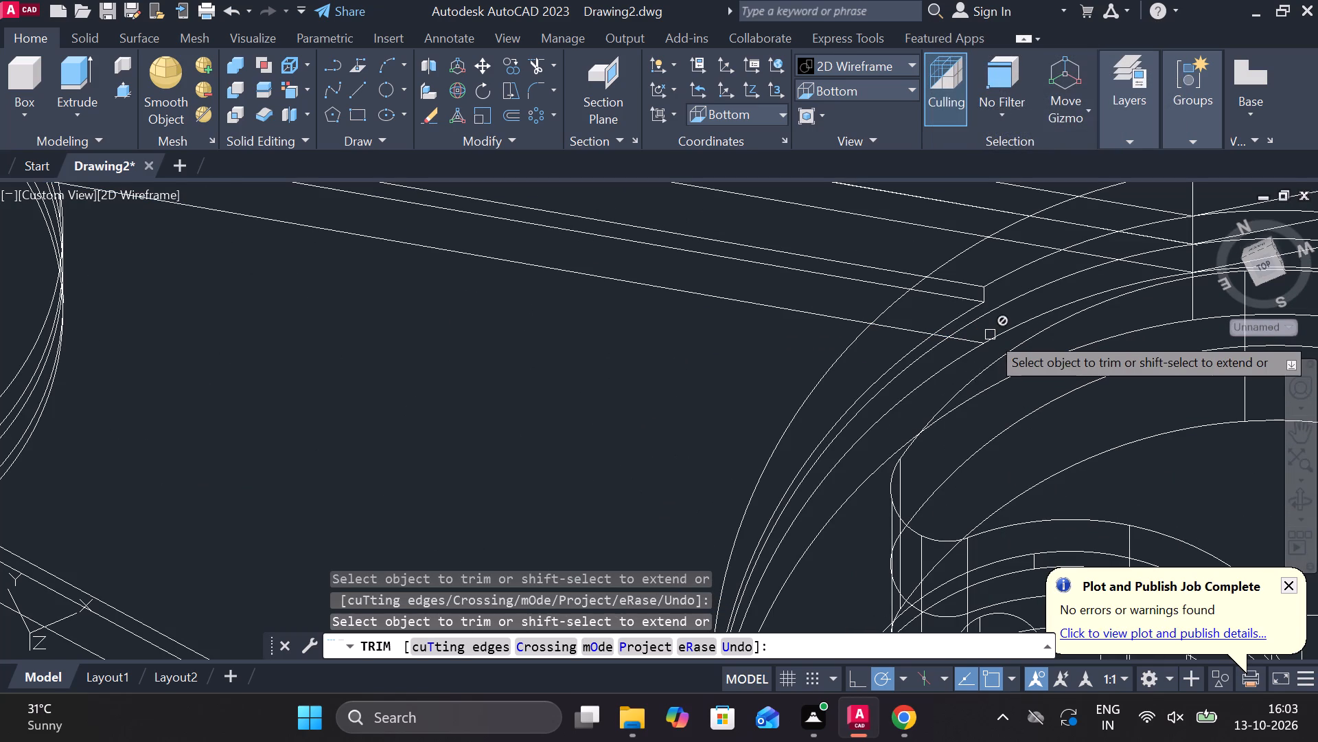
key(Escape)
scroll(1022, 343, down, 2)
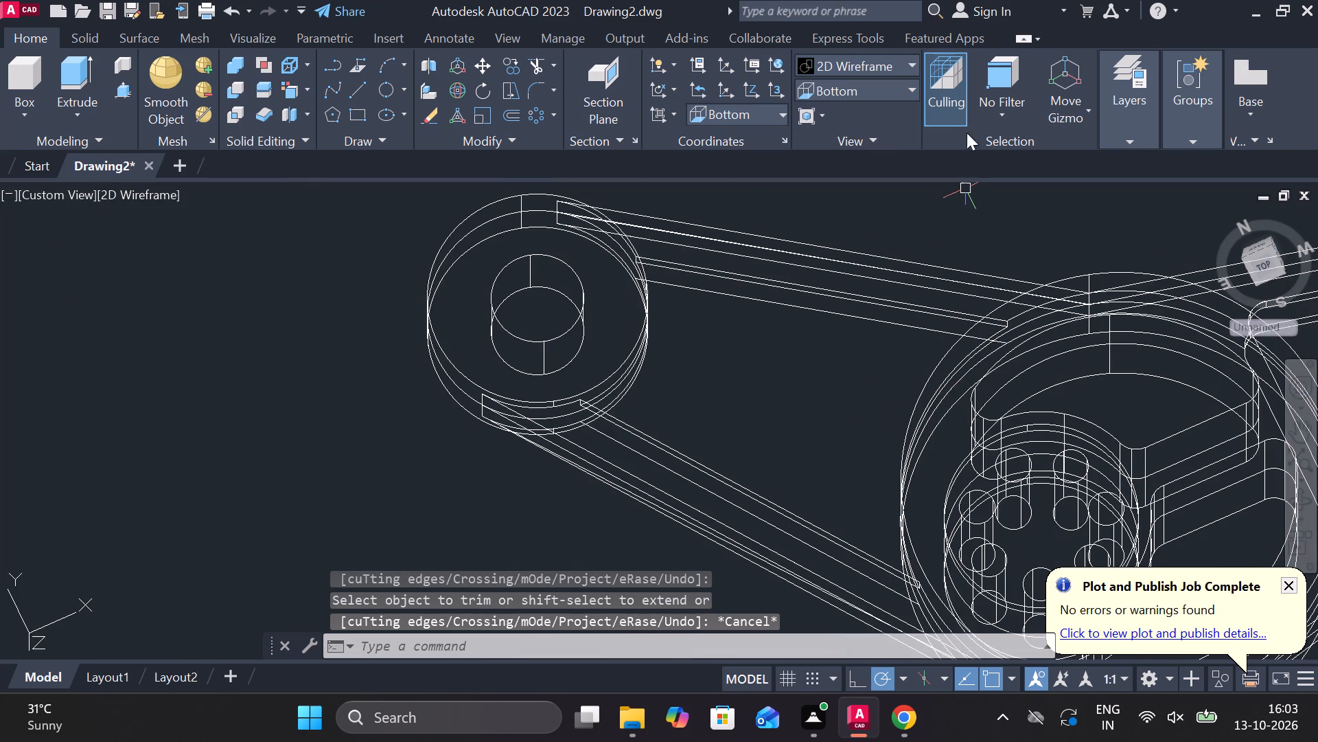
click(897, 56)
click(978, 190)
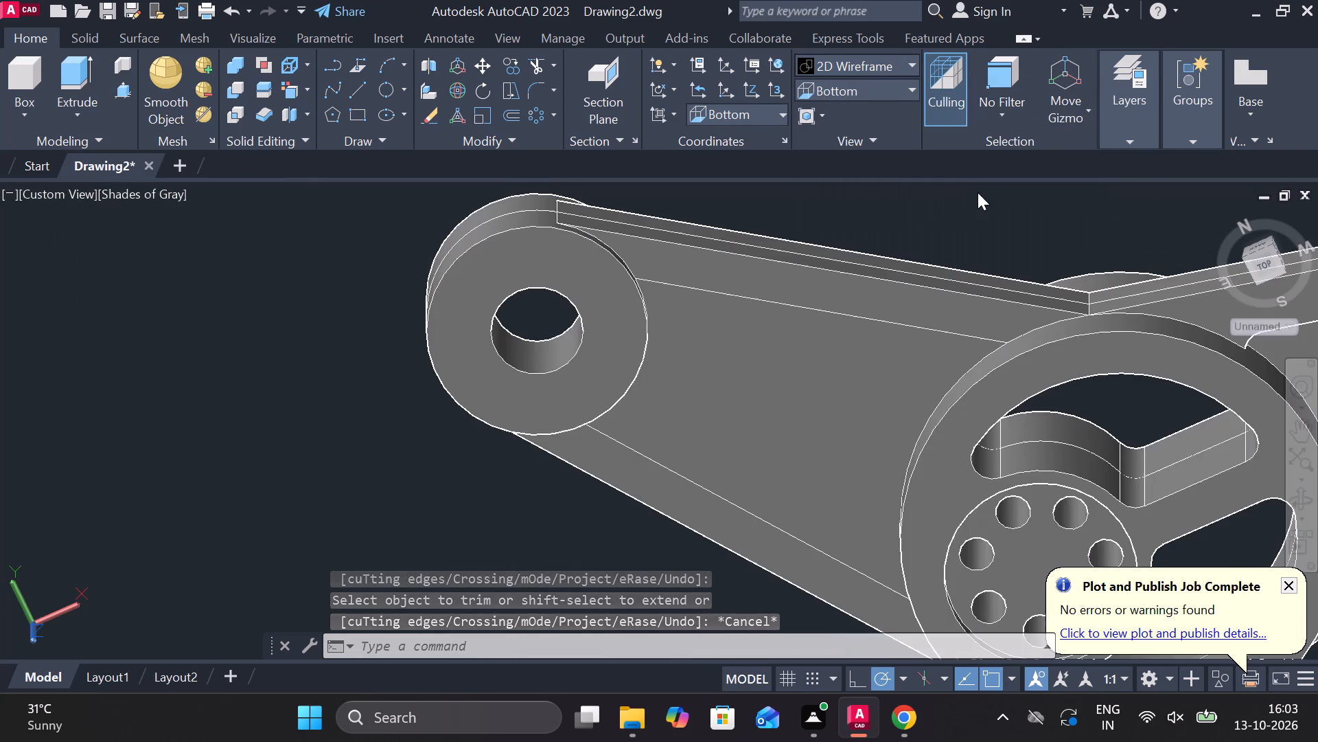
Examine the trimmed line's end at the hub circle and the long arm's edge lines in the 2D Wireframe style.
scroll(840, 459, down, 1)
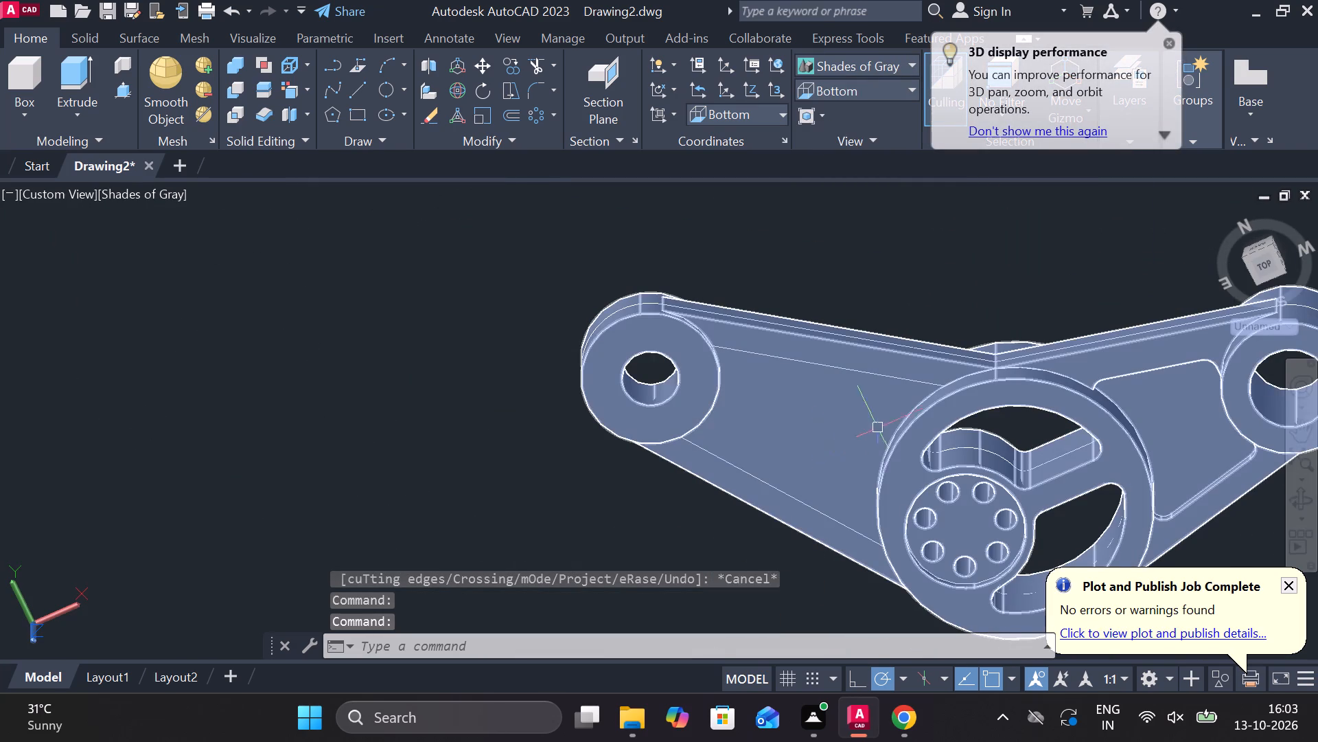
scroll(883, 423, up, 2)
middle_drag(1011, 331, 883, 359)
scroll(883, 359, up, 2)
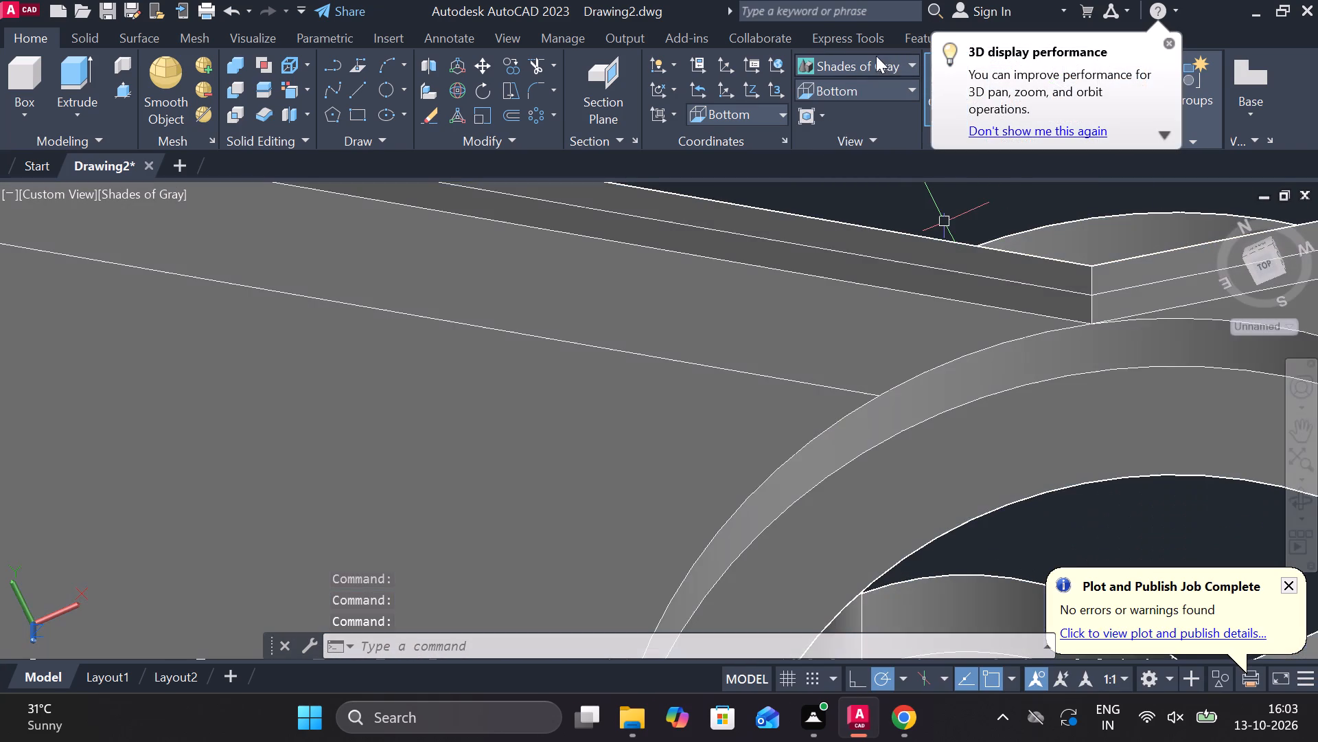
click(841, 72)
click(842, 100)
scroll(894, 473, up, 2)
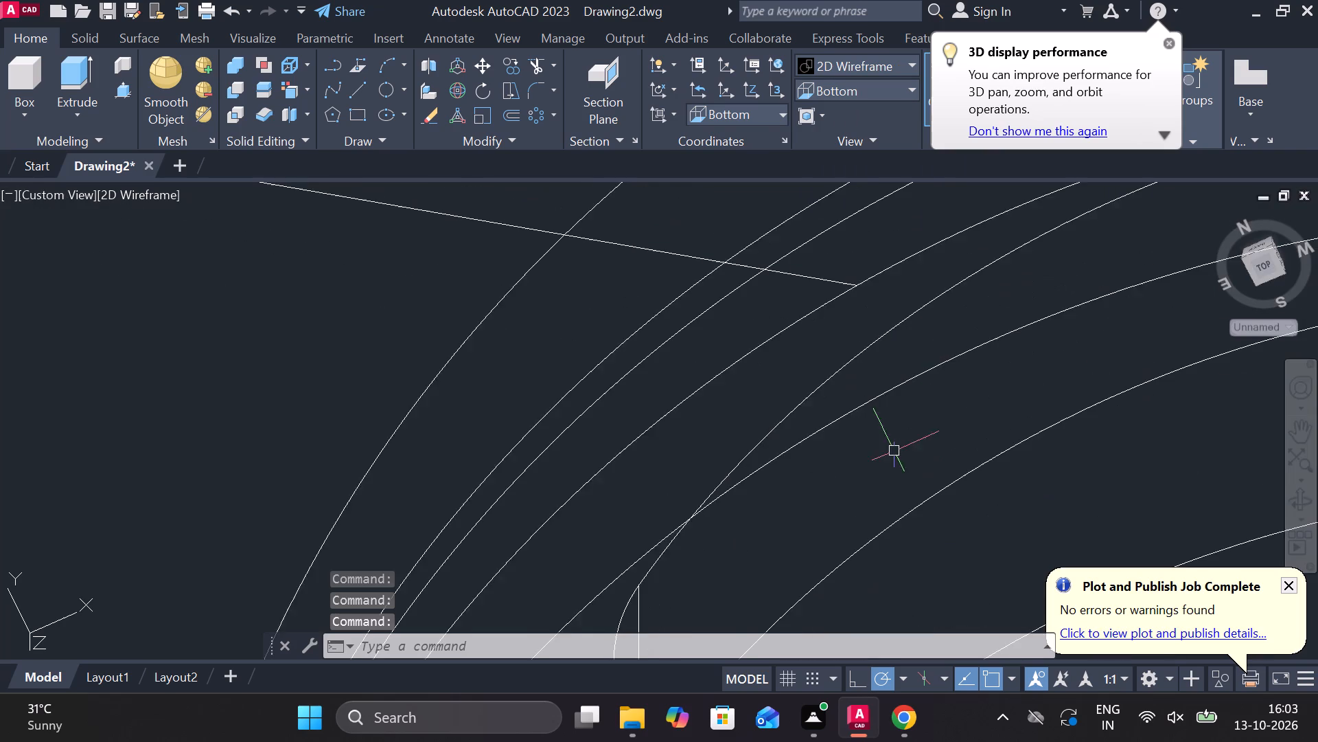
scroll(806, 291, up, 1)
scroll(806, 291, down, 2)
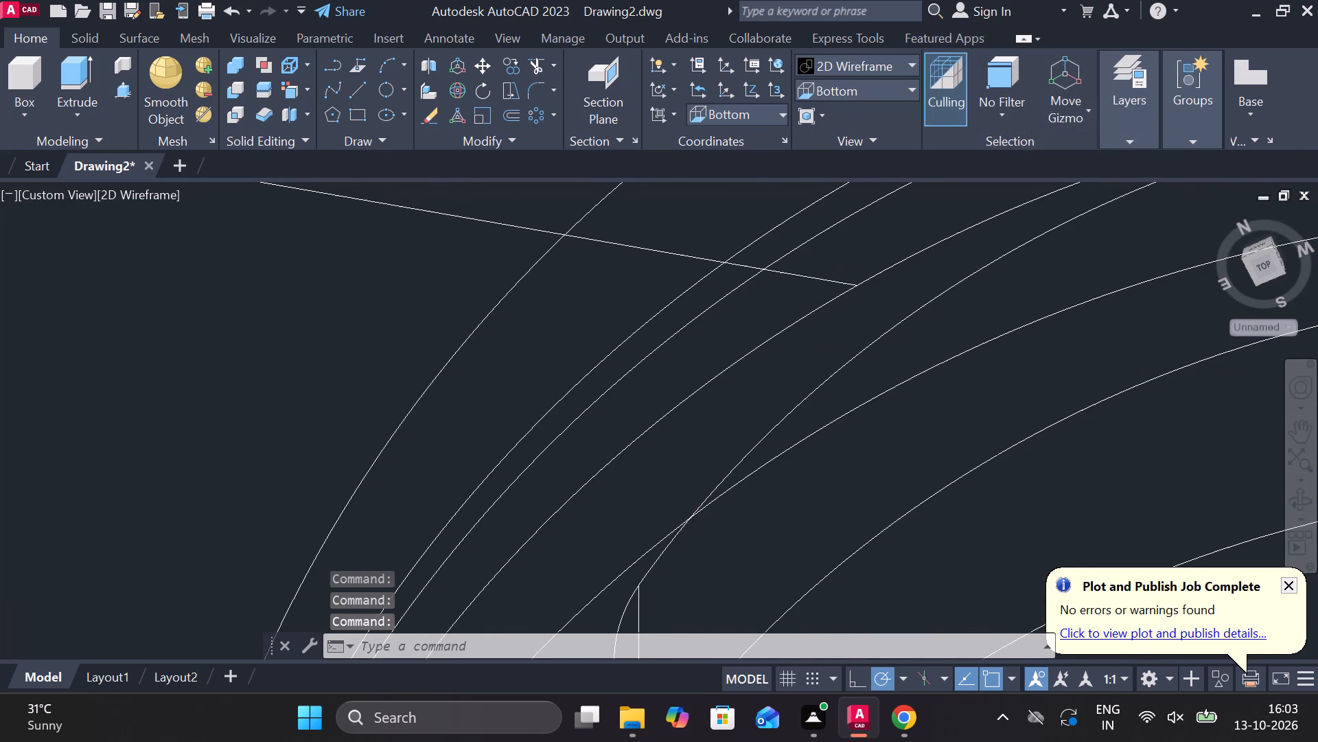
scroll(806, 291, down, 1)
shift+middle_drag(645, 342, 634, 420)
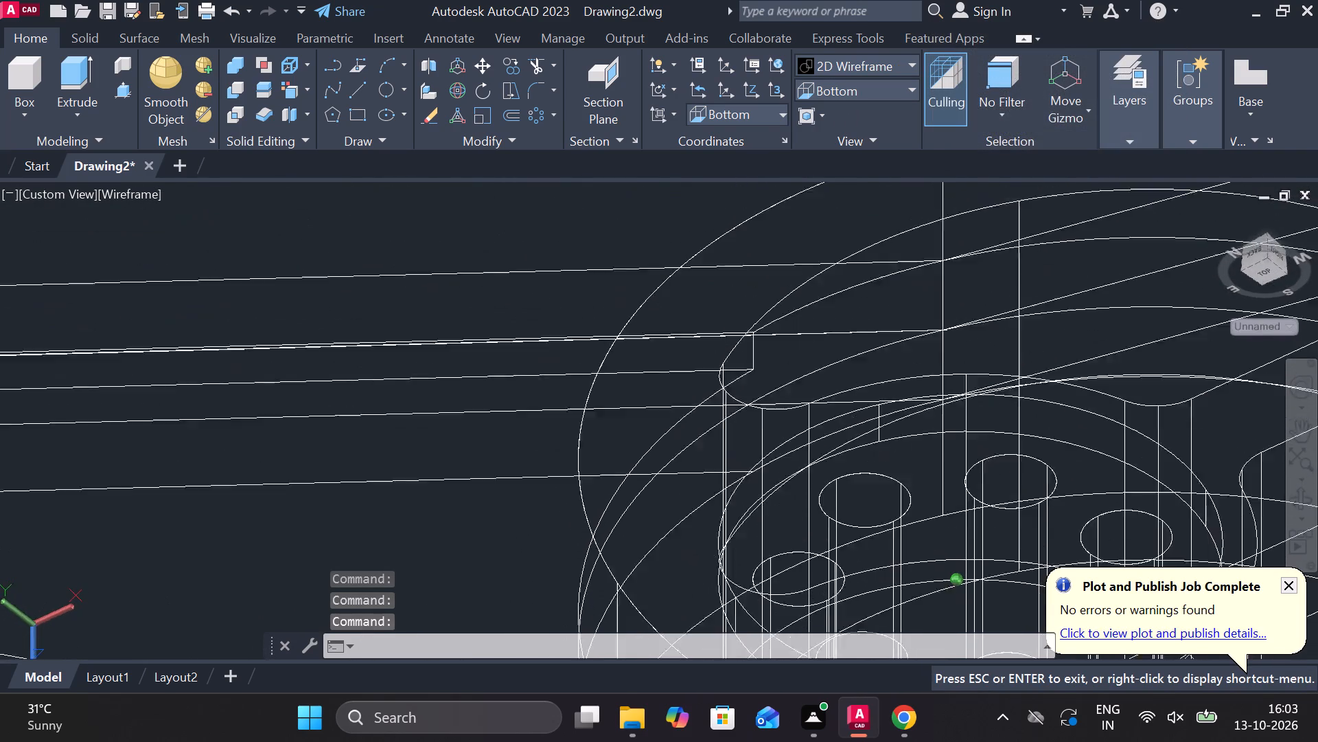
shift+middle_drag(634, 420, 700, 420)
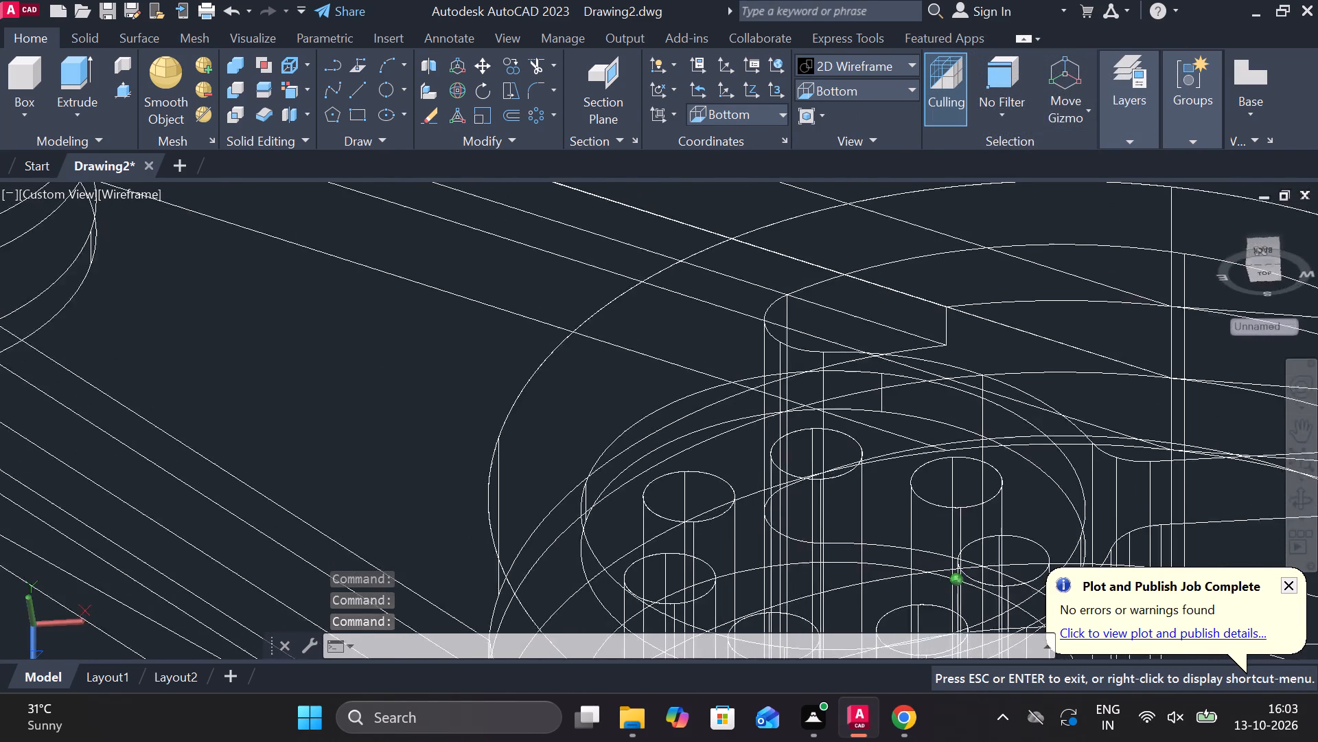
shift+middle_drag(700, 420, 667, 425)
scroll(671, 427, down, 1)
middle_drag(586, 453, 612, 495)
shift+scroll(588, 455, down, 1)
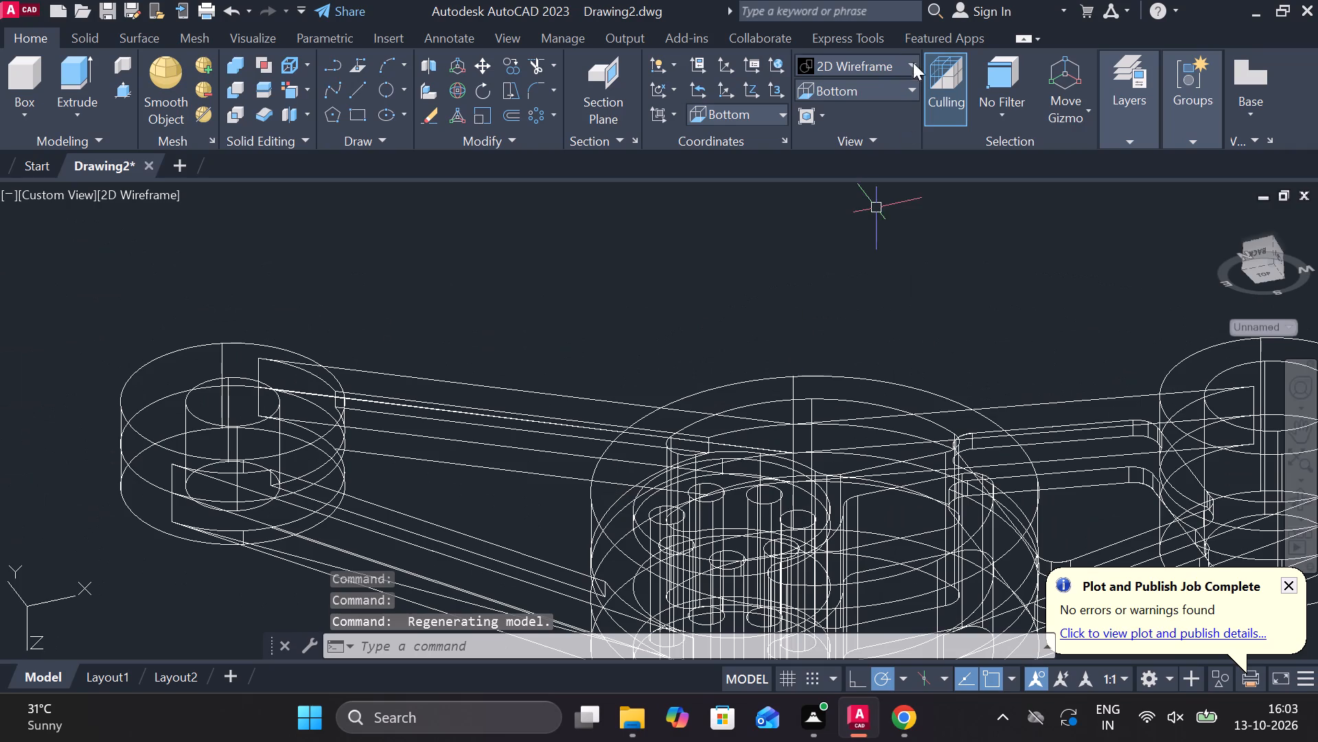
In the Shades of Gray style, press-pull the bounded area between the long arm's two inner lines by 4 units to recess it.
click(877, 53)
click(906, 65)
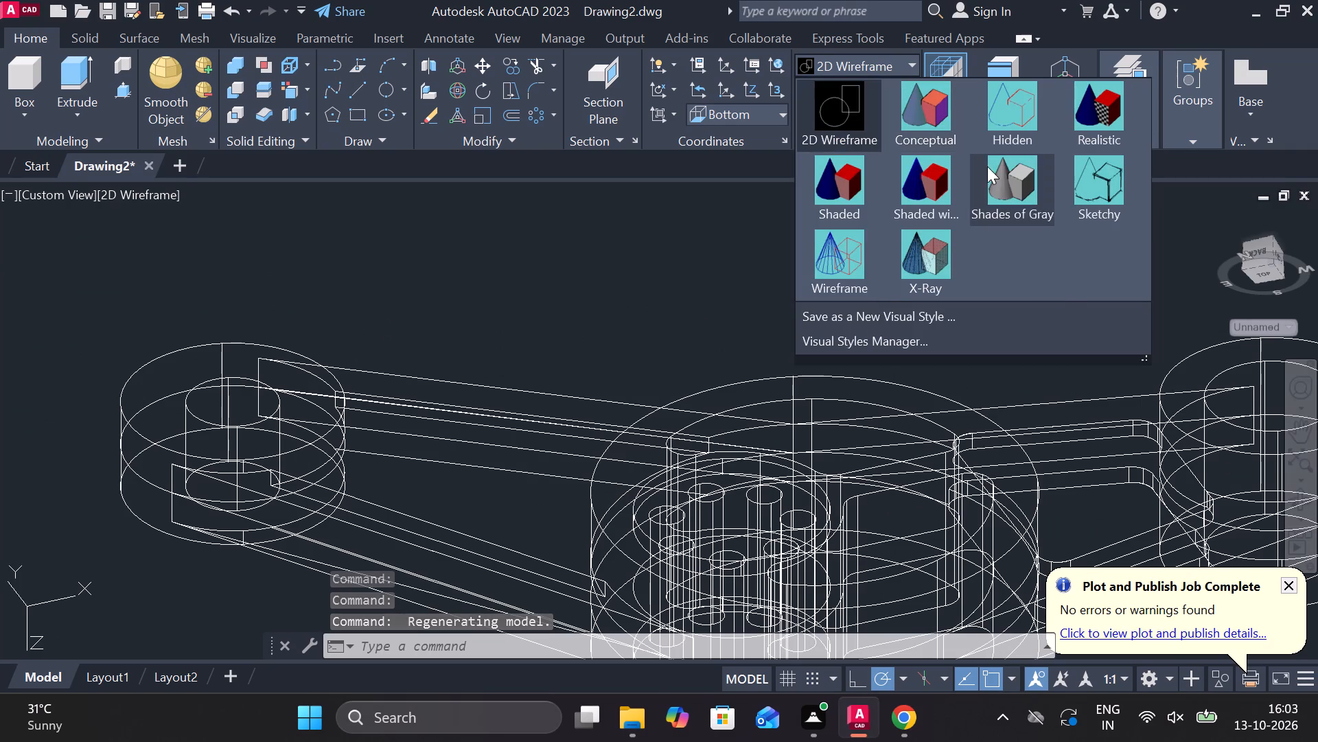
click(1005, 170)
middle_drag(516, 497, 792, 337)
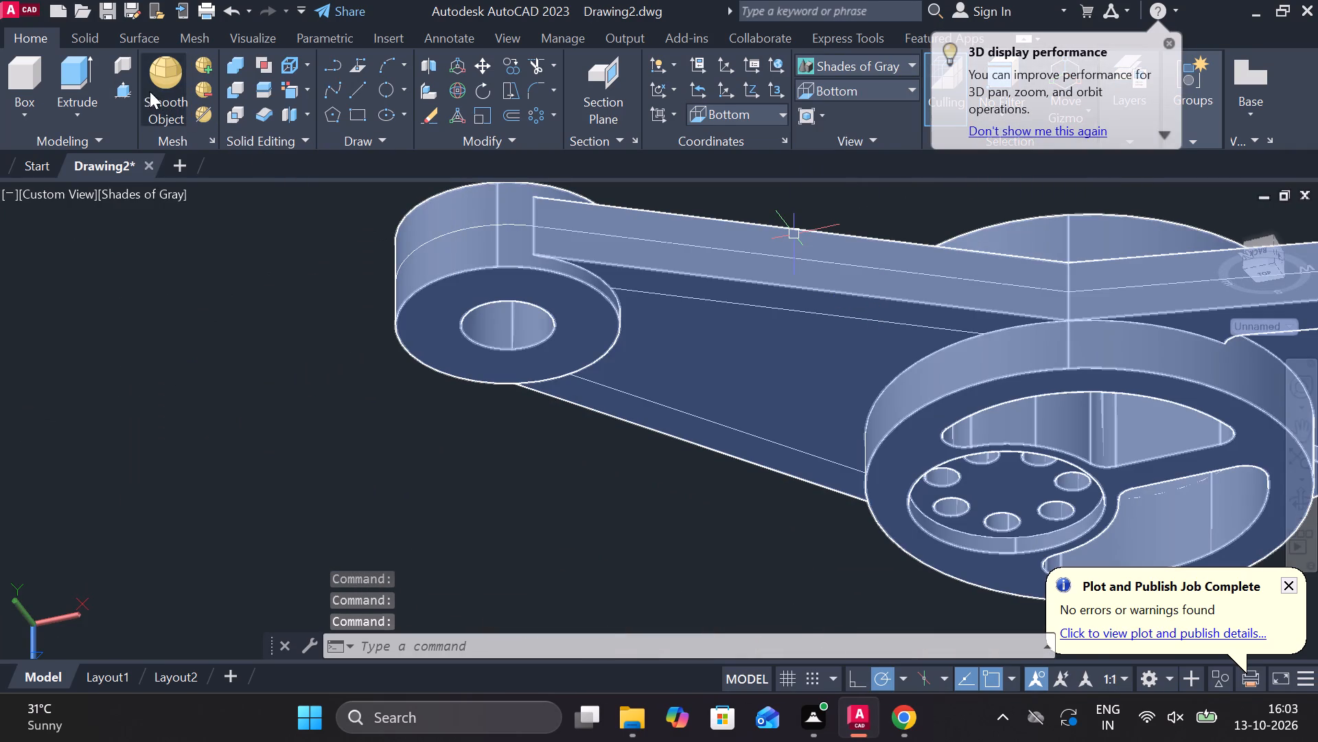
click(126, 93)
click(822, 412)
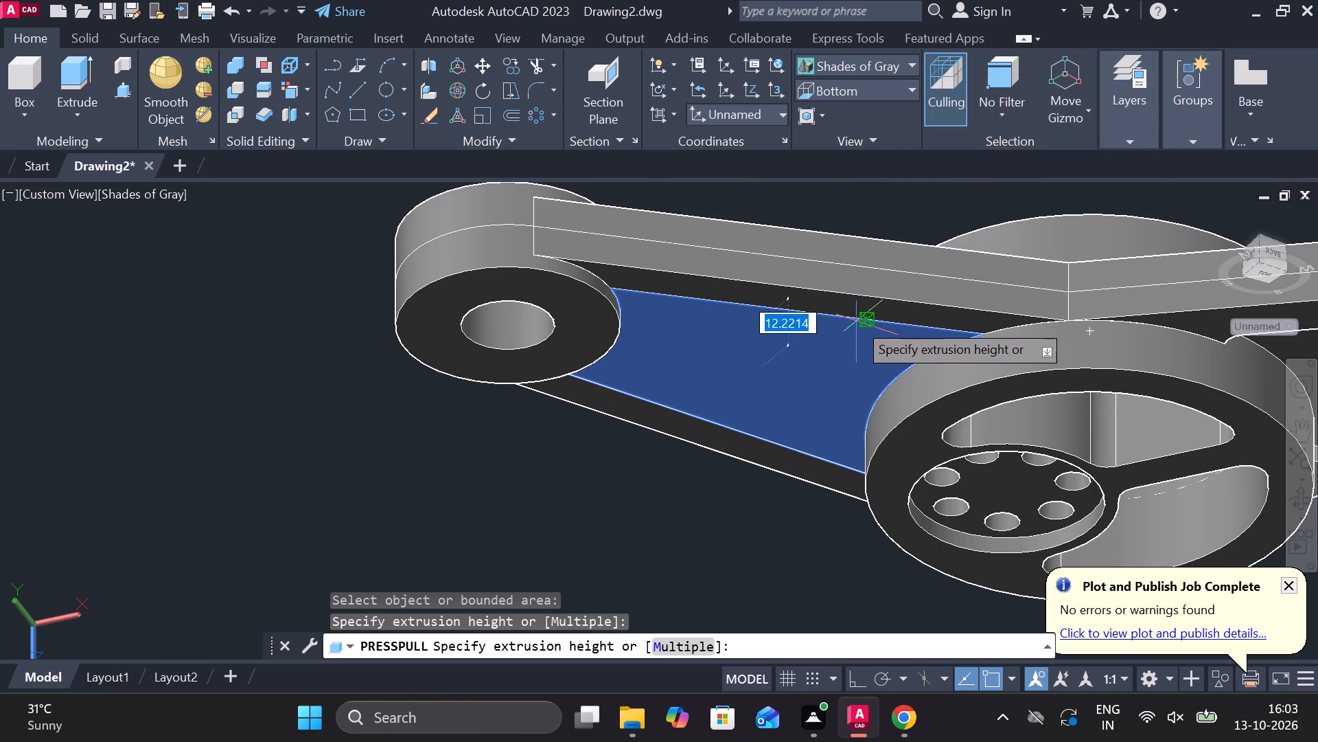
key(4)
key(Return)
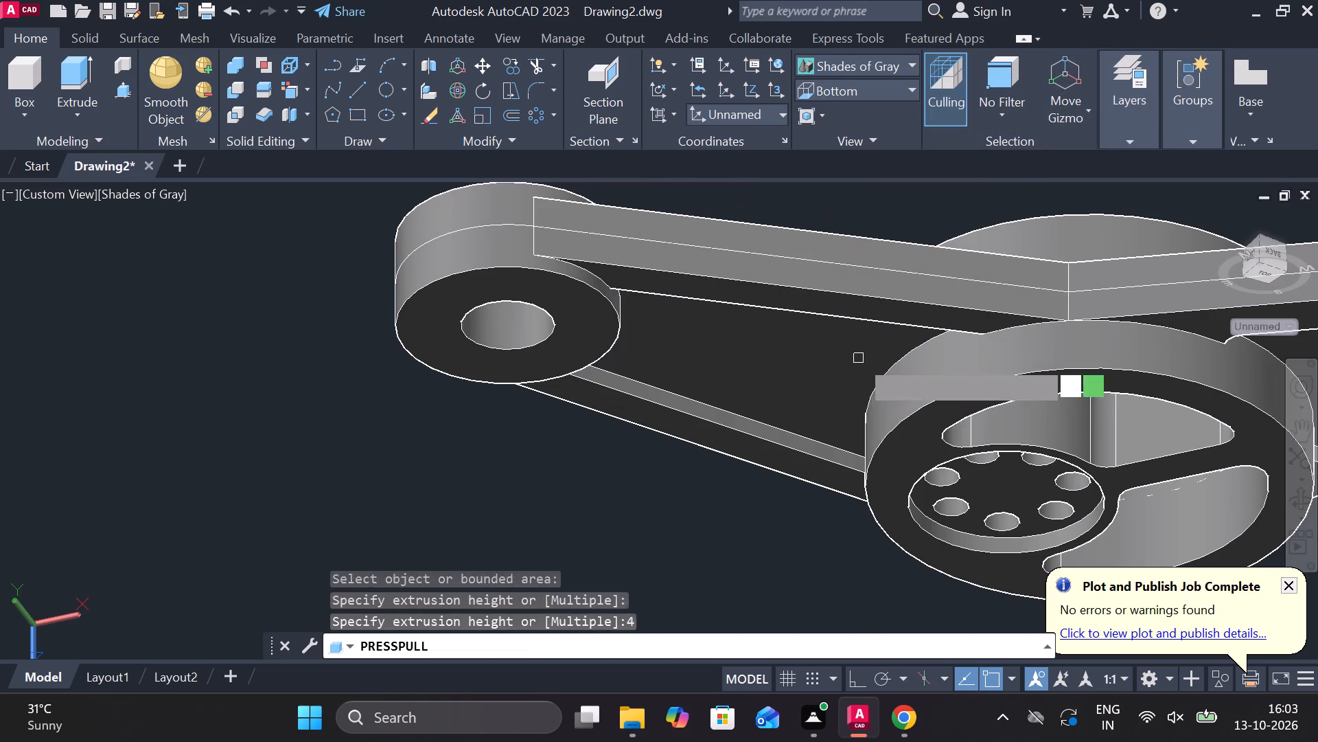
key(Escape)
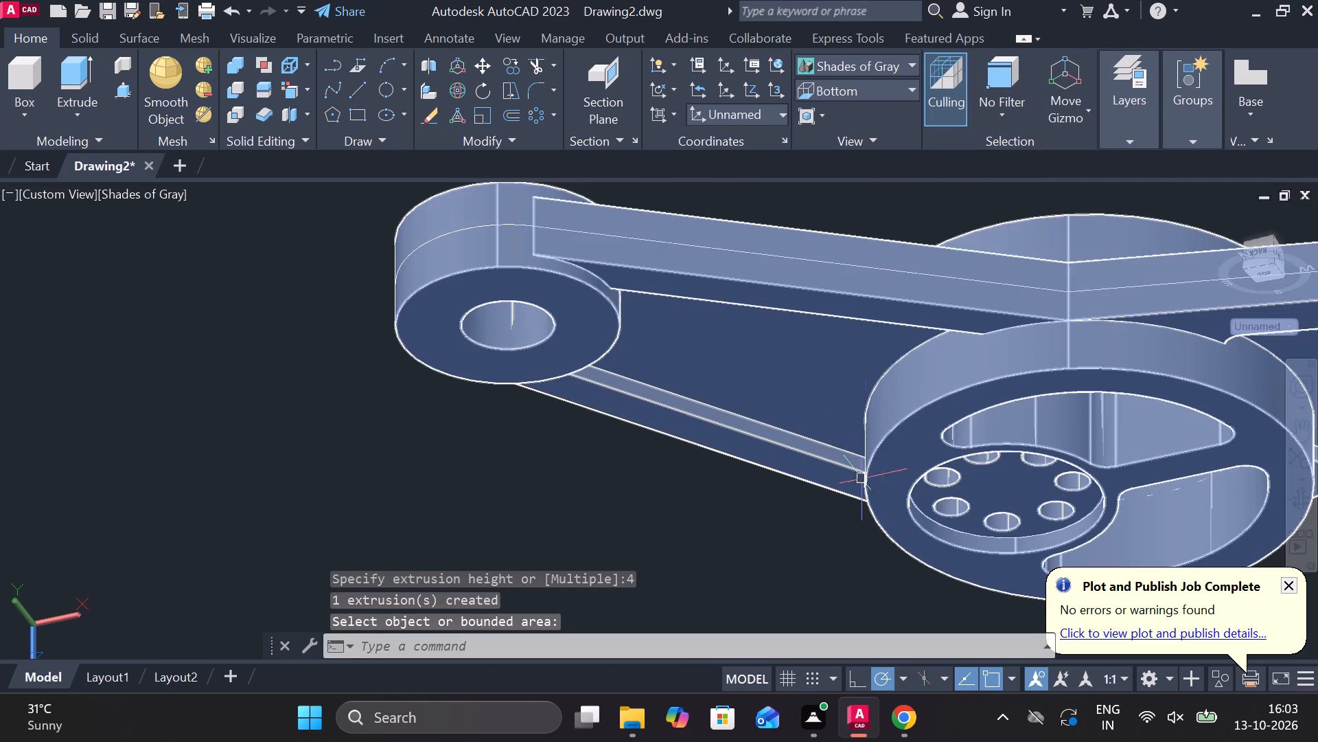
Set the view to SW Isometric and erase the stray line lying away from the bracket.
scroll(864, 526, down, 1)
shift+middle_drag(859, 575, 670, 374)
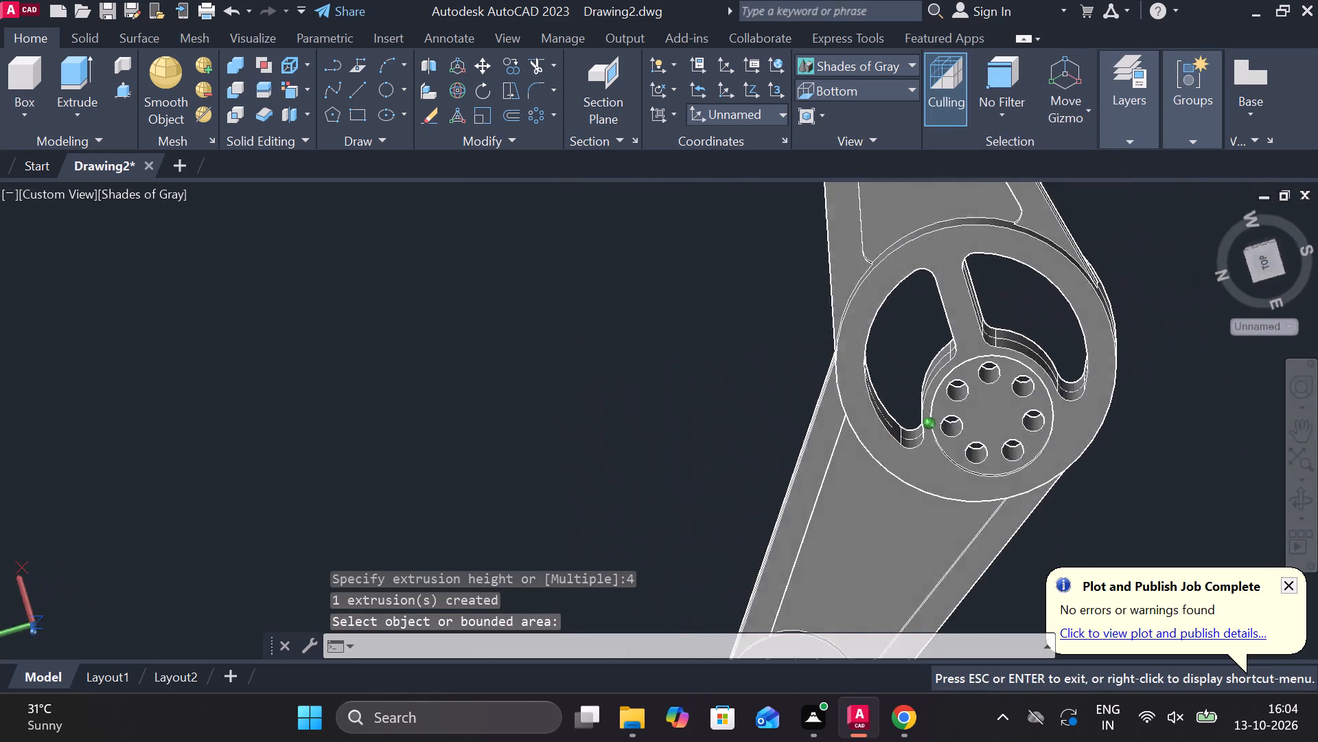
shift+middle_drag(670, 374, 418, 344)
scroll(481, 376, down, 1)
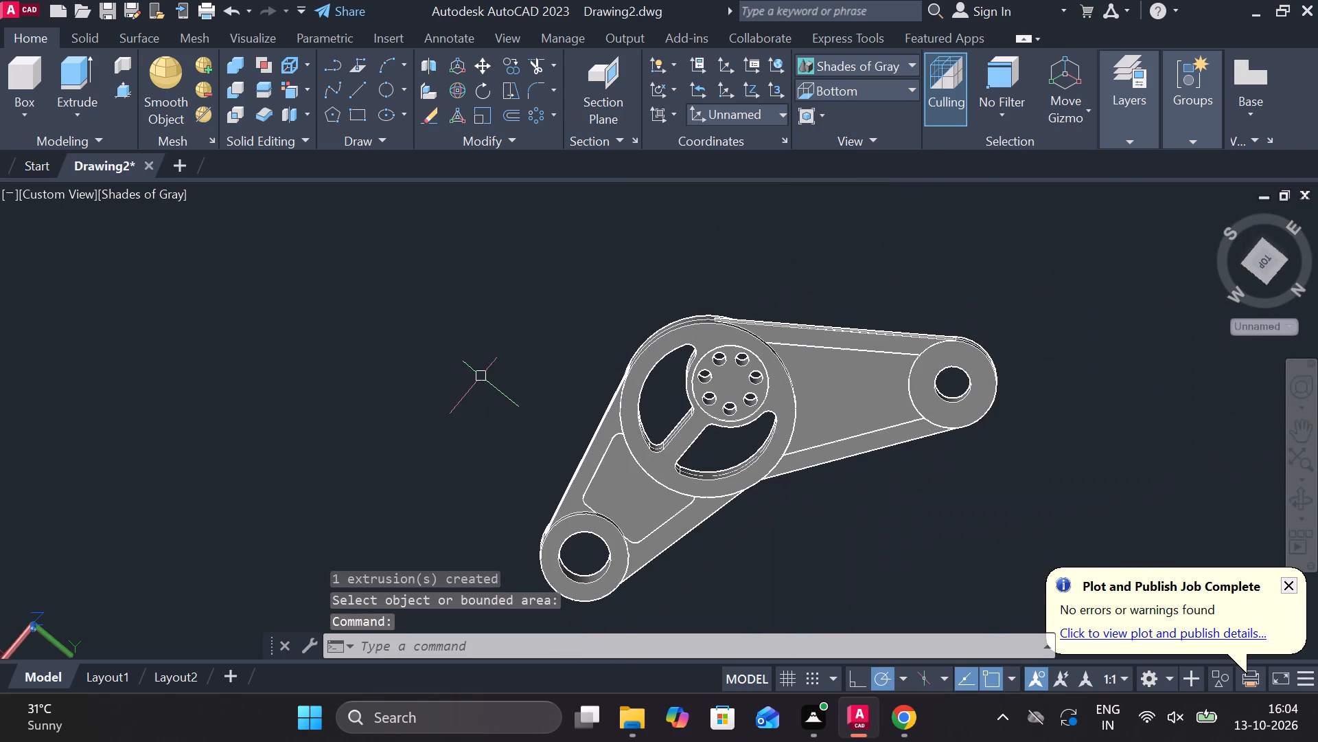
click(862, 81)
click(849, 251)
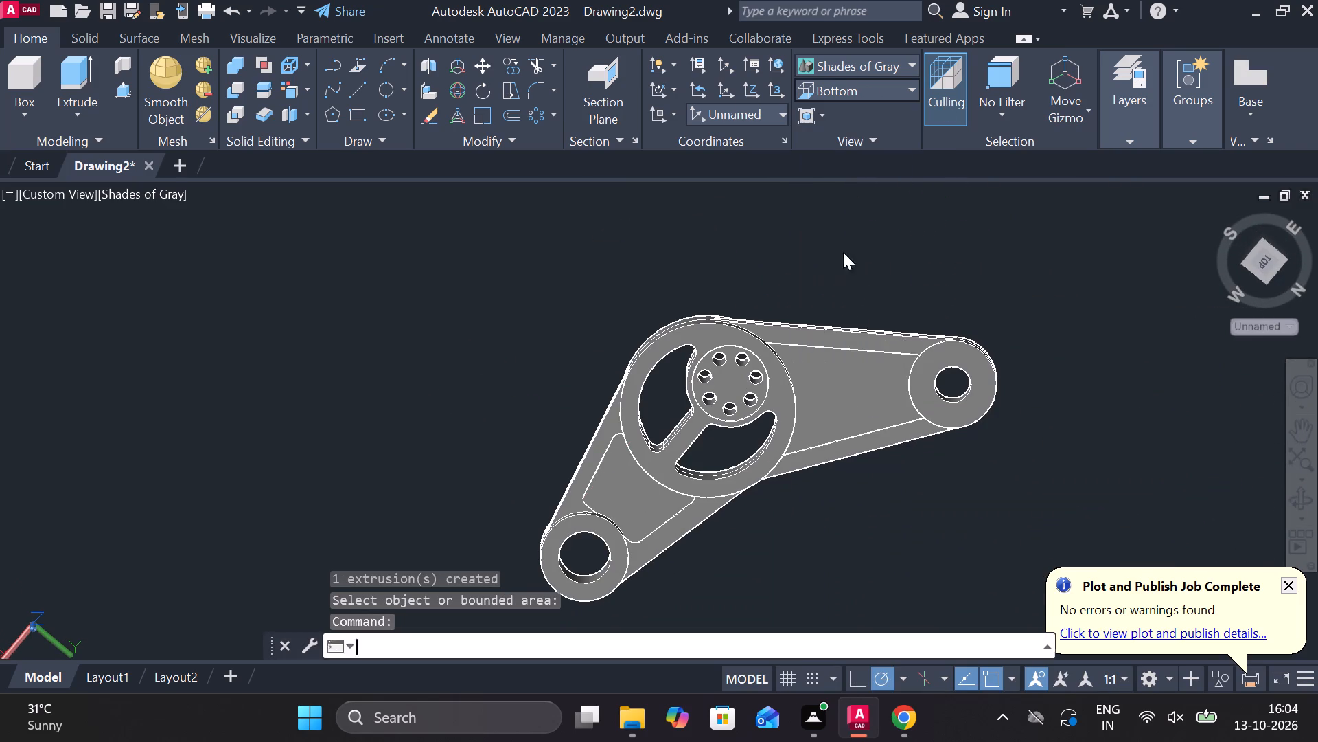
middle_drag(822, 371, 812, 514)
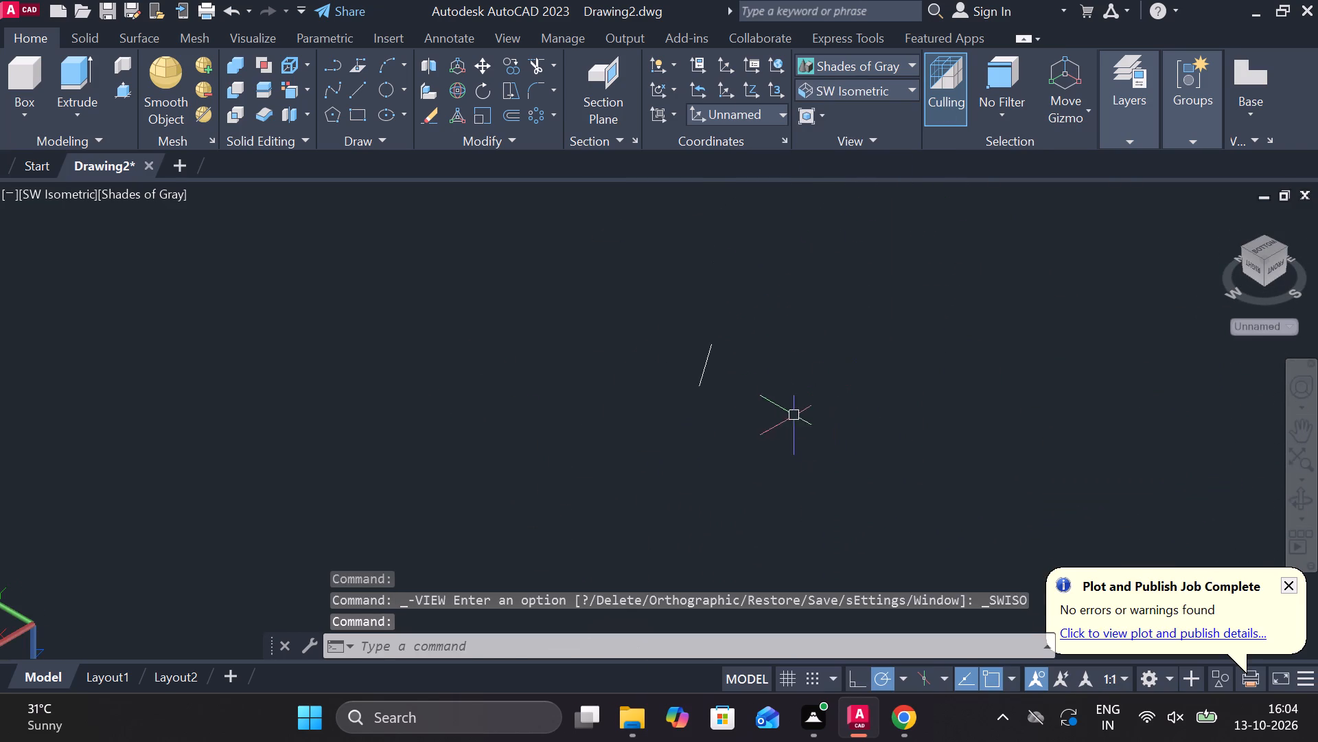
click(691, 262)
drag(818, 477, 835, 479)
text(e)
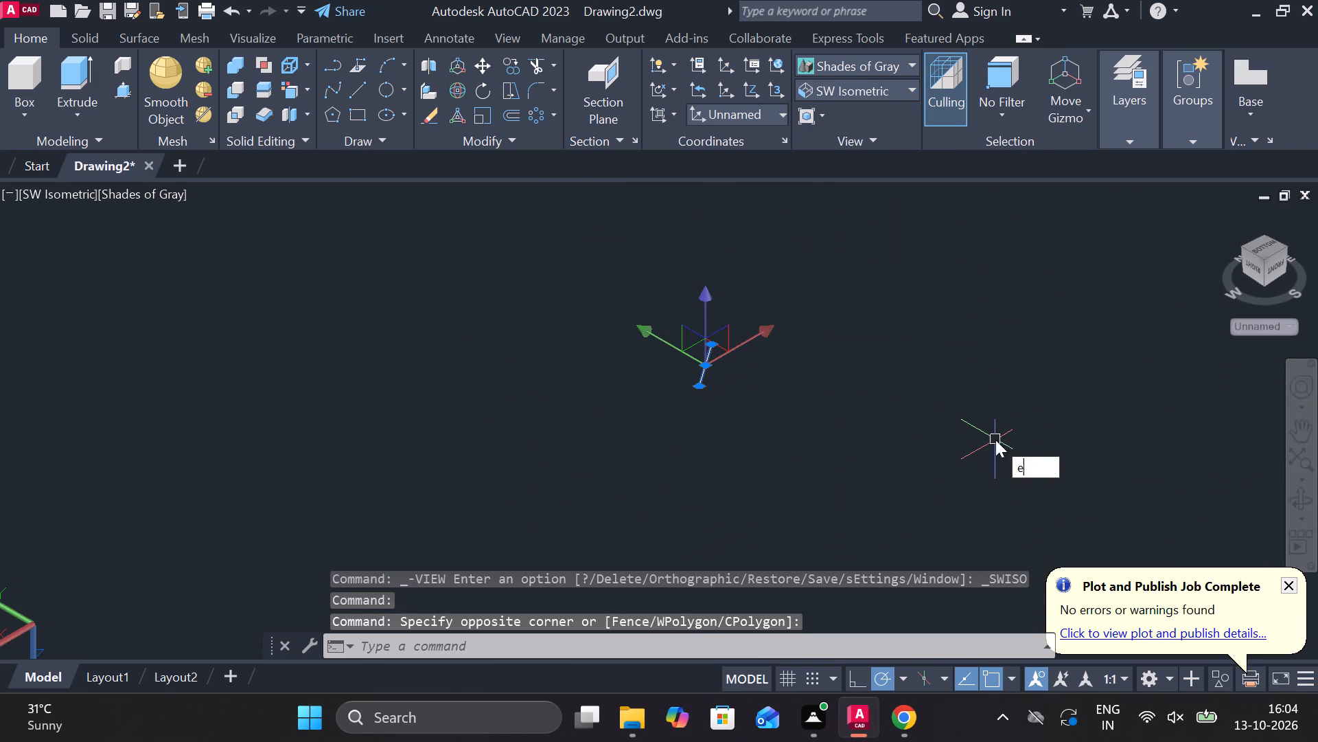
key(space)
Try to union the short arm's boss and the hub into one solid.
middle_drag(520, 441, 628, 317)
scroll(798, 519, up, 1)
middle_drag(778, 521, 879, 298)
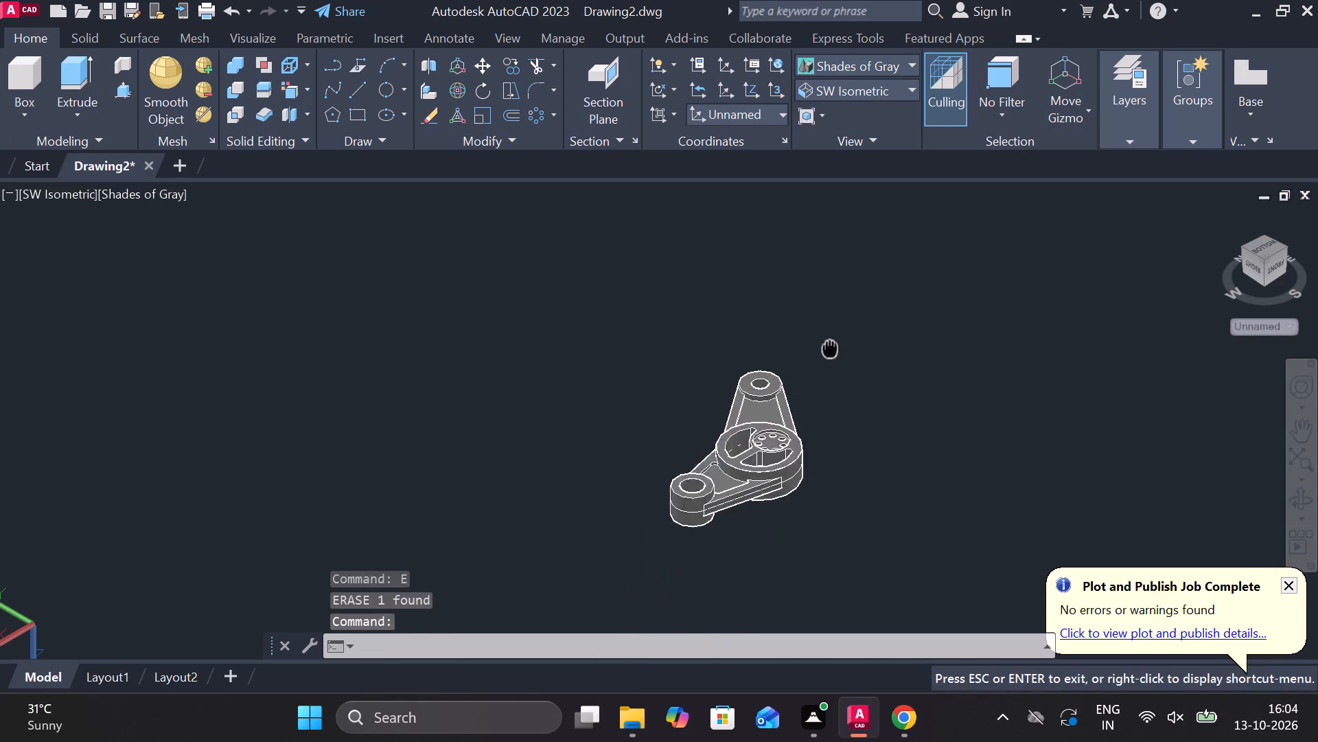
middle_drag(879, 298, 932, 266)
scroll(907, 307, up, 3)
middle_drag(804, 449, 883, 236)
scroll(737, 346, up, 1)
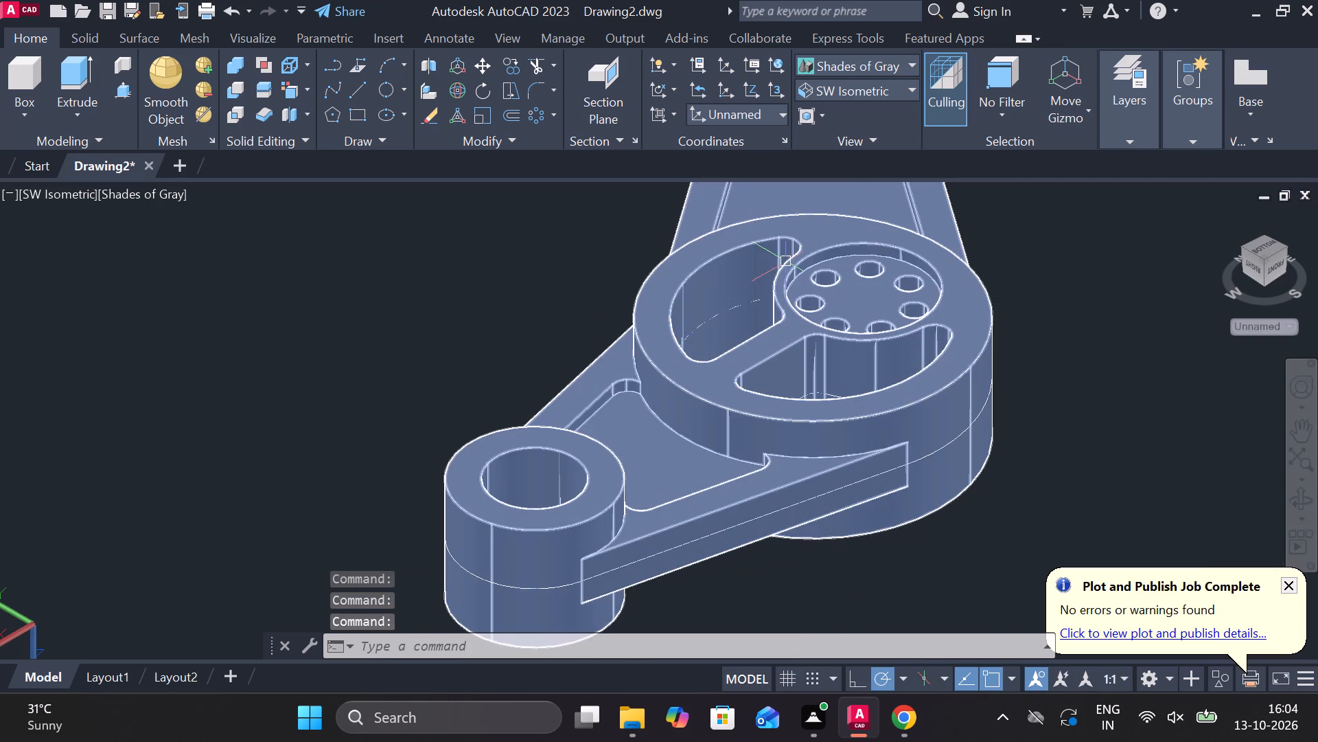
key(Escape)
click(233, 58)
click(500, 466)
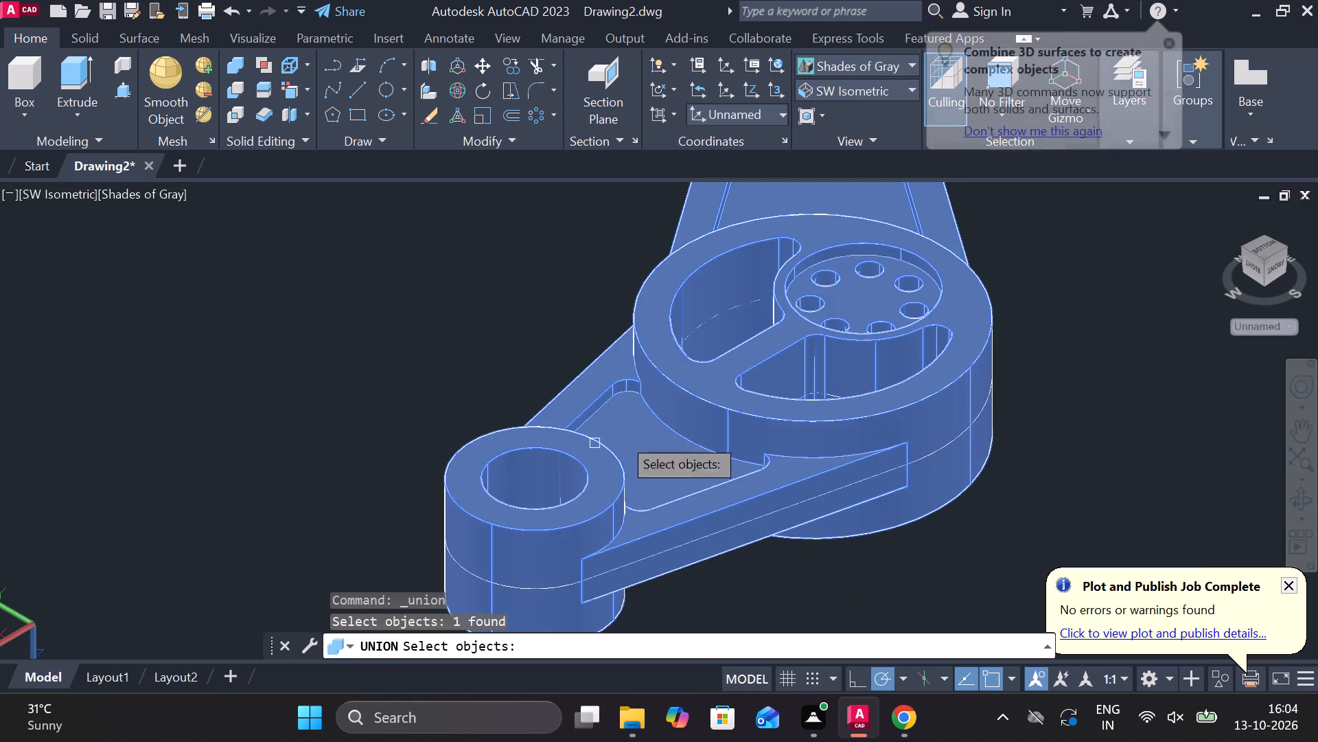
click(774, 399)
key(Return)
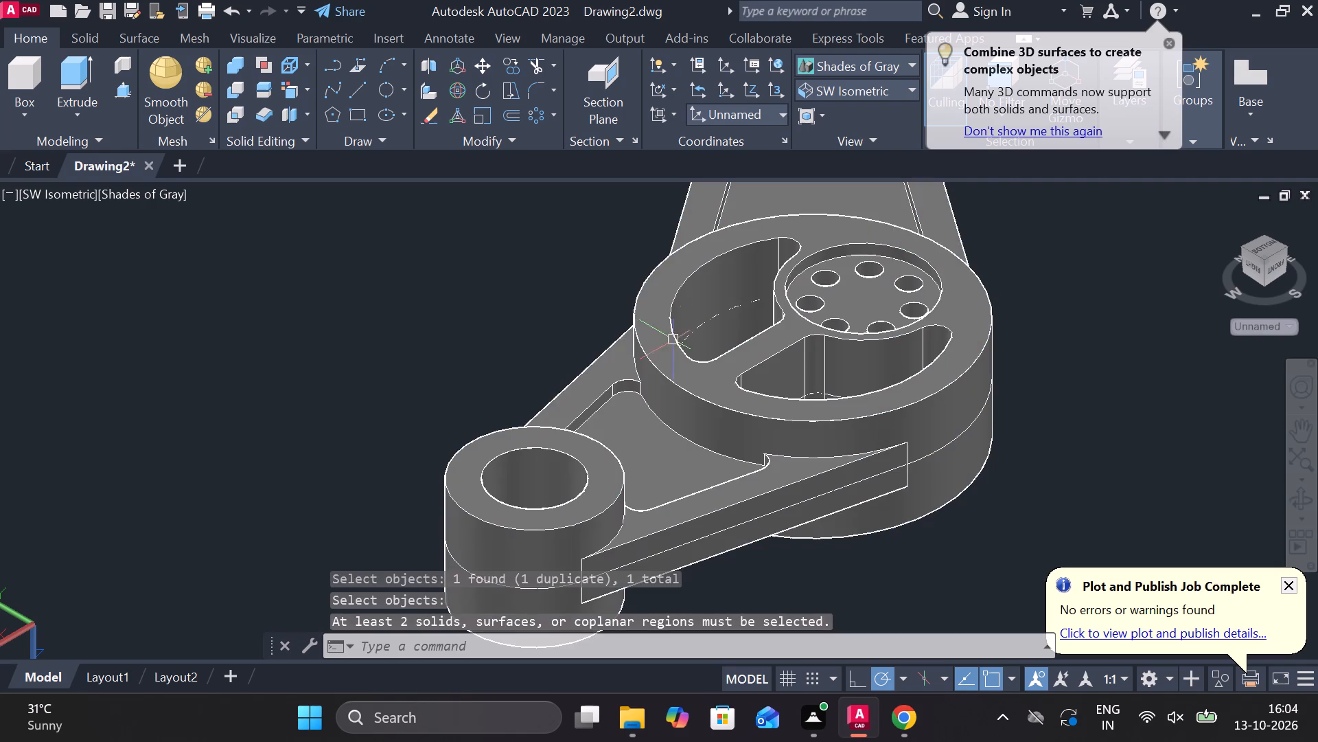
Erase the leftover radius 40 arc in one hub slot and the leftover curve inside the other slot.
double_click(709, 321)
key(e)
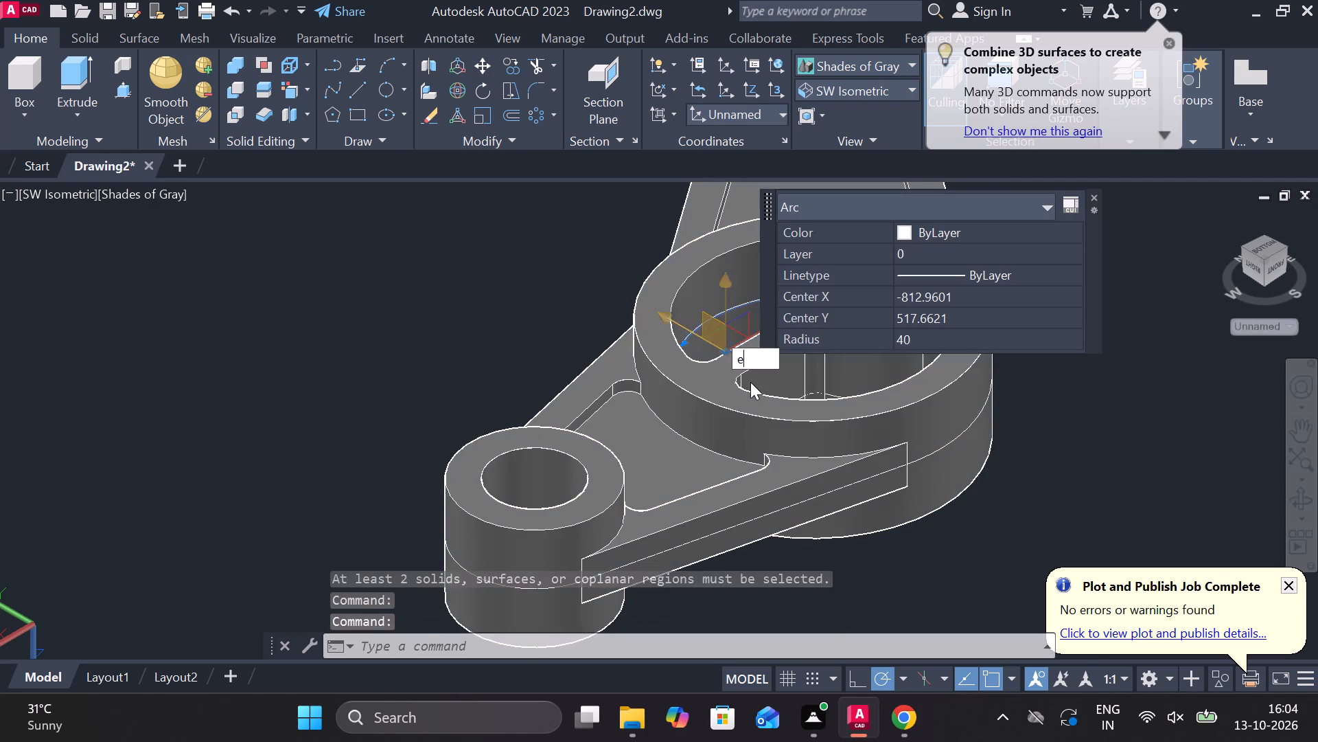
key(space)
scroll(881, 349, up, 3)
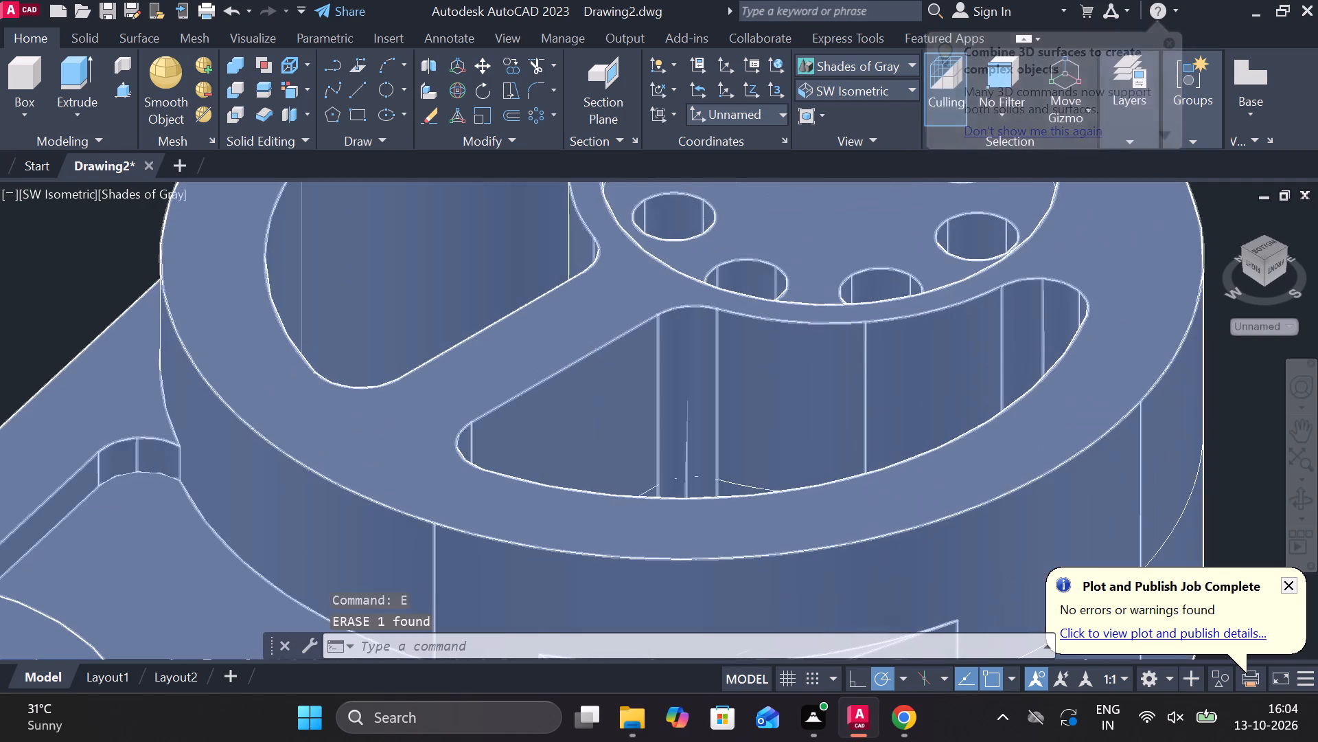
click(740, 486)
text(e)
key(space)
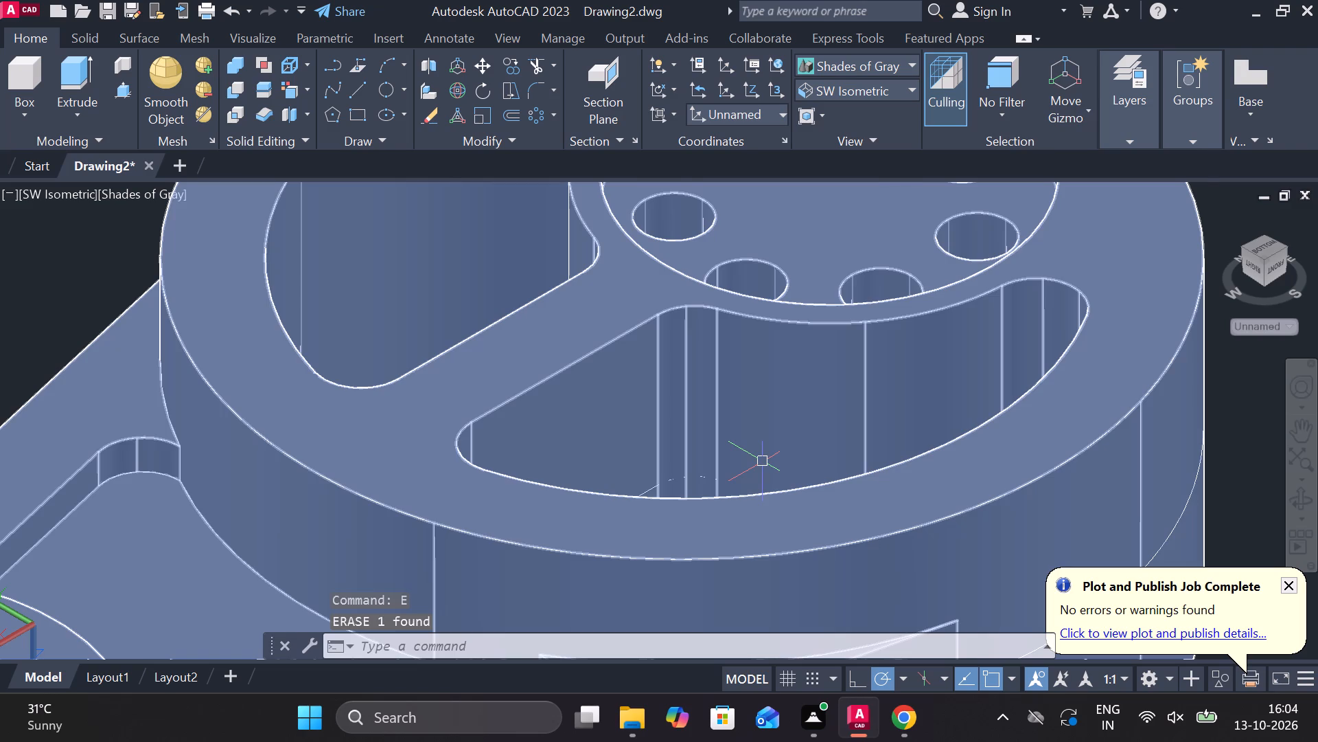
In the 2D Wireframe style, erase the leftover construction circle around the hub's mid-height.
scroll(763, 462, down, 1)
middle_drag(791, 521, 722, 335)
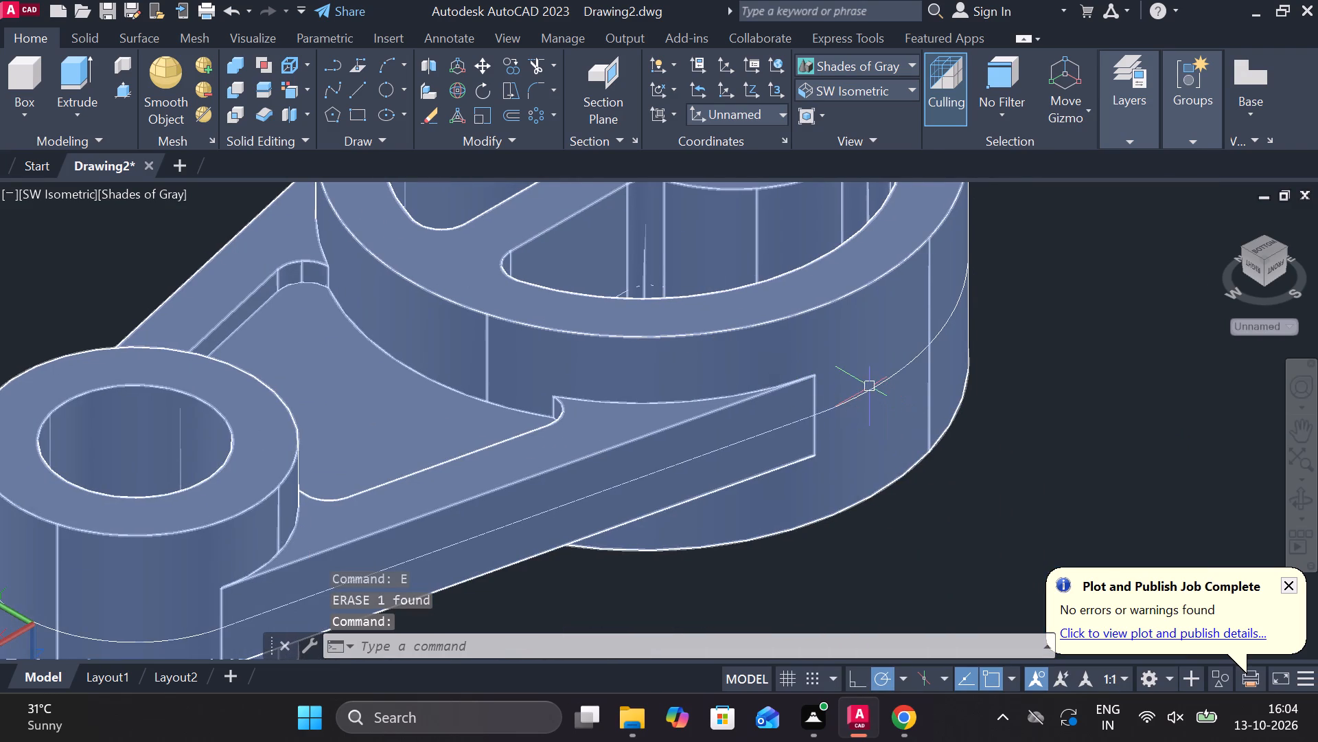
click(870, 387)
key(Escape)
click(855, 62)
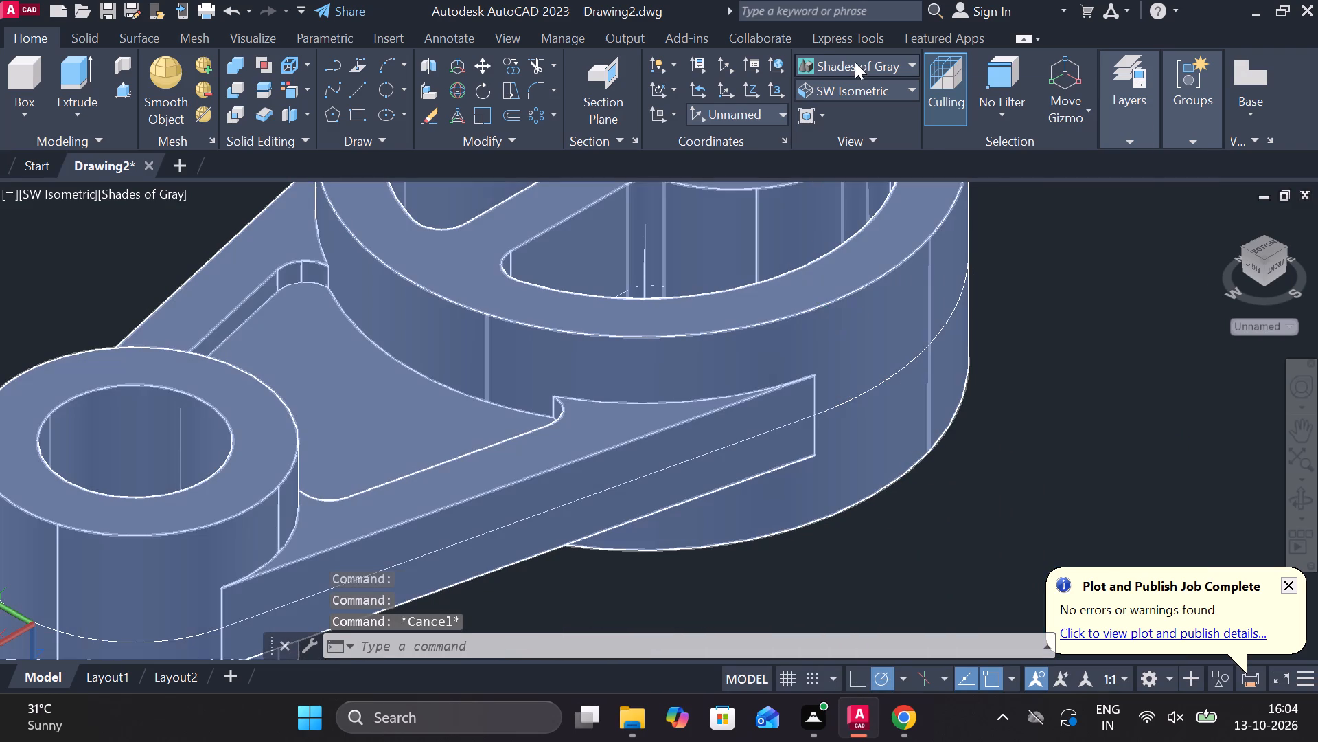
click(844, 107)
click(914, 364)
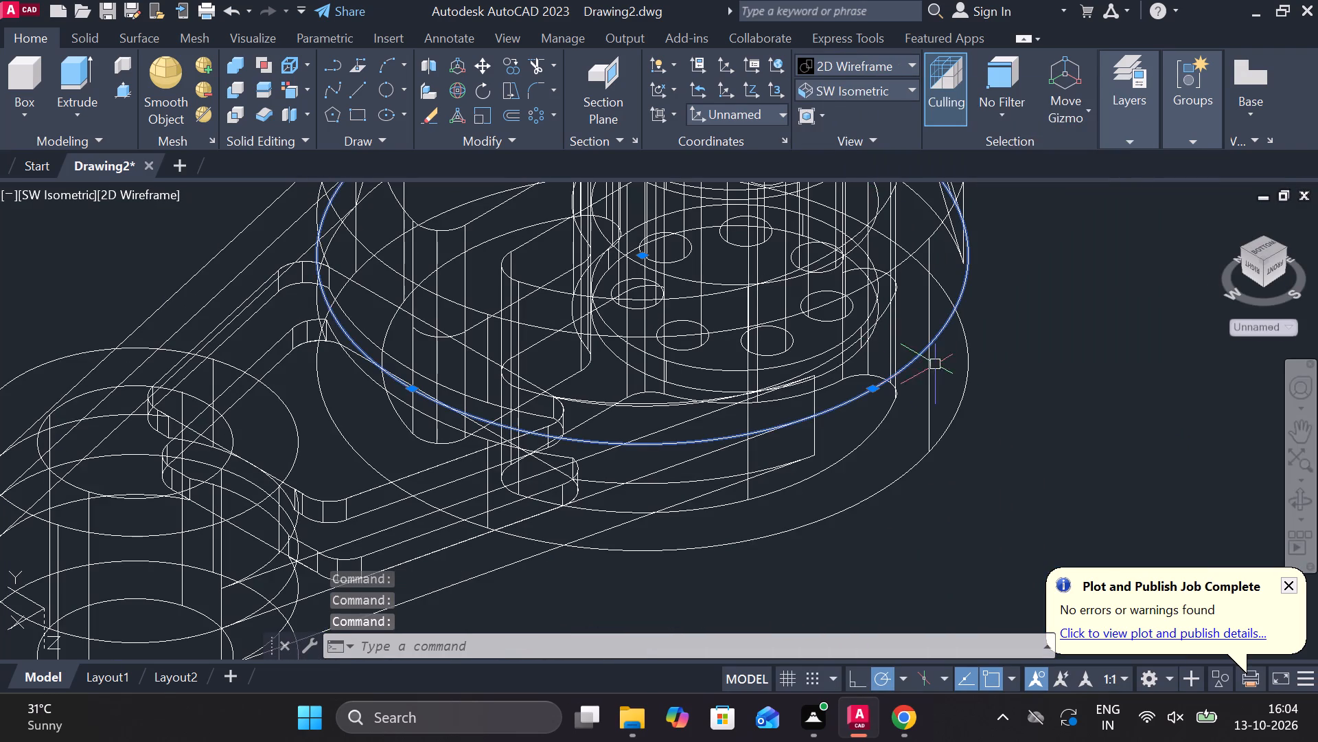
text(e)
key(space)
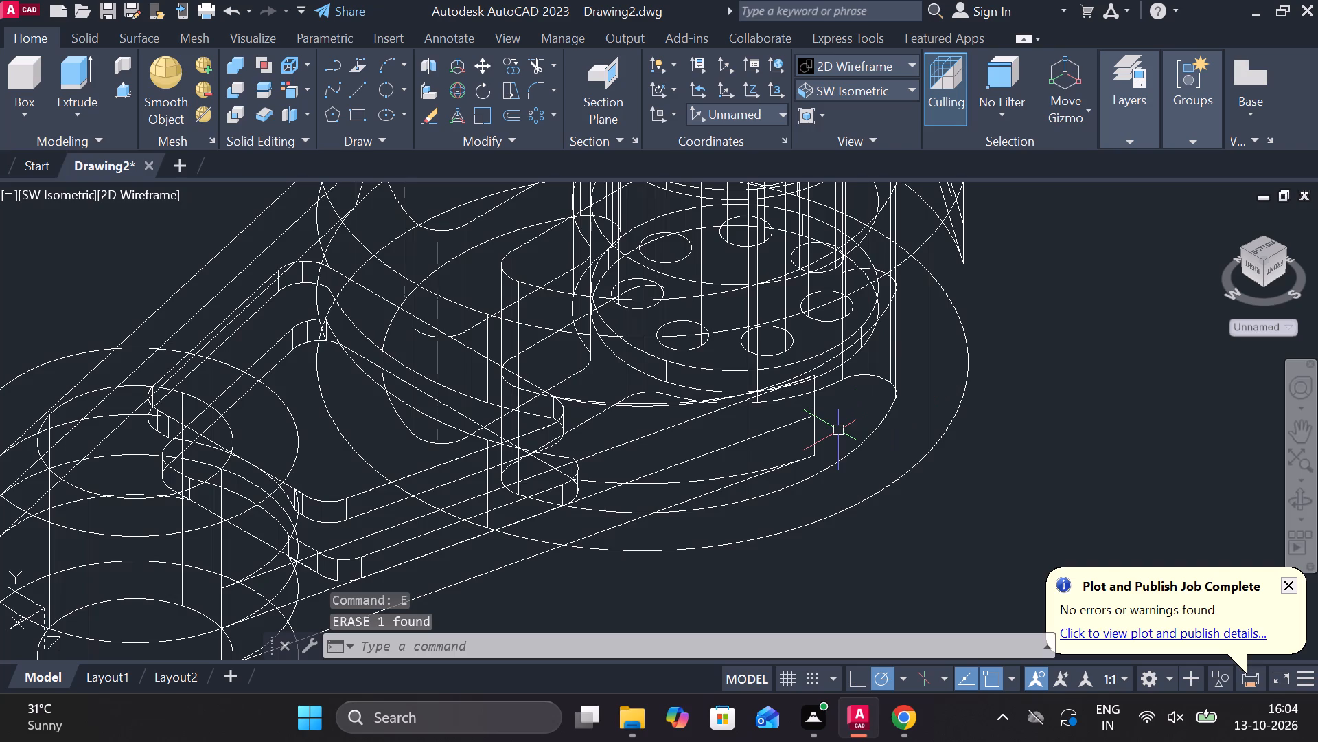
Erase the leftover construction line running along the short arm's far side edge.
click(785, 278)
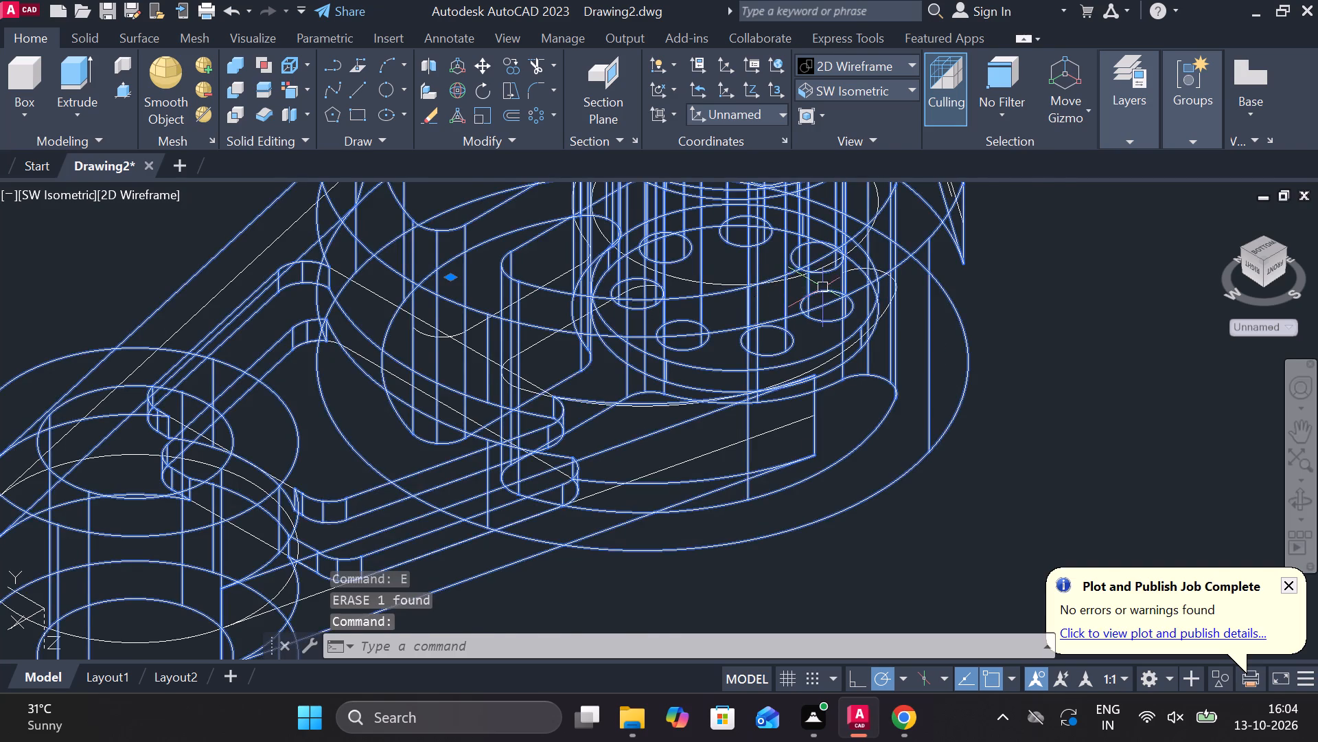
middle_drag(831, 297, 932, 370)
scroll(694, 395, down, 2)
scroll(555, 403, up, 1)
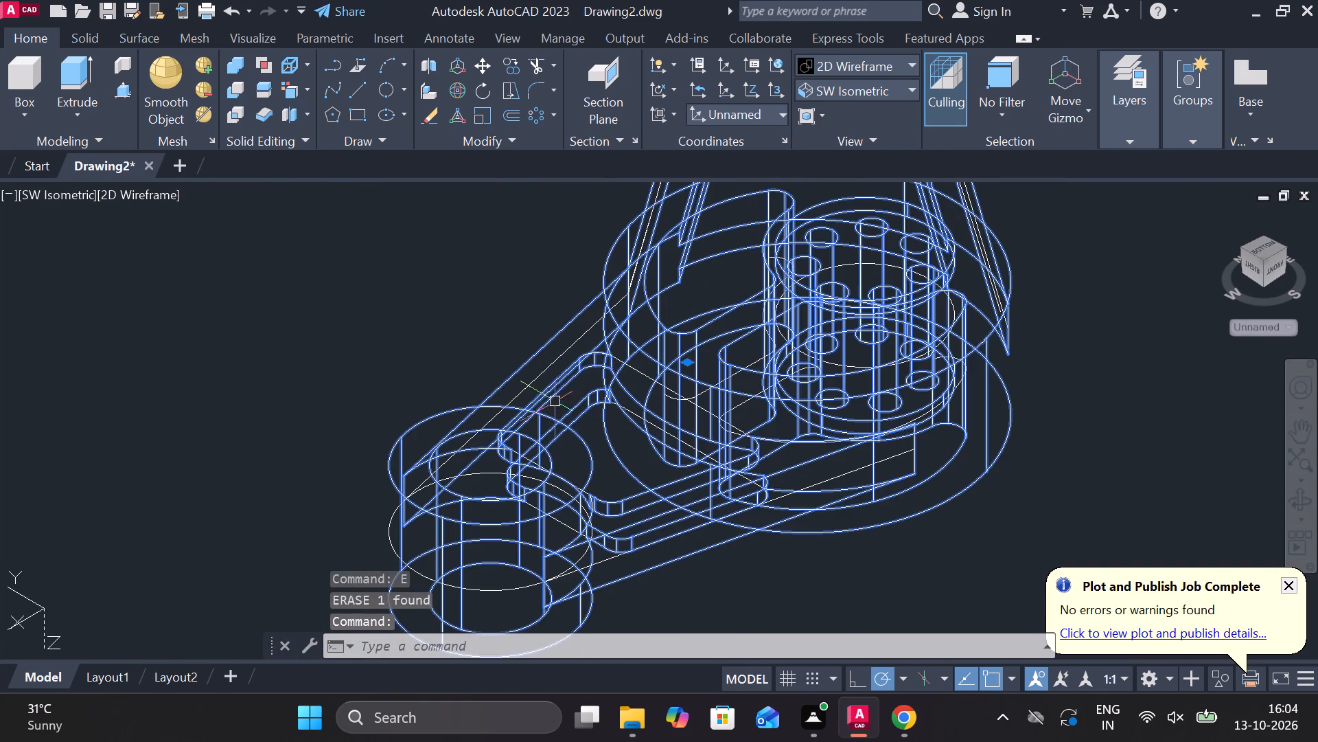
key(Escape)
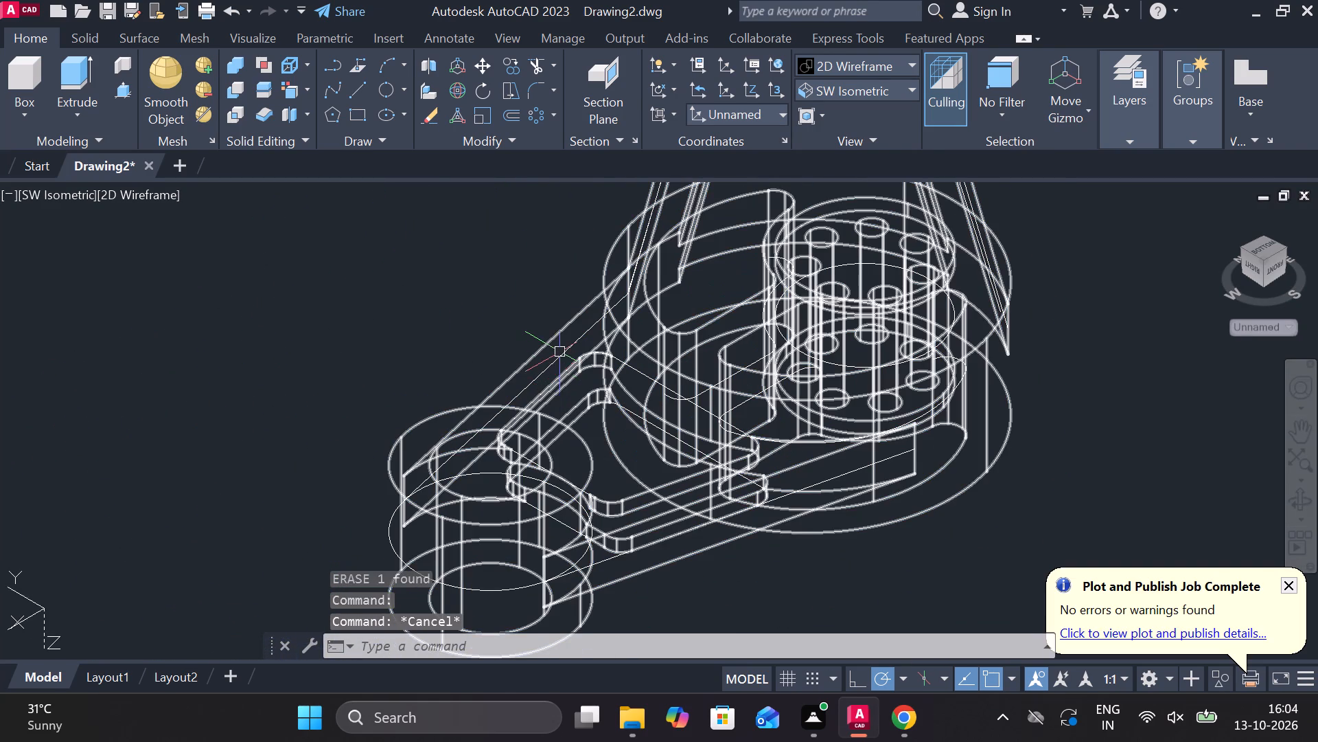
click(564, 350)
text(e)
key(space)
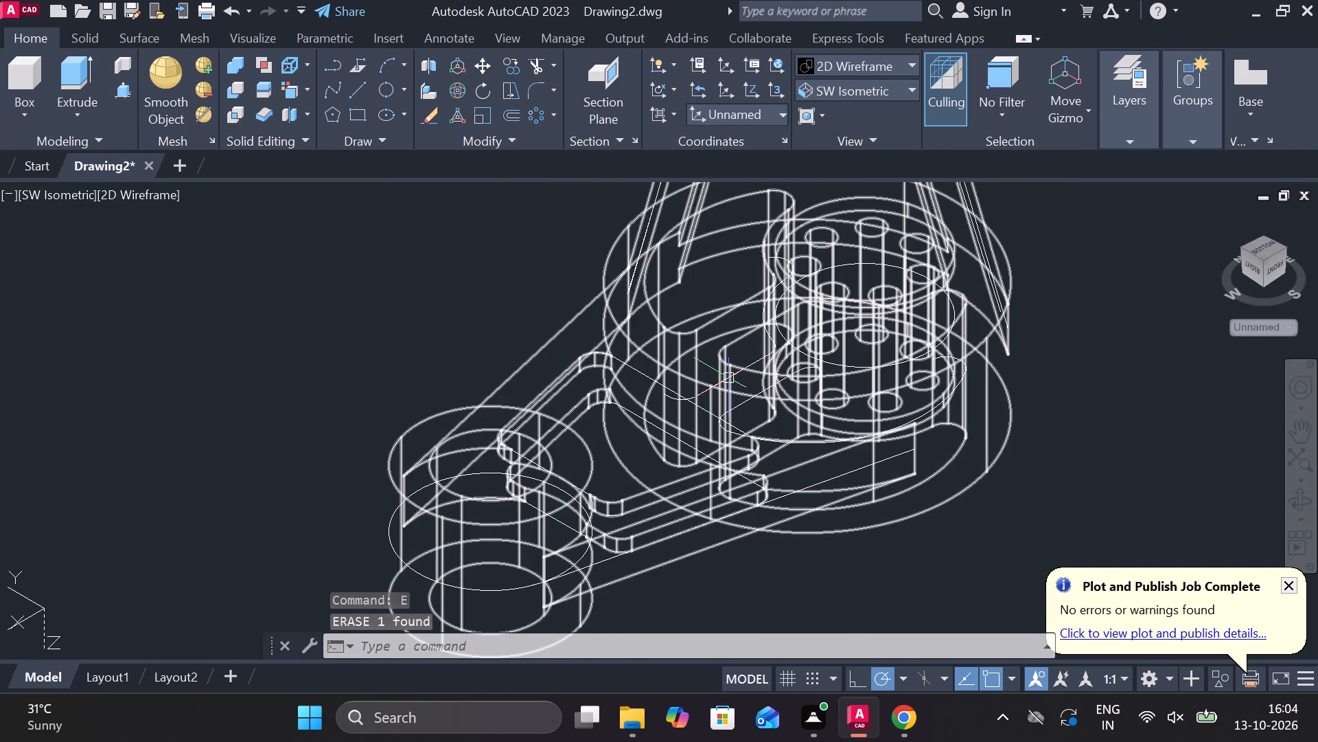
Erase the leftover construction circle around the mid-height of the short arm's boss.
click(728, 378)
middle_drag(592, 551, 700, 417)
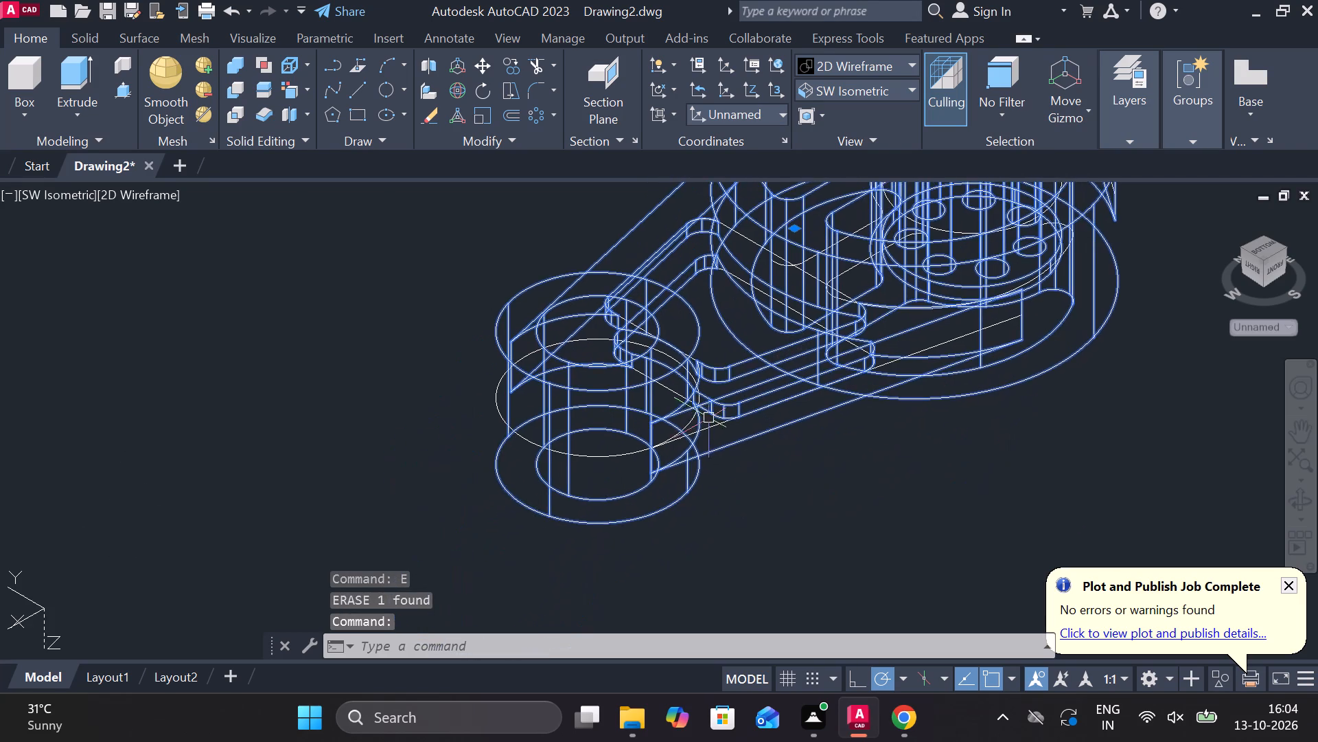
scroll(632, 499, up, 2)
key(Escape)
click(580, 396)
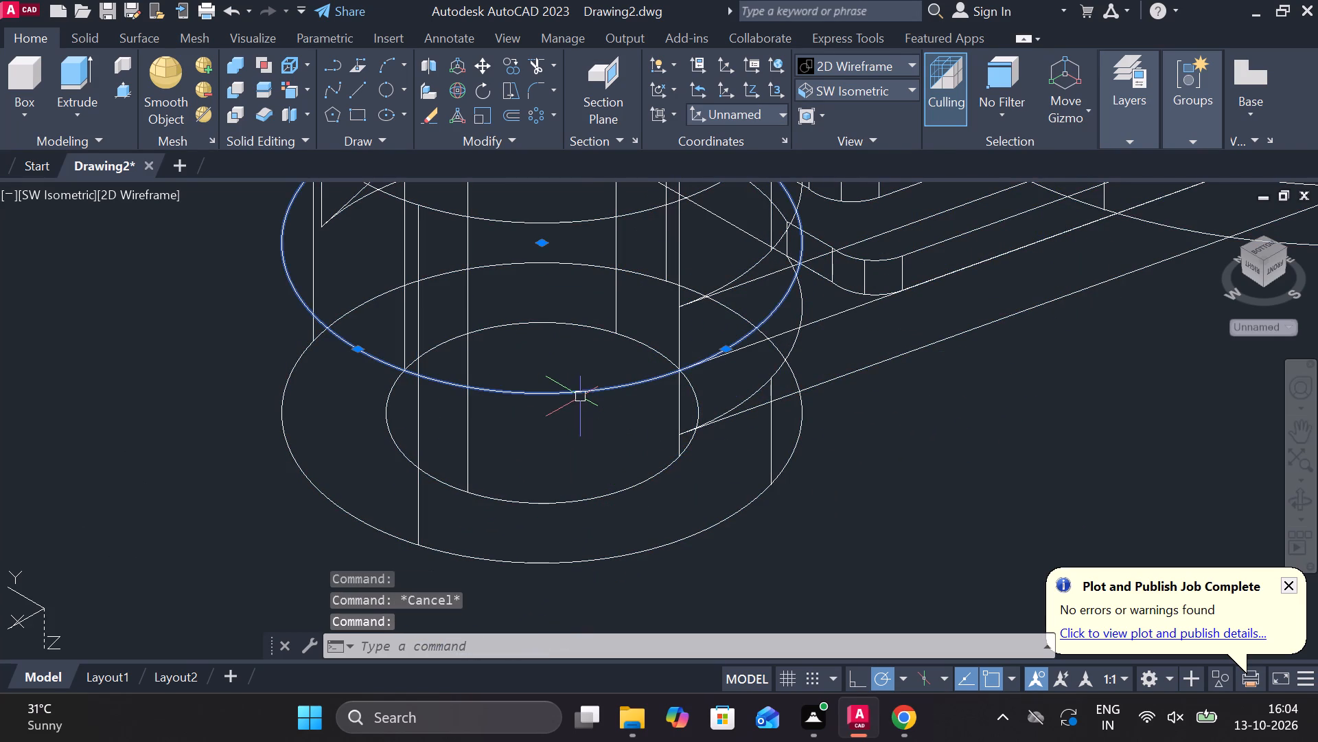
text(e)
key(space)
middle_drag(766, 331, 703, 543)
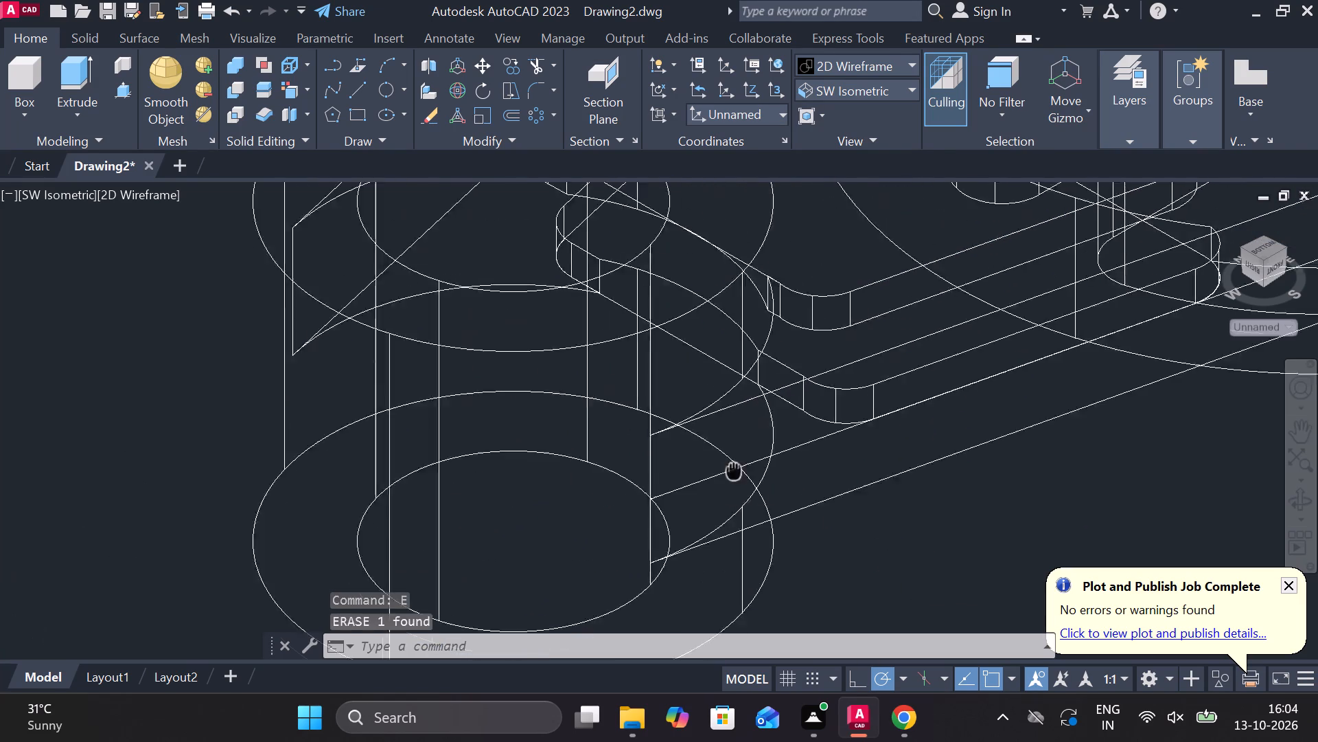
Erase the leftover rounded outline around the lower recess in the short arm, beside its boss.
middle_drag(703, 543, 689, 561)
click(774, 441)
click(789, 436)
click(807, 425)
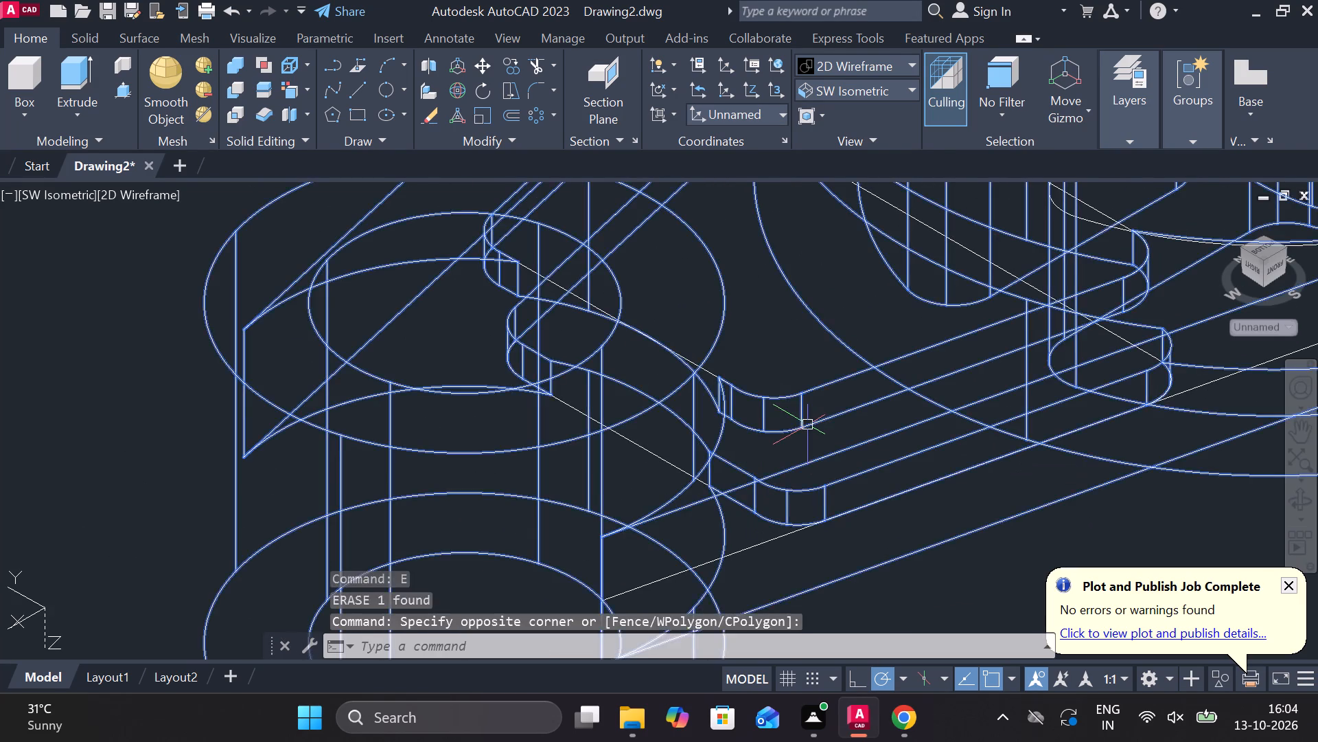
scroll(810, 436, down, 2)
middle_click(1047, 392)
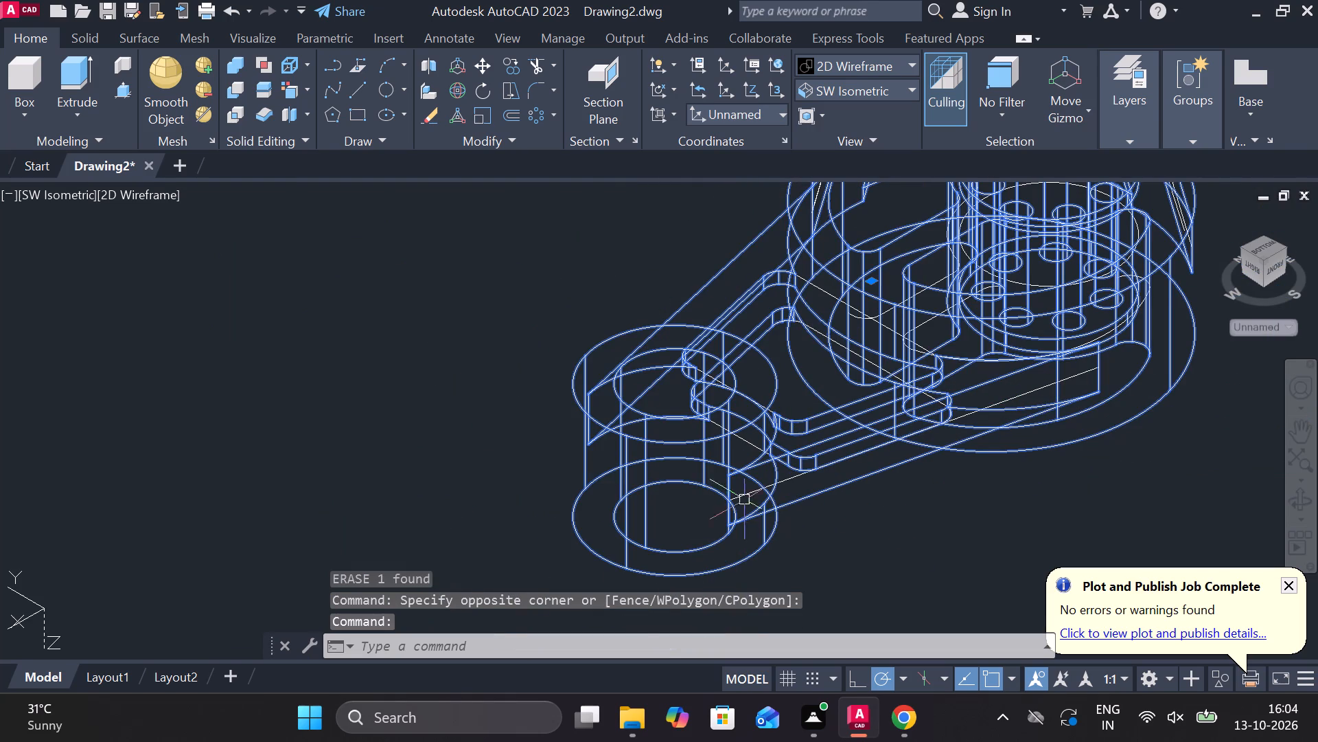
scroll(751, 429, up, 2)
key(Escape)
click(743, 465)
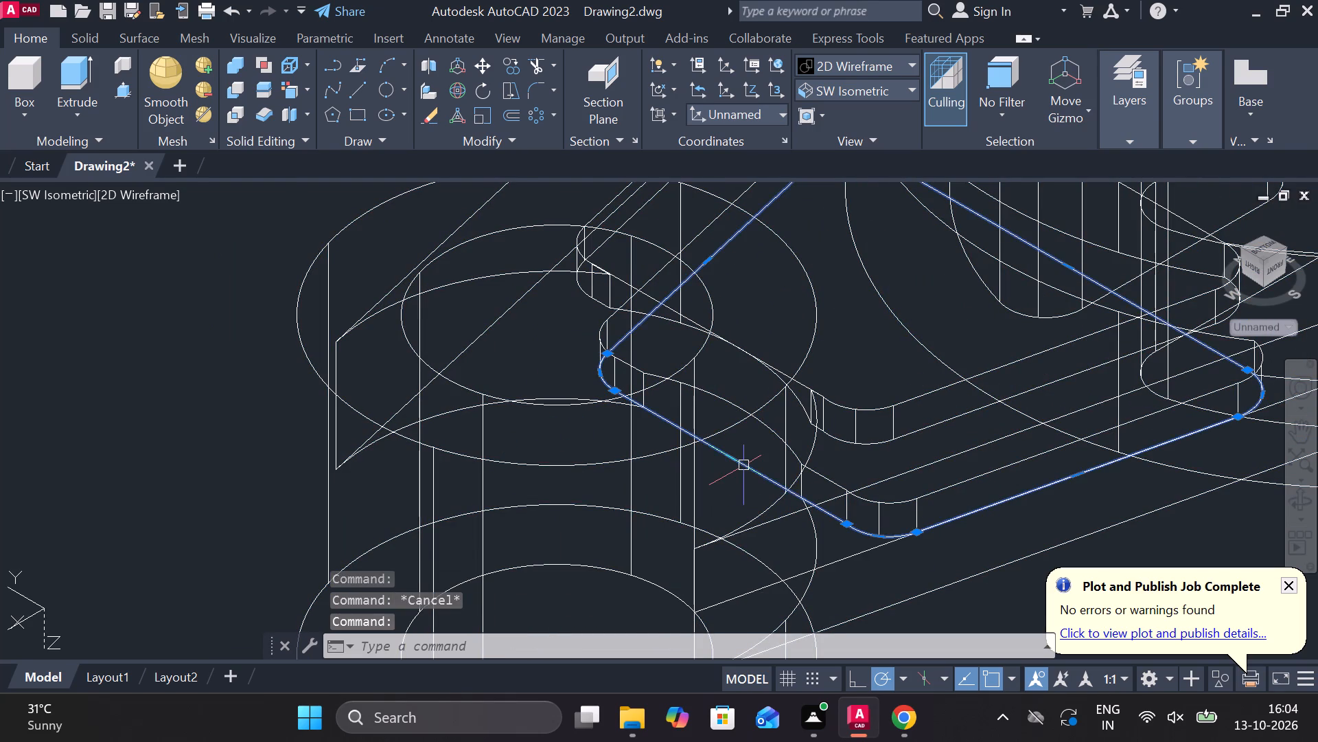
text(e)
key(space)
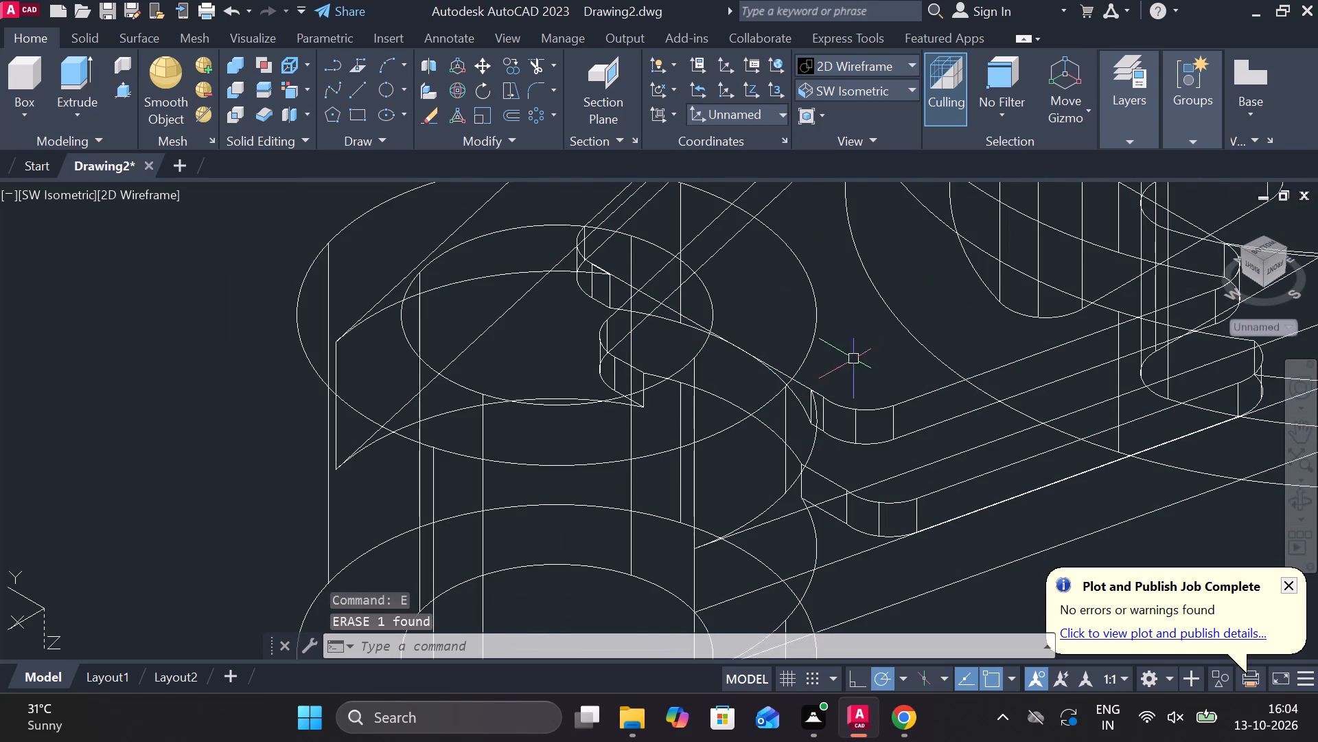
Erase the second leftover rounded outline, around the upper recess in the short arm.
click(855, 411)
key(Escape)
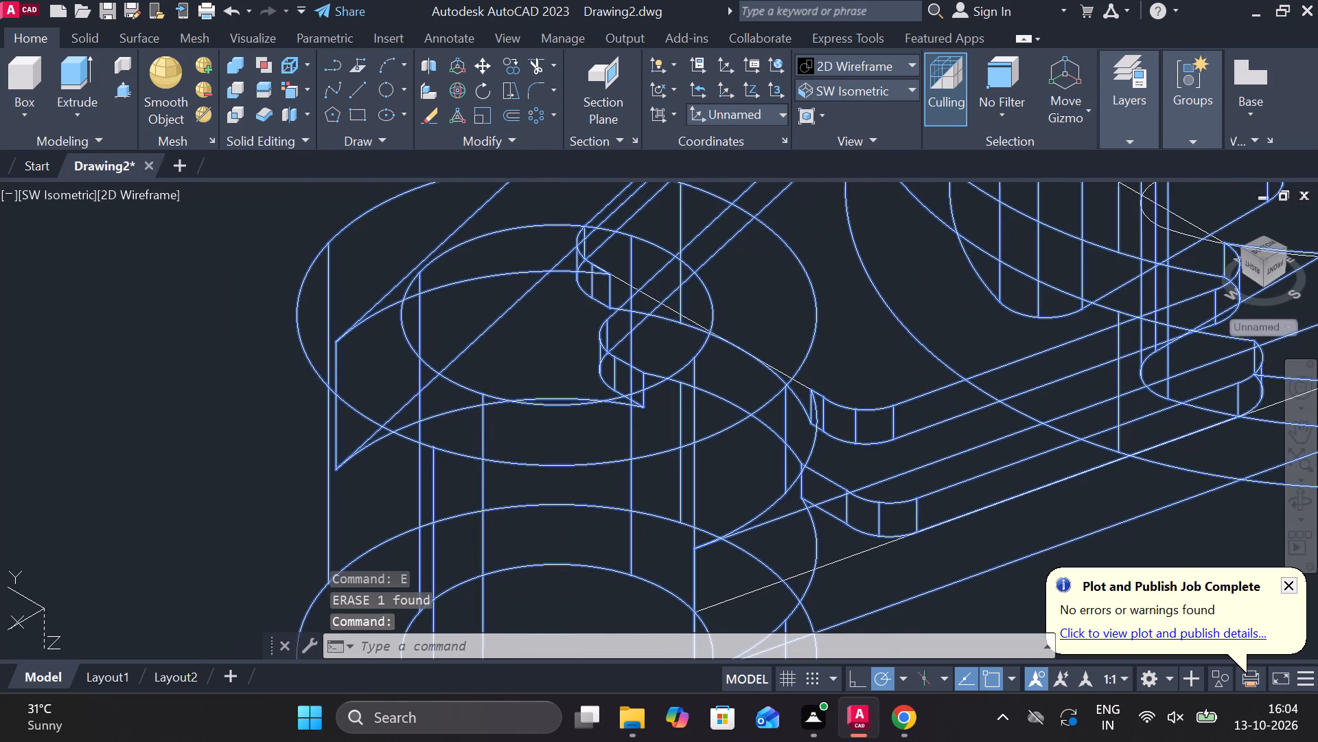
scroll(689, 311, up, 2)
click(693, 331)
text(e)
key(space)
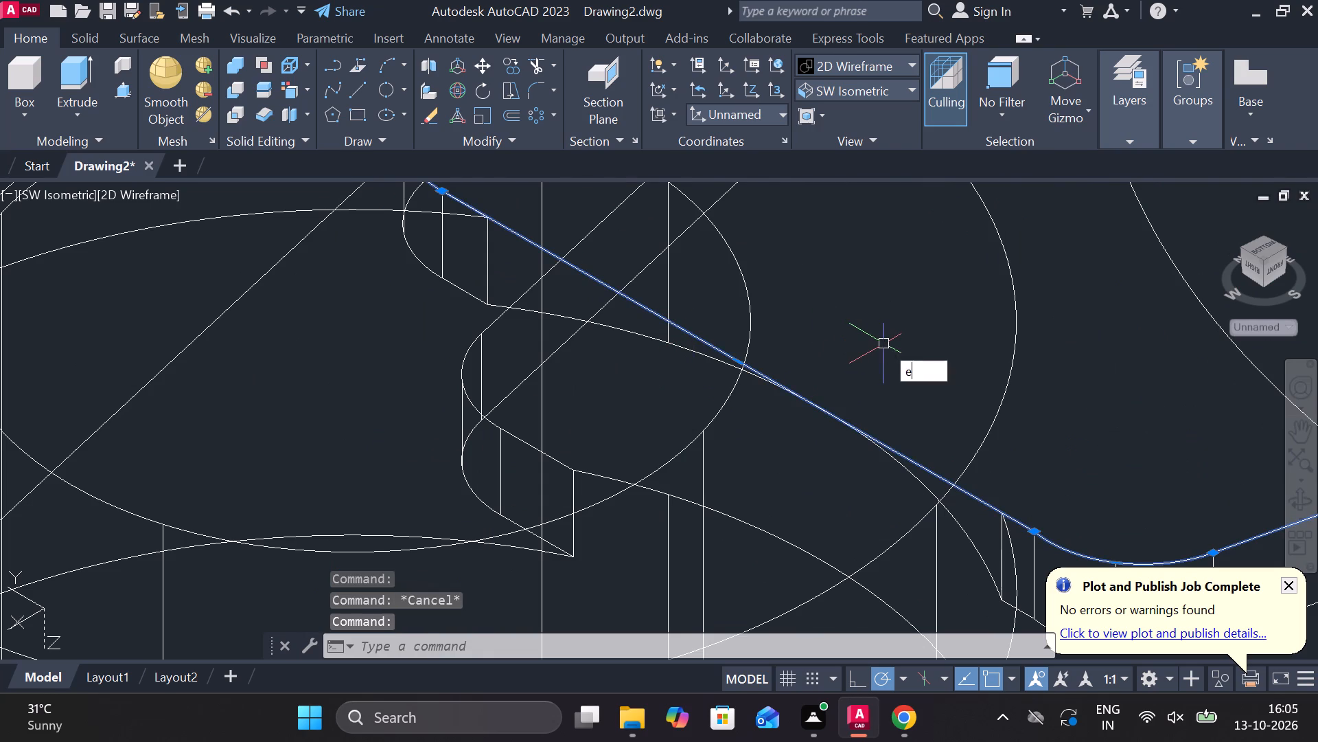
Erase the leftover straight line and the rounded corner arc it meets inside the first hub slot.
scroll(883, 344, down, 3)
middle_drag(888, 339, 539, 494)
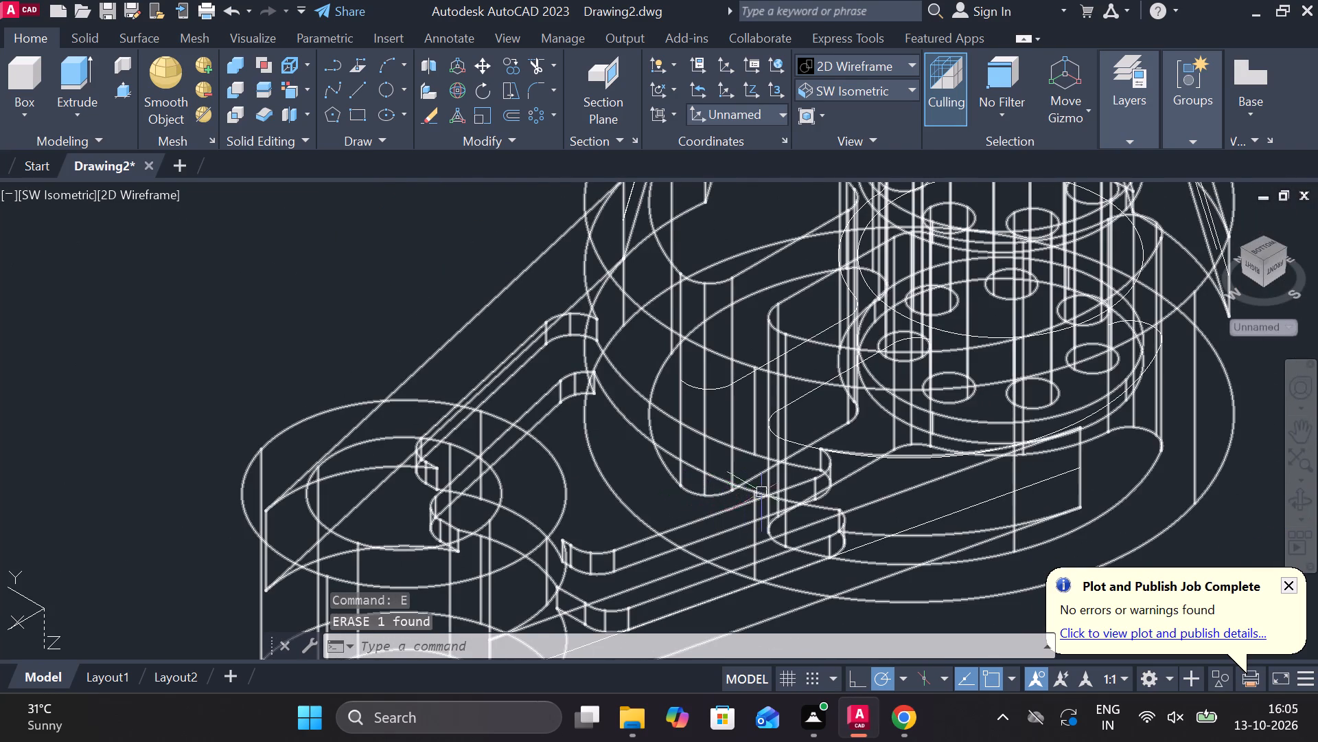
click(833, 460)
scroll(744, 372, up, 2)
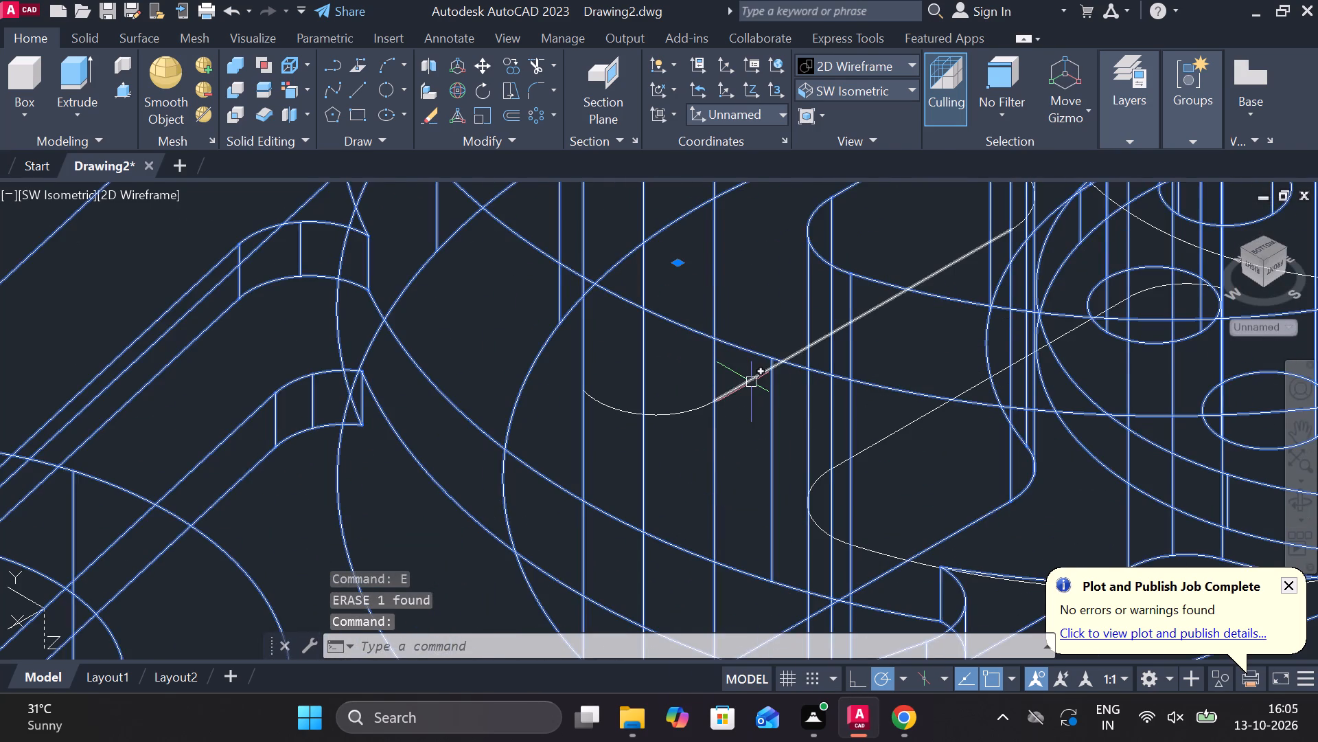
key(Escape)
click(751, 382)
text(e)
key(space)
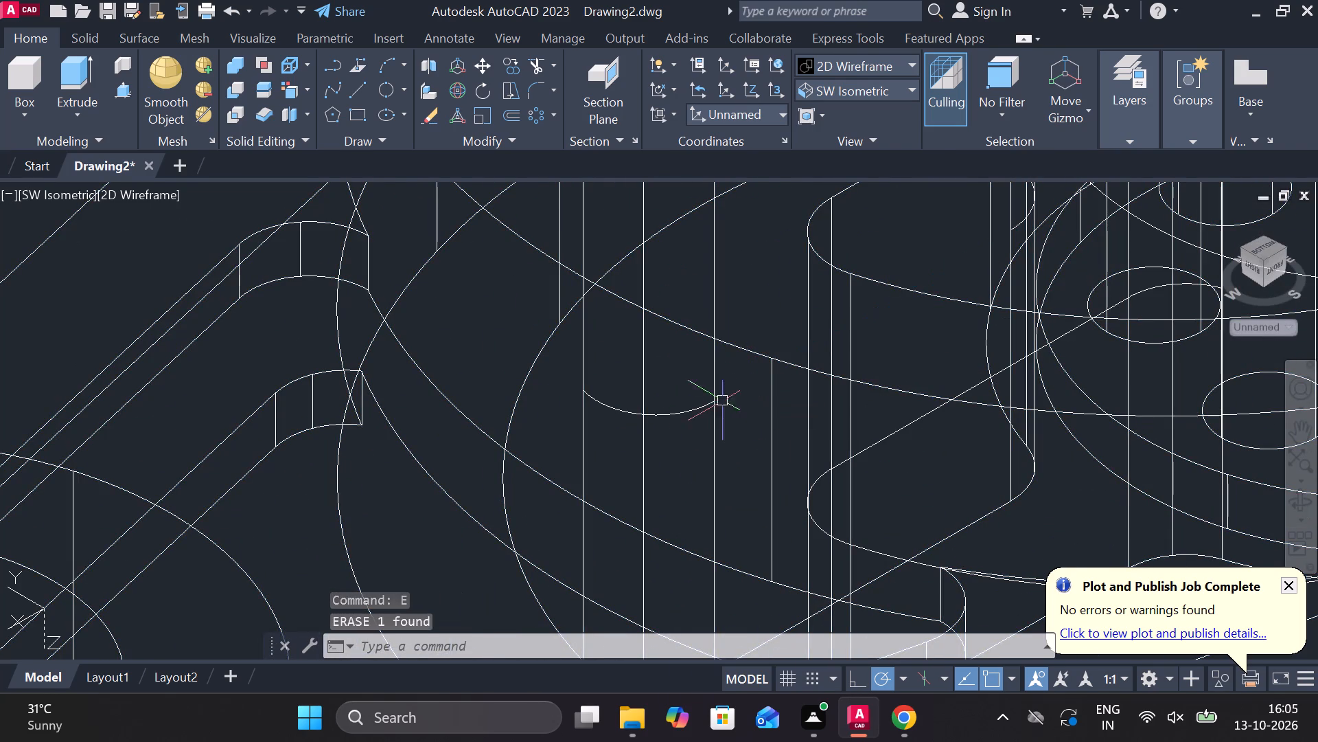
click(663, 419)
text(e)
key(space)
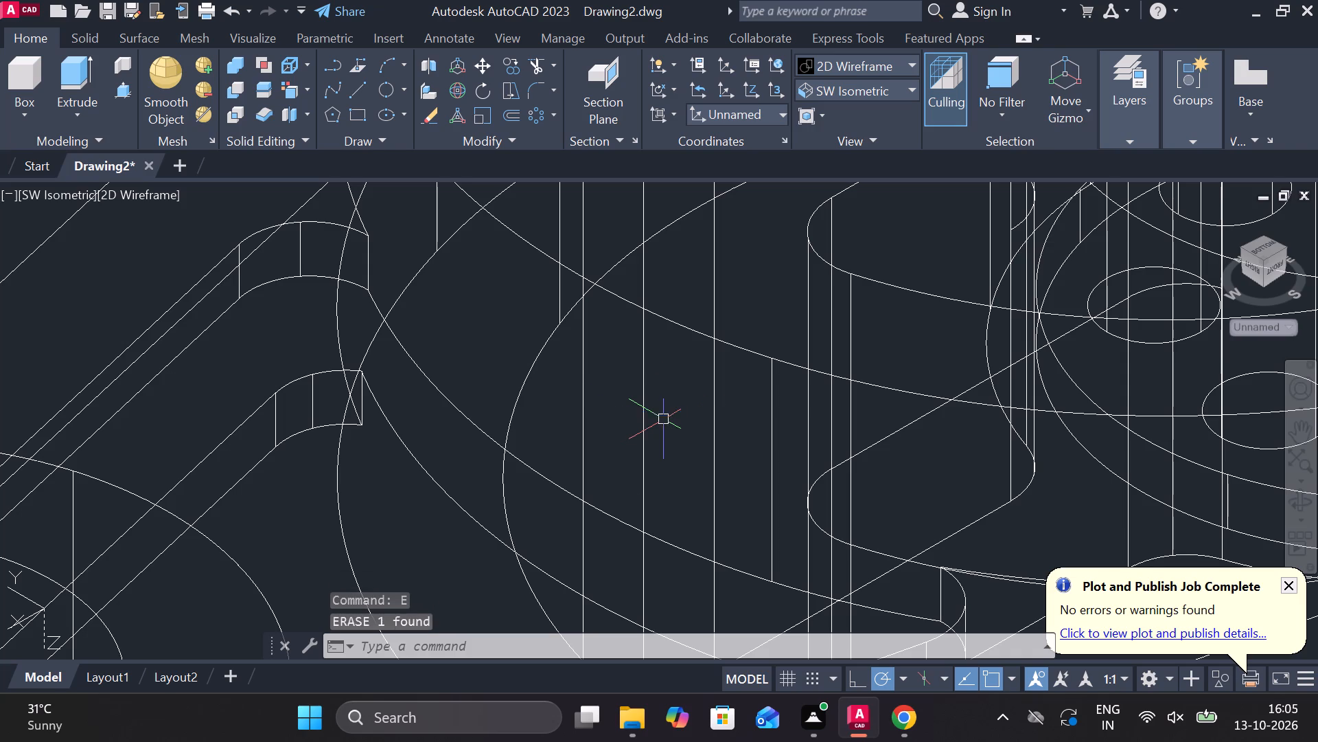
Erase the leftover straight line, long arc and small corner arc inside the other hub slot.
click(888, 432)
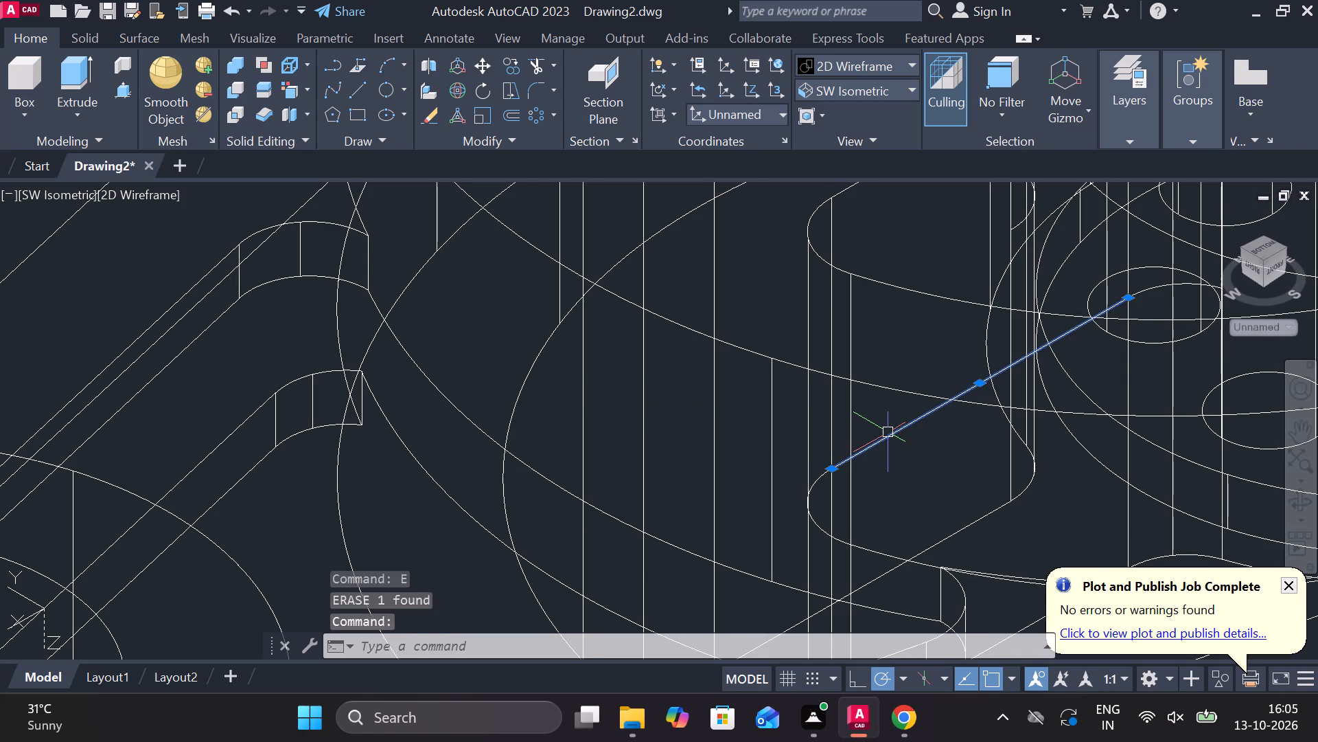
text(e)
key(space)
click(834, 536)
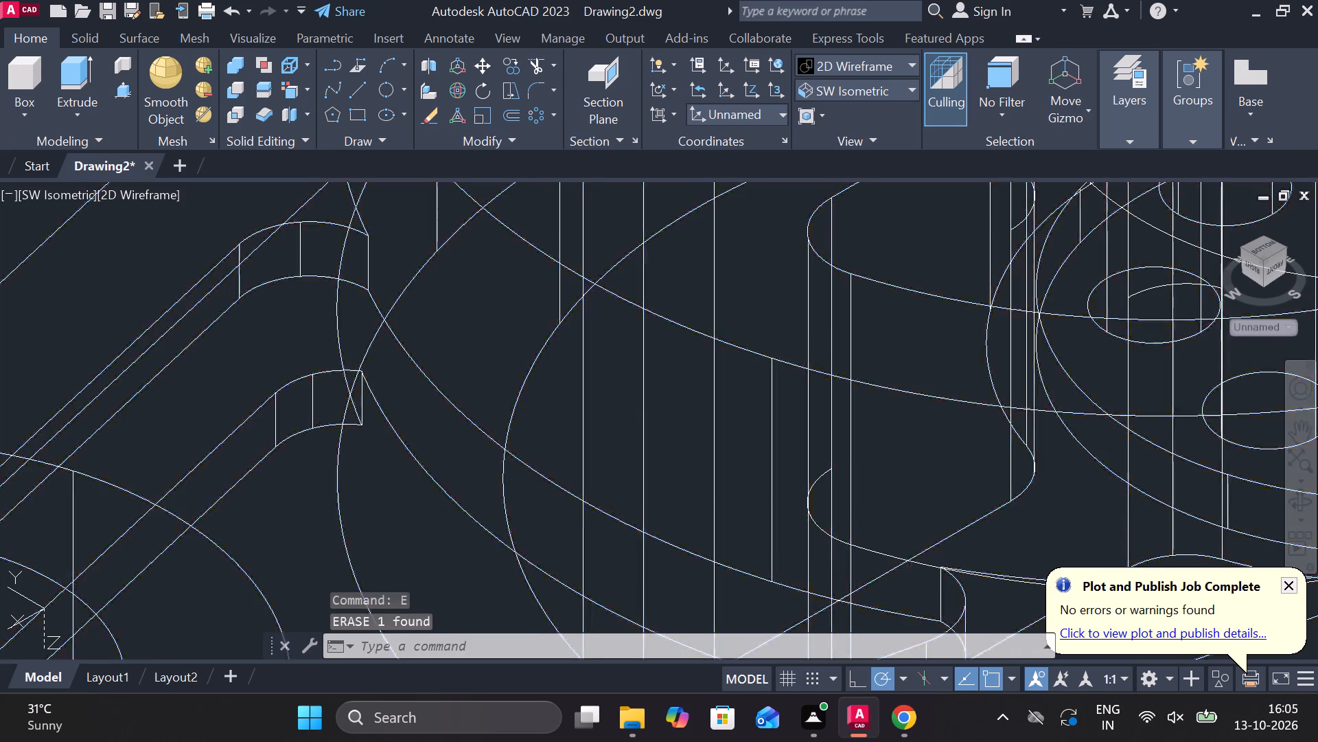
click(875, 553)
key(Escape)
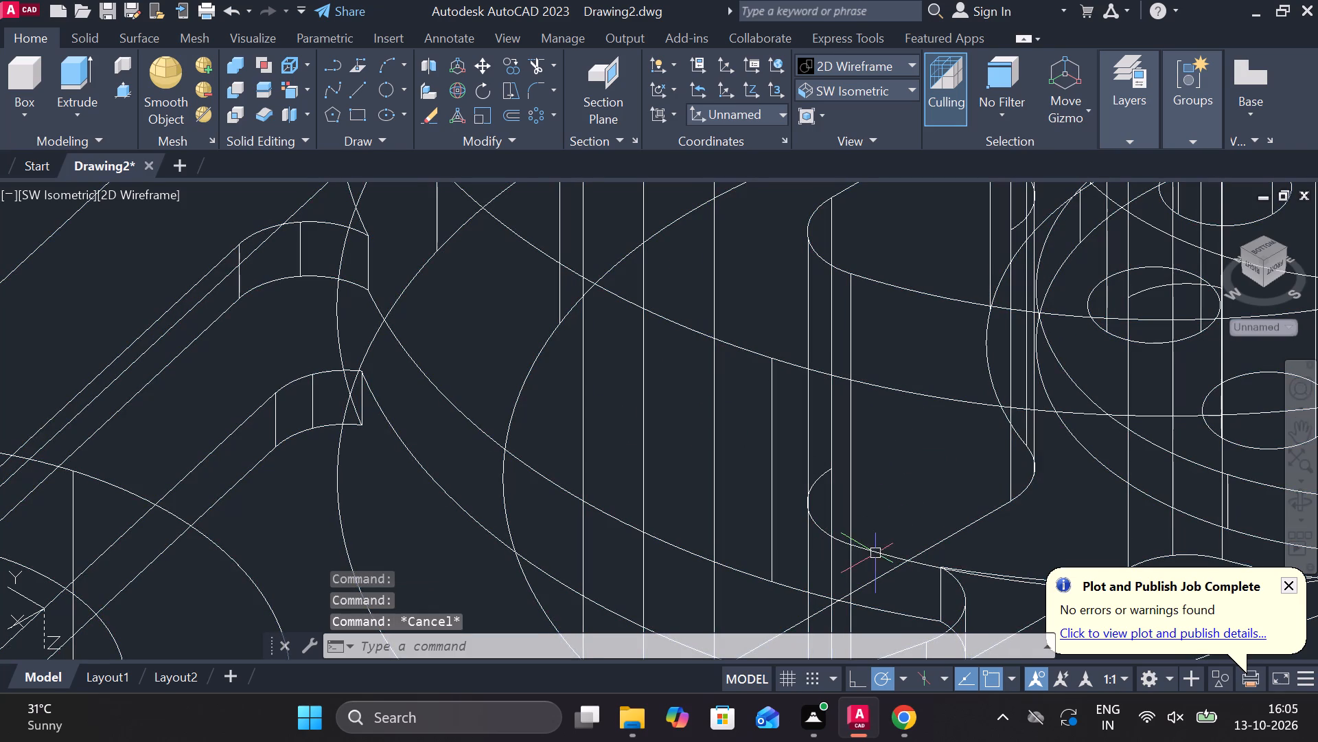
click(875, 553)
text(e)
key(space)
scroll(819, 535, up, 2)
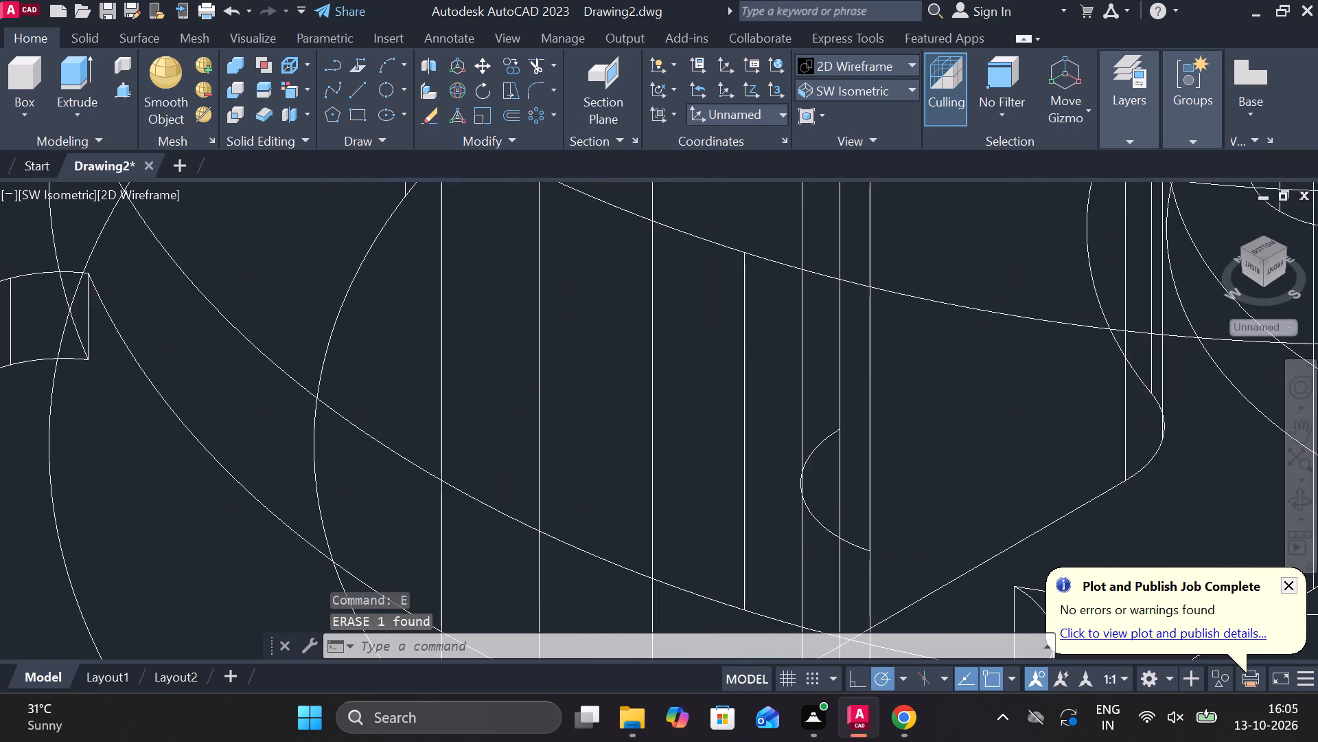
click(820, 518)
text(e)
key(space)
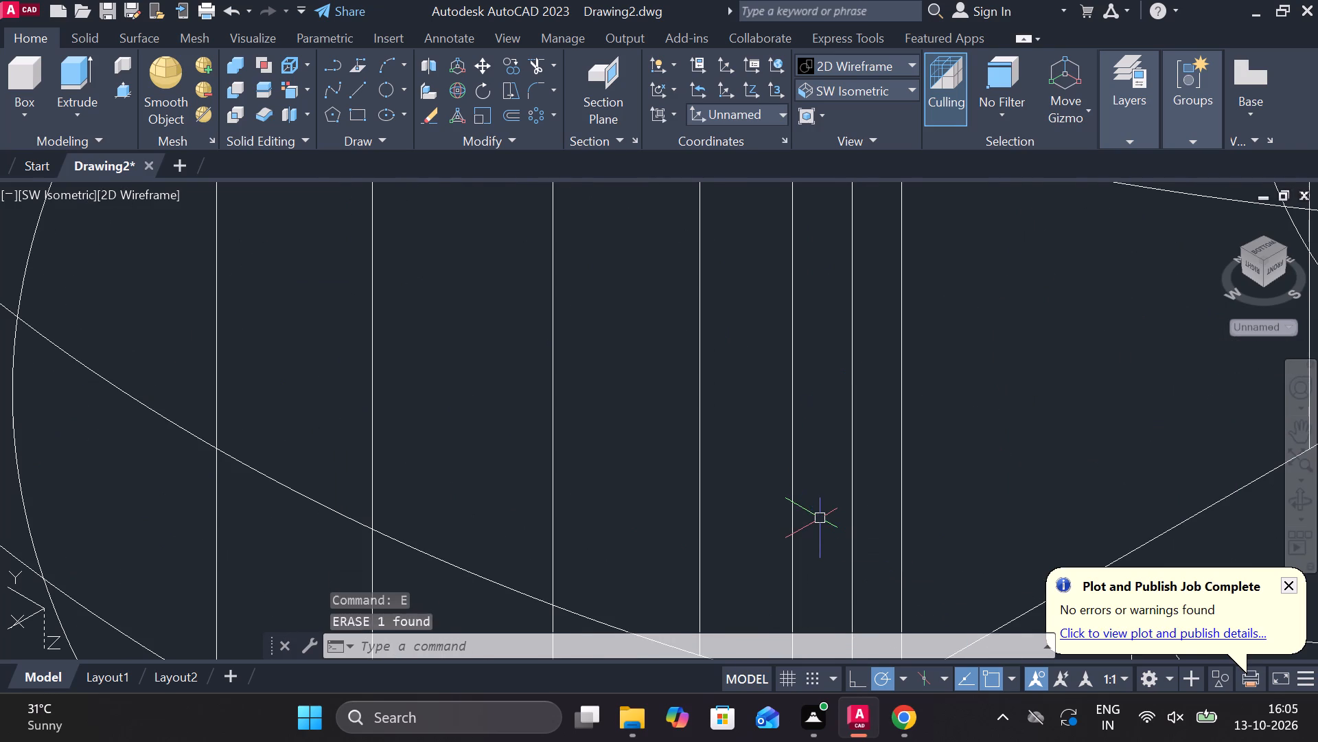
Erase the leftover construction circle around the ring of small hub holes and the two connected arcs beside it together.
scroll(820, 518, down, 2)
middle_drag(849, 513, 623, 398)
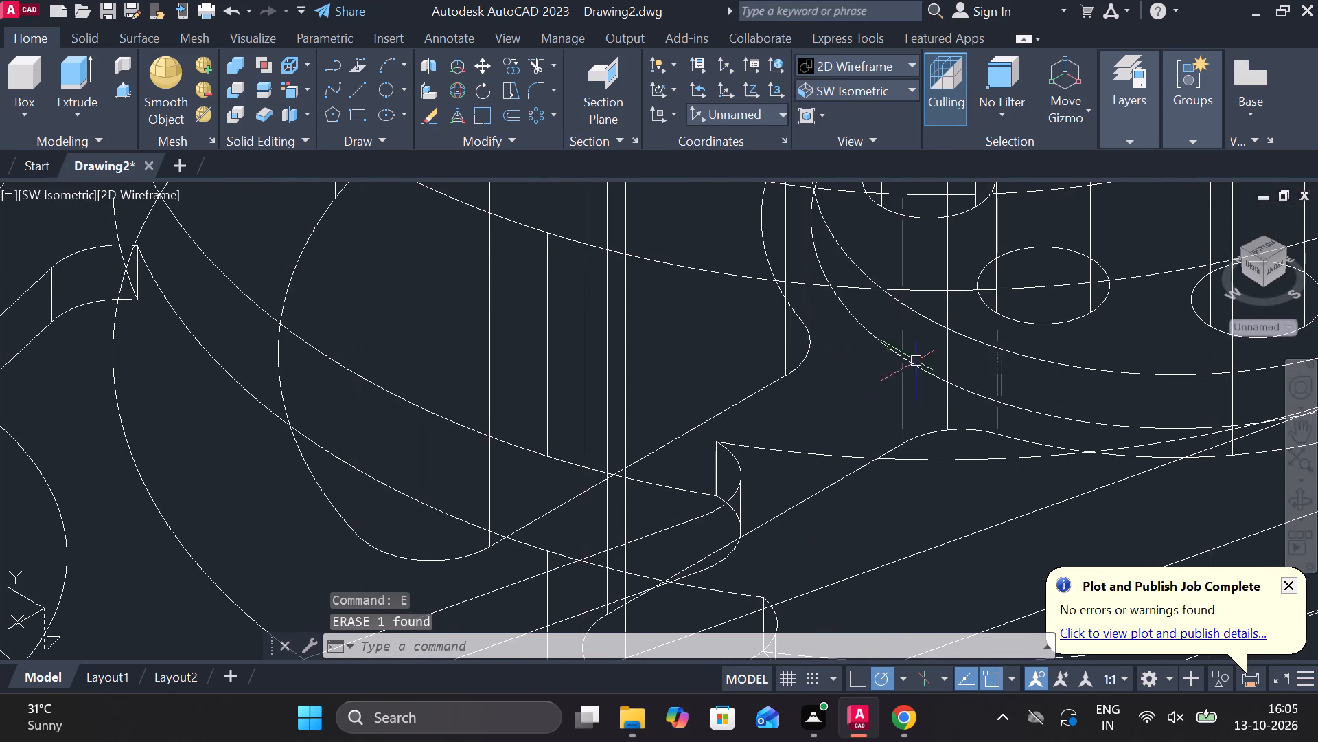
click(921, 361)
double_click(921, 364)
scroll(920, 401, down, 2)
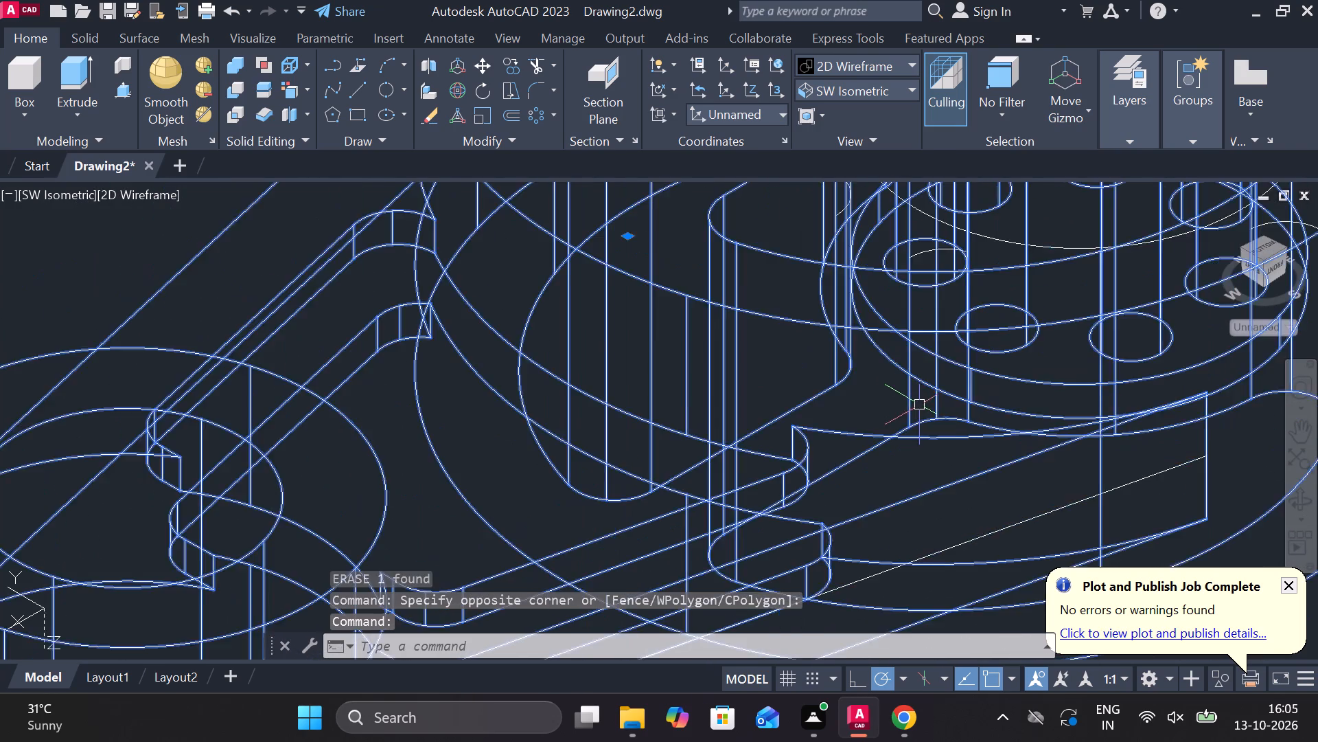
middle_drag(959, 429, 807, 565)
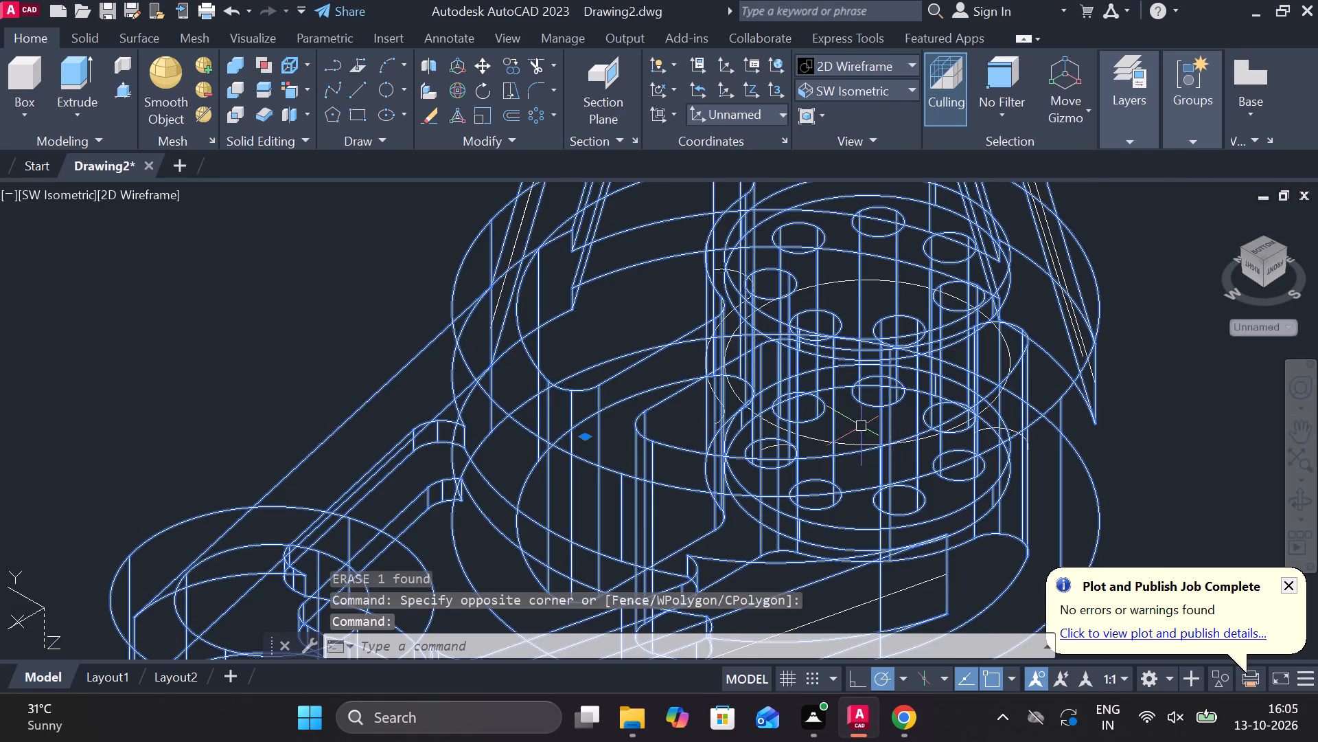
scroll(859, 420, up, 2)
scroll(502, 342, up, 1)
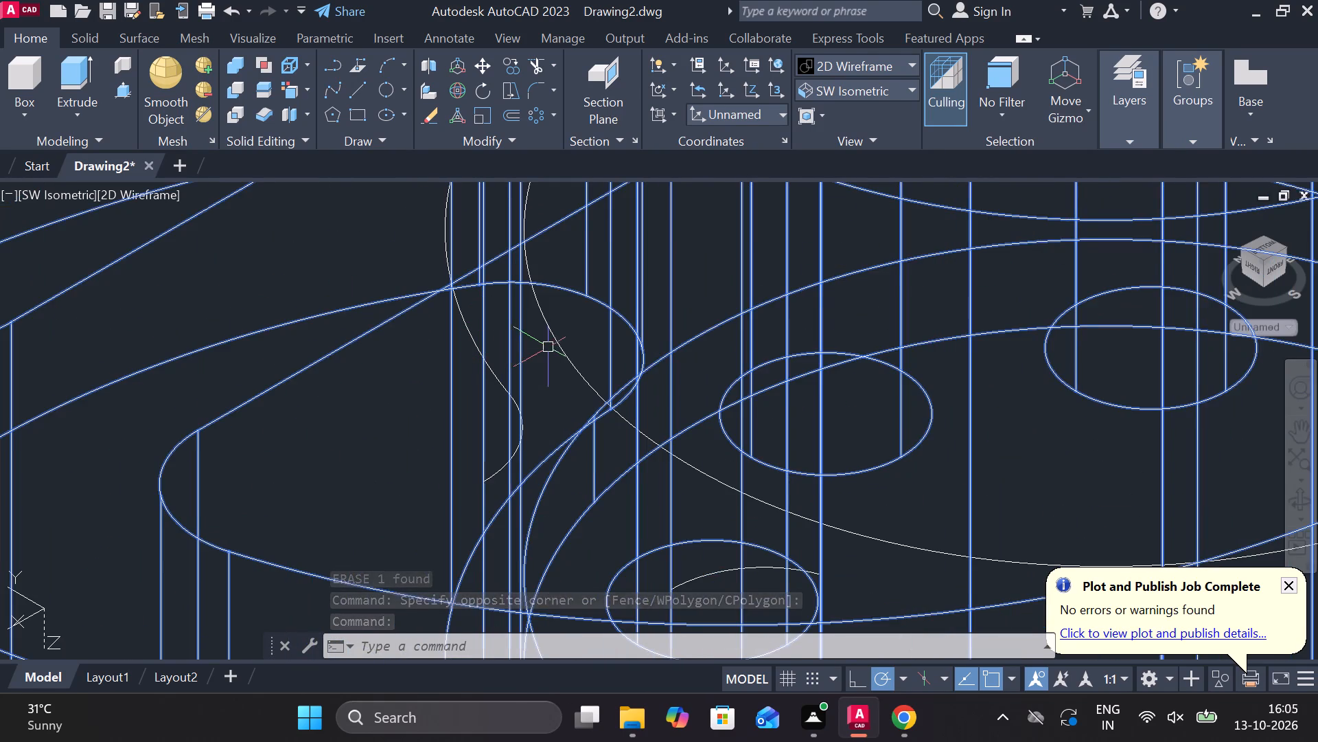
key(Escape)
click(575, 366)
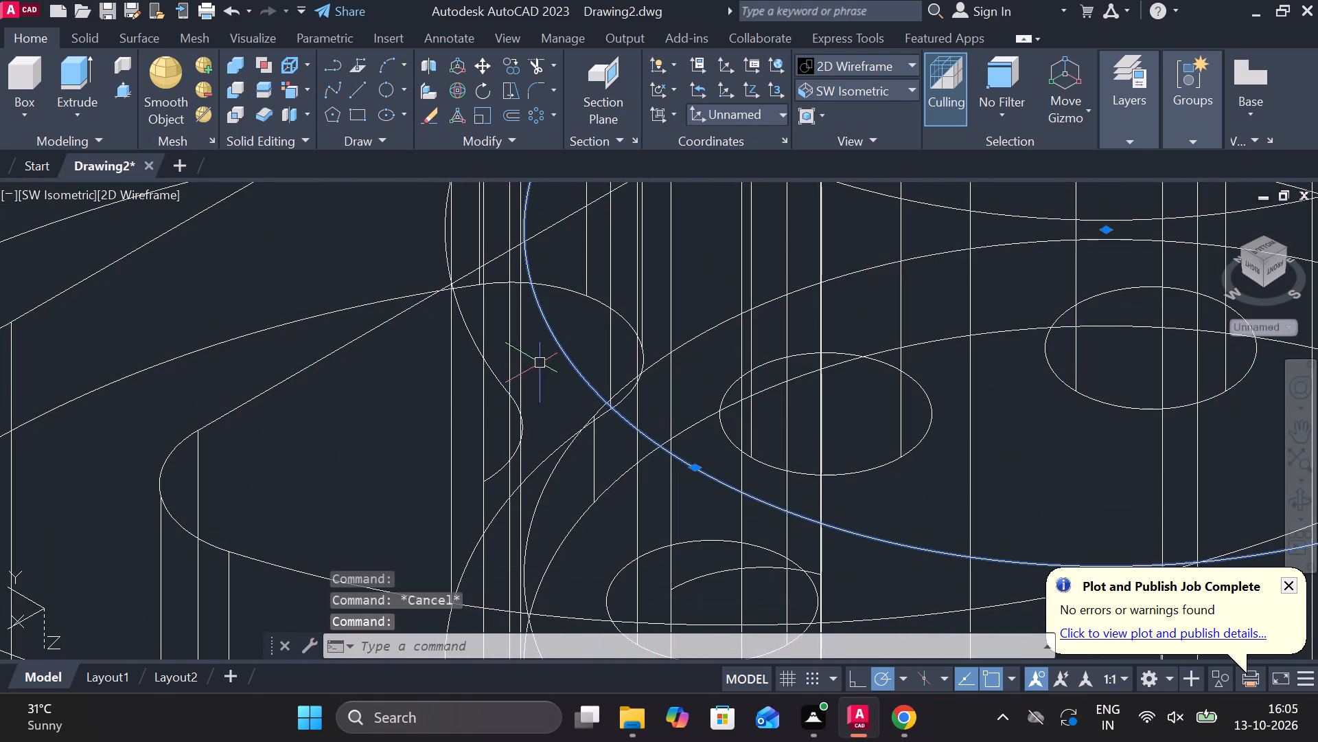
click(497, 368)
scroll(531, 434, up, 3)
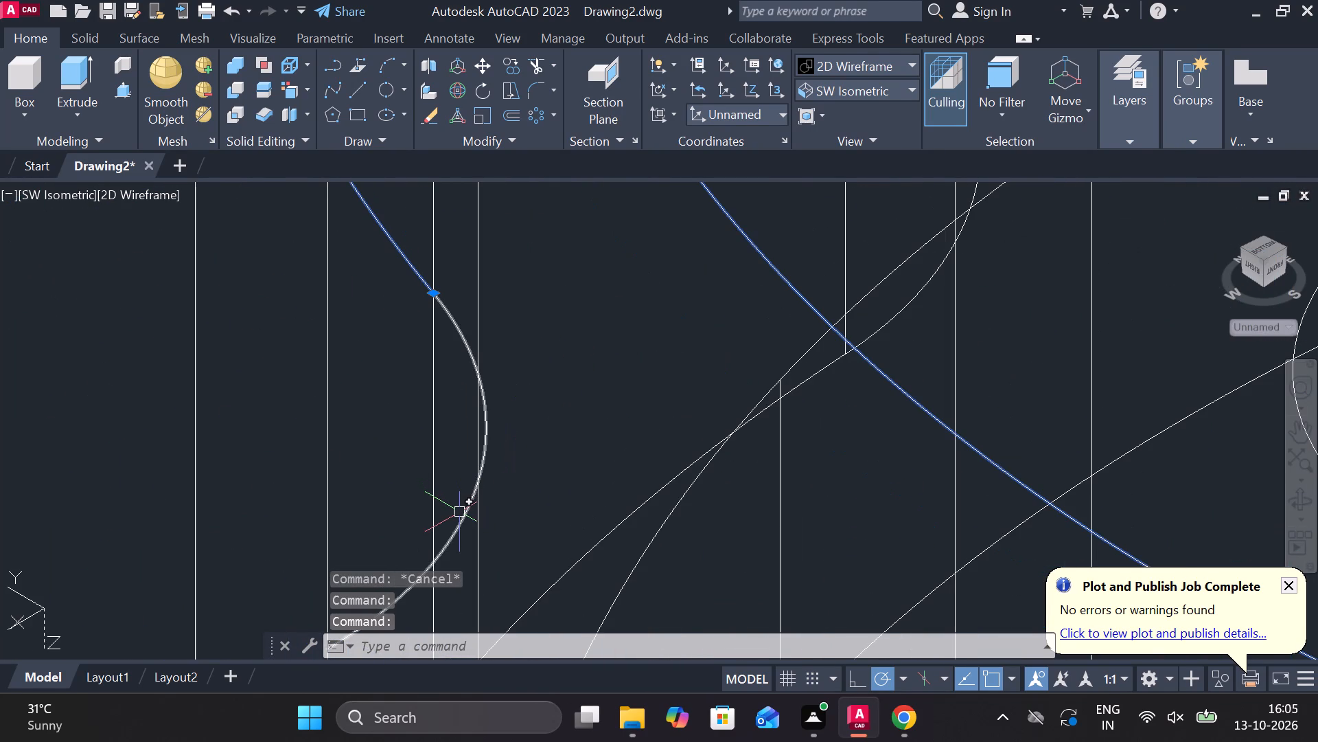
click(459, 512)
text(e)
key(space)
scroll(586, 427, down, 3)
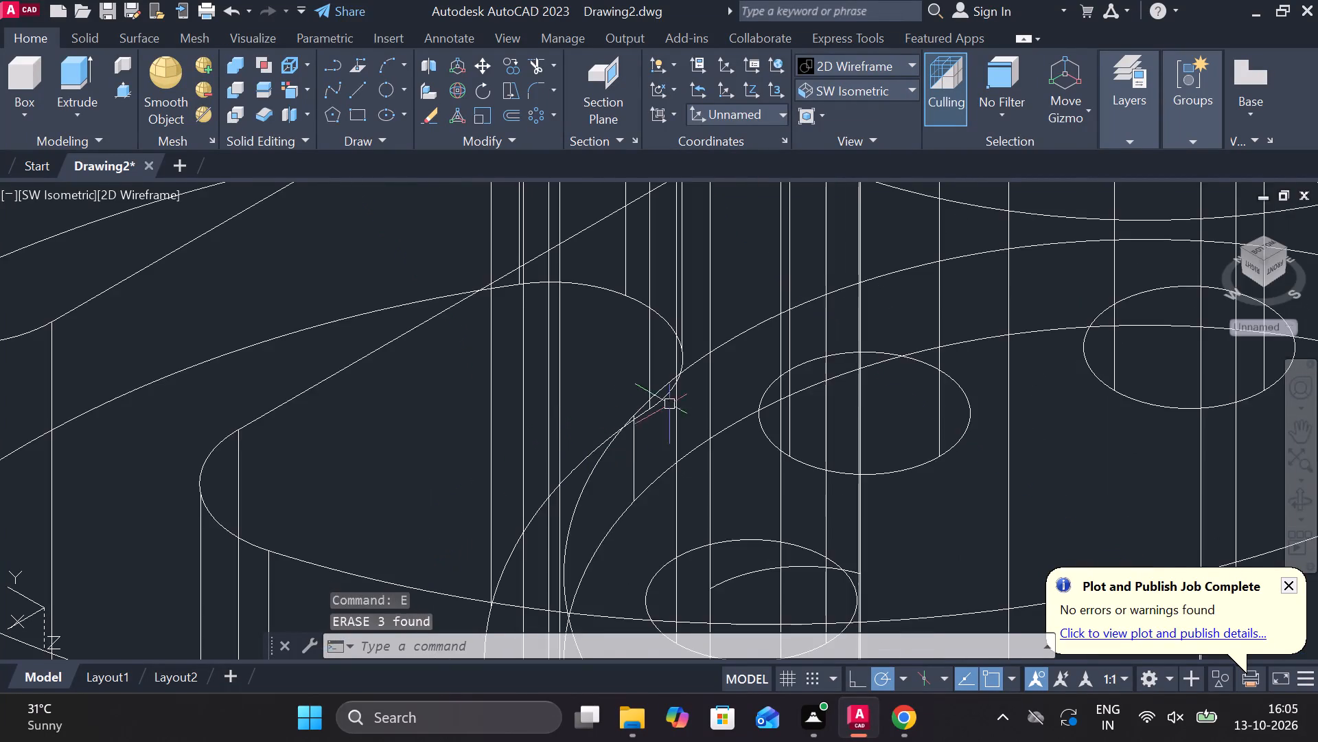
Erase the leftover construction line running along the short arm's near side face.
scroll(681, 401, down, 3)
click(760, 353)
scroll(761, 348, down, 1)
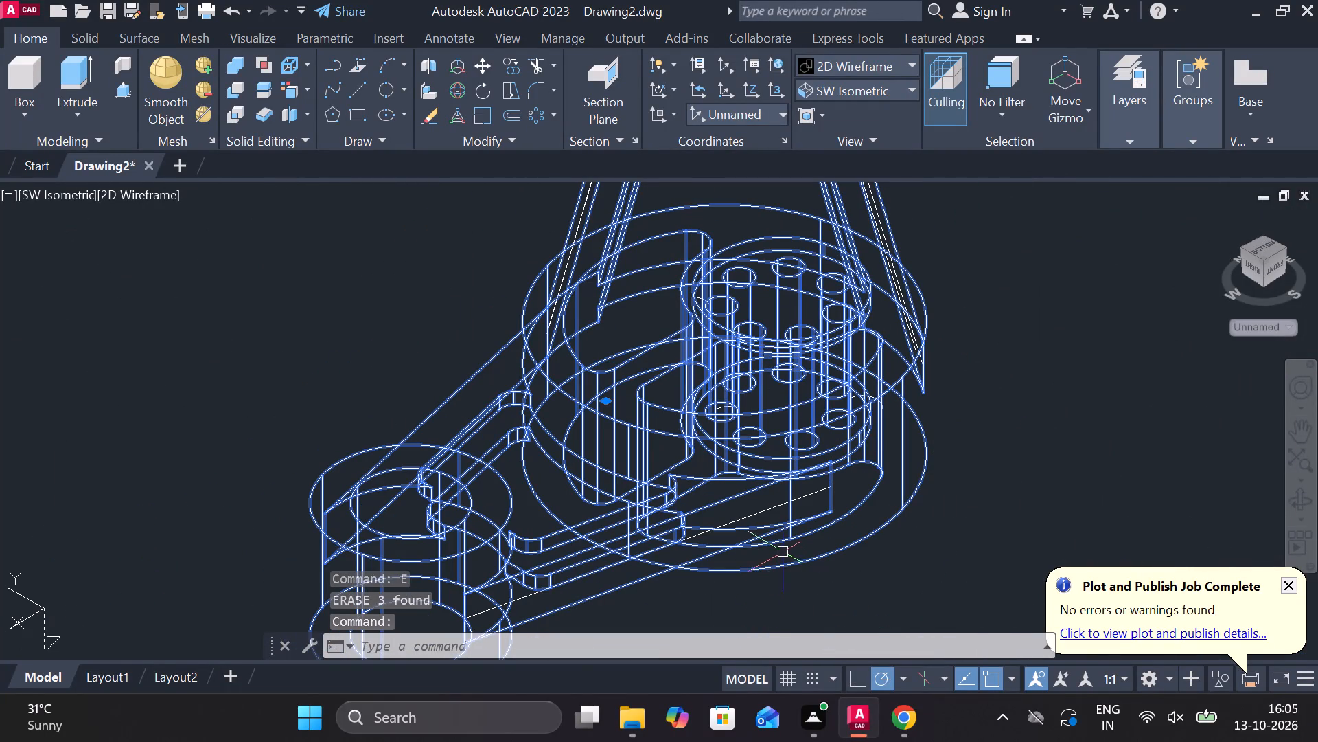
key(grave)
key(Escape)
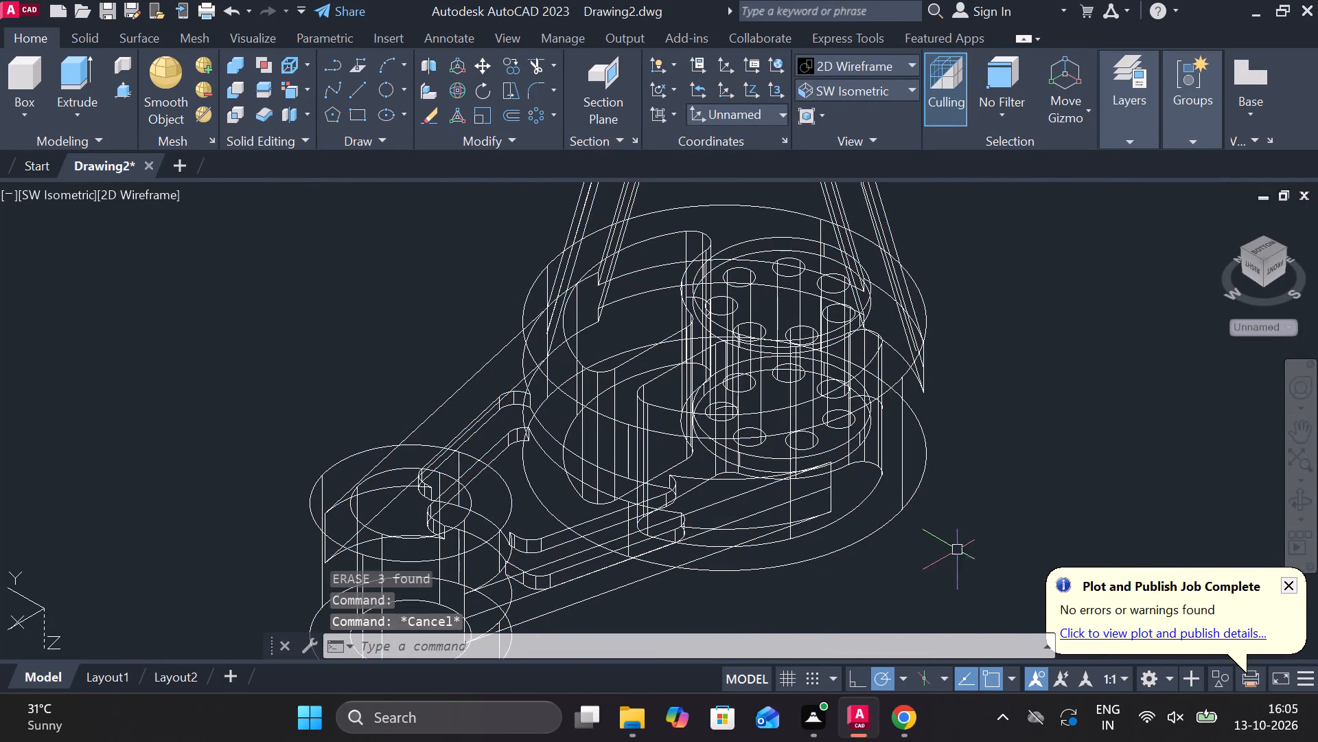
click(765, 516)
text(e)
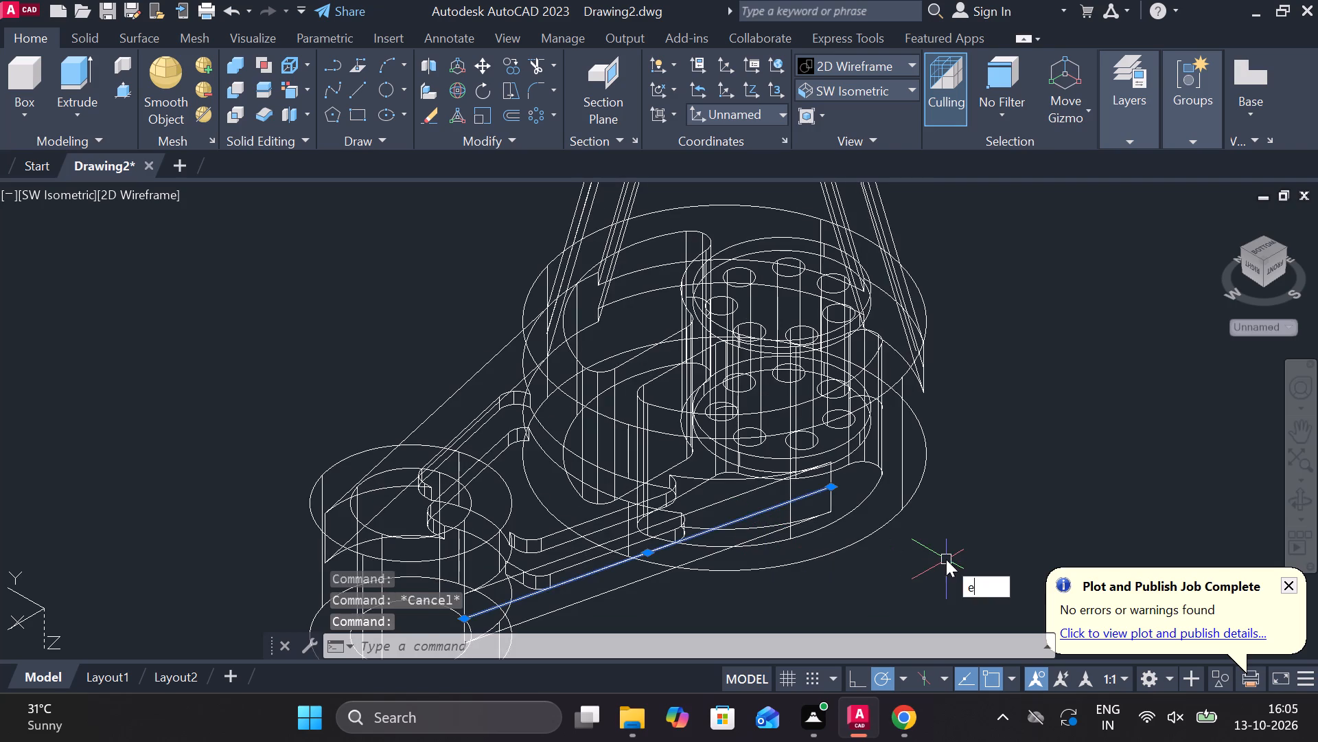
key(space)
Erase the leftover construction line running along the side face of the long arm.
click(570, 554)
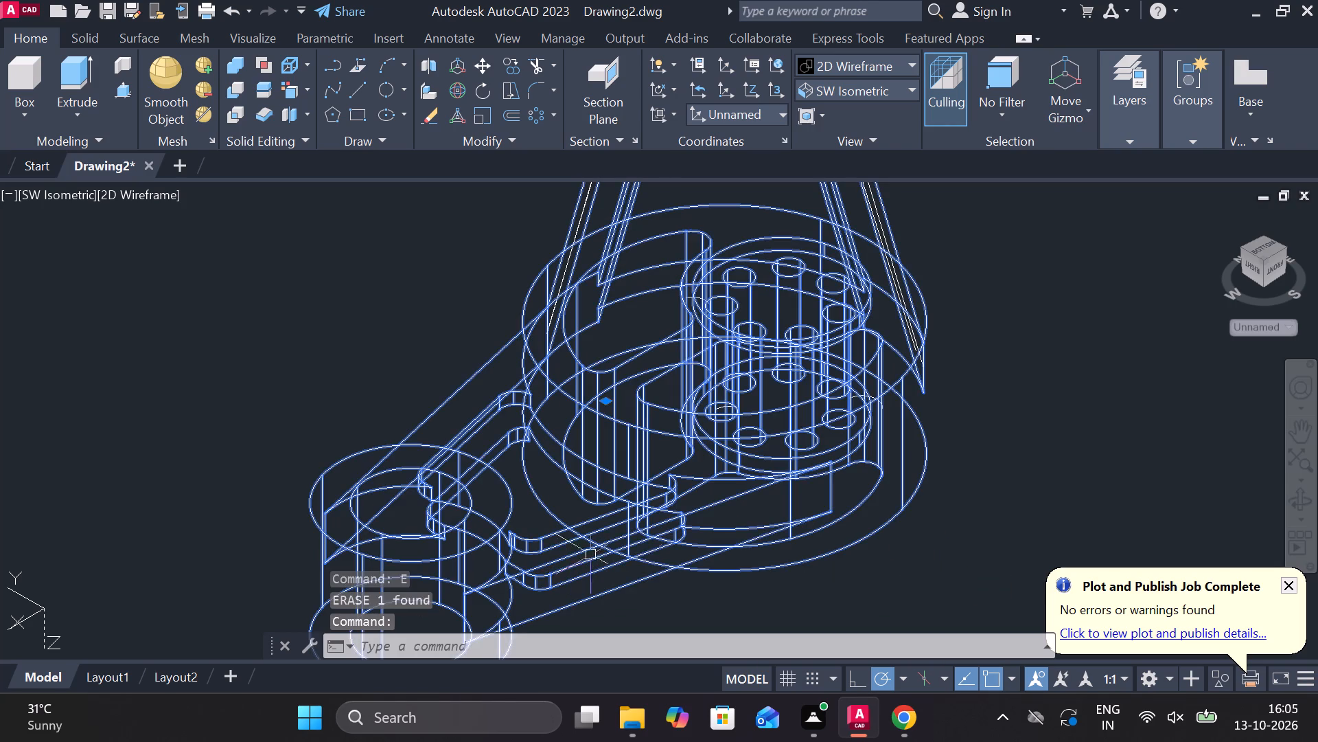
middle_drag(891, 339, 761, 568)
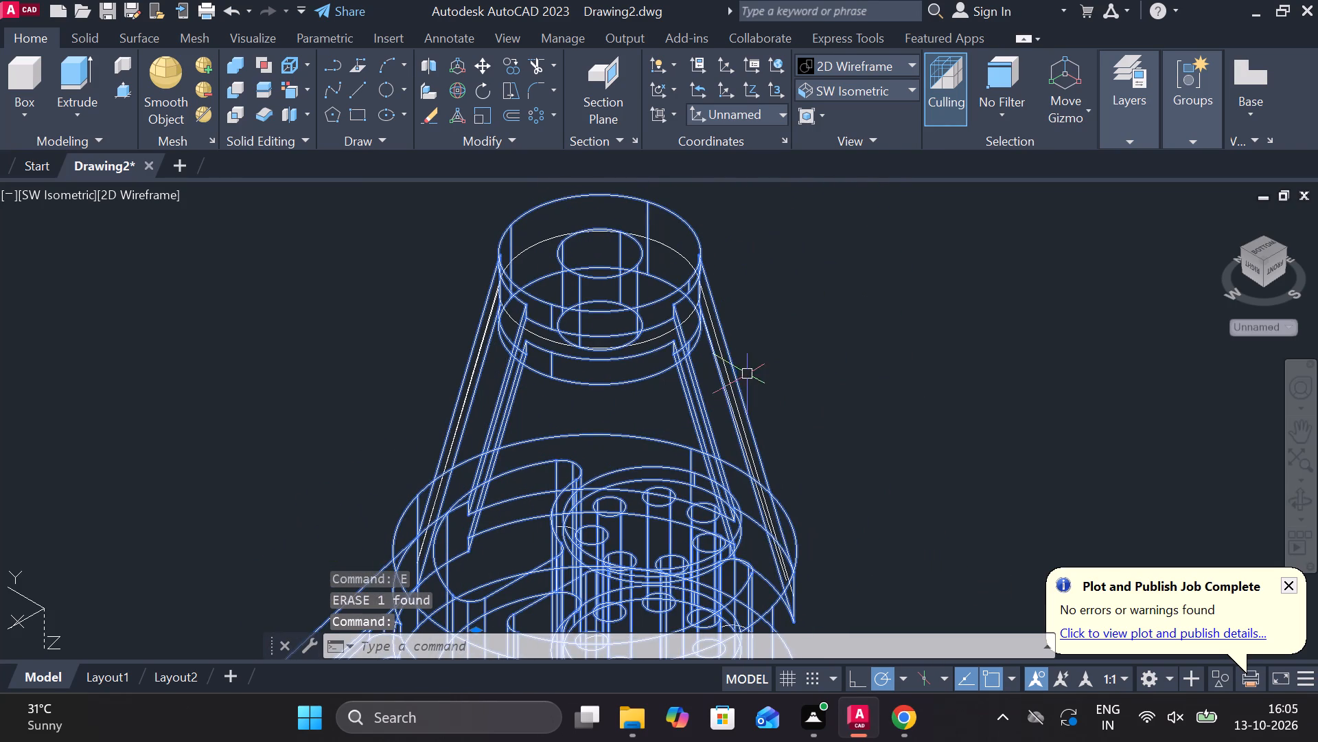
scroll(735, 385, up, 1)
key(Escape)
click(739, 416)
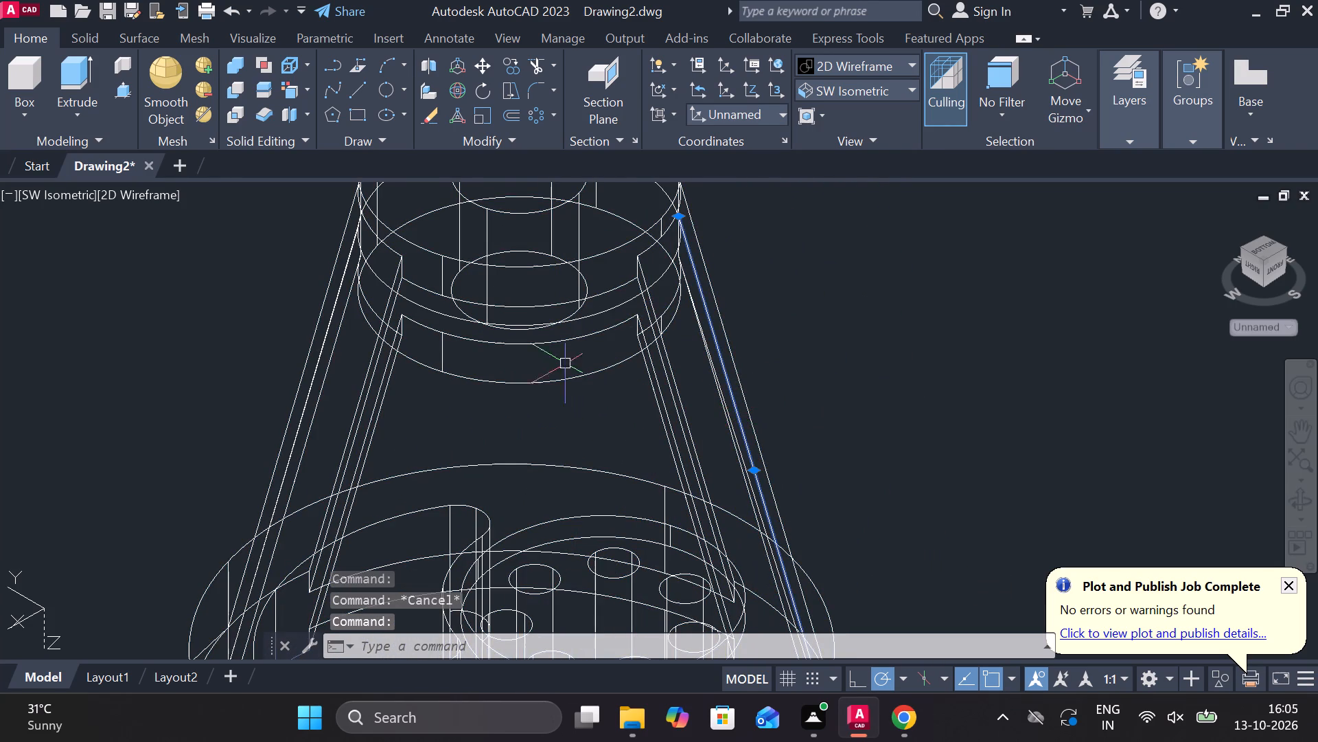
key(e)
key(space)
Erase the leftover construction circle around the mid-height of the long arm's boss.
click(653, 352)
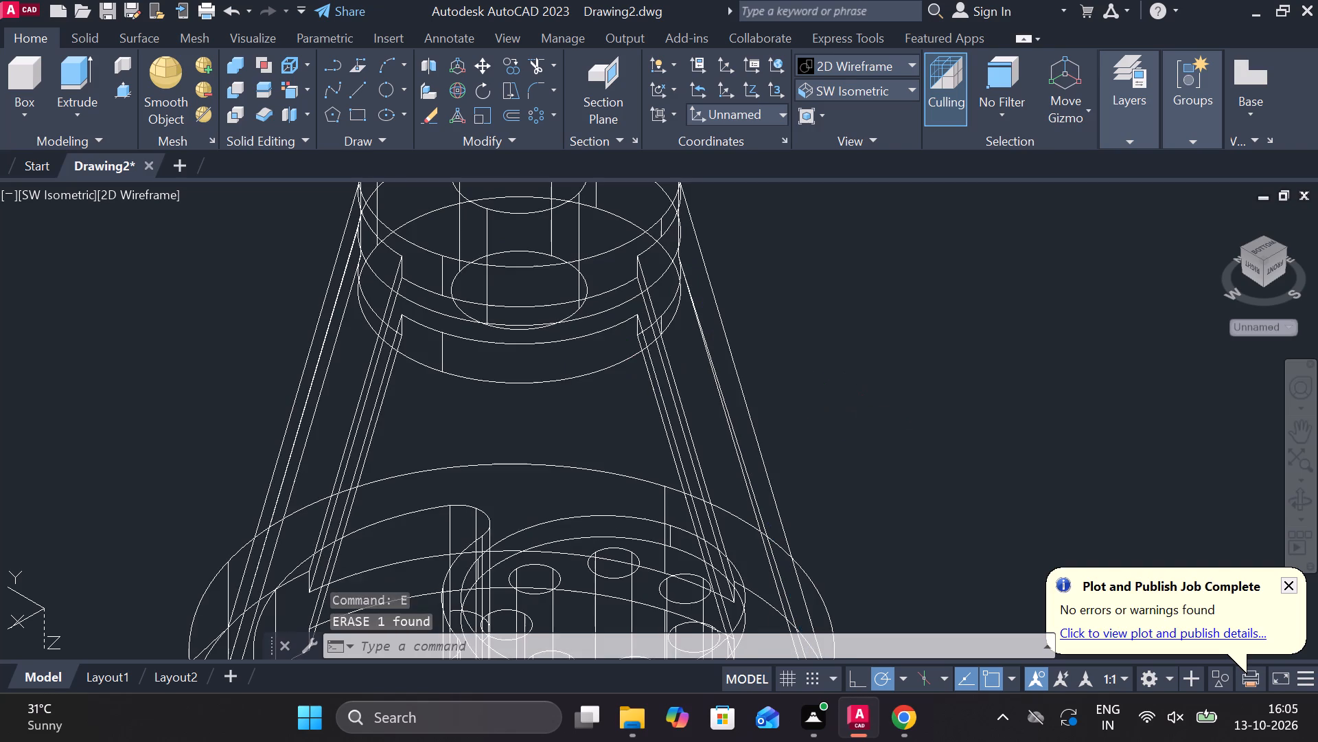
key(Escape)
click(604, 314)
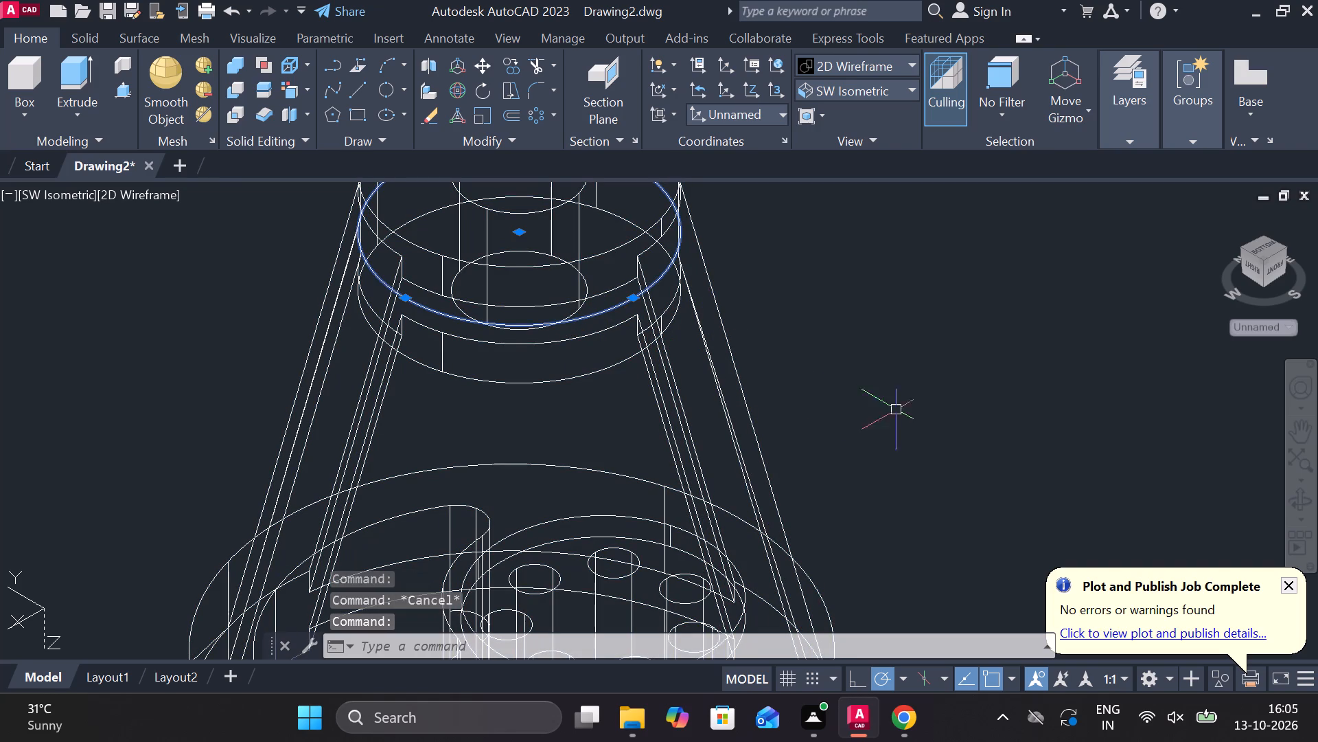
text(e)
key(space)
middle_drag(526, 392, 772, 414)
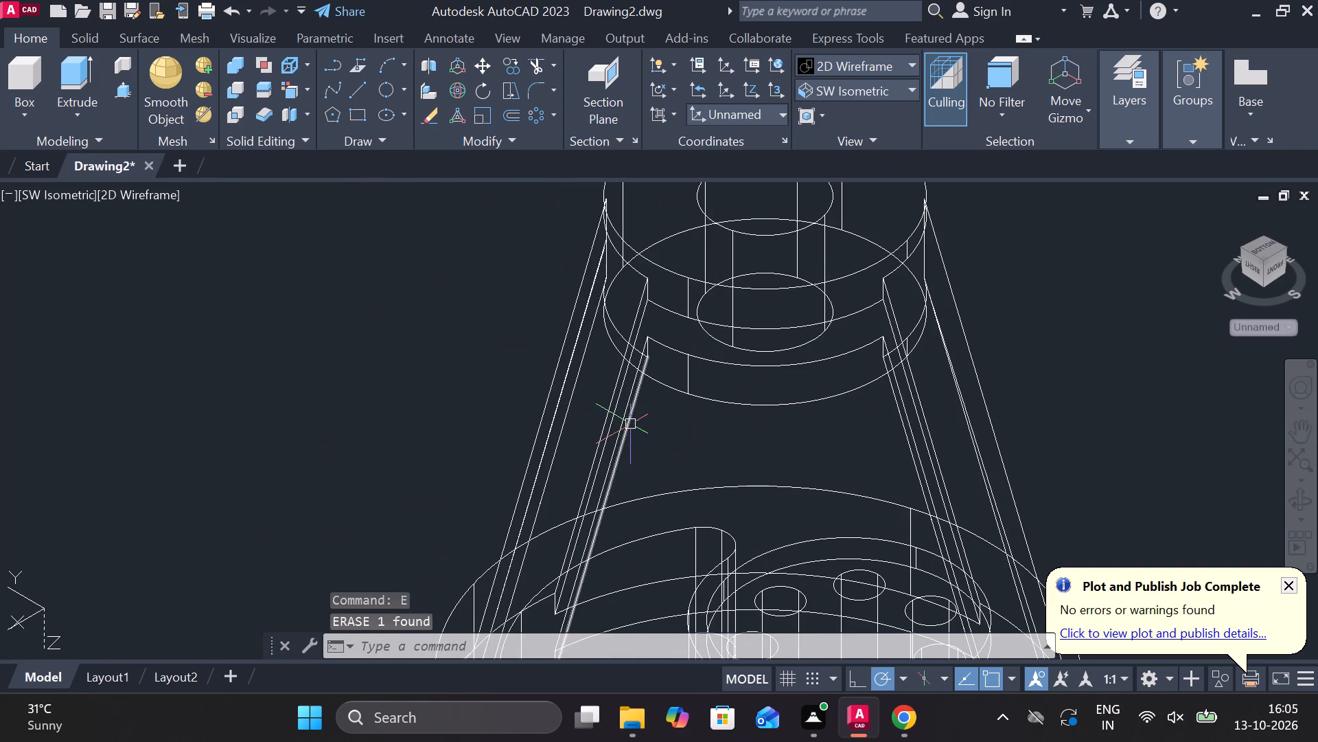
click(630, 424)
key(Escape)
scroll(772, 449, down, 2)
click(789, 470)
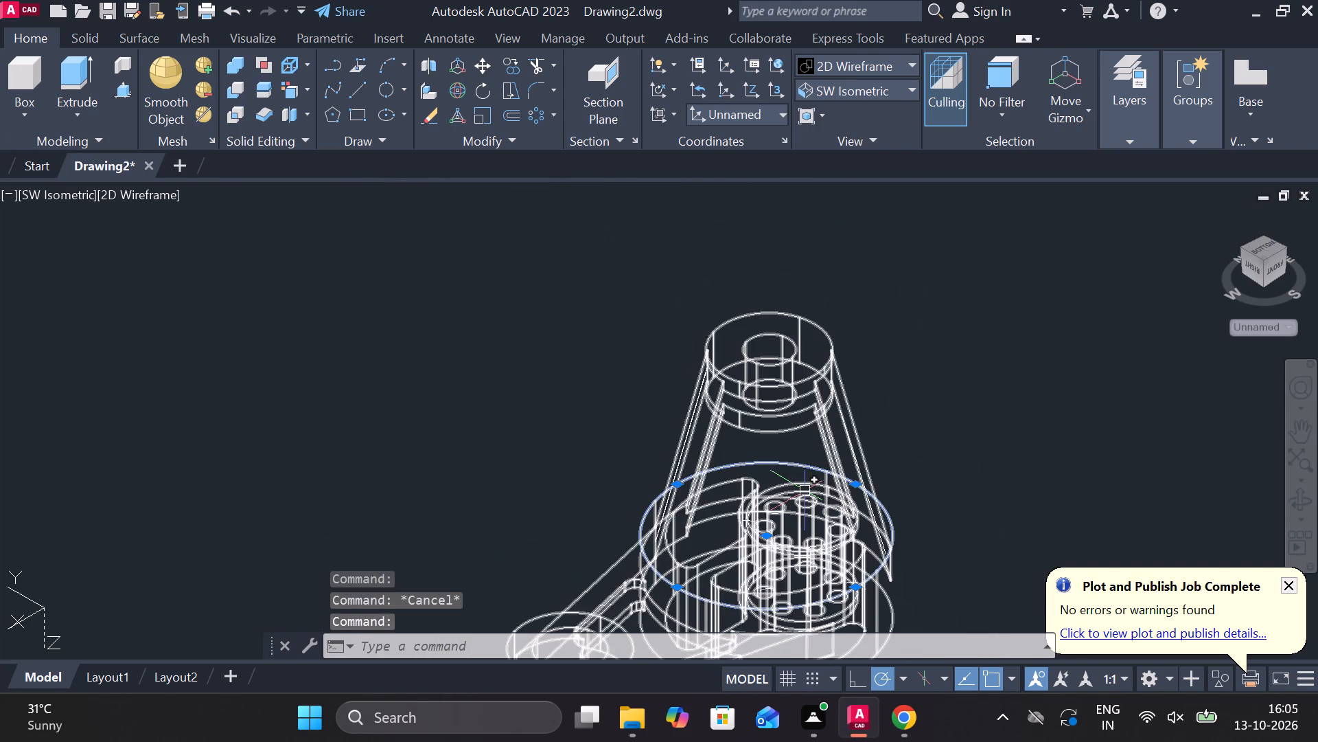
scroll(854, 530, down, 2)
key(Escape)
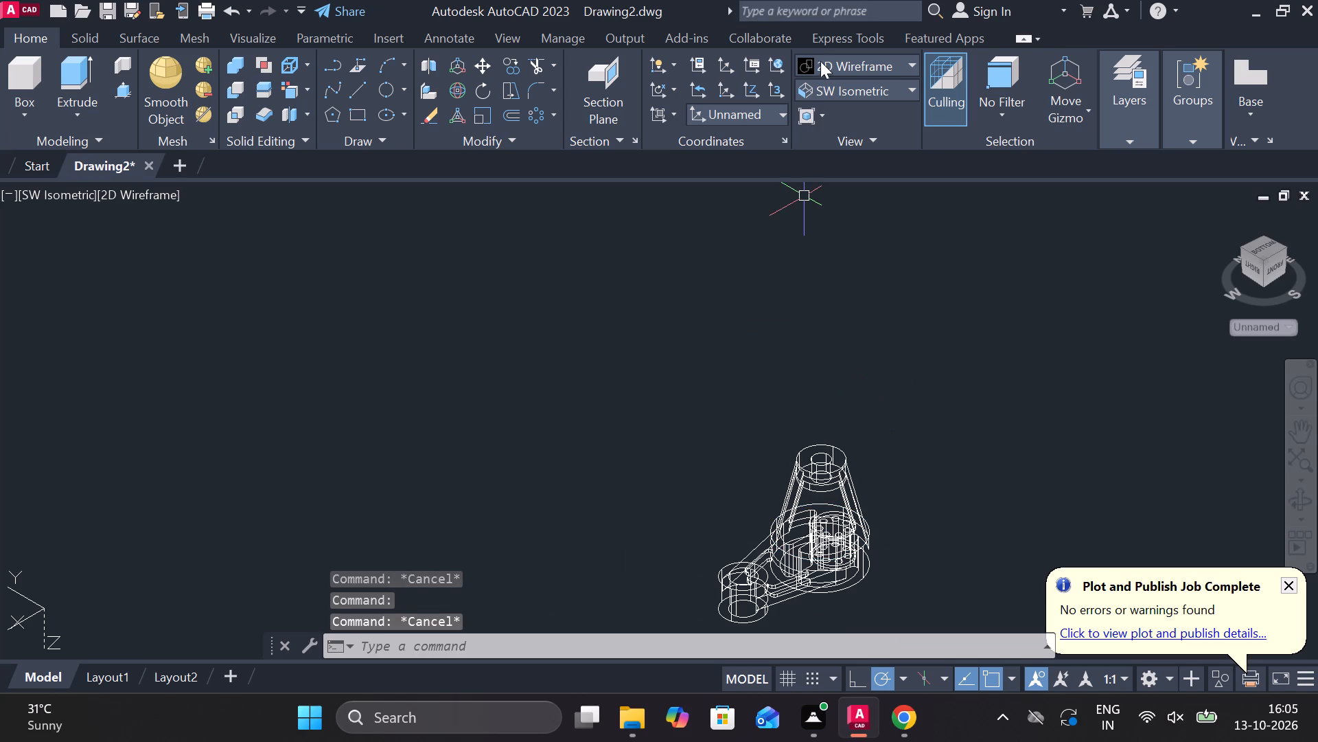
Set the visual style to Shades of Gray and look closely at the hub and short arm.
click(822, 63)
click(981, 154)
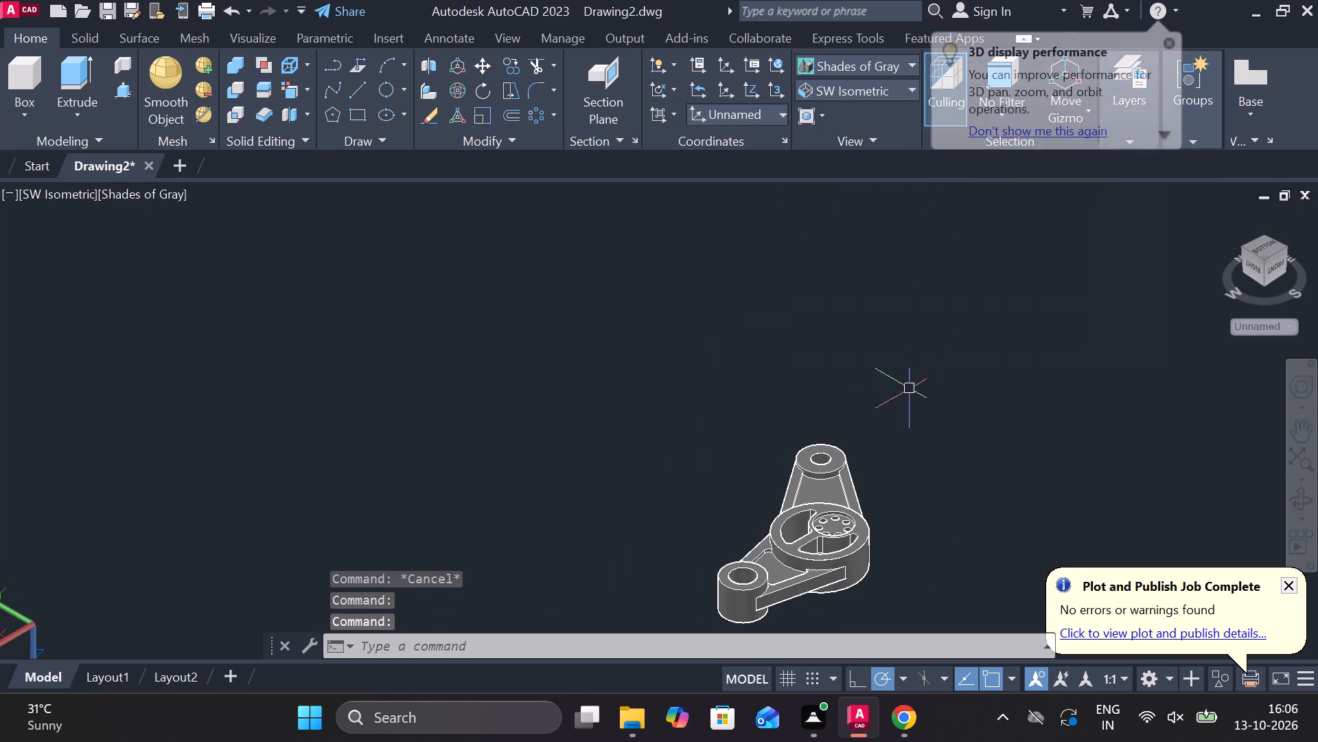
scroll(826, 568, up, 1)
middle_drag(860, 431, 740, 160)
scroll(781, 227, up, 2)
middle_drag(786, 222, 789, 223)
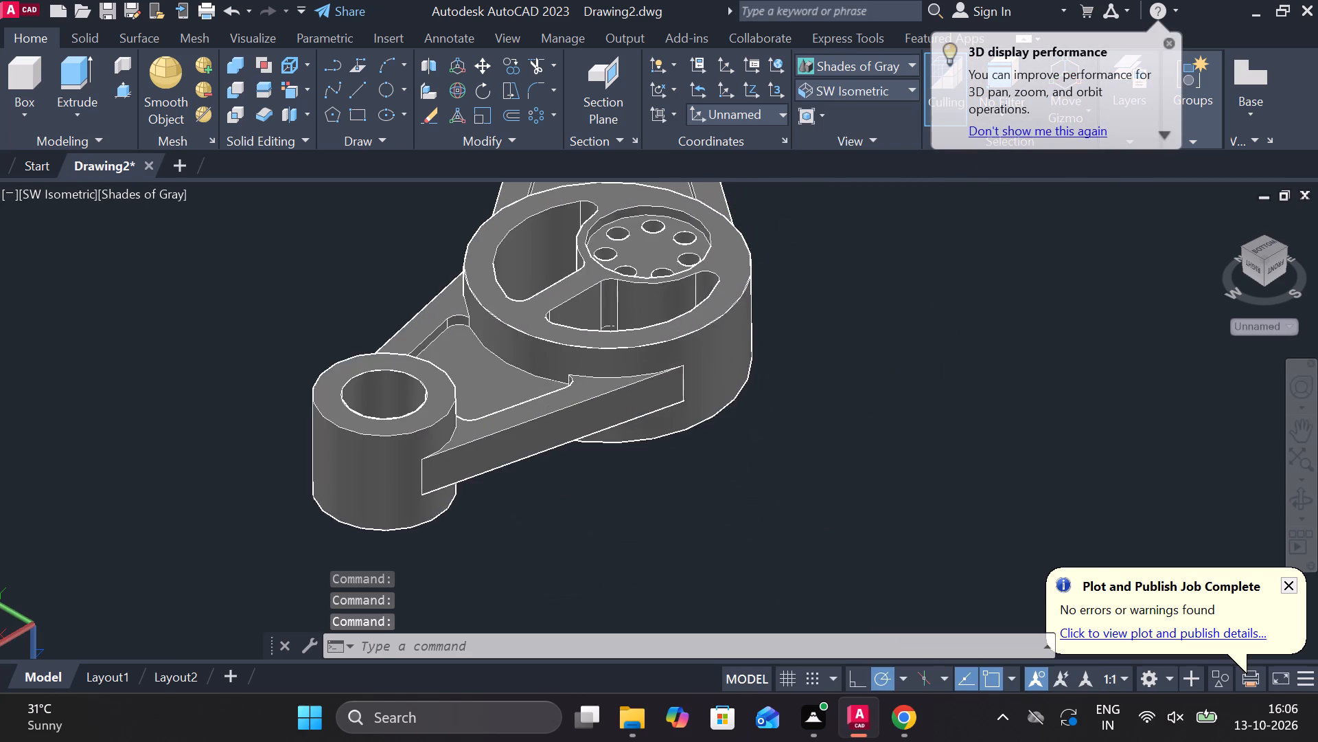
In the 2D Wireframe style, erase the leftover construction line along the long arm's side near the hub.
middle_drag(789, 223, 844, 321)
key(Escape)
click(826, 65)
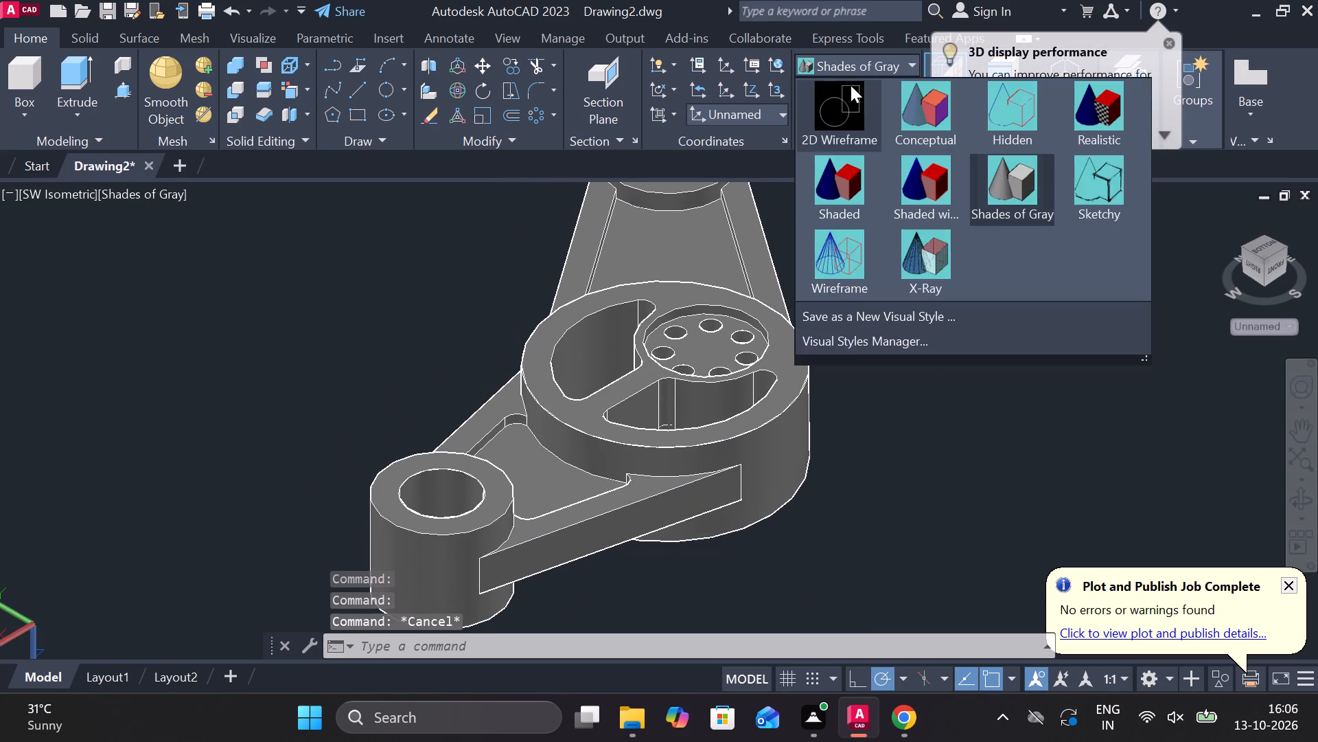
click(855, 87)
click(667, 408)
scroll(609, 418, up, 2)
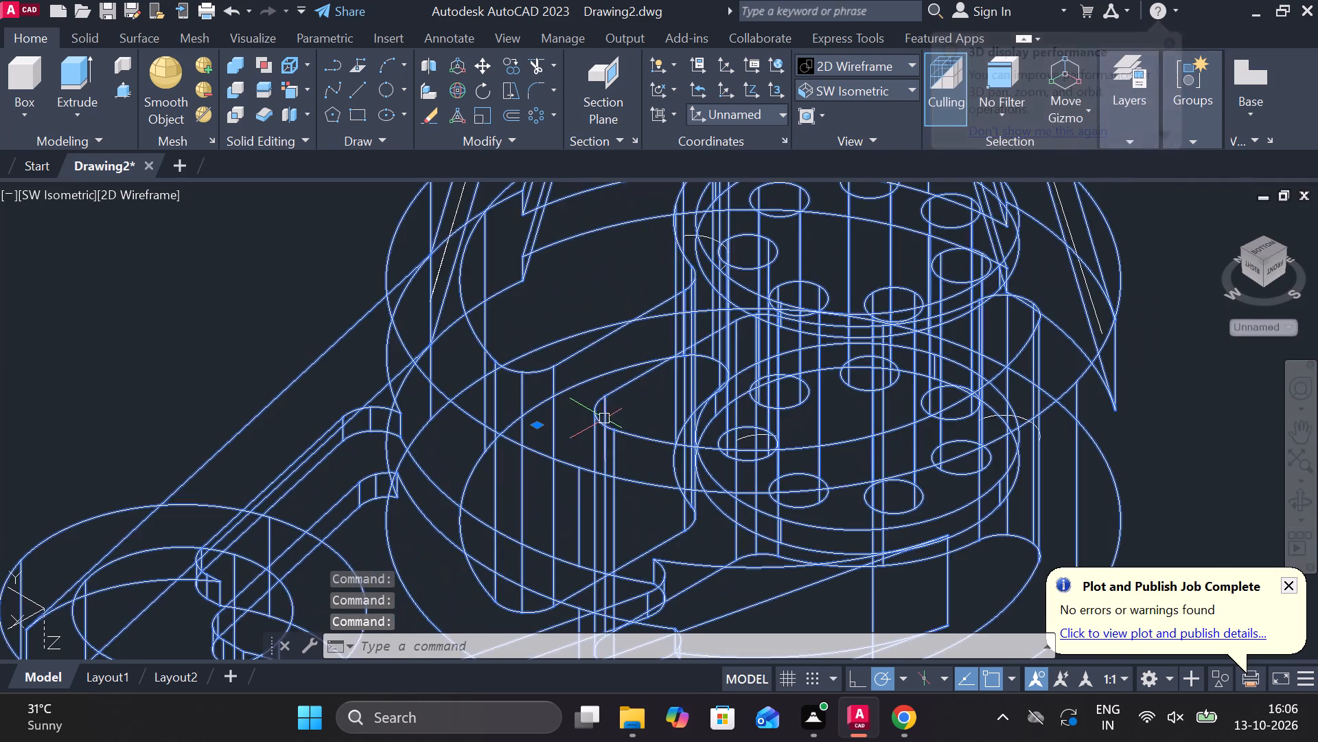
scroll(638, 395, up, 1)
middle_drag(642, 376, 737, 530)
key(Escape)
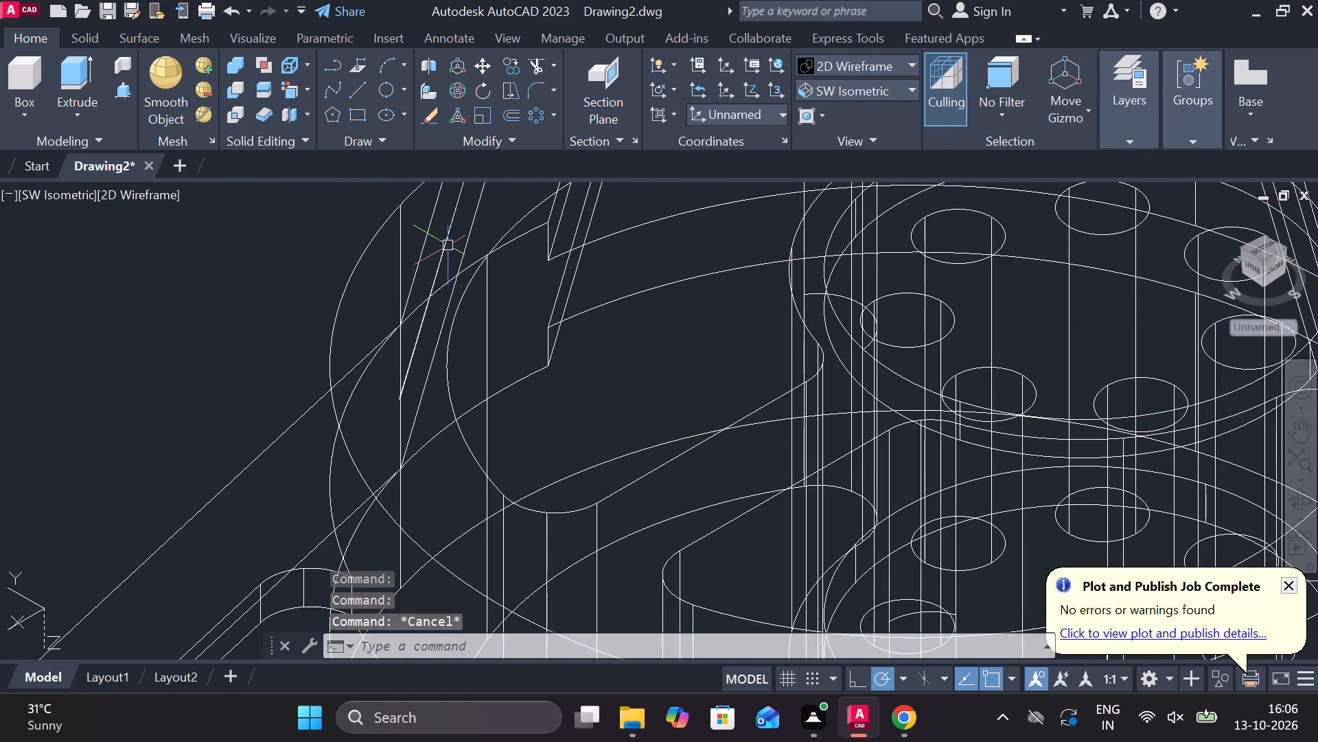
click(448, 245)
text(e)
key(space)
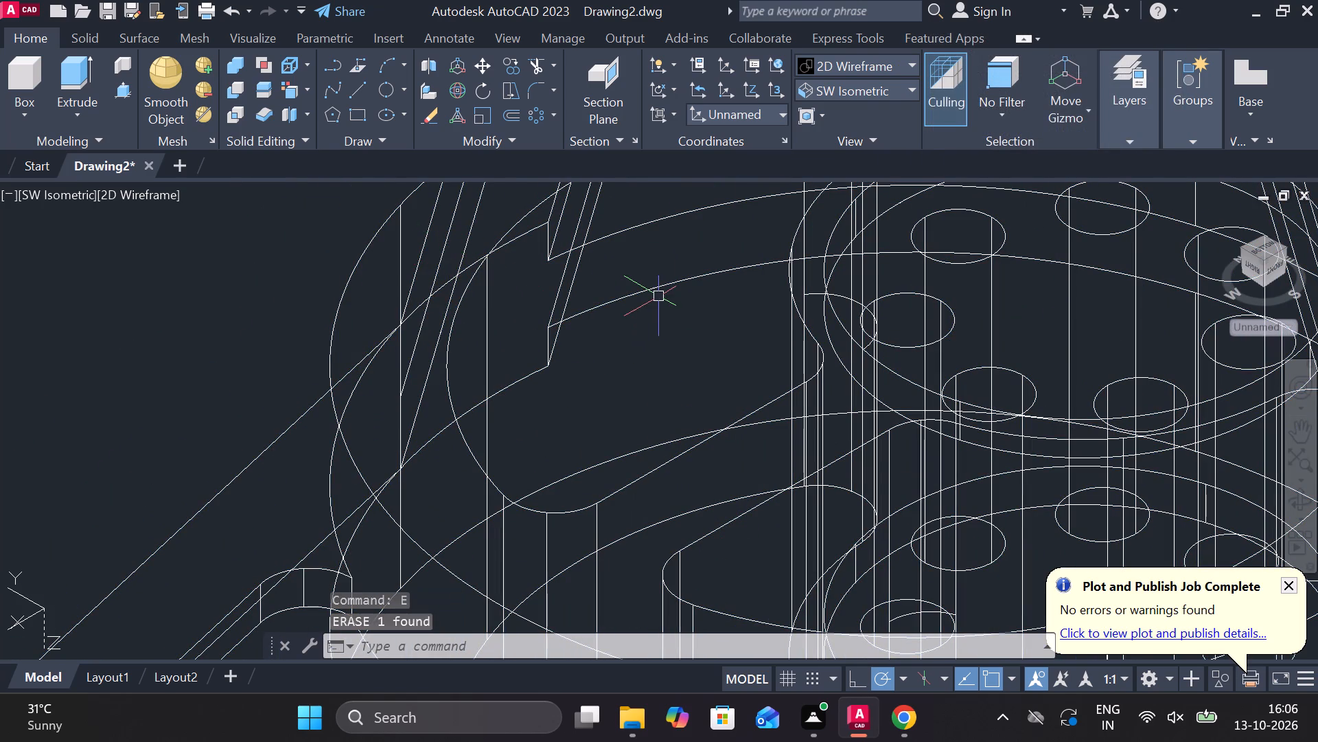
Highlight all objects and examine the hub and the long arm's side edges for leftover construction lines.
scroll(787, 410, down, 4)
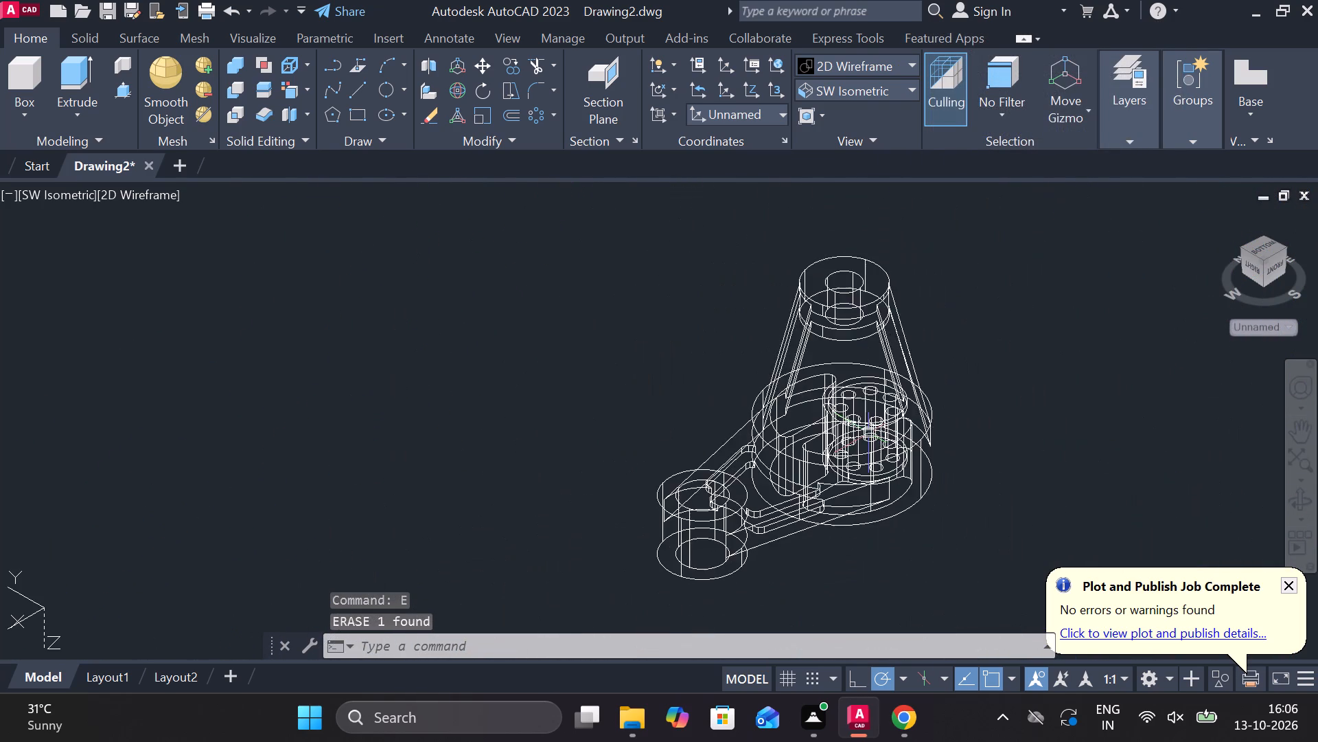
key(ctrl+a)
scroll(813, 398, up, 3)
middle_drag(837, 418, 708, 319)
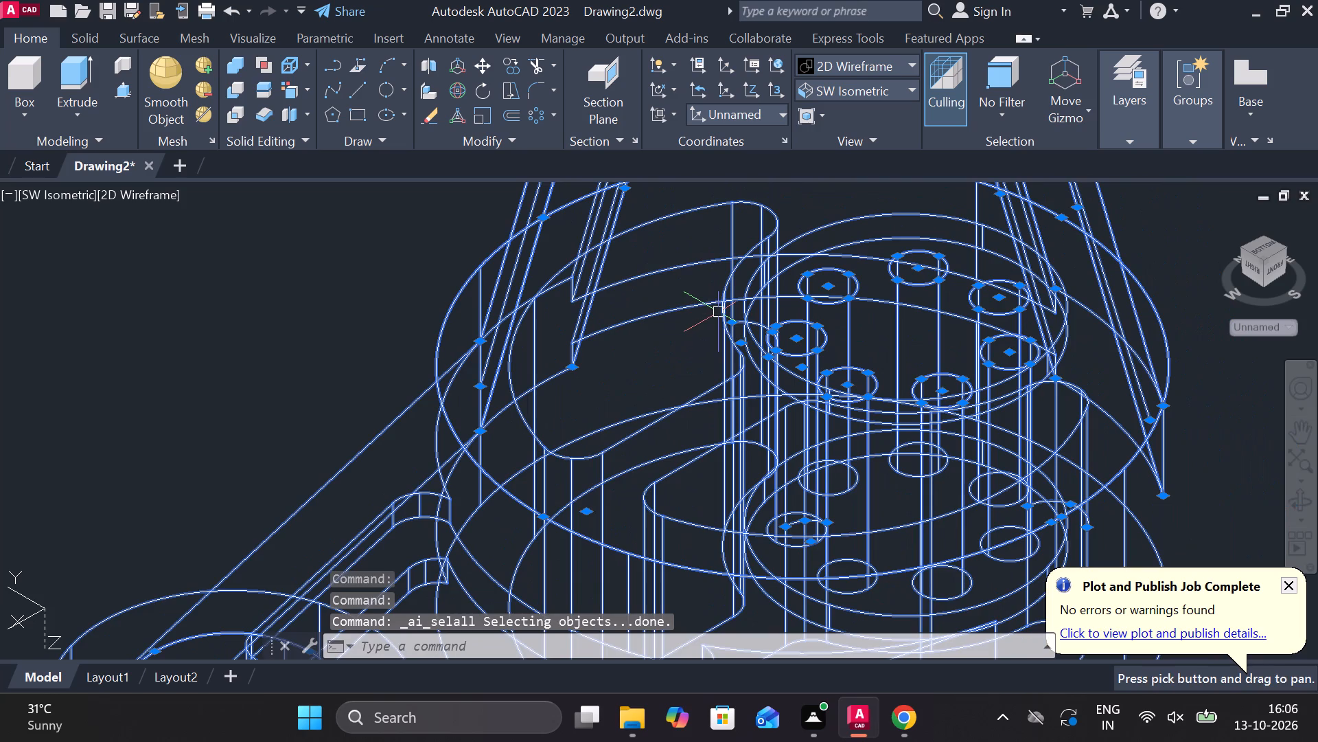
middle_drag(657, 286, 621, 505)
scroll(633, 412, up, 2)
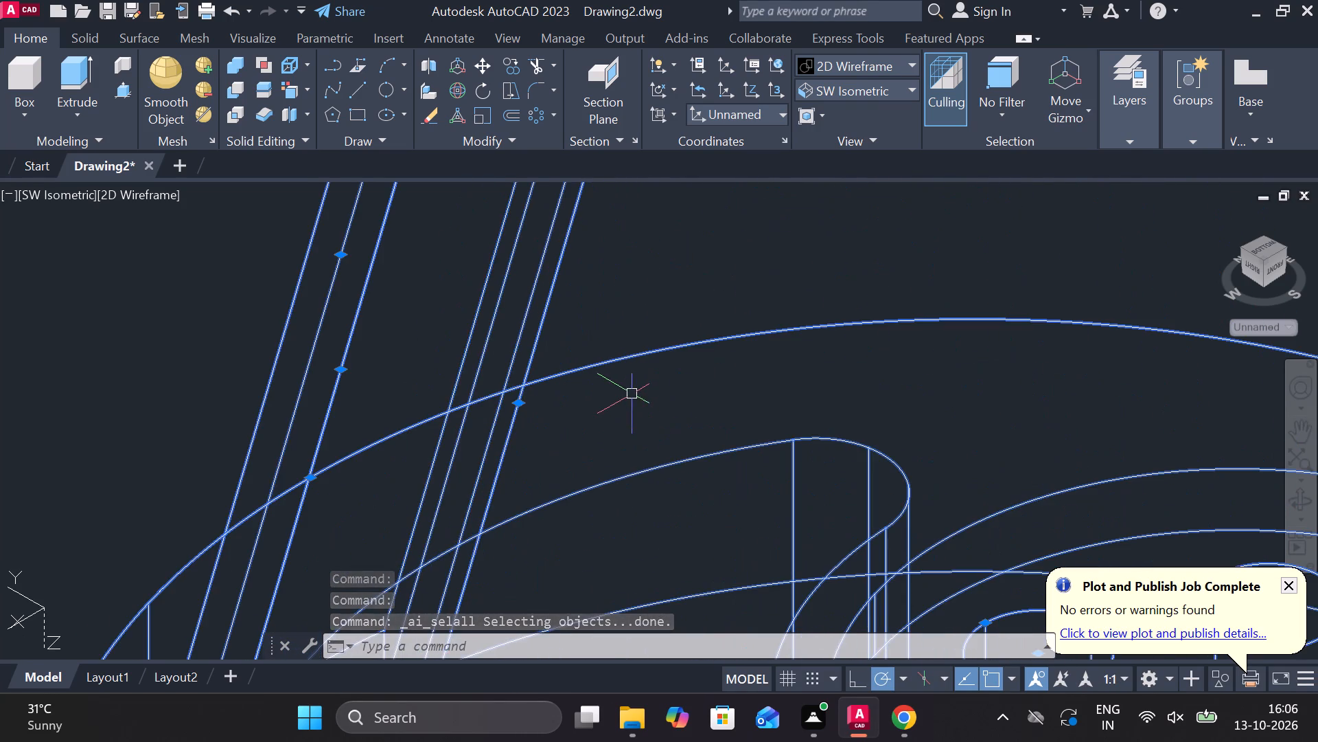
scroll(608, 394, down, 3)
middle_drag(717, 293, 613, 432)
key(Escape)
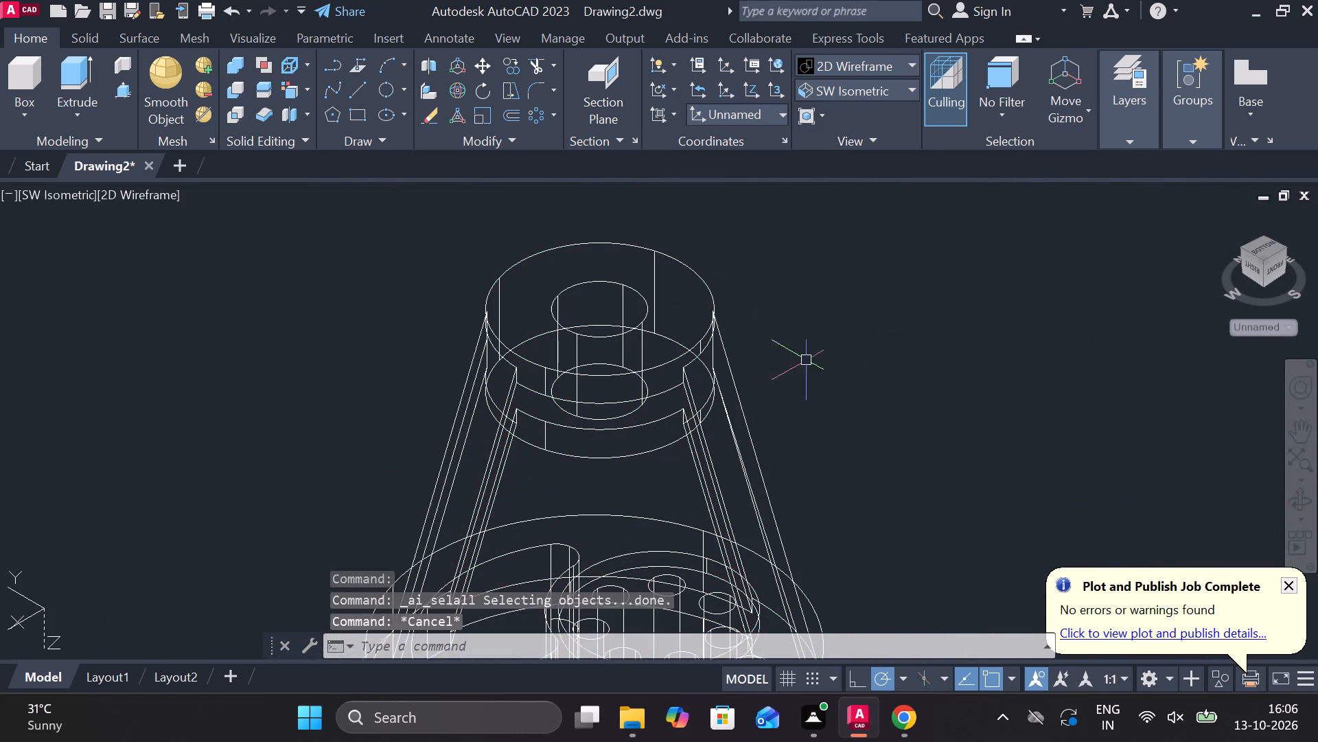
click(743, 424)
key(Escape)
click(710, 503)
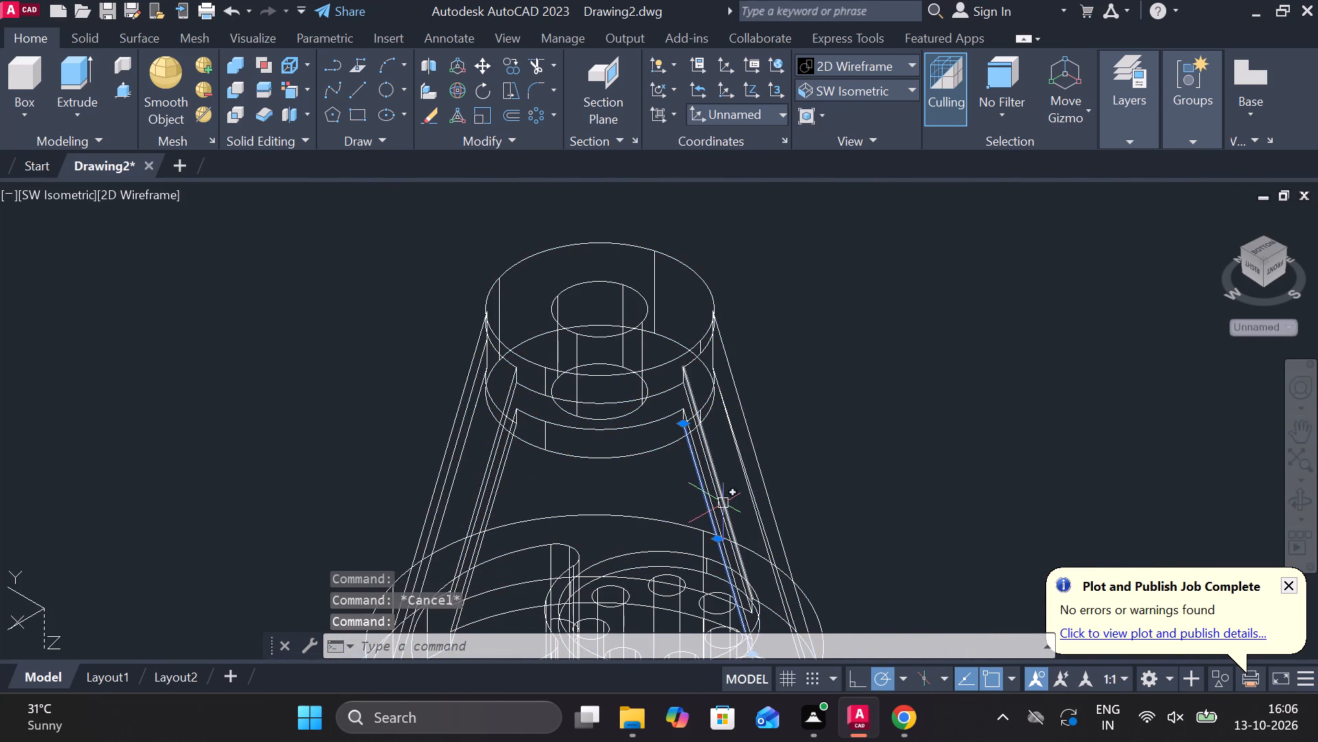
key(Escape)
click(724, 502)
key(Escape)
scroll(843, 464, down, 2)
middle_drag(855, 476, 831, 302)
key(Escape)
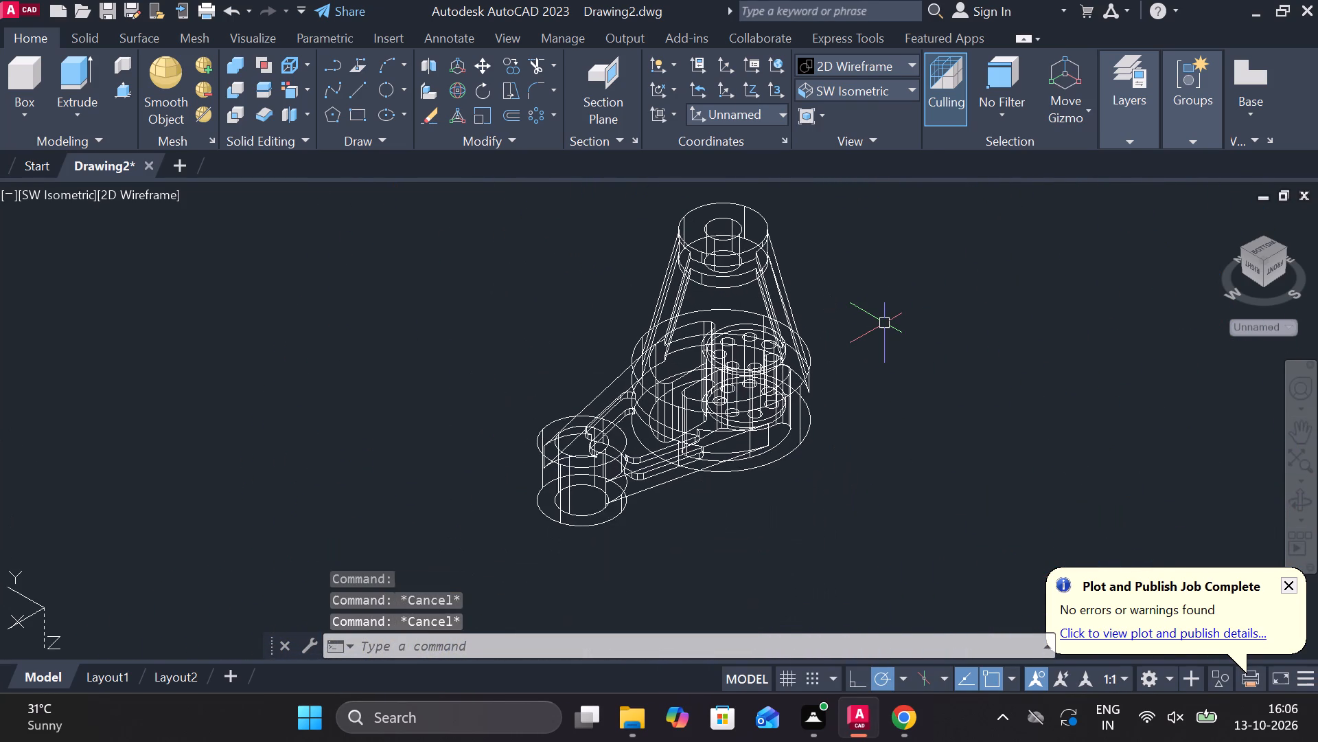
Highlight all objects again and examine the short arm, hub and long arm for remaining construction geometry.
key(ctrl+a)
scroll(620, 532, up, 1)
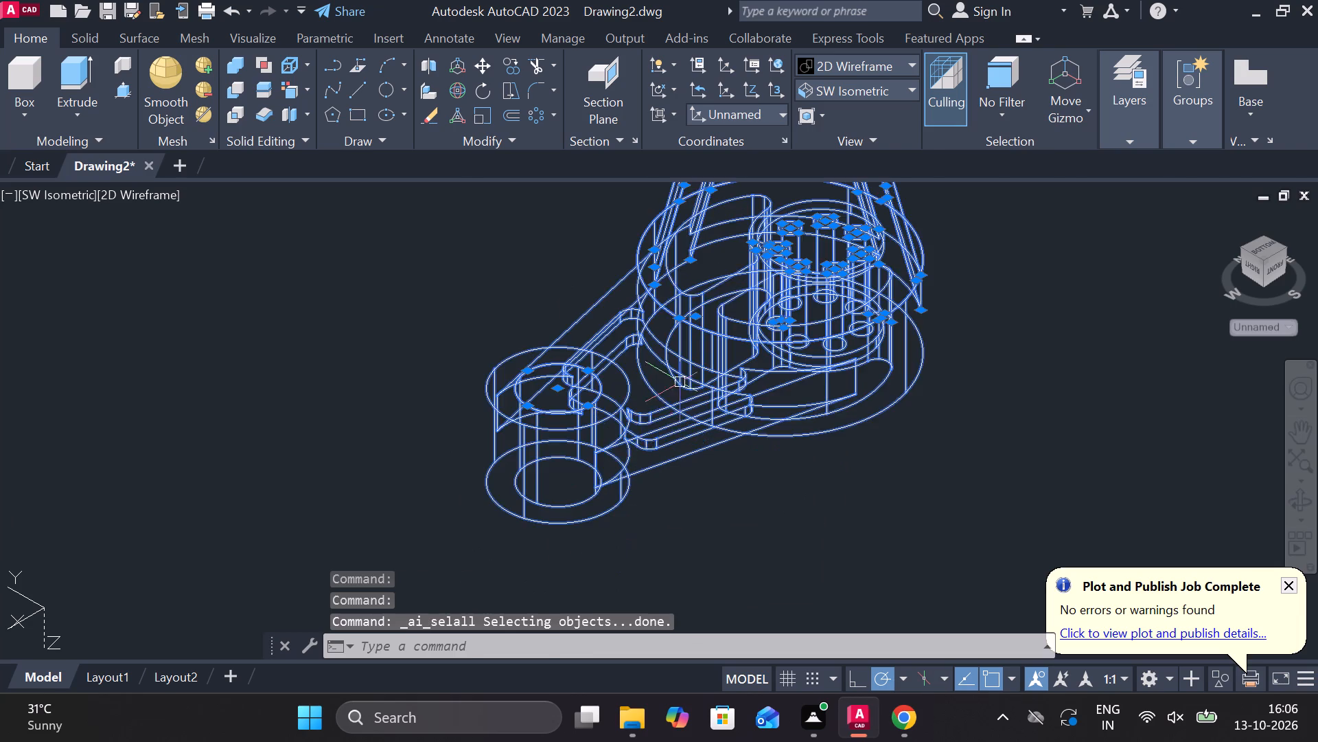
scroll(680, 382, up, 3)
scroll(692, 382, down, 2)
middle_drag(689, 394, 680, 416)
middle_drag(716, 359, 510, 497)
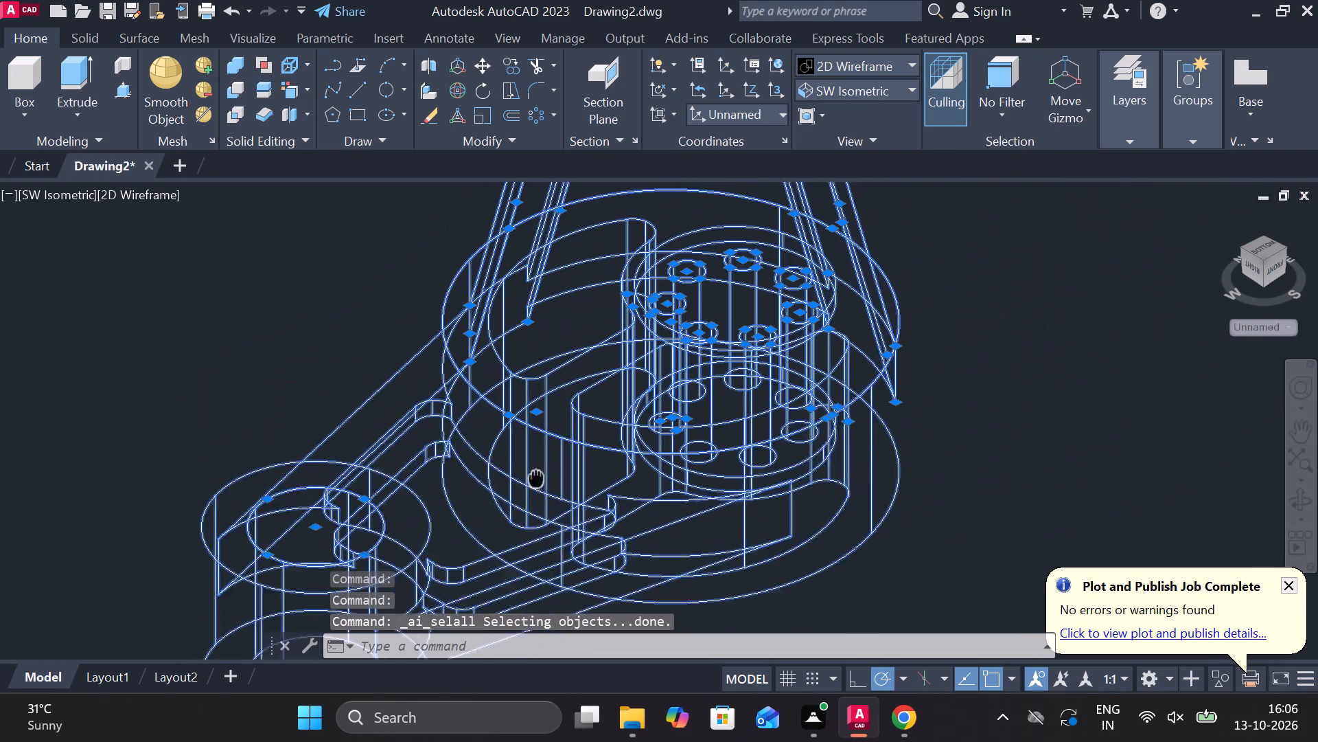
middle_drag(510, 497, 495, 507)
scroll(704, 313, up, 2)
scroll(713, 313, down, 2)
middle_drag(650, 212, 629, 438)
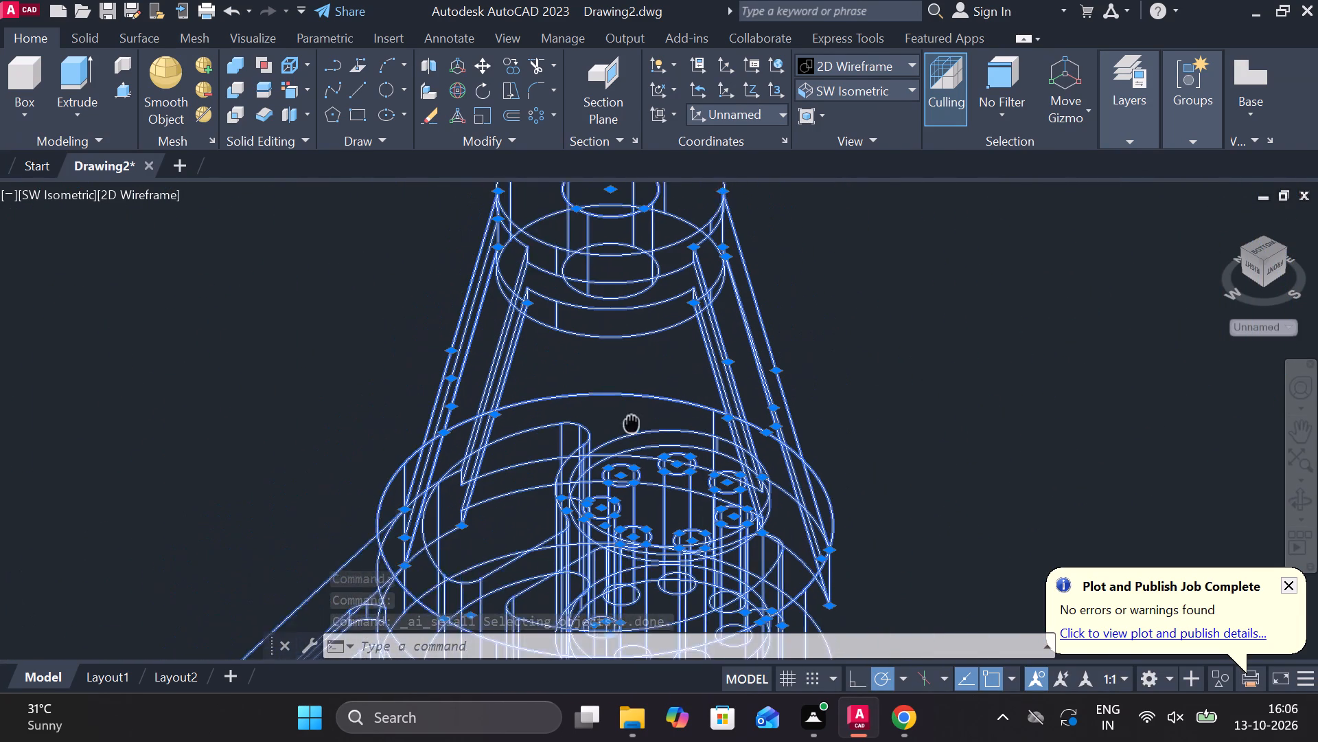
middle_drag(629, 438, 629, 440)
scroll(581, 407, up, 2)
scroll(506, 420, down, 4)
key(Escape)
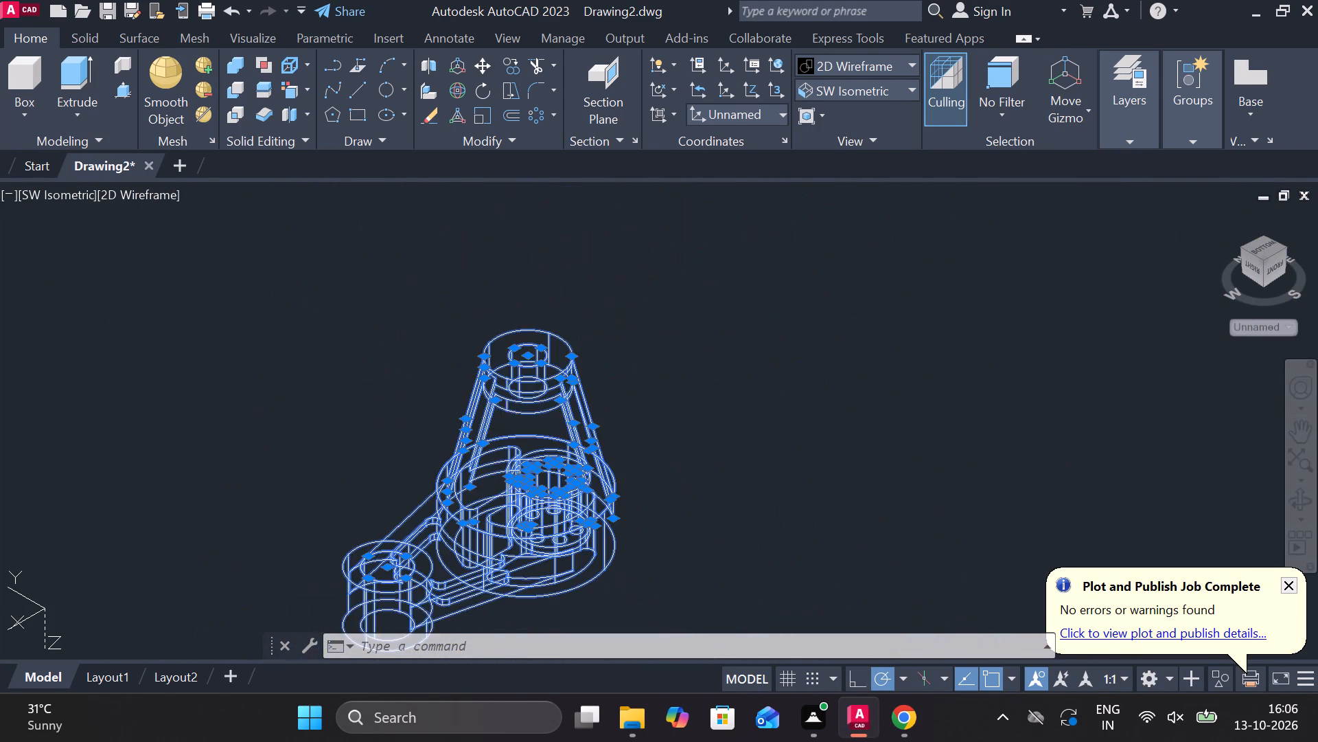
Set the visual style to Shades of Gray.
click(847, 78)
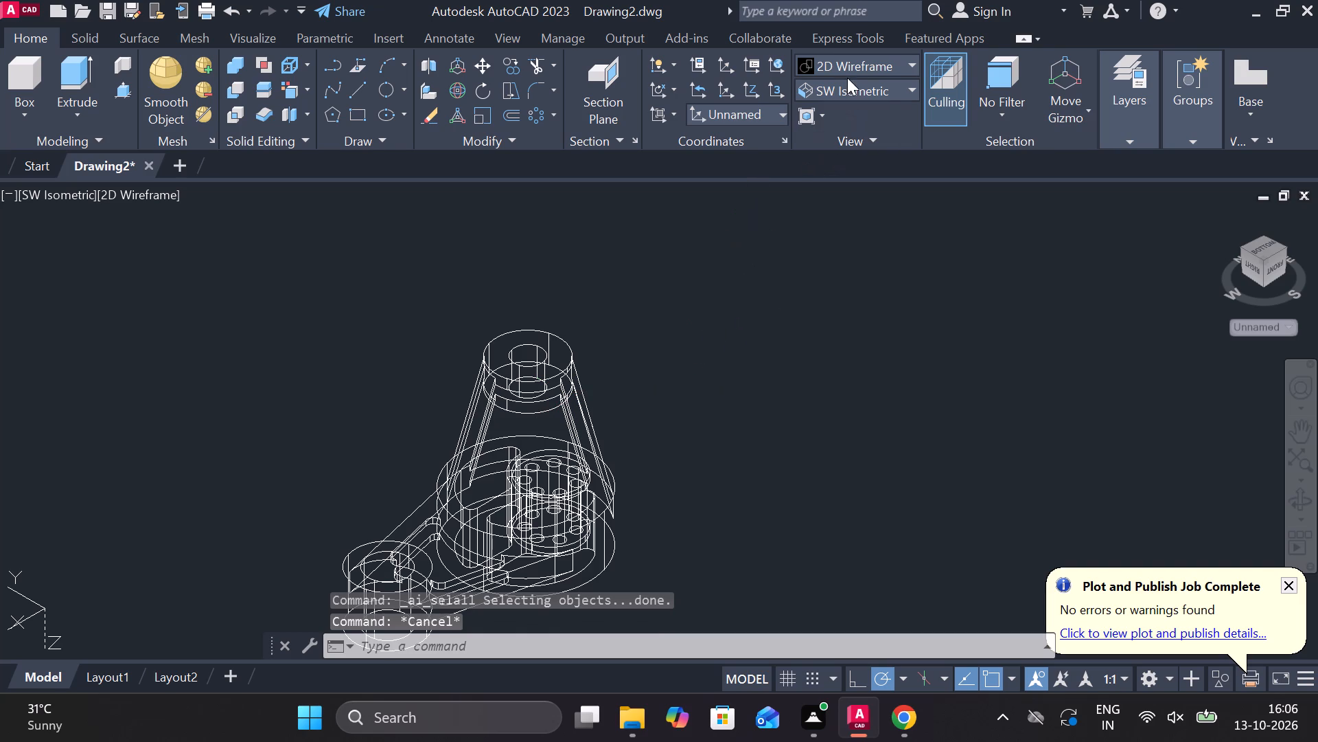
click(905, 53)
click(886, 58)
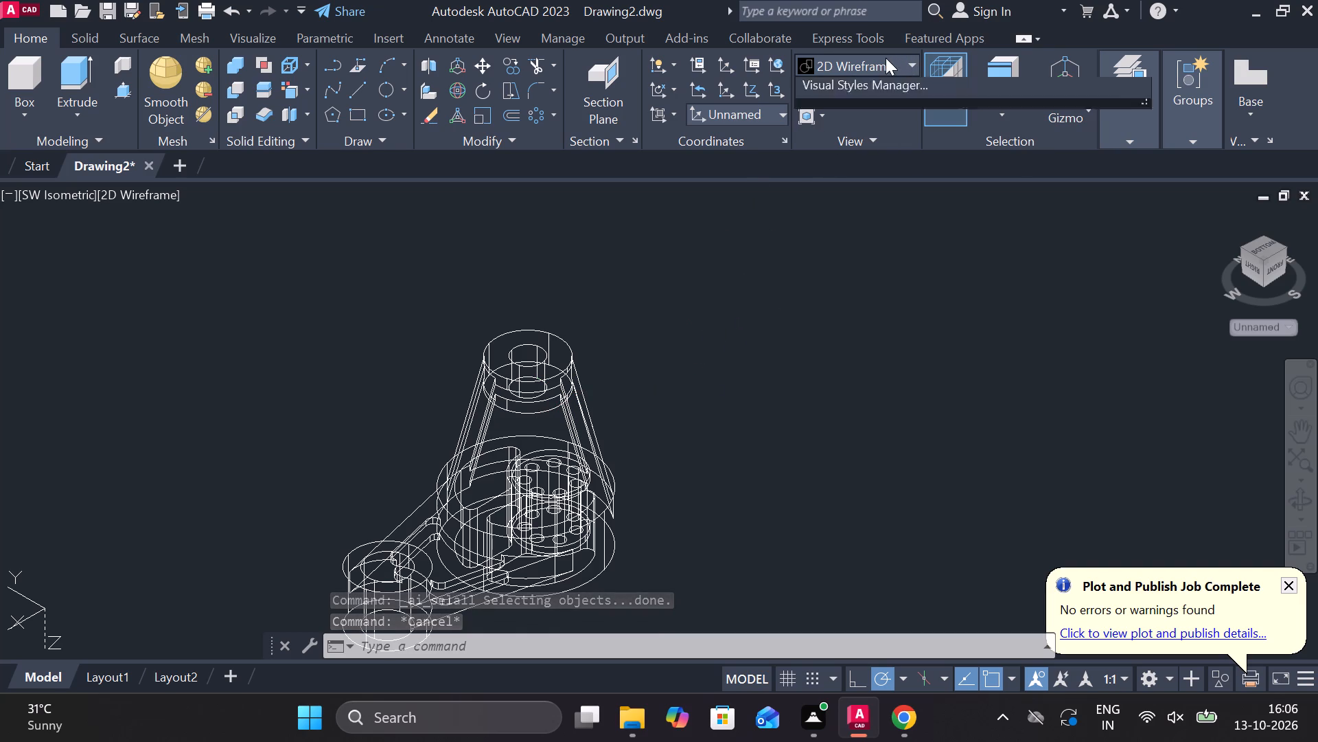
click(988, 166)
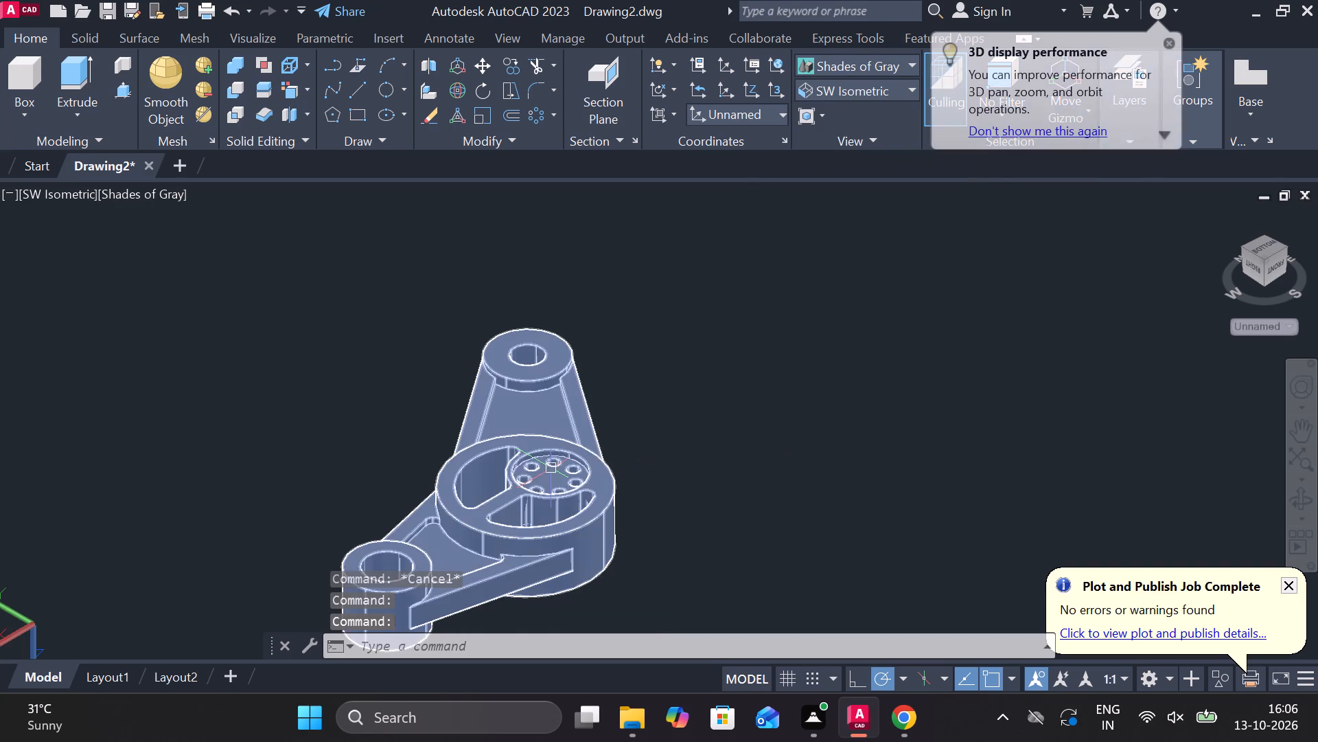
Examine the shaded bracket from several angles, including the hub pockets and the recessed faces of both arms.
scroll(395, 466, up, 1)
middle_drag(395, 464, 421, 375)
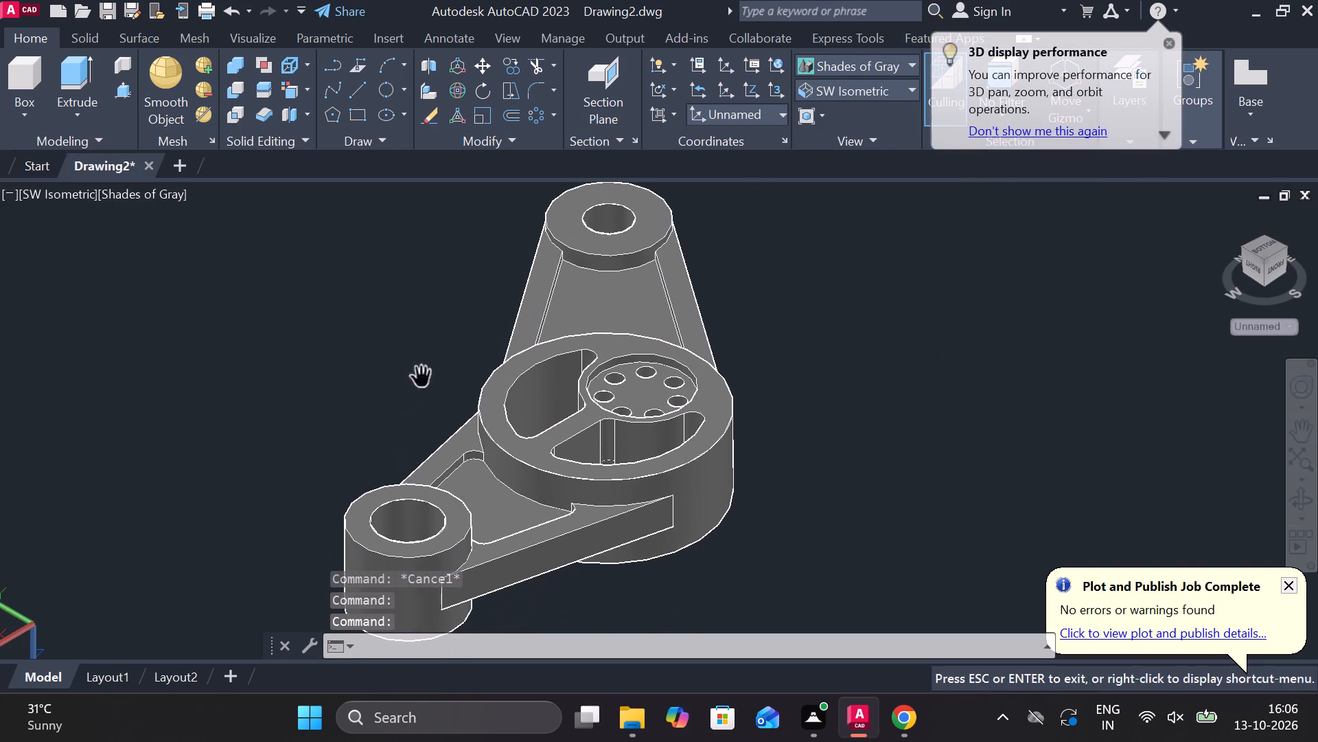
shift+middle_drag(430, 374, 581, 249)
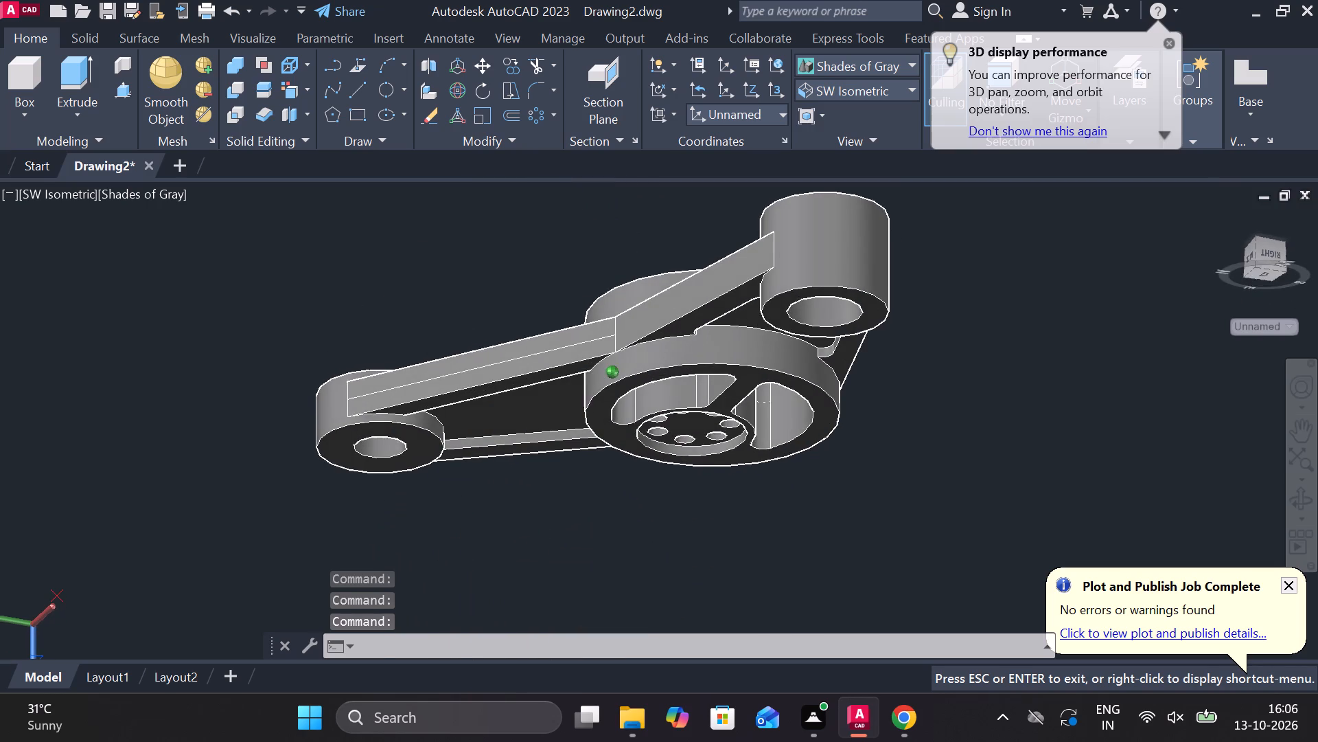
shift+middle_drag(581, 249, 581, 249)
scroll(700, 402, up, 2)
middle_drag(778, 445, 562, 486)
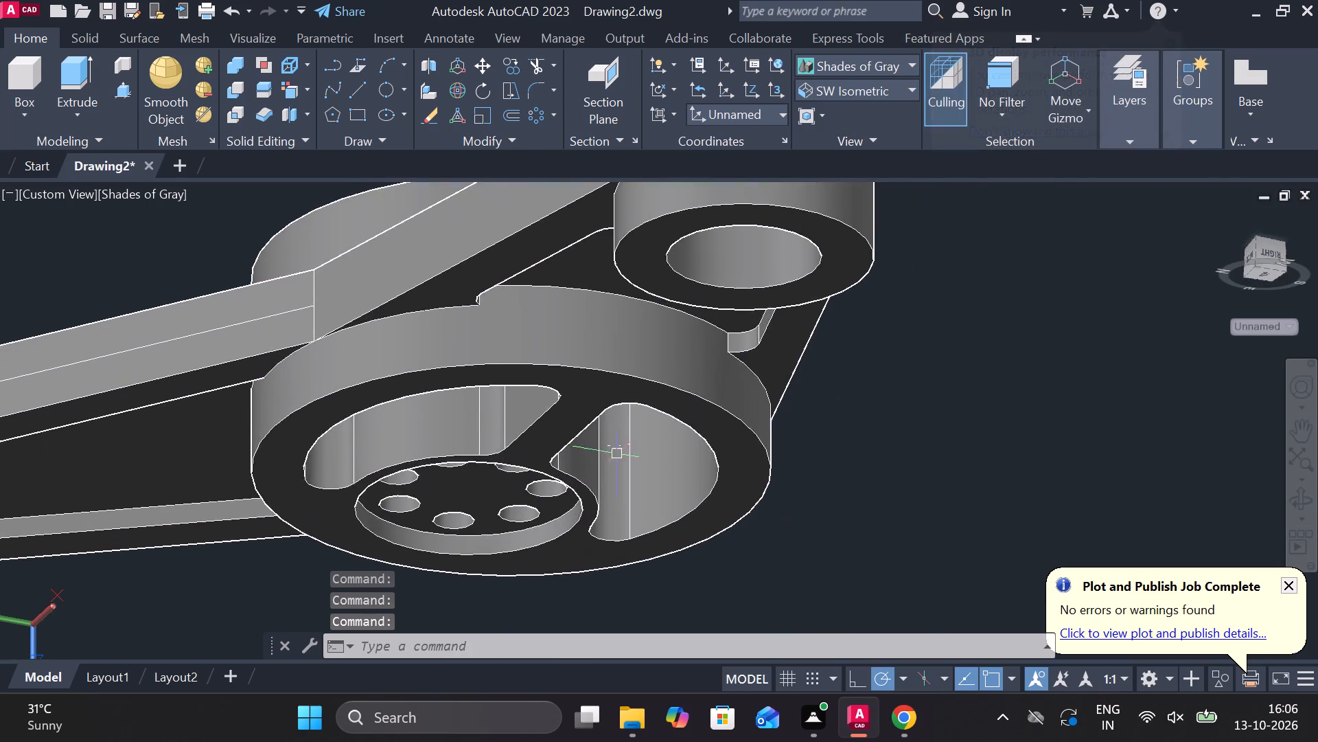
scroll(618, 451, up, 3)
double_click(610, 440)
scroll(672, 428, down, 2)
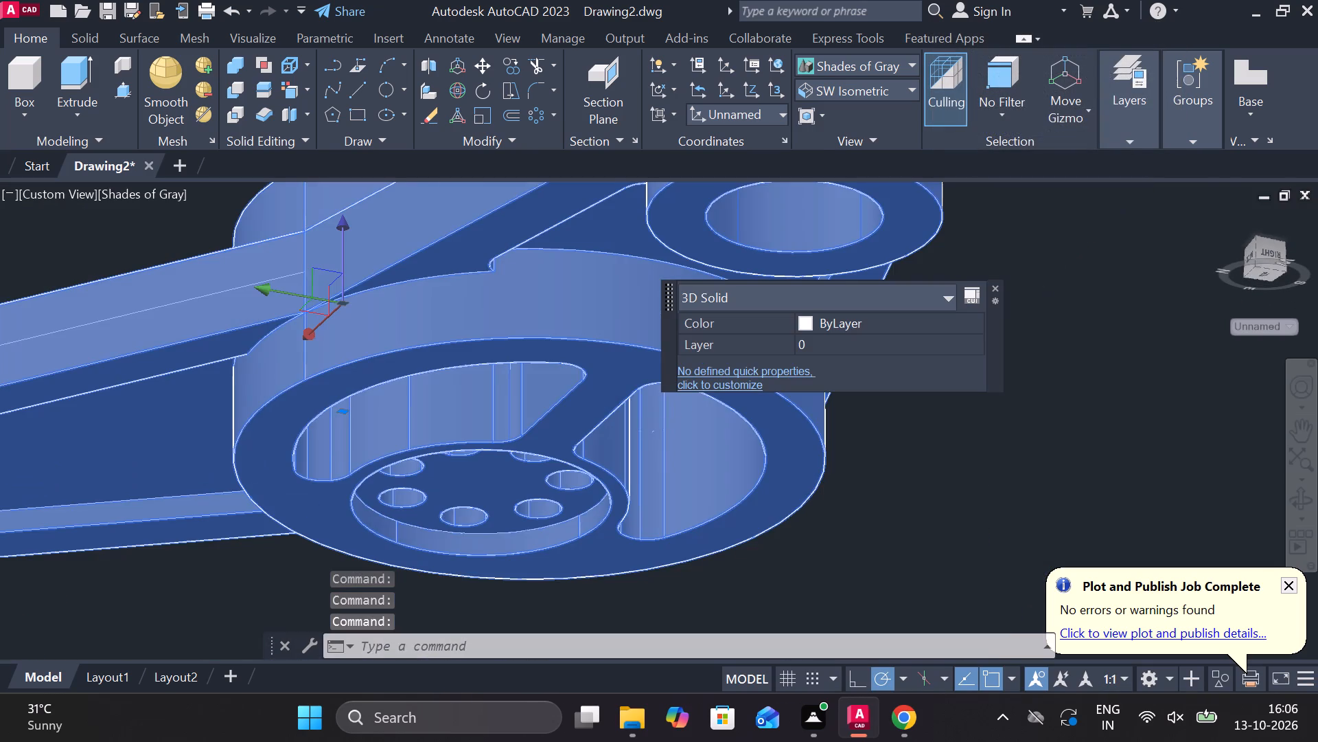
key(Escape)
scroll(678, 452, down, 3)
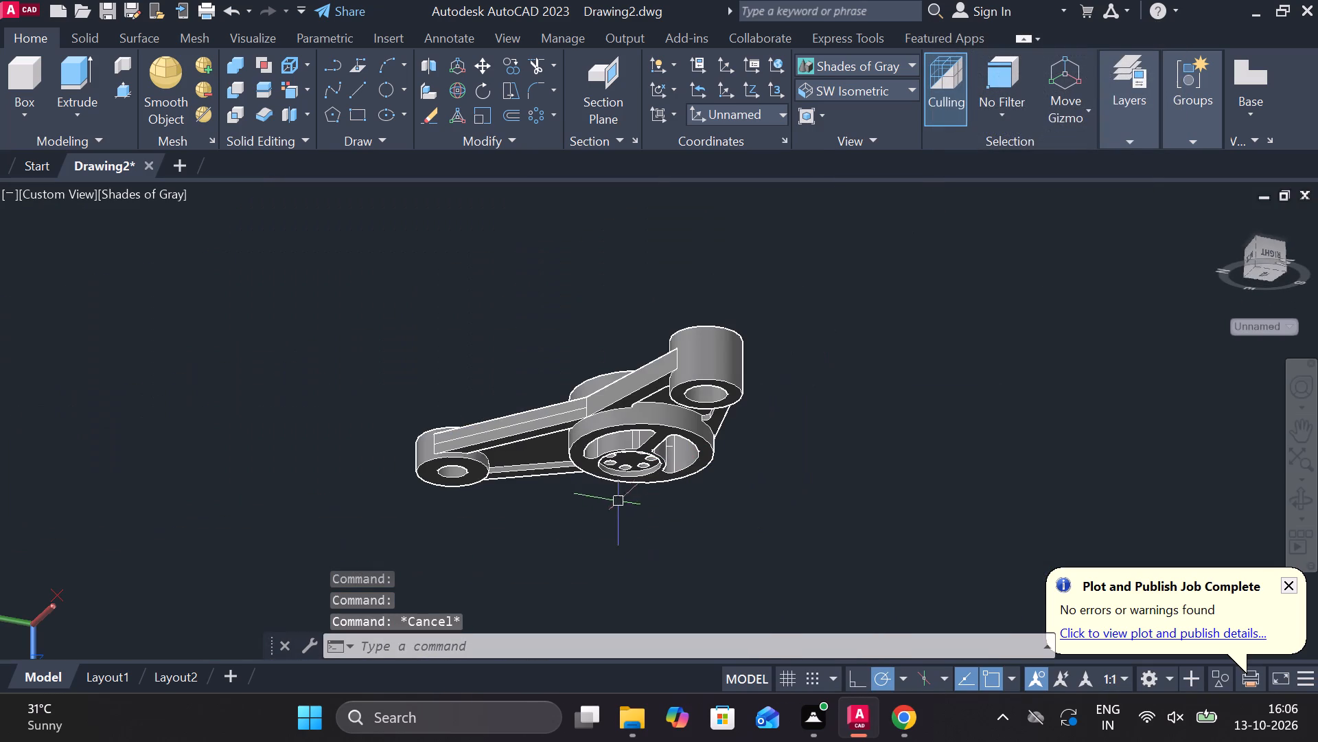
shift+middle_drag(456, 504, 546, 342)
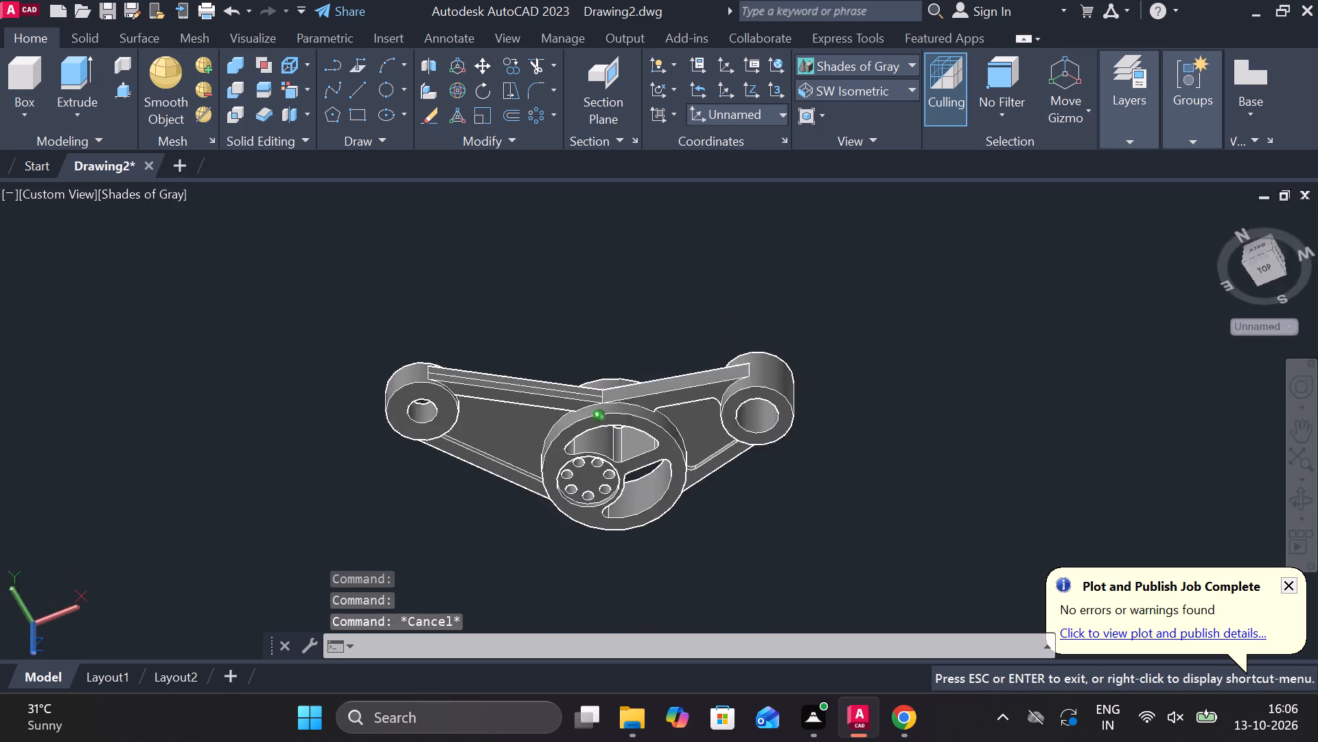
shift+middle_drag(546, 342, 308, 584)
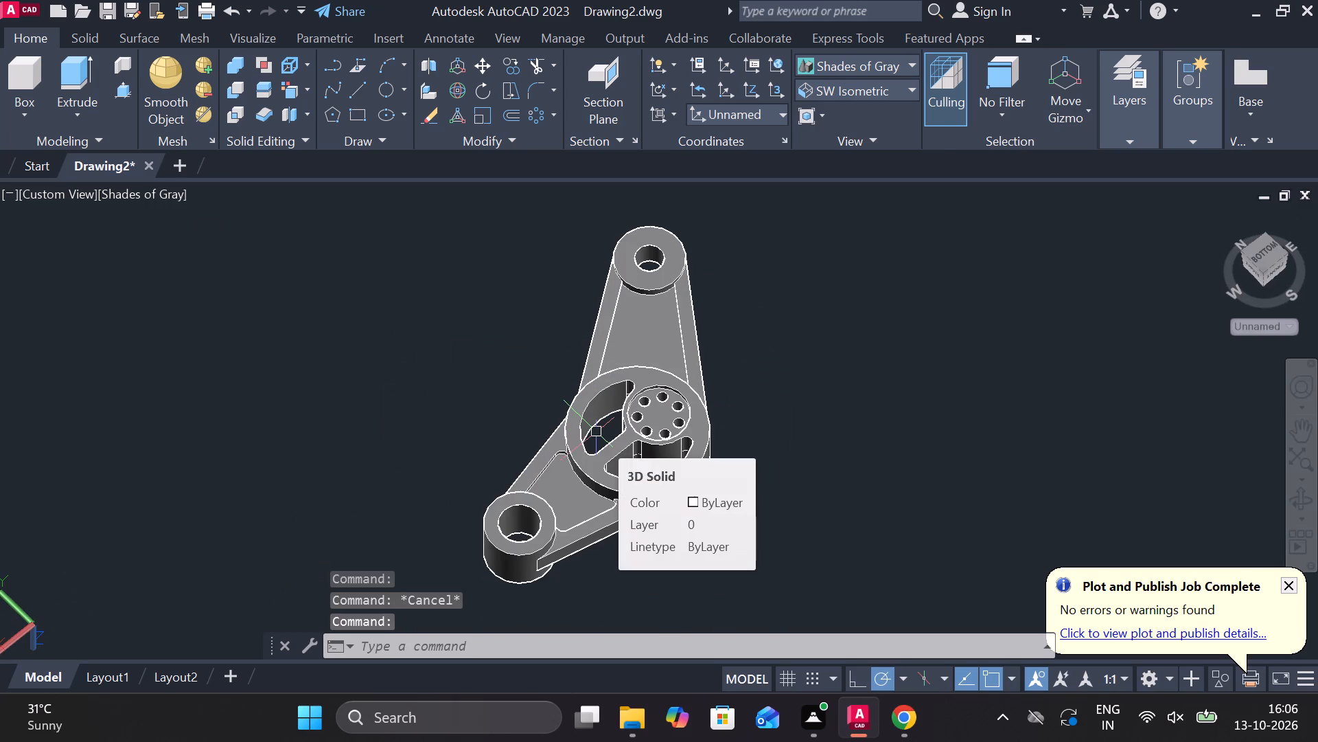
Fillet the curved edge where the short arm's recess floor meets the end boss with radius 2.
scroll(553, 475, up, 2)
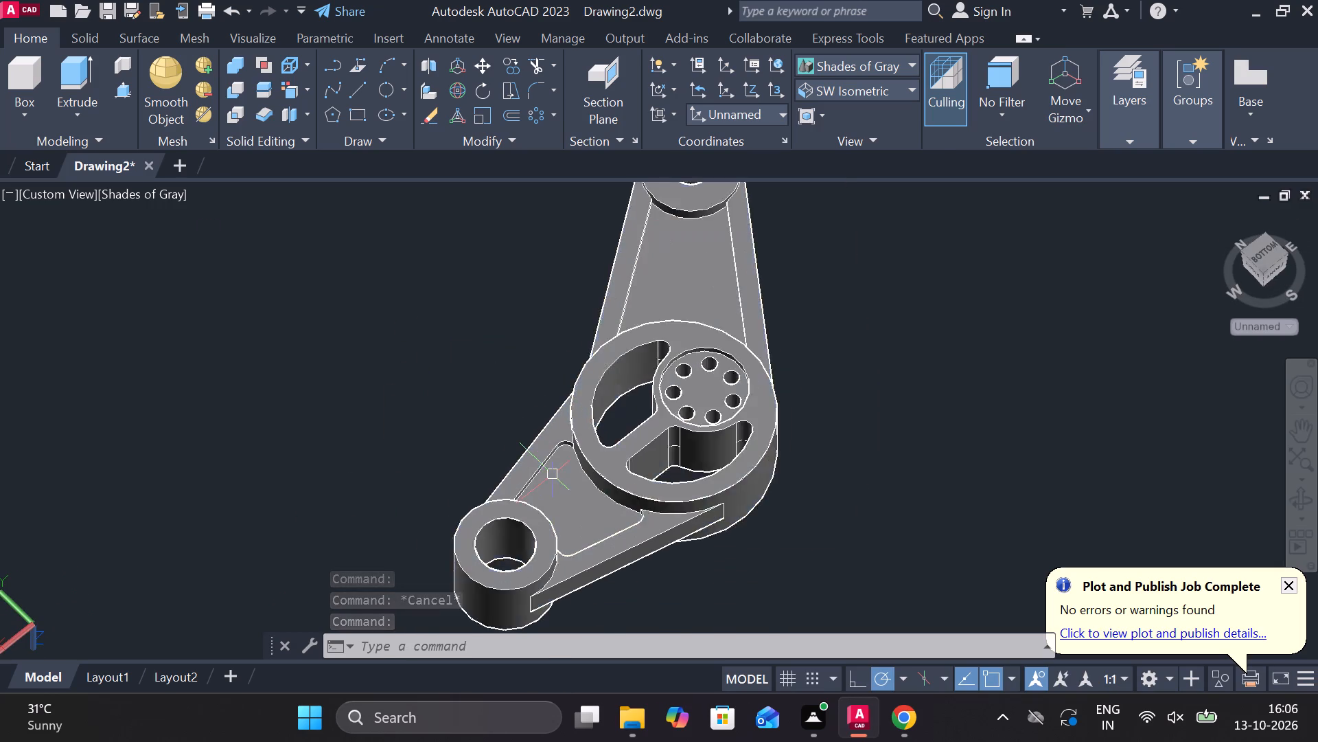
shift+middle_drag(566, 473, 456, 475)
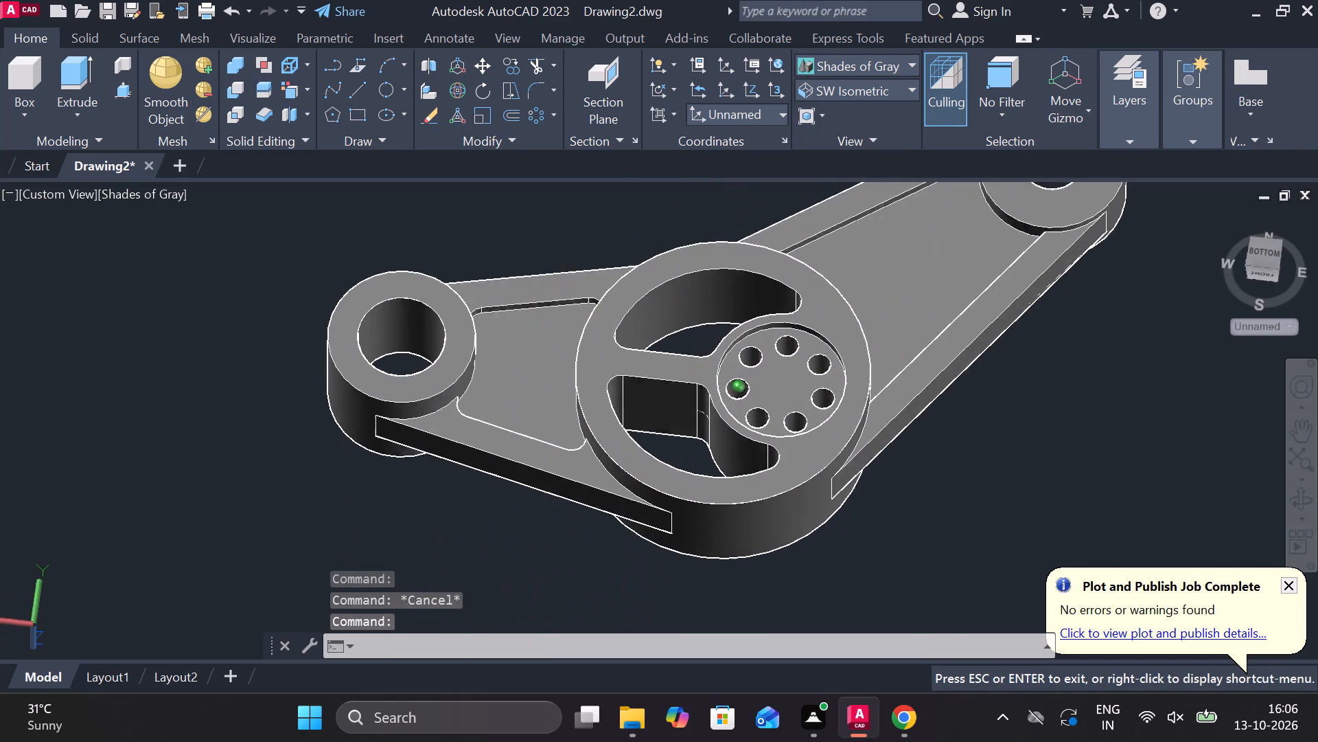
shift+middle_drag(456, 475, 454, 475)
scroll(470, 407, up, 2)
middle_drag(481, 385, 481, 478)
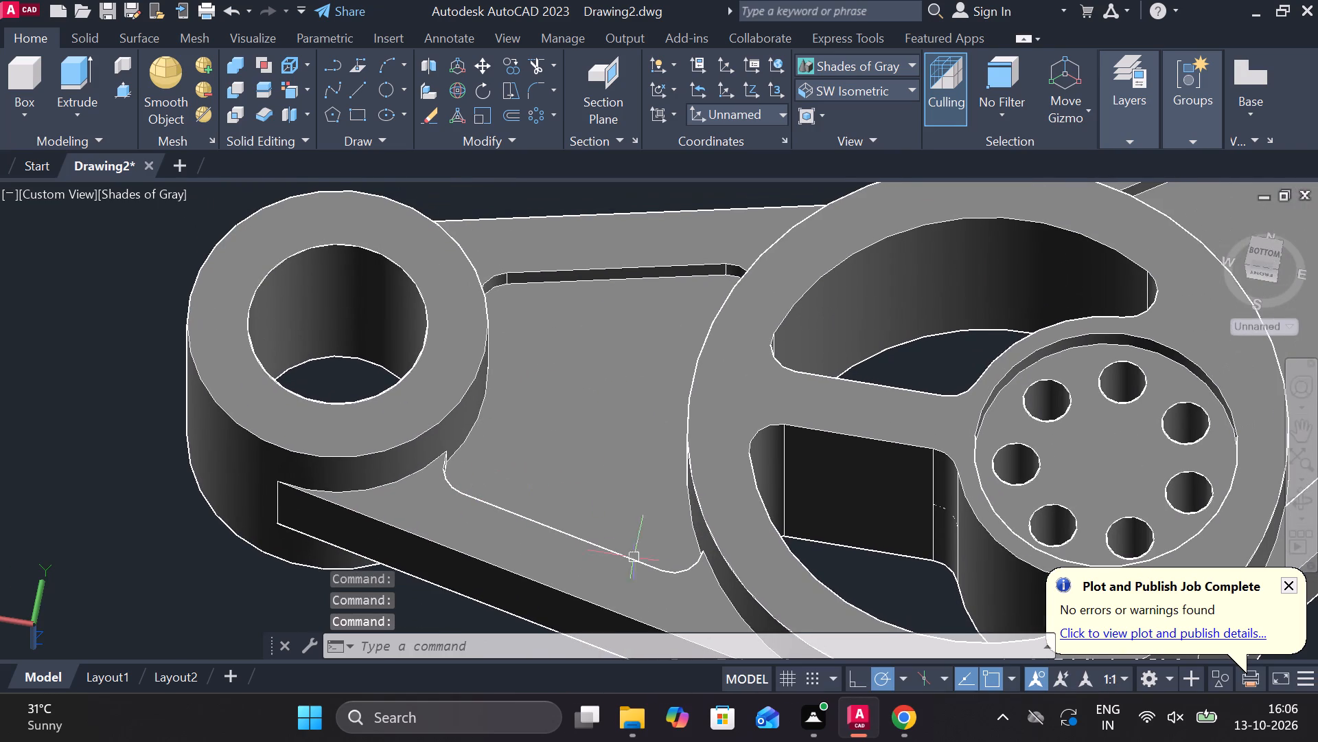
key(f)
key(space)
text(r)
key(space)
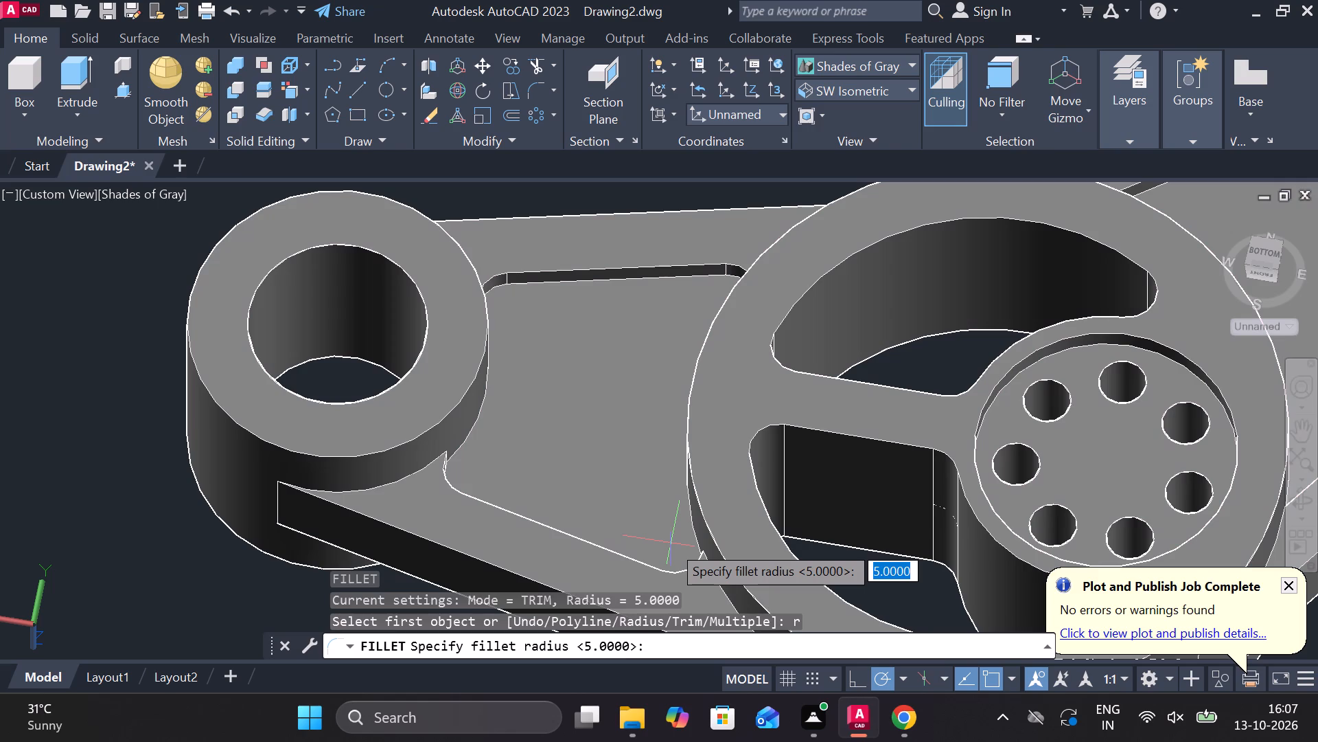
key(3)
key(BackSpace)
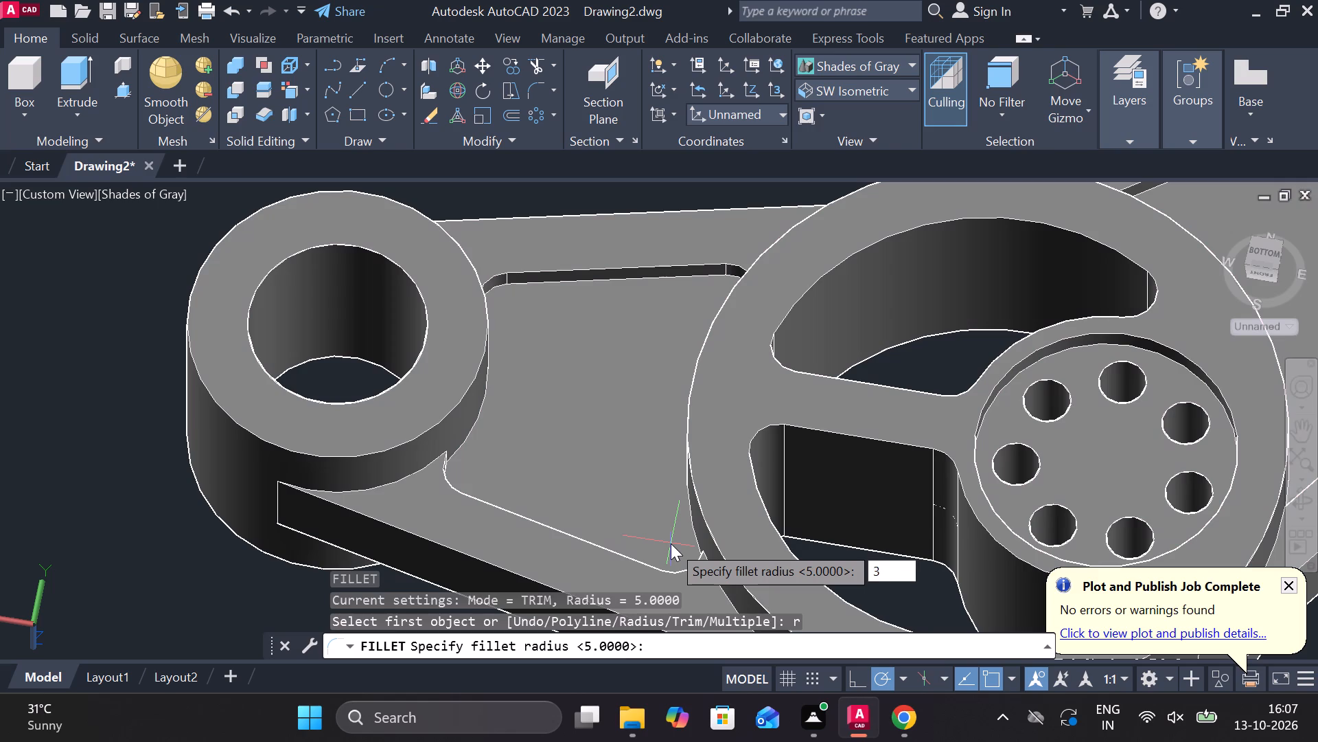
key(2)
key(space)
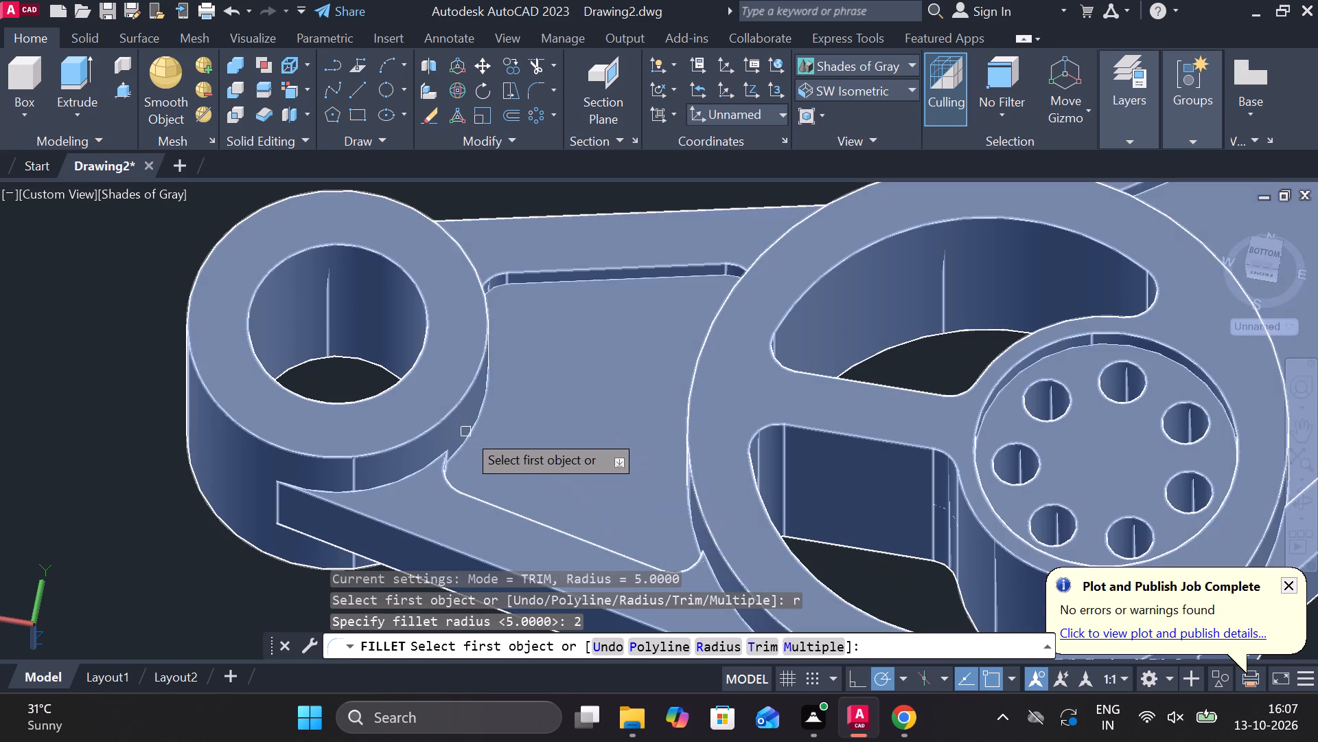
click(466, 432)
key(Return)
key(Return)
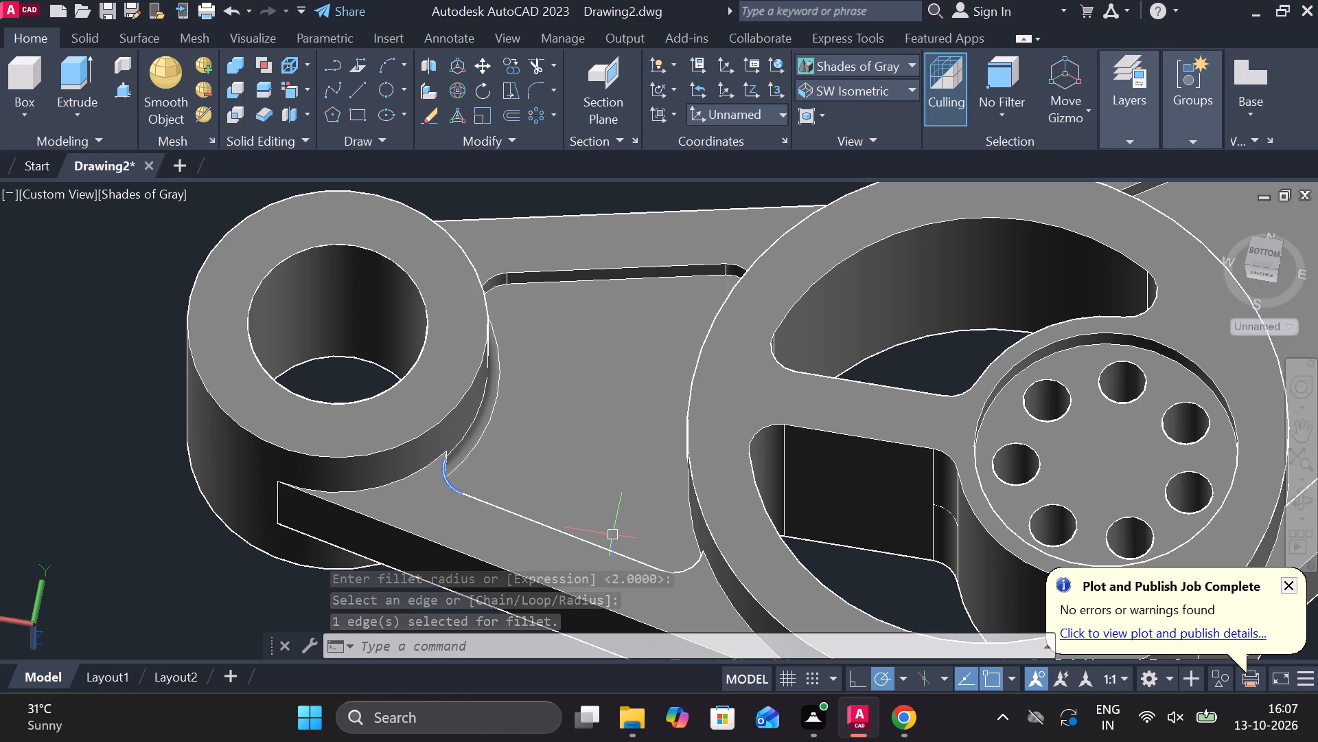
Fillet the curved edge where the short arm's recess floor meets the hub with radius 2.
key(space)
middle_drag(656, 524, 703, 531)
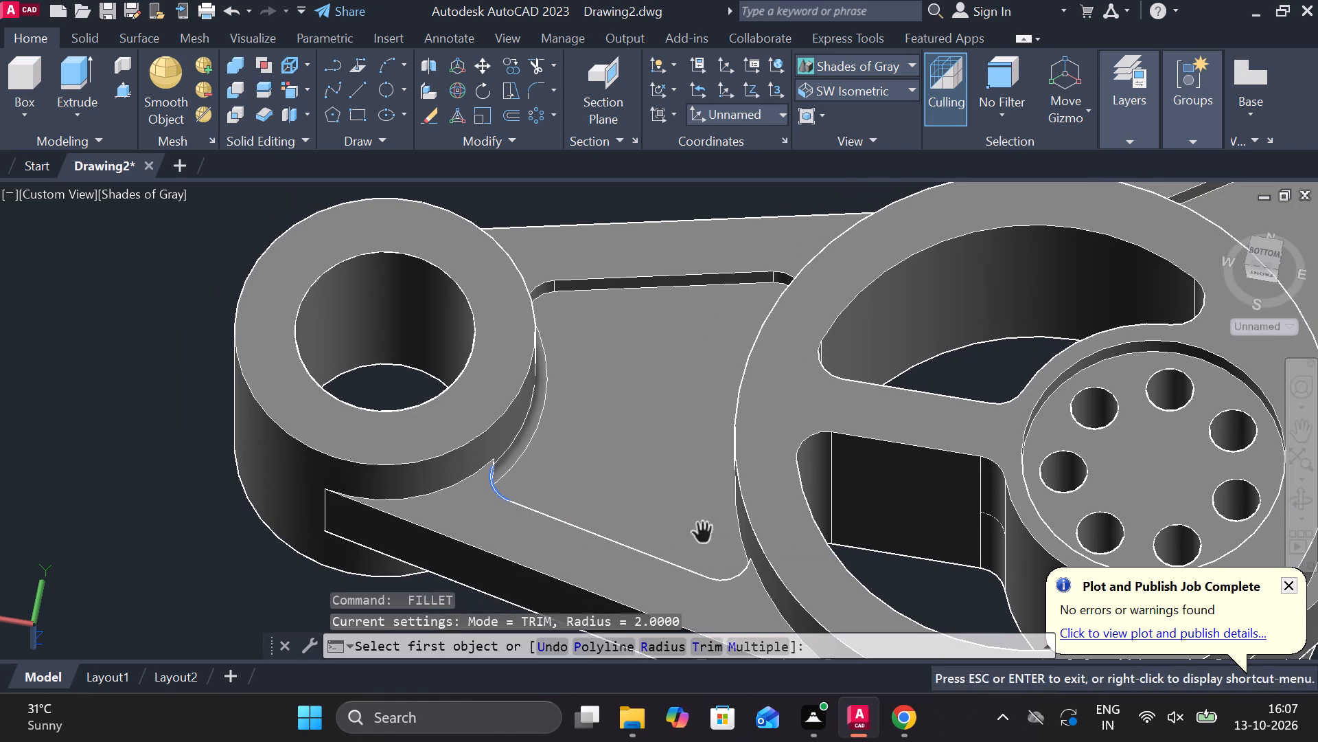
click(737, 530)
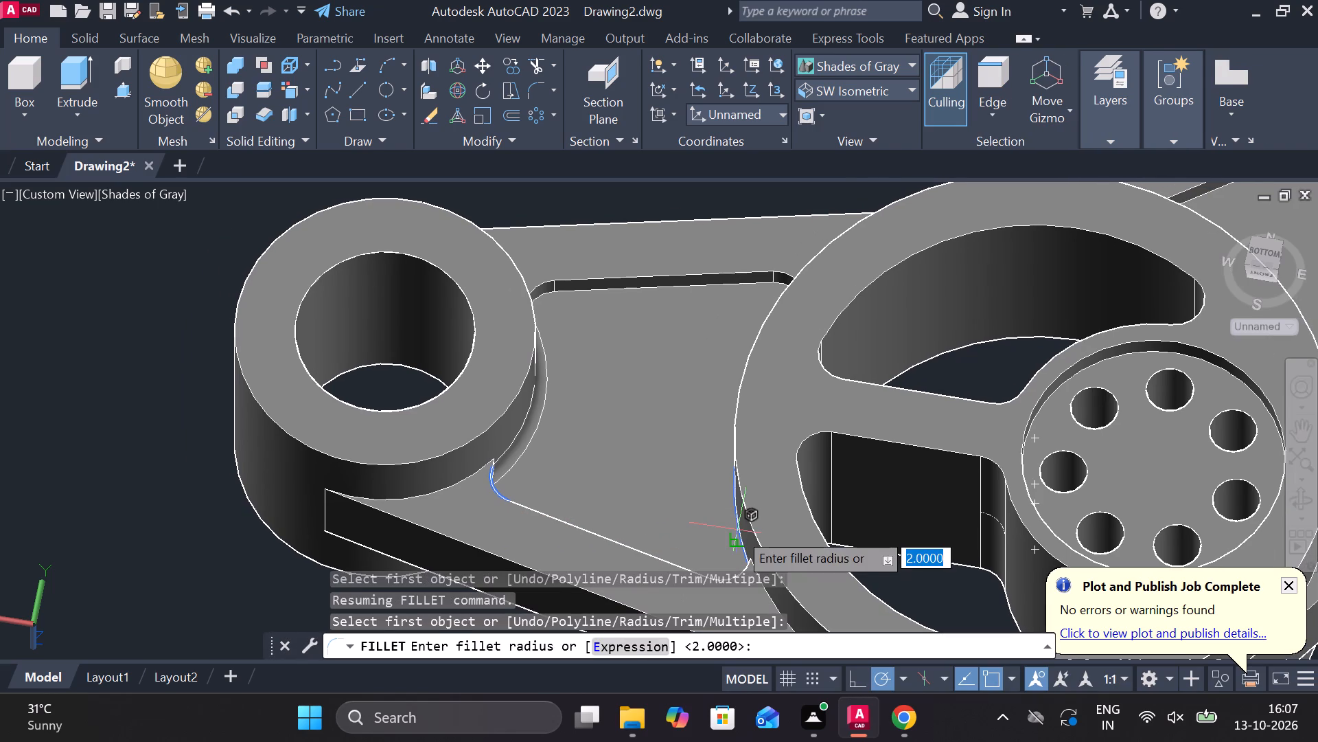
key(Return)
key(Return)
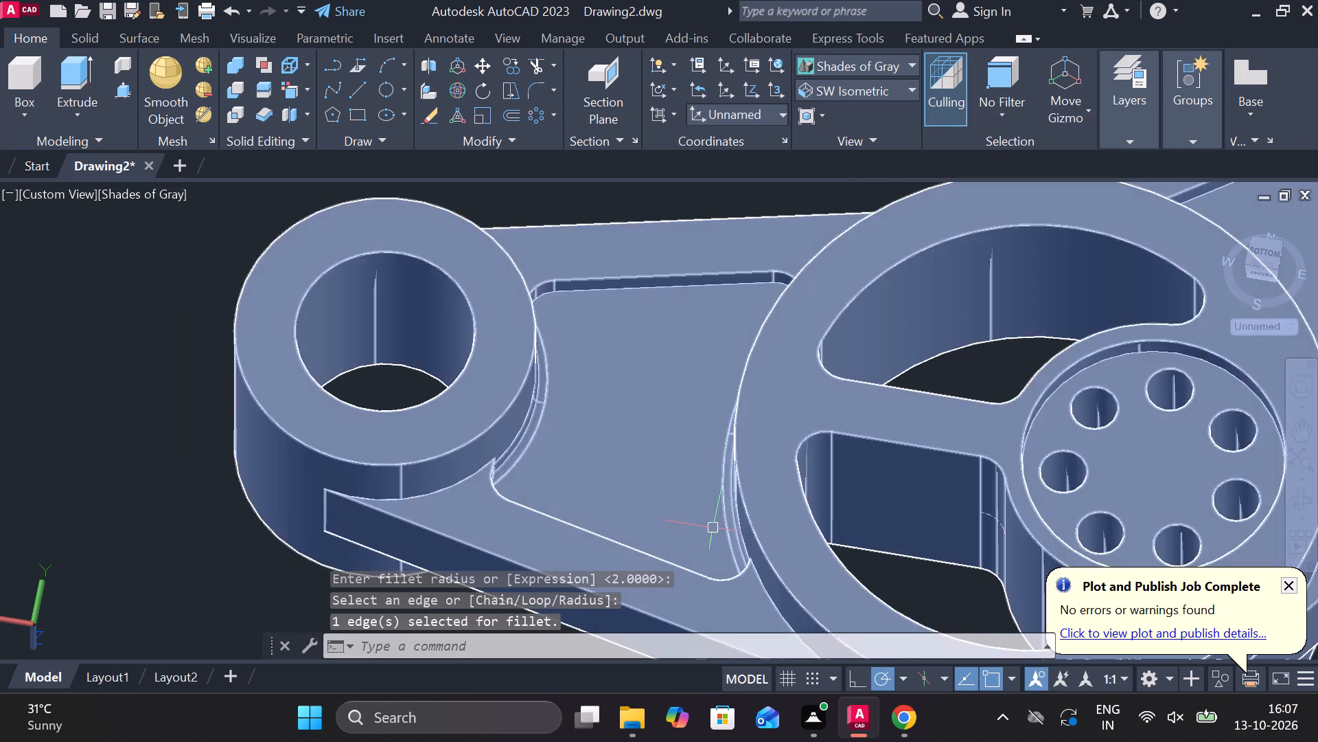
Fillet the curved edge where the long arm's recess floor meets the hub with radius 2.
scroll(709, 527, down, 1)
middle_drag(1203, 580, 1174, 525)
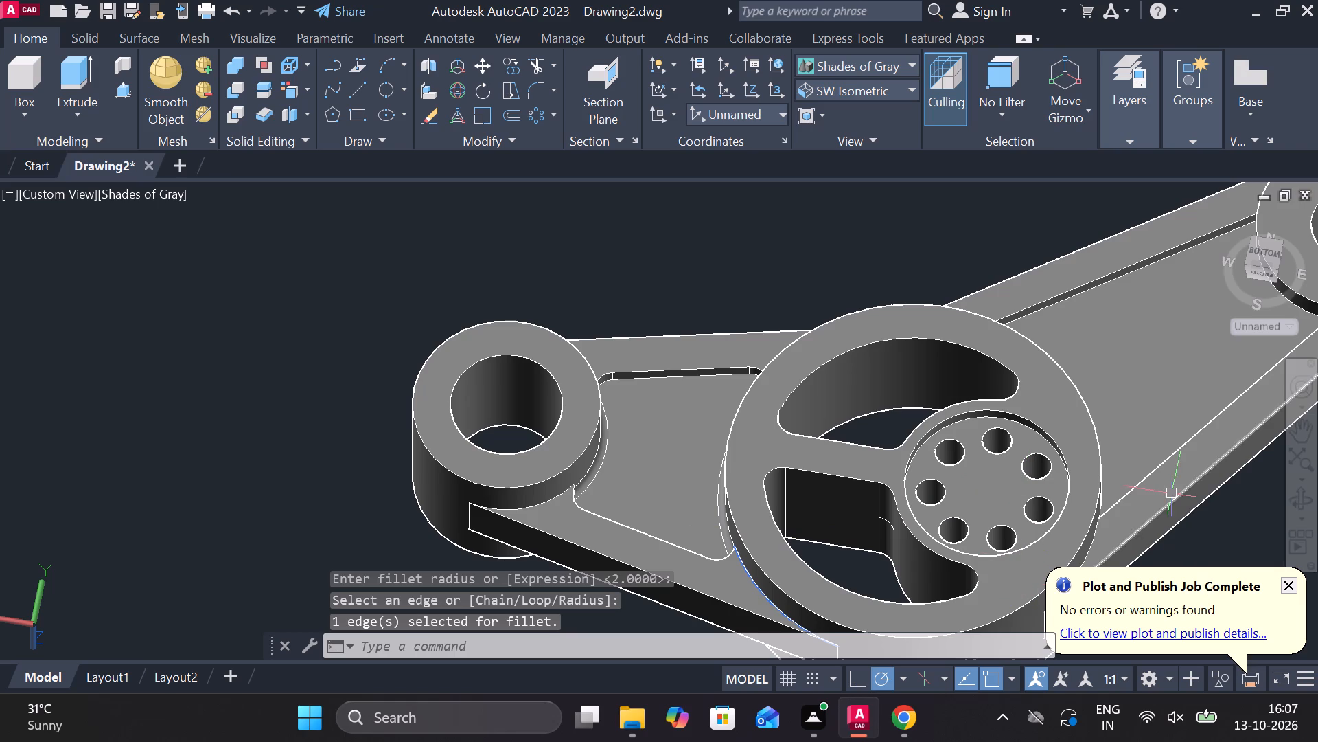
middle_drag(1172, 494, 781, 543)
scroll(778, 535, up, 1)
shift+middle_drag(778, 534, 698, 537)
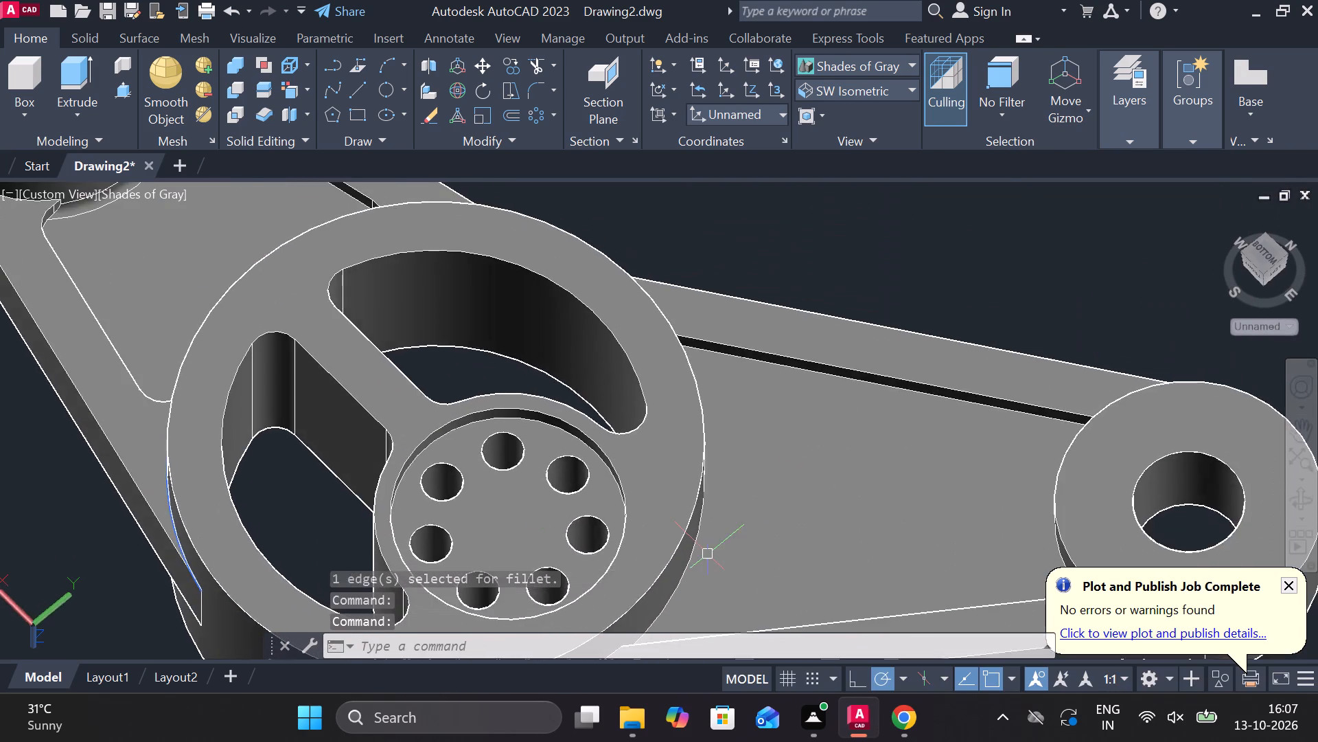
scroll(709, 554, up, 1)
key(space)
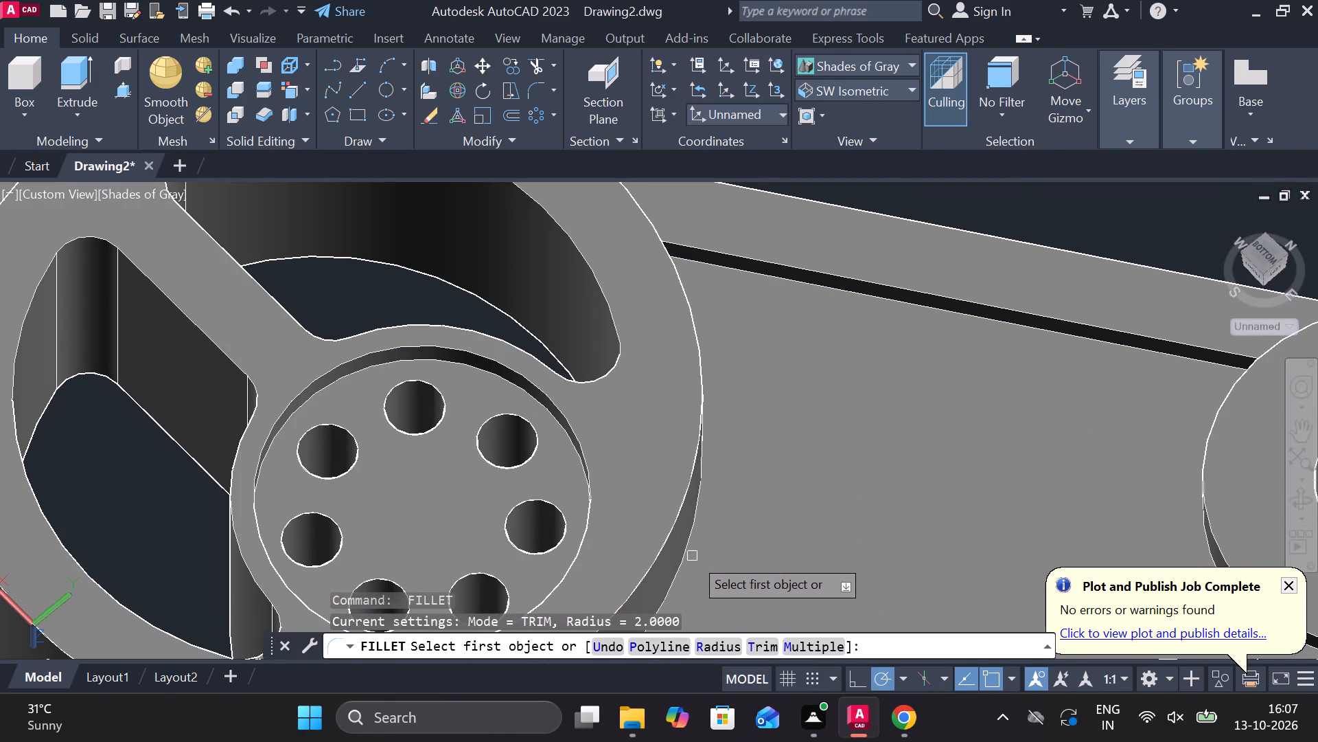
click(680, 560)
key(Return)
key(Return)
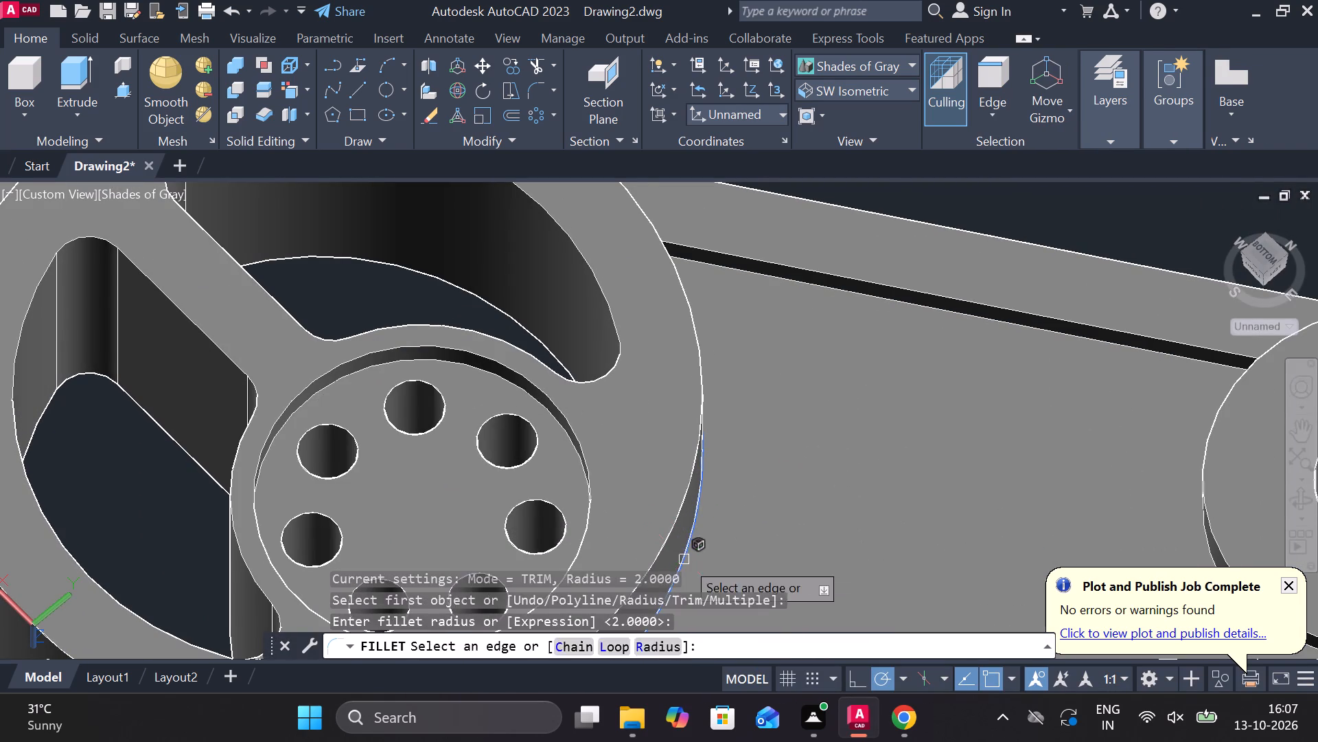
On the bracket's opposite face, fillet the curved edge where the long arm's recess floor meets the hub with radius 2.
scroll(684, 560, down, 1)
scroll(756, 567, down, 1)
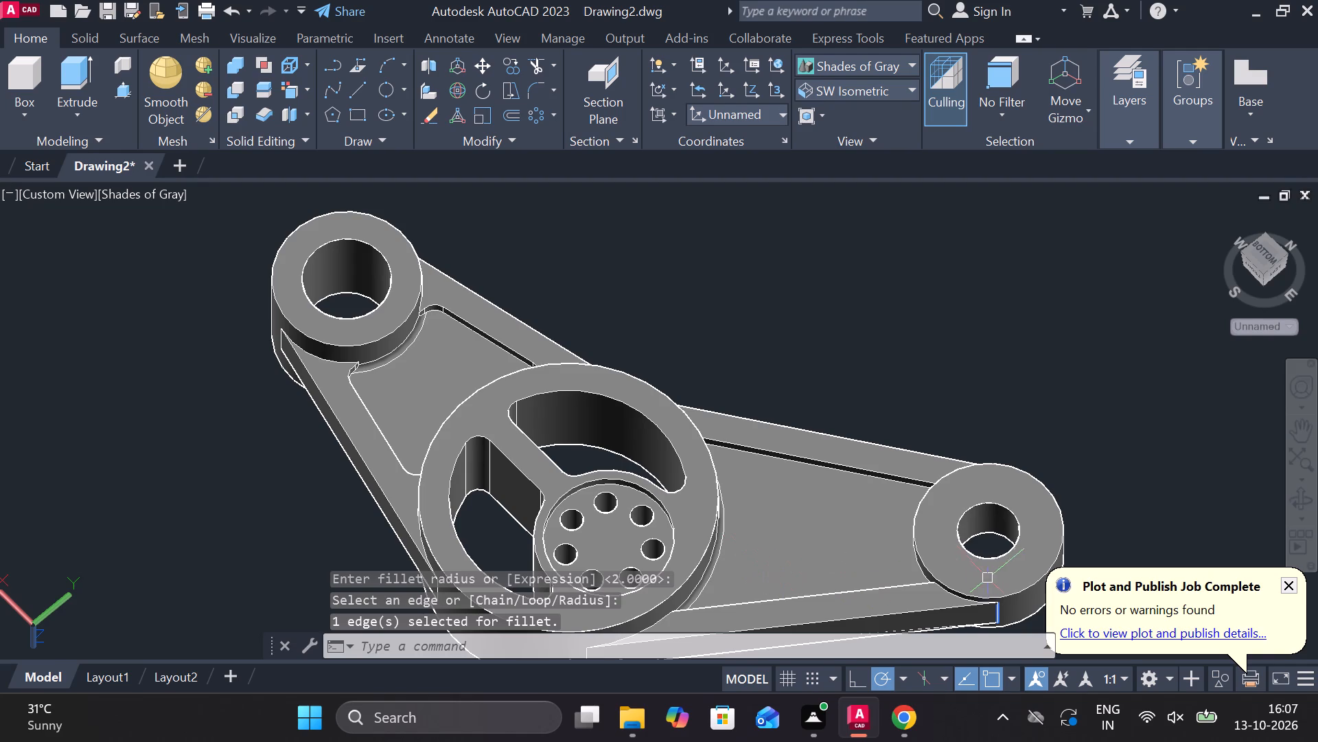
scroll(877, 596, down, 1)
shift+middle_drag(903, 581, 771, 423)
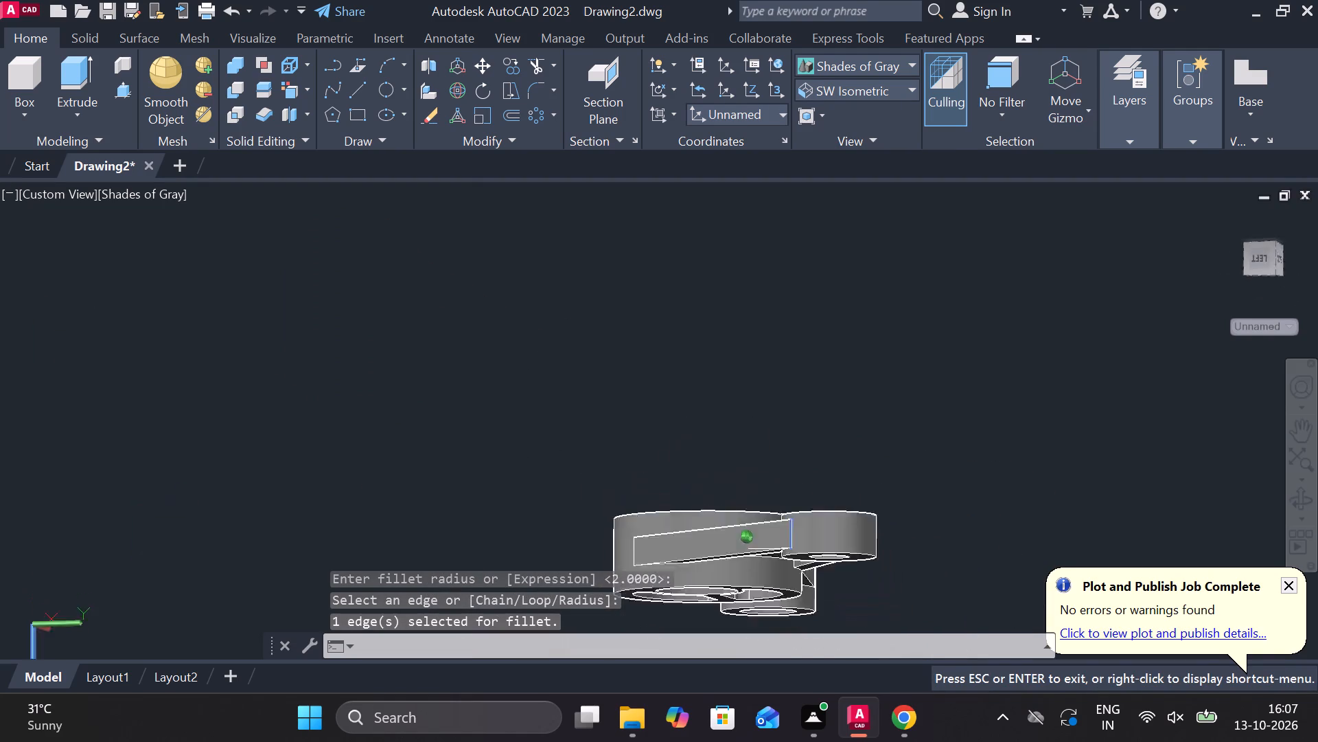
shift+middle_drag(771, 423, 691, 262)
scroll(729, 495, up, 4)
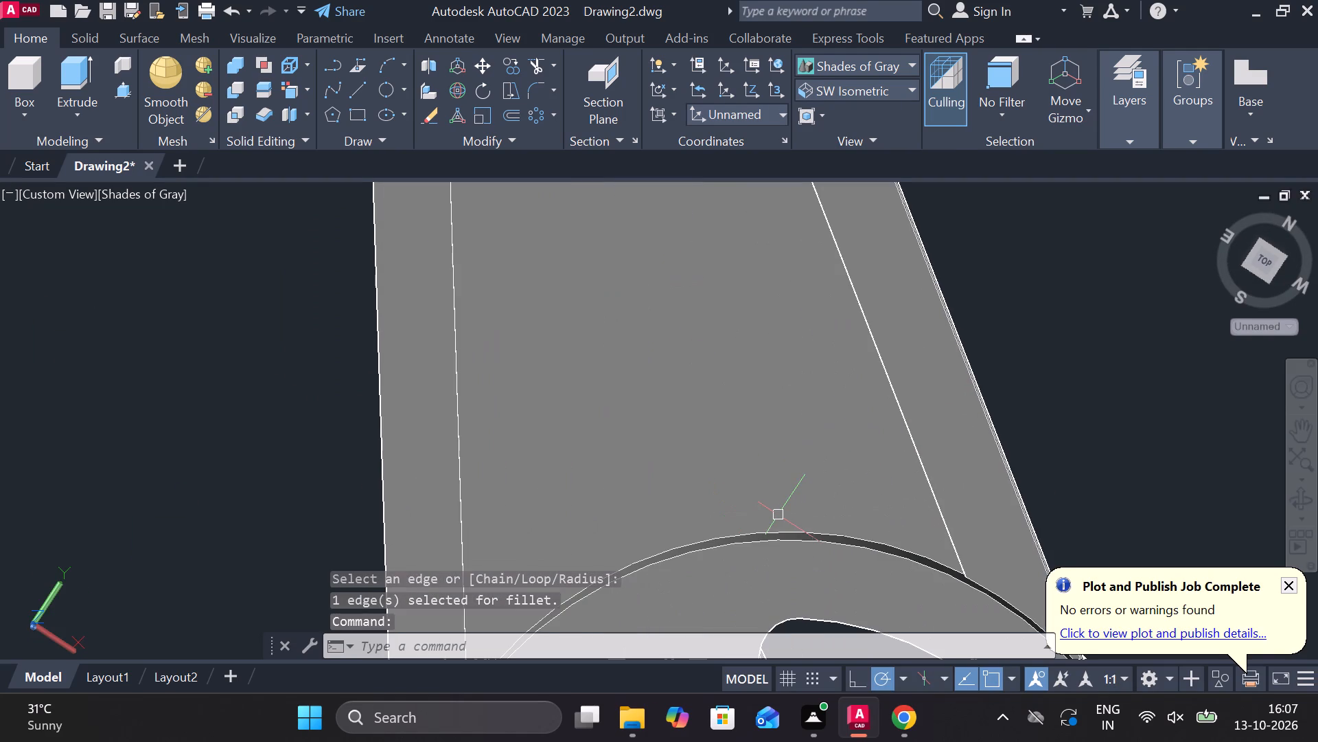
key(space)
click(782, 534)
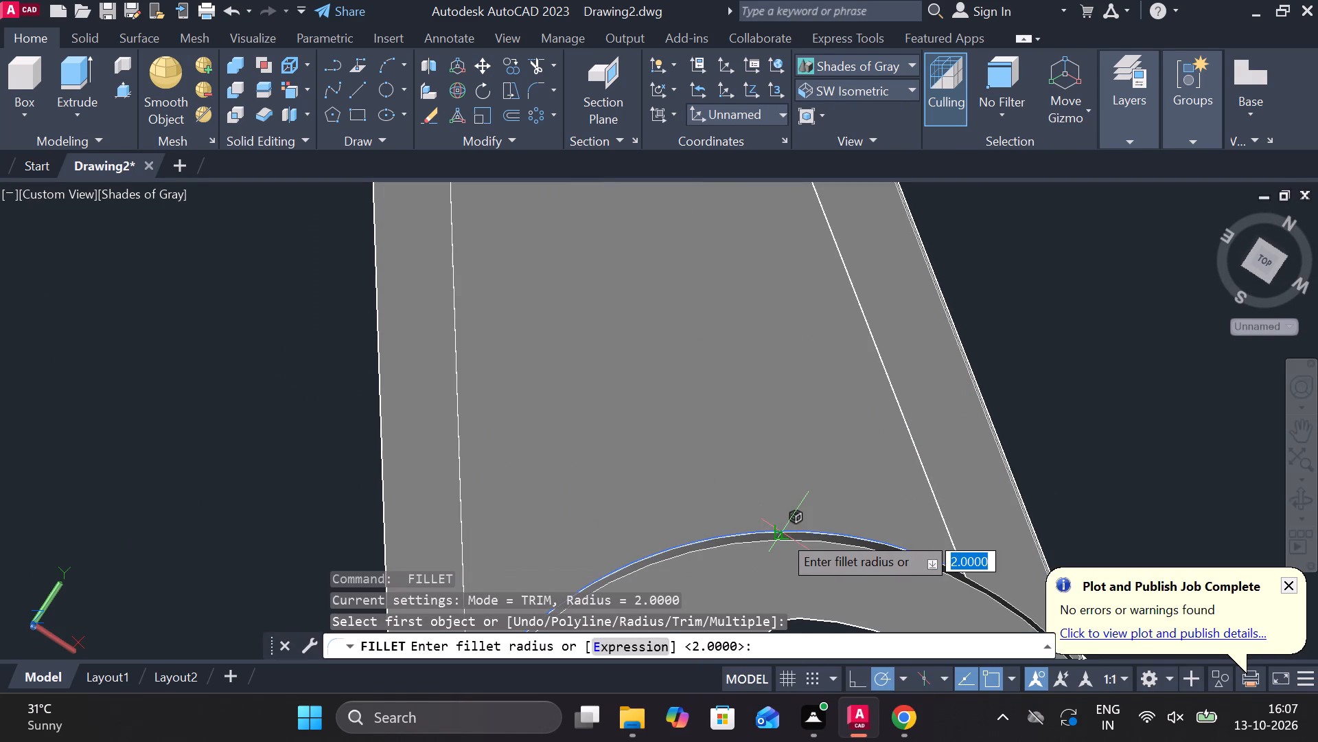
key(Return)
key(Return)
On the same opposite face, fillet the curved edge where the short arm's recess floor meets the hub with radius 2.
scroll(782, 534, down, 1)
middle_drag(789, 540, 682, 164)
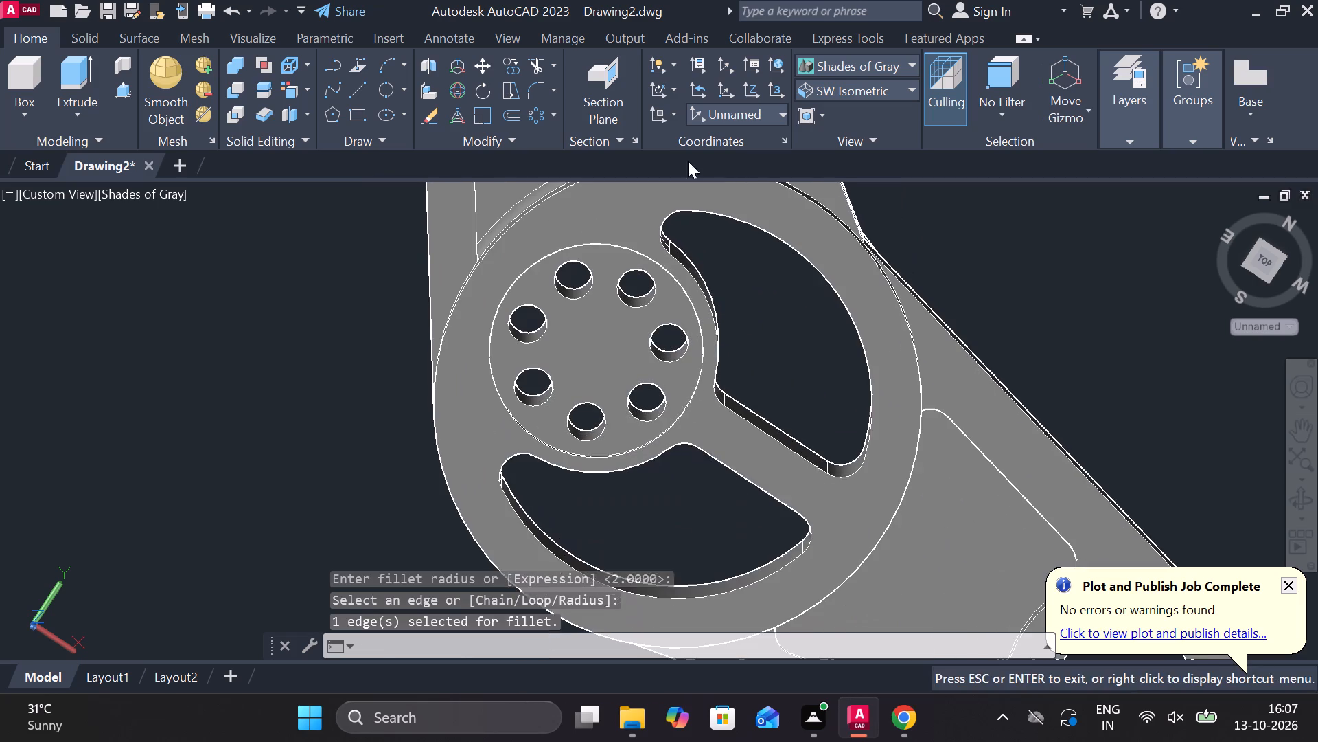
scroll(968, 571, down, 1)
middle_drag(967, 571, 846, 484)
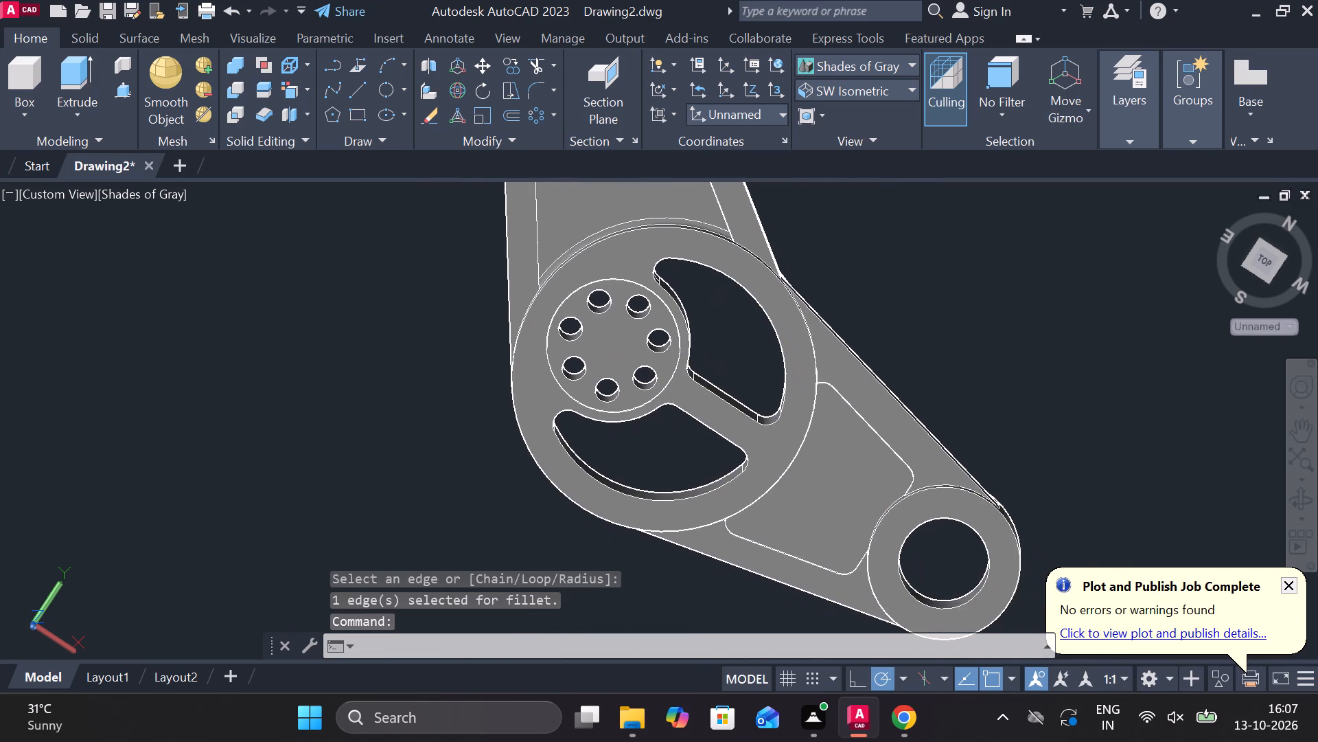
scroll(851, 490, up, 1)
shift+middle_drag(842, 490, 693, 464)
middle_drag(908, 324, 910, 363)
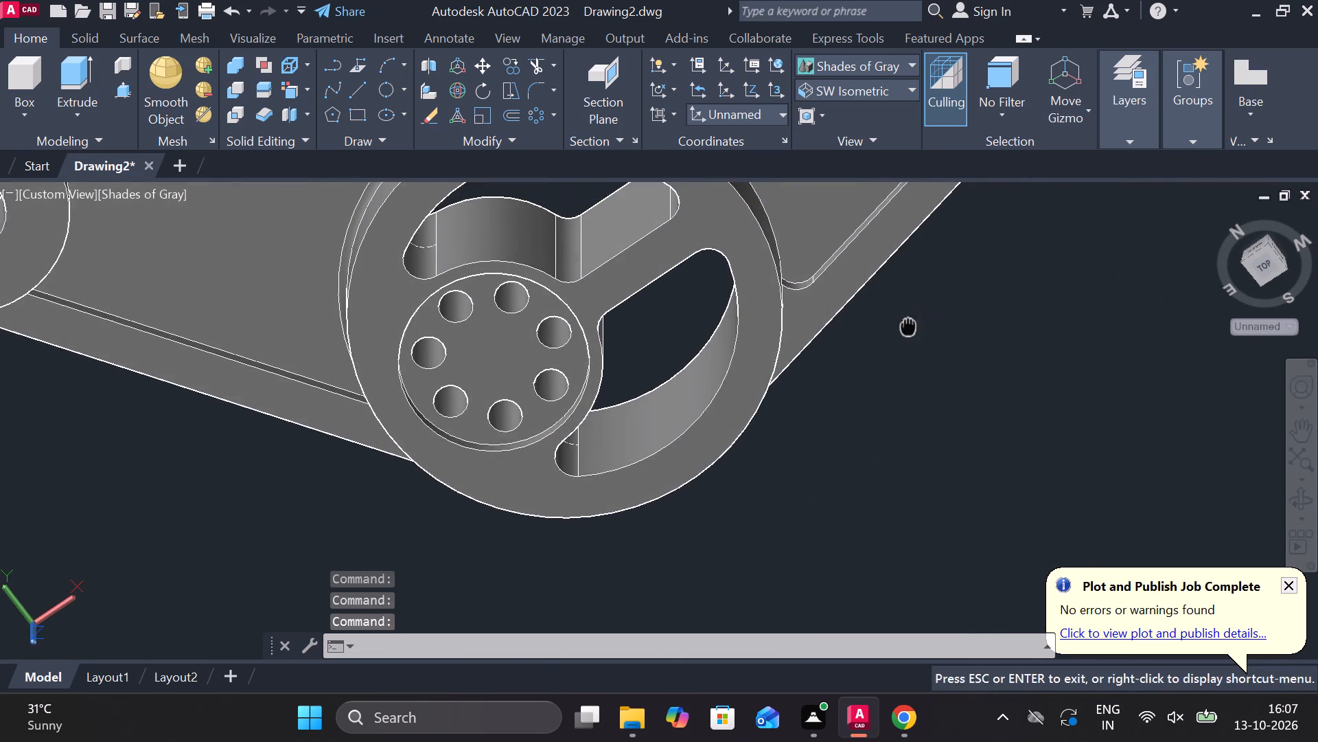
middle_drag(910, 363, 905, 466)
key(space)
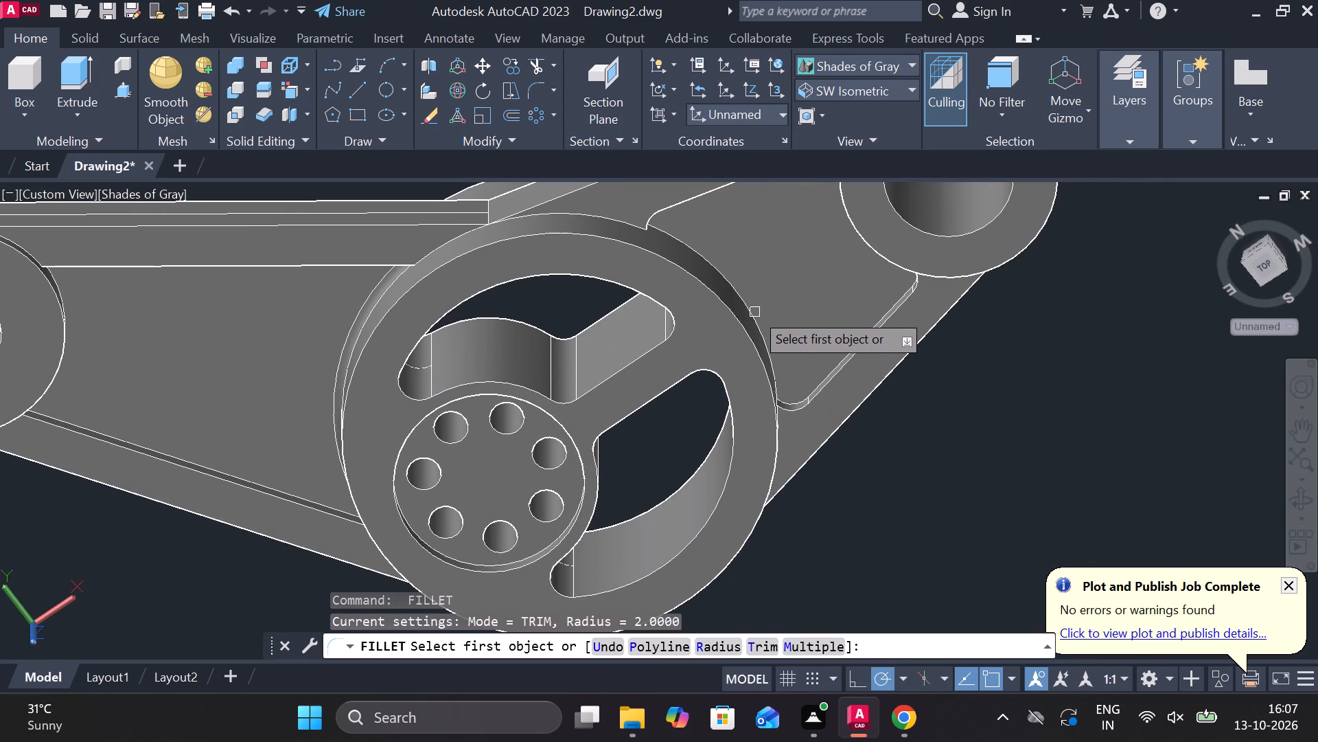
click(753, 308)
key(Return)
key(Return)
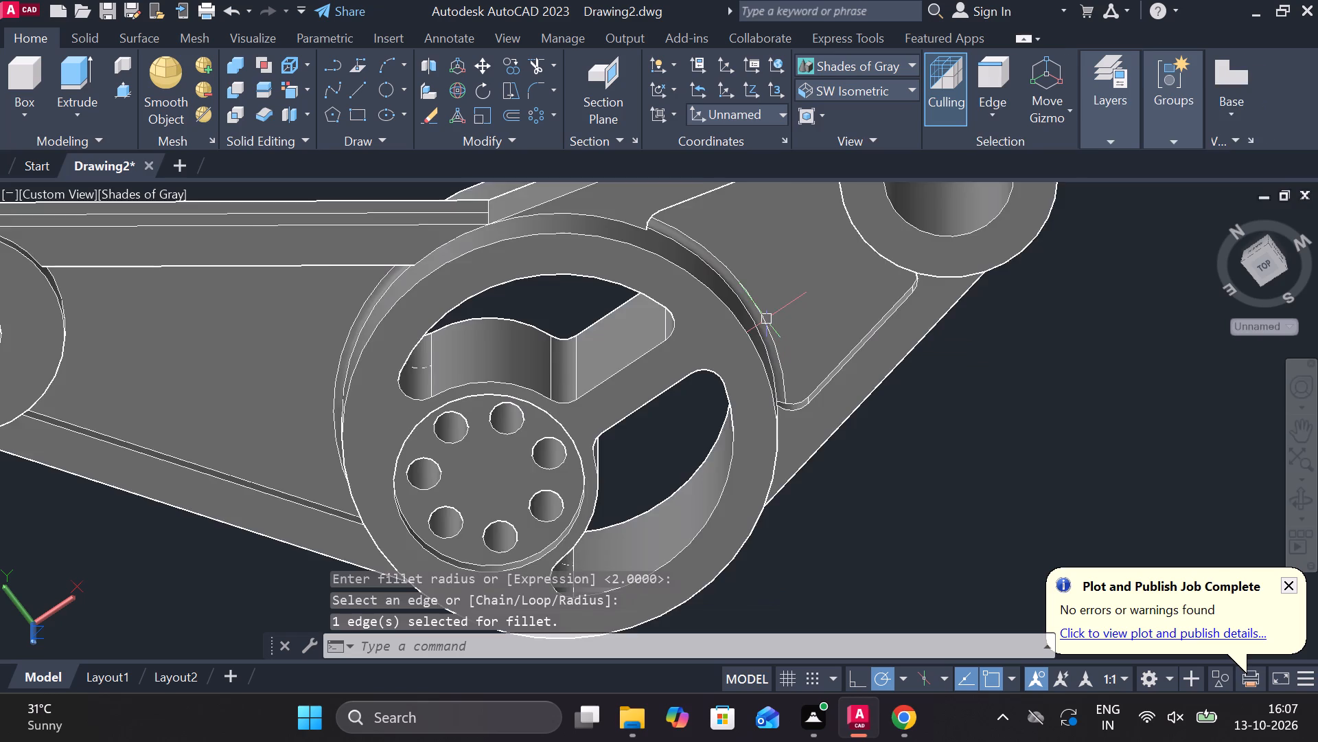
Restore the SW Isometric view of the whole bracket.
scroll(767, 319, down, 1)
click(868, 88)
click(893, 248)
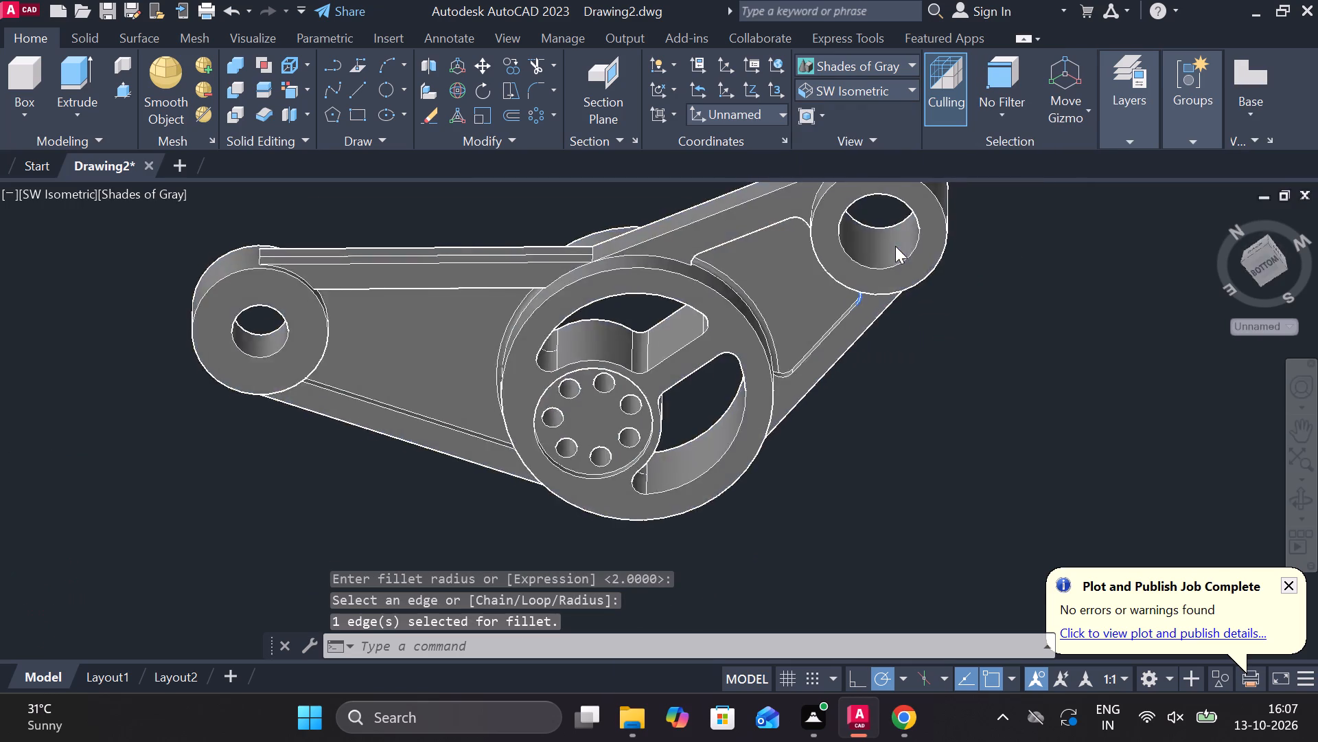
key(Escape)
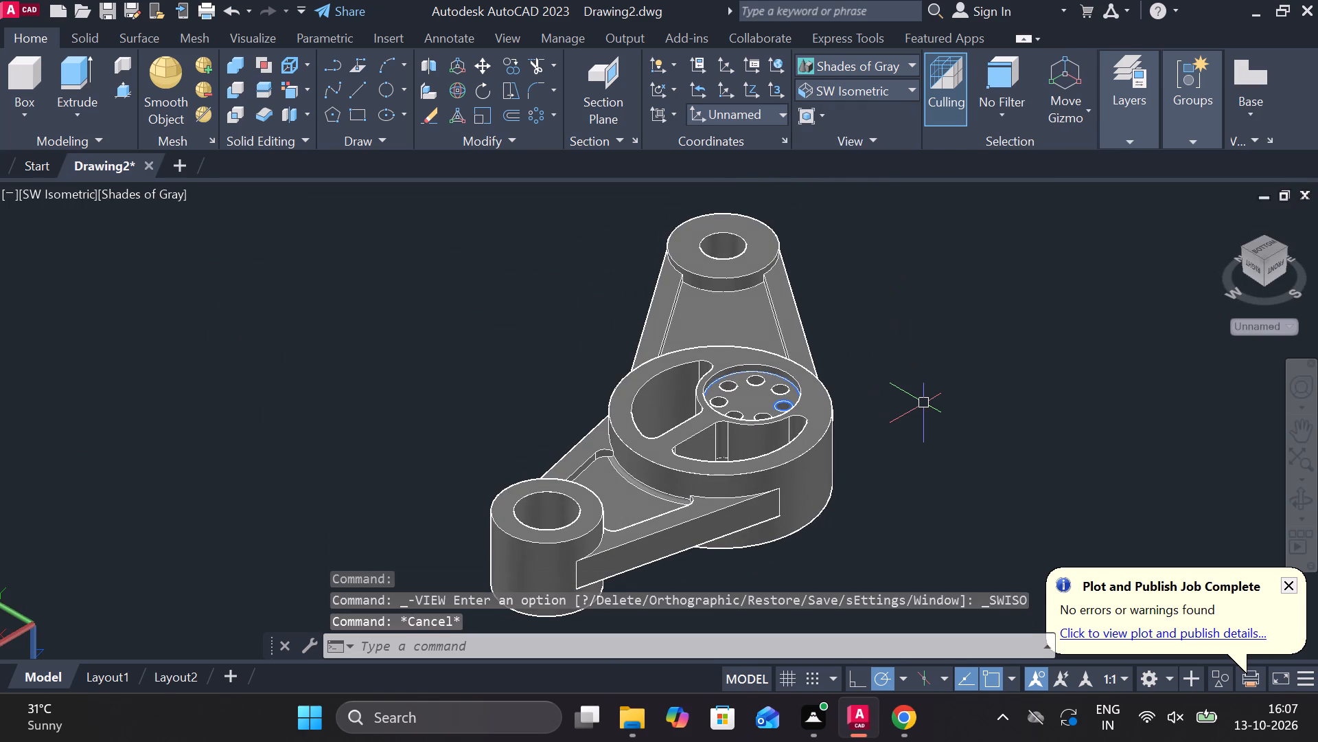
key(ctrl+a)
key(Escape)
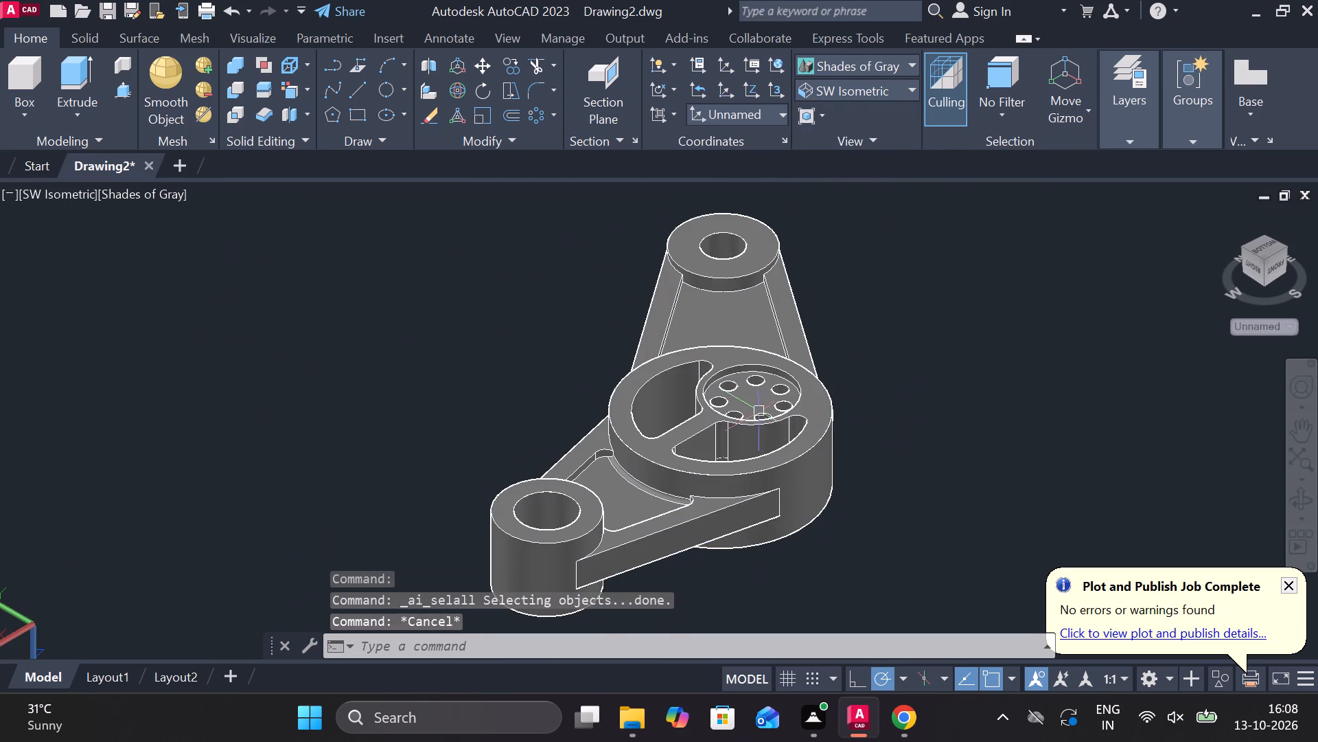
scroll(758, 405, up, 1)
scroll(726, 371, down, 1)
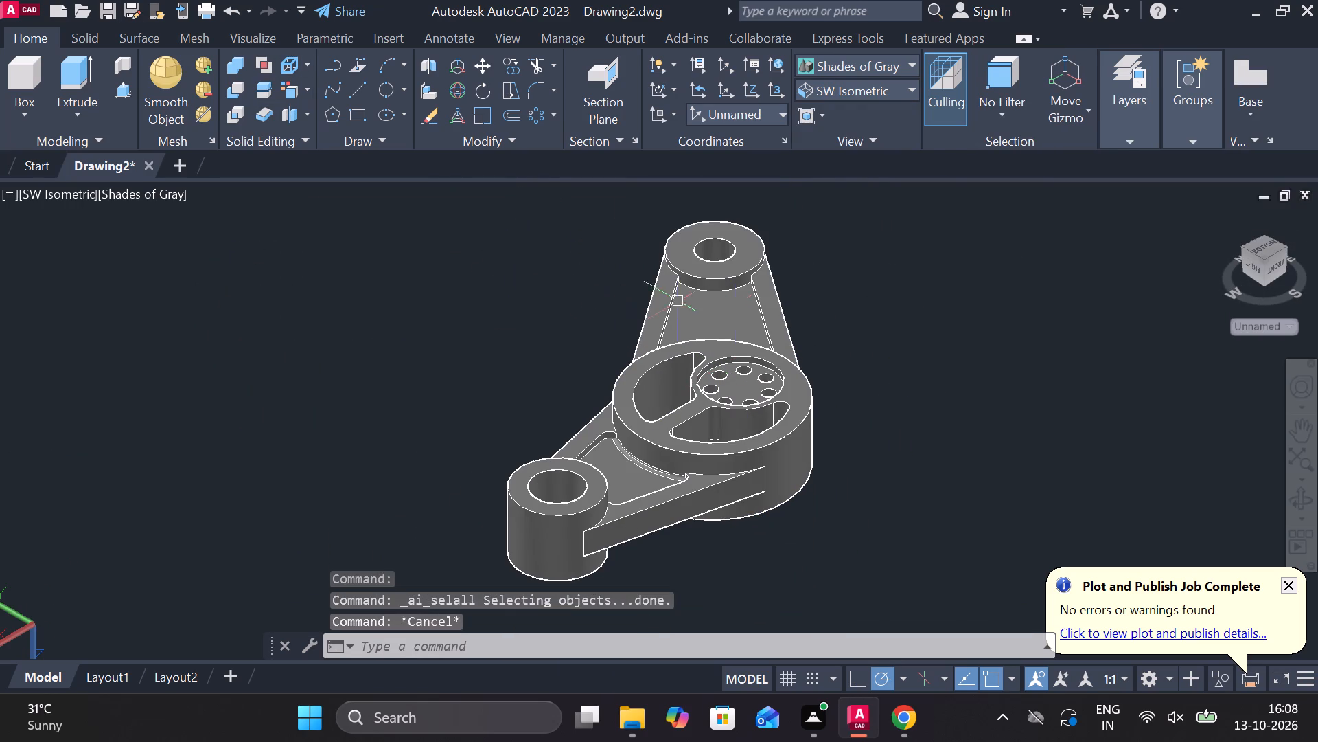
Start a solid face edit and select the long arm's recess floor plus the hub's upper face, outer wall, pocket walls and nearby holes.
click(295, 90)
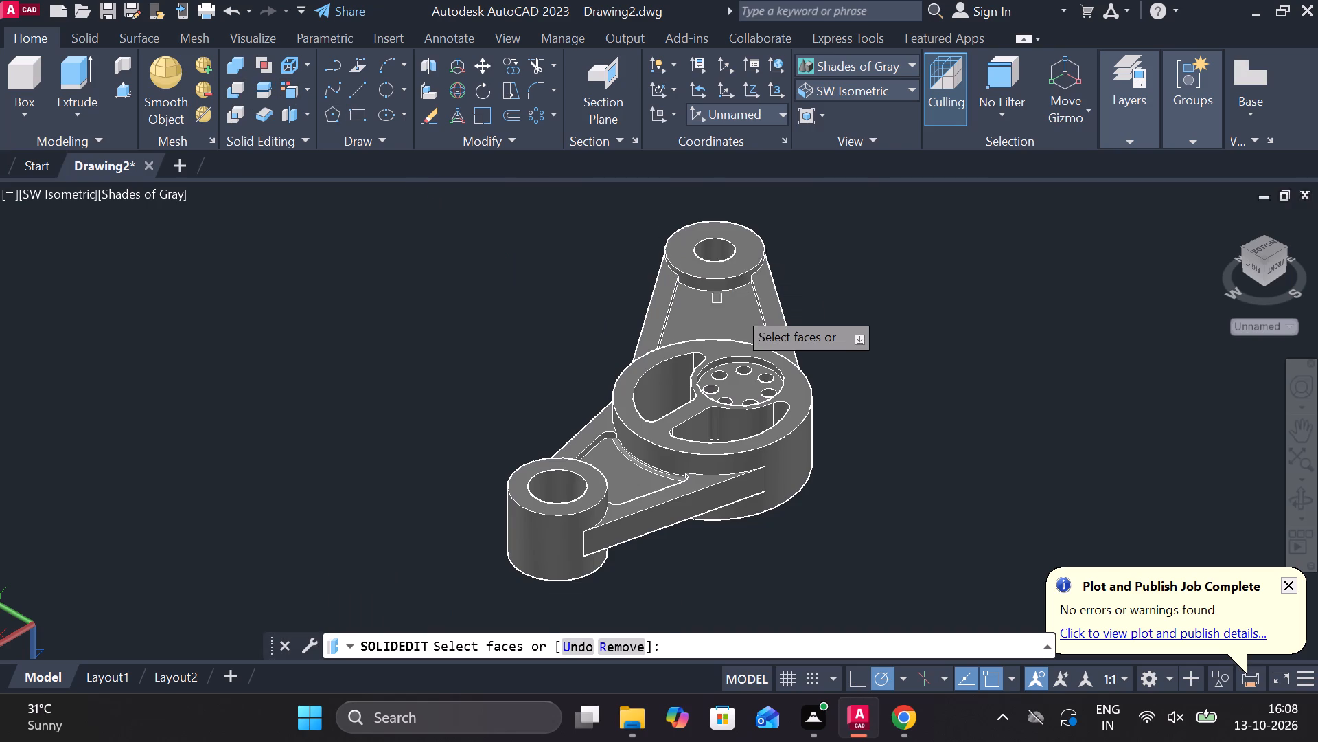
click(745, 313)
click(758, 339)
click(756, 389)
click(693, 453)
click(644, 442)
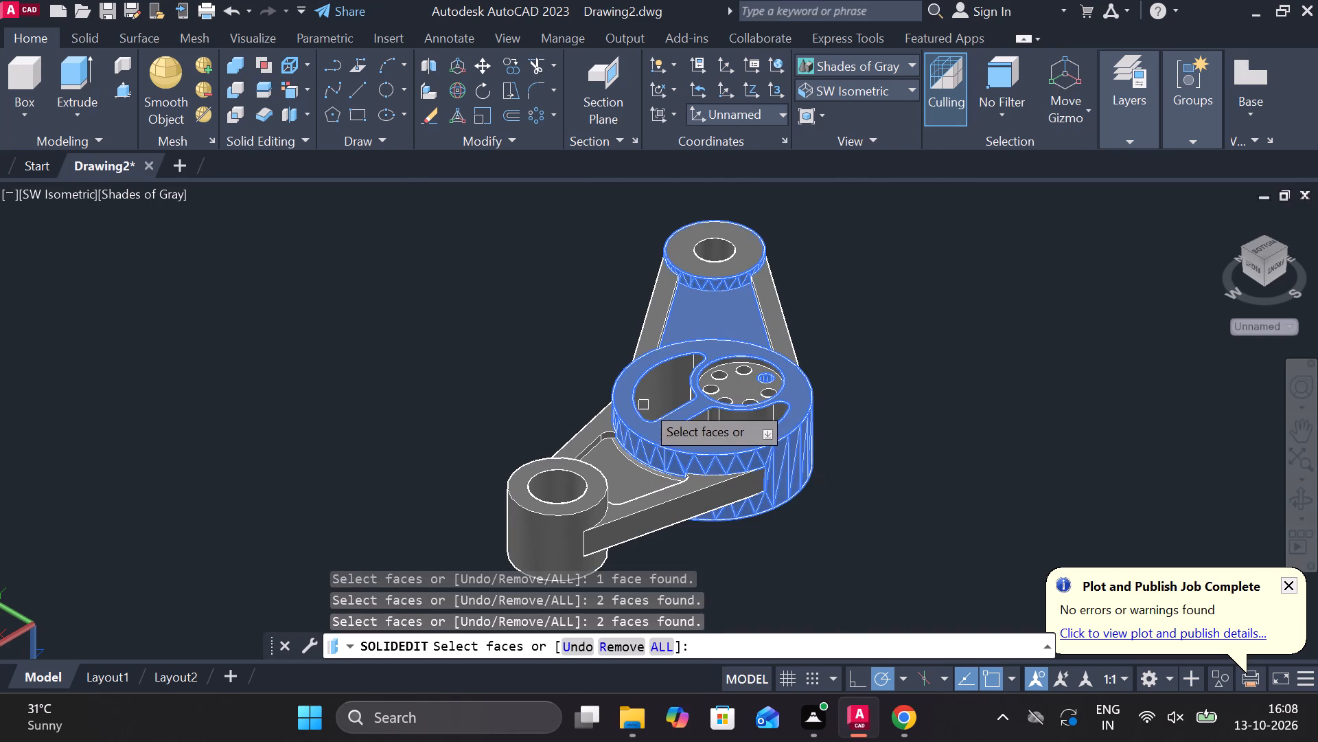
click(645, 404)
click(678, 380)
click(752, 390)
click(754, 378)
click(726, 391)
click(684, 390)
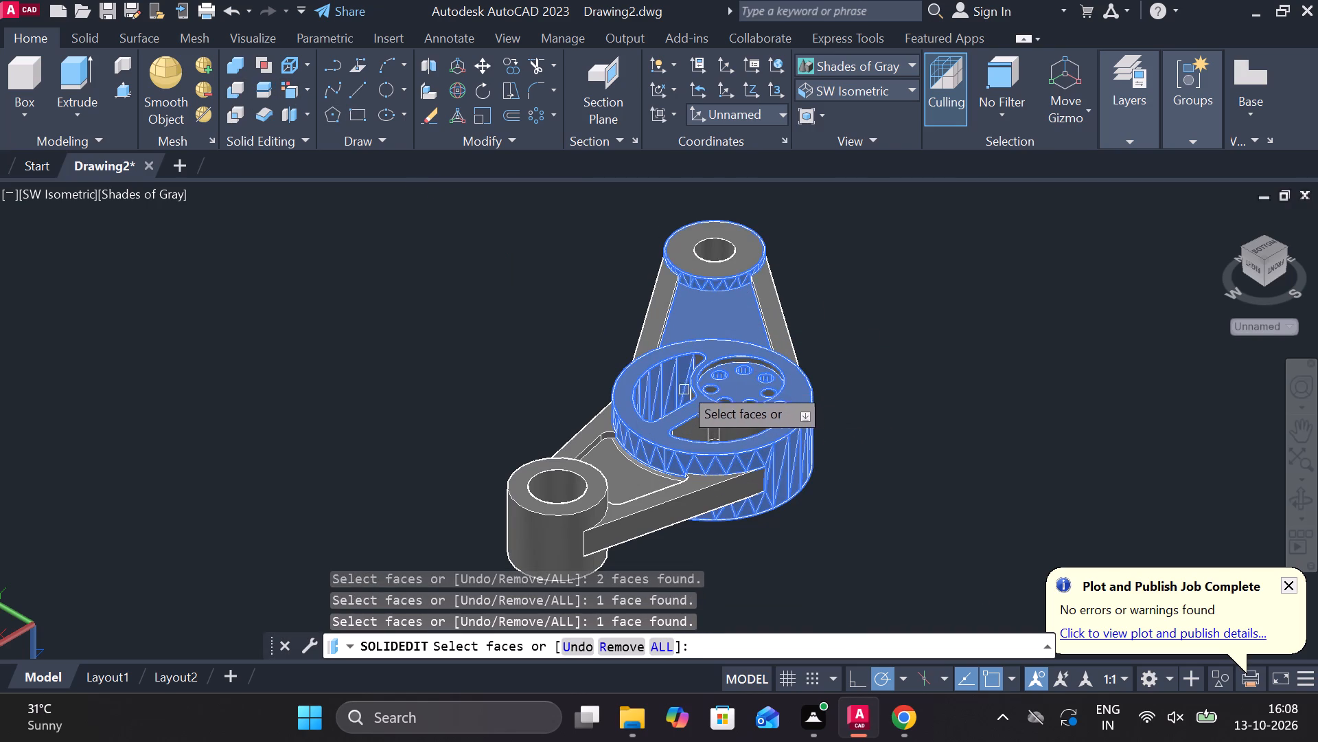
click(682, 377)
Add the long arm's side rims and its end boss's upper face and bore to the face selection.
click(671, 304)
click(662, 285)
click(691, 256)
click(742, 226)
click(790, 327)
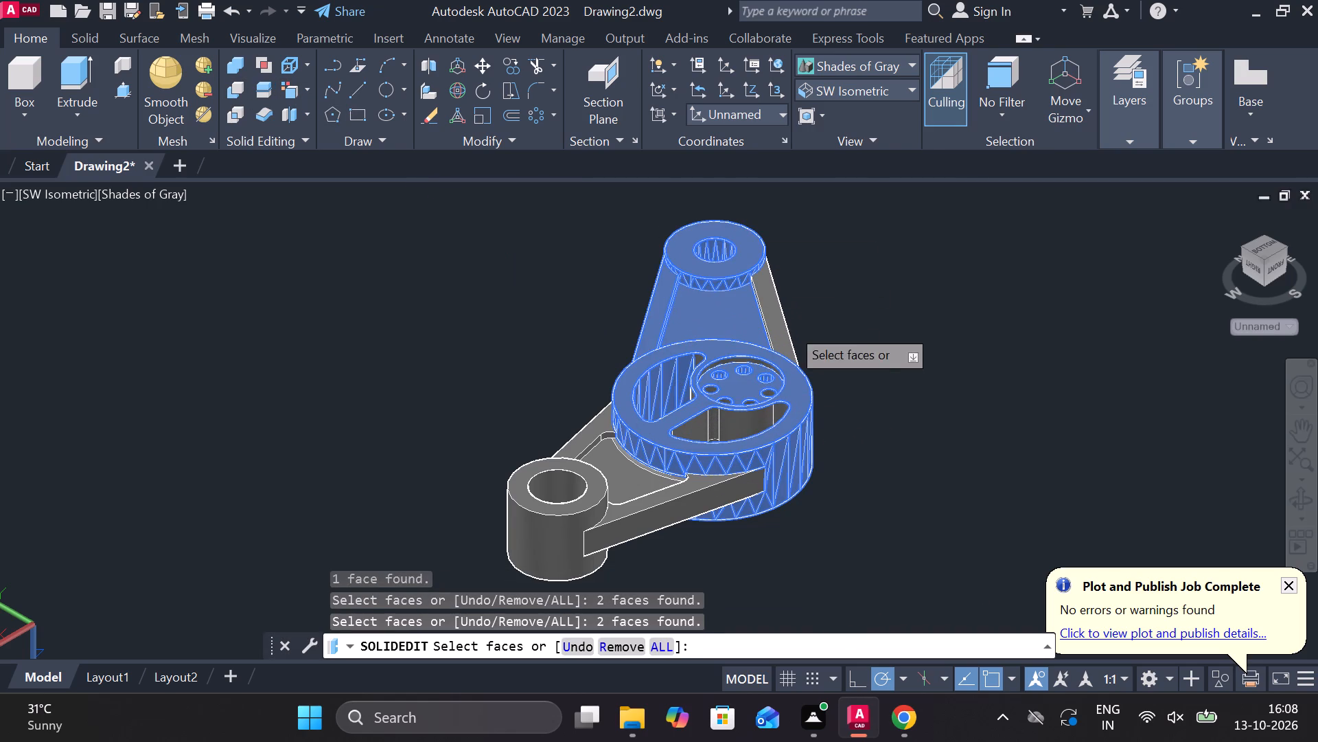
click(773, 331)
Add the short arm's rims, recess floor and end boss faces to the face selection.
click(678, 486)
drag(661, 517, 655, 518)
click(581, 519)
drag(579, 515, 581, 506)
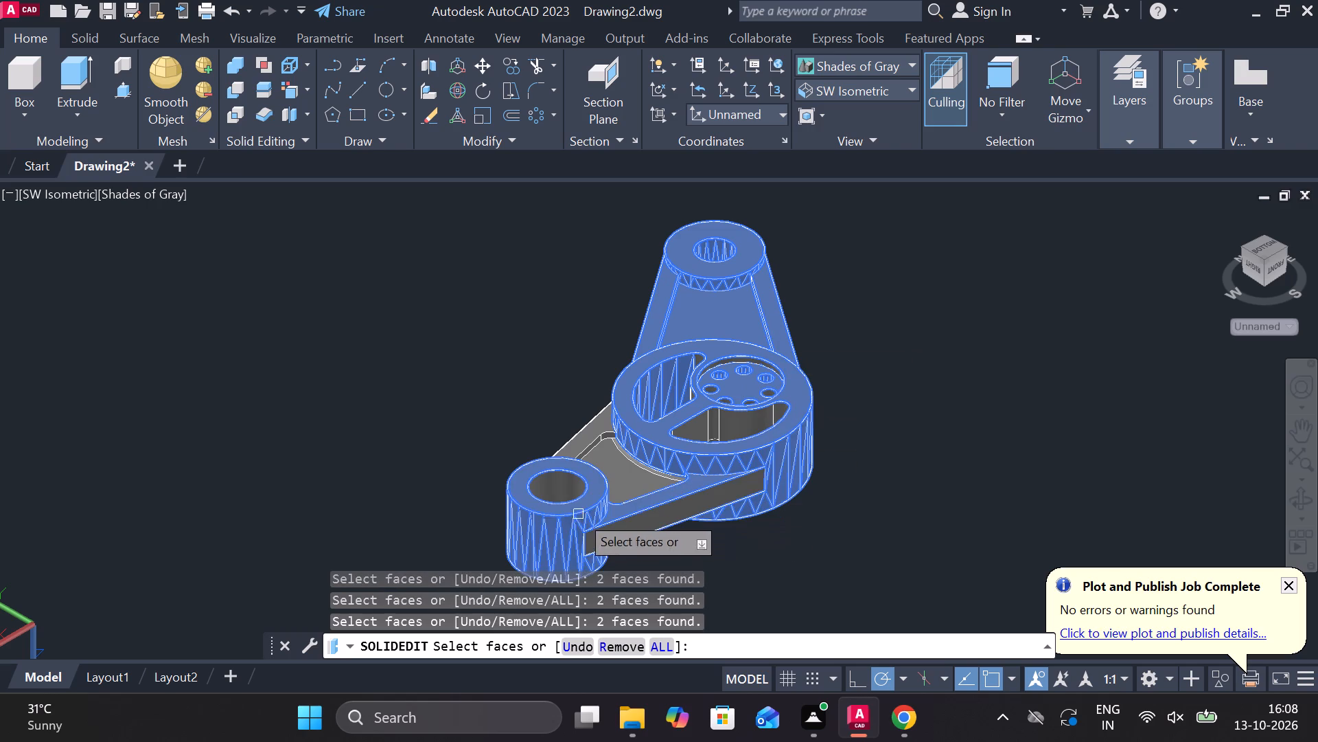
drag(581, 506, 583, 499)
click(597, 481)
click(597, 439)
drag(603, 417, 614, 425)
Add the front hub pocket's inner walls, the short arm boss's bore and the short arm's outer side to the face selection.
click(716, 442)
click(739, 418)
click(761, 415)
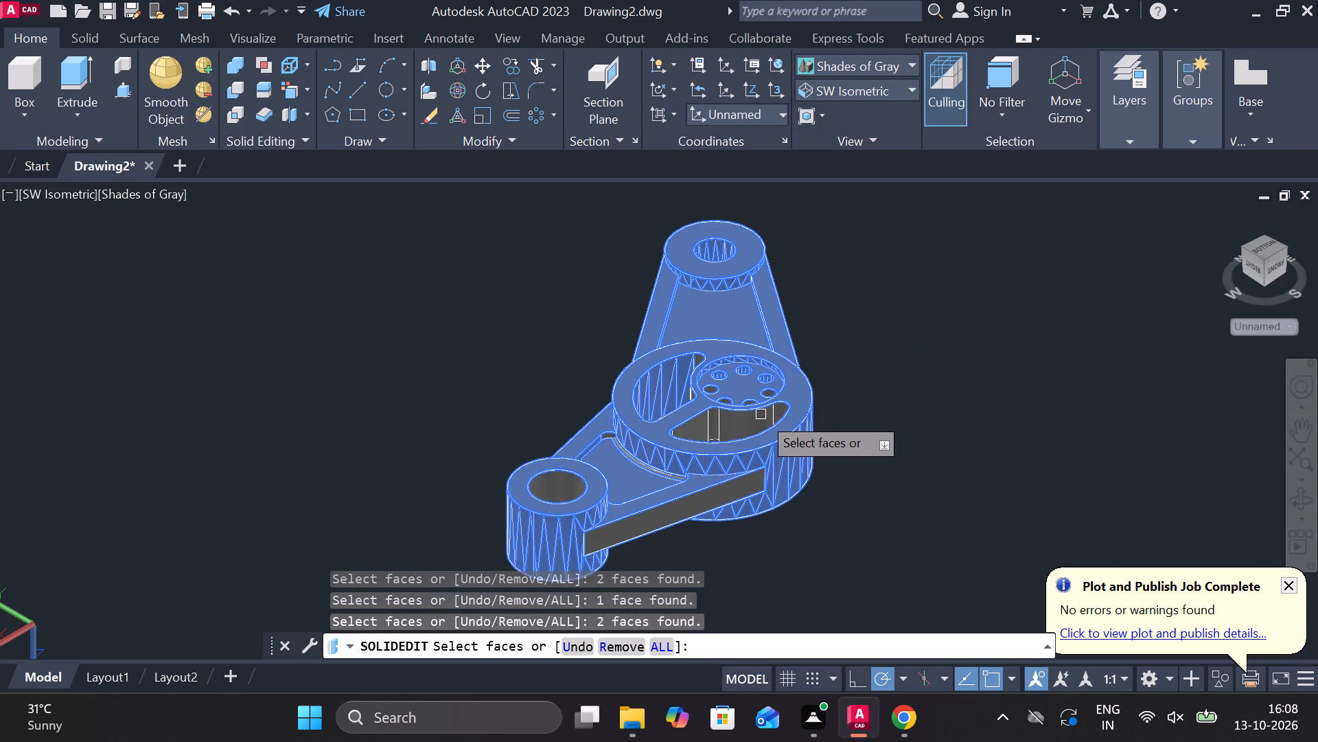
click(752, 415)
click(722, 427)
click(710, 427)
click(708, 431)
click(699, 432)
click(685, 432)
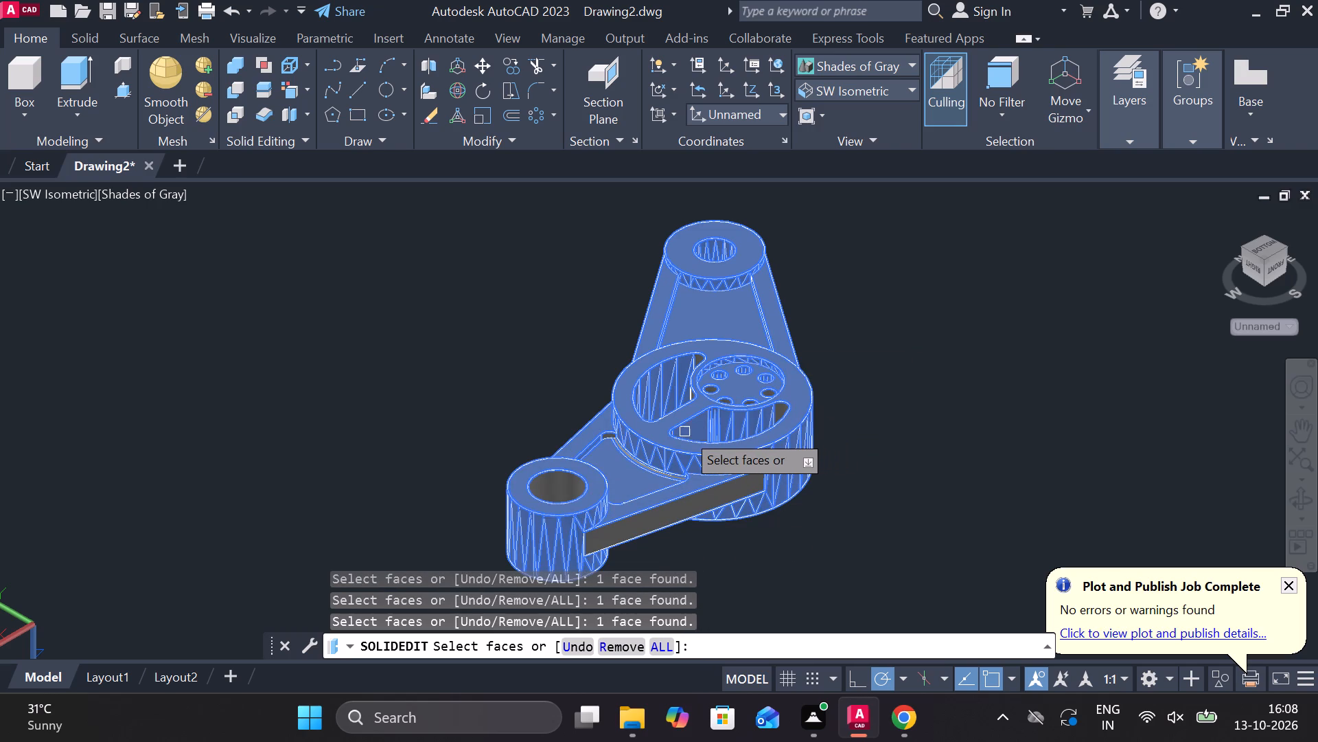
click(546, 497)
click(667, 526)
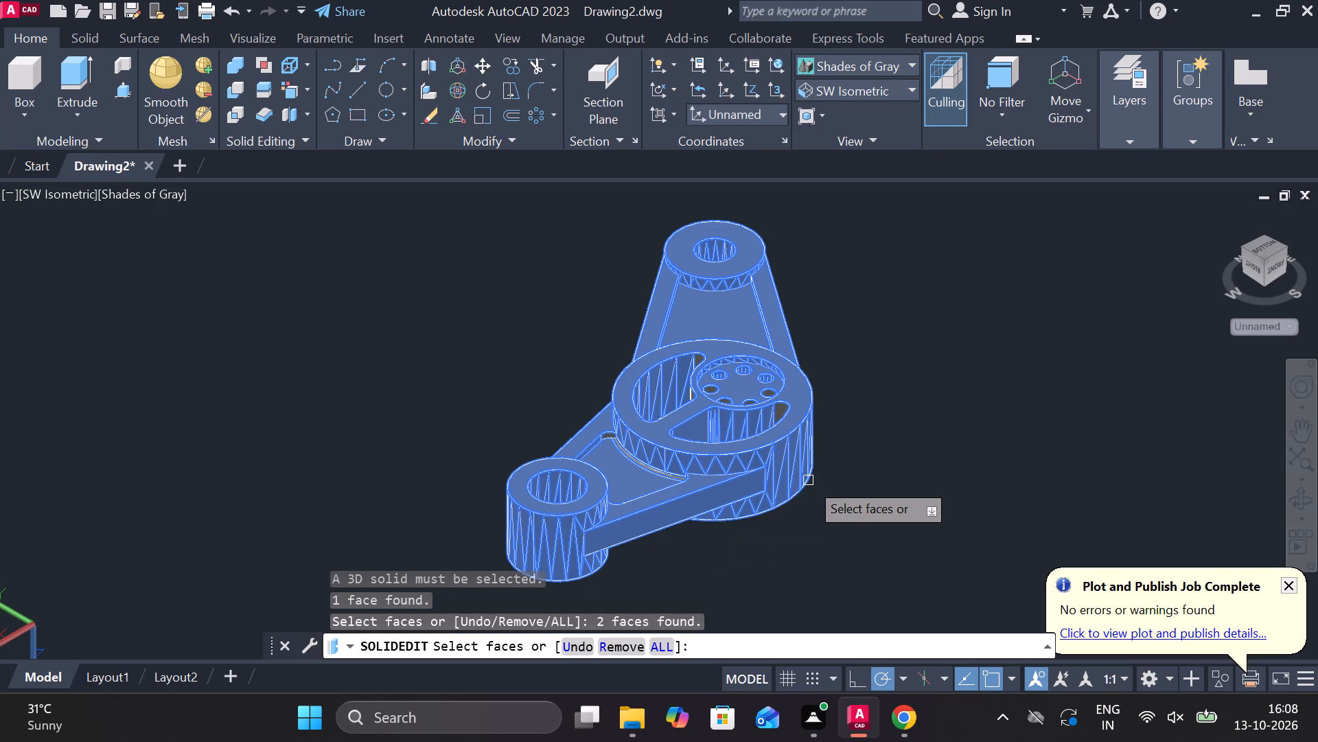
Add the front hub pocket's end and the short arm recess's fillet and corner faces beside the hub to the face selection.
scroll(806, 477, up, 3)
click(730, 261)
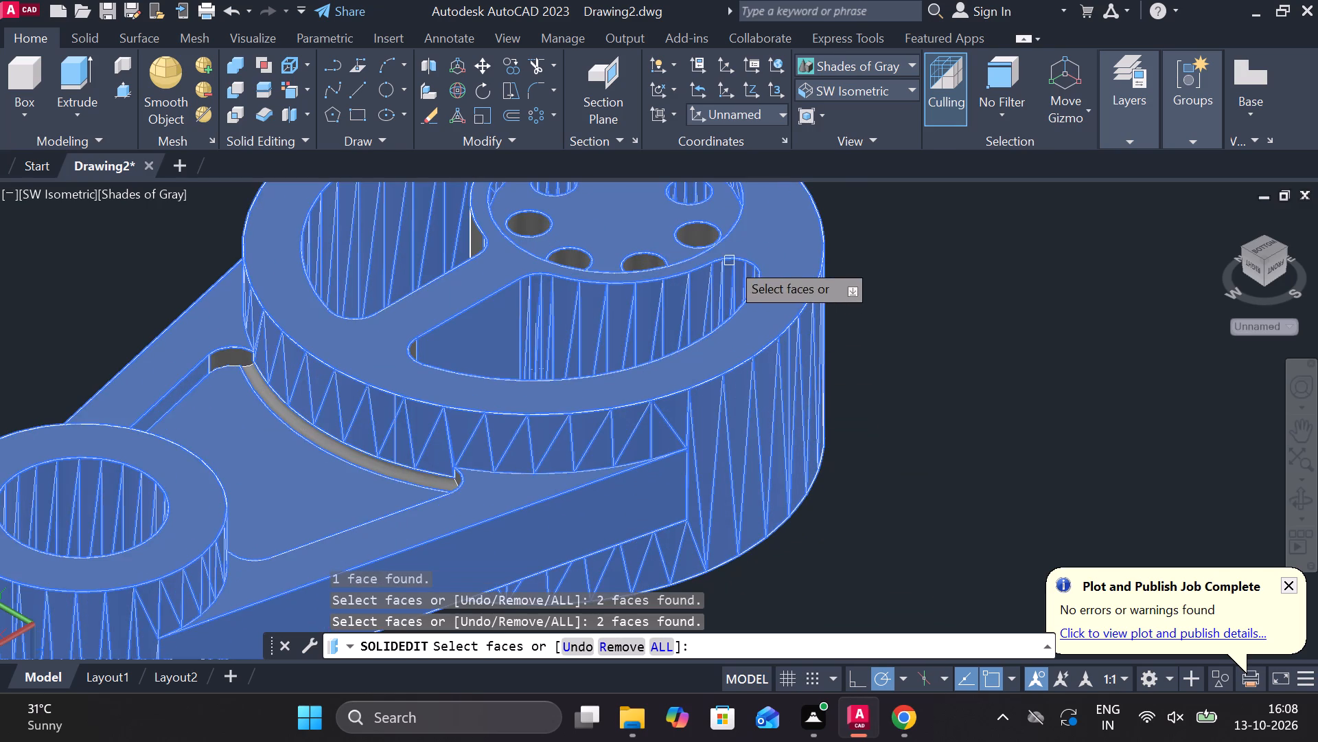
middle_drag(525, 258, 638, 326)
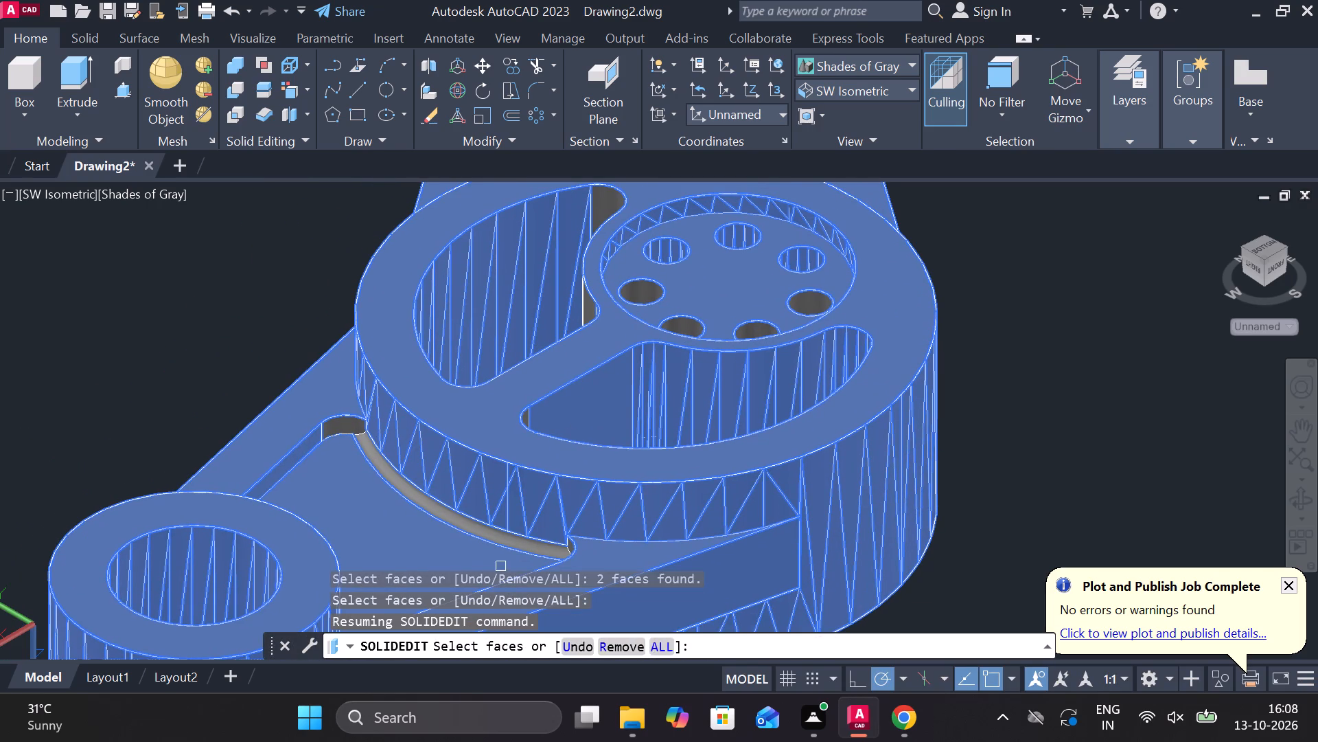
click(540, 545)
click(332, 430)
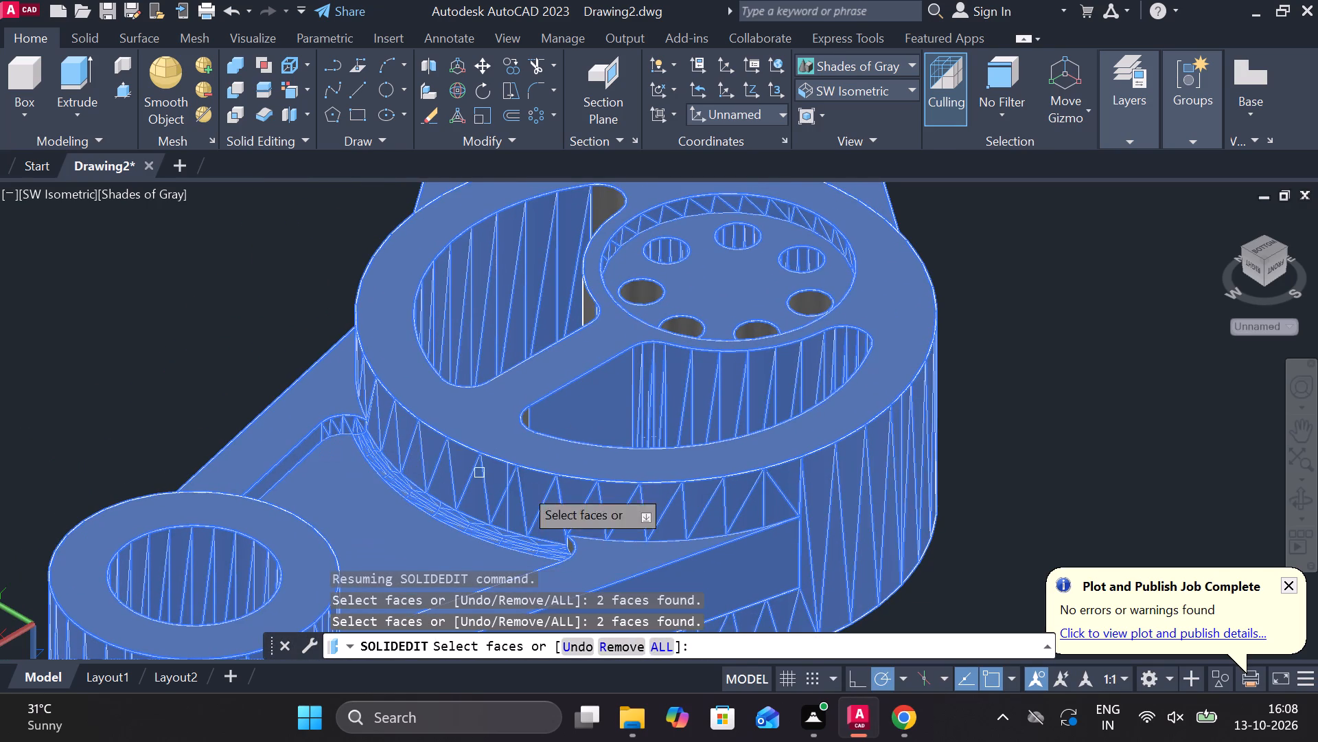
click(567, 547)
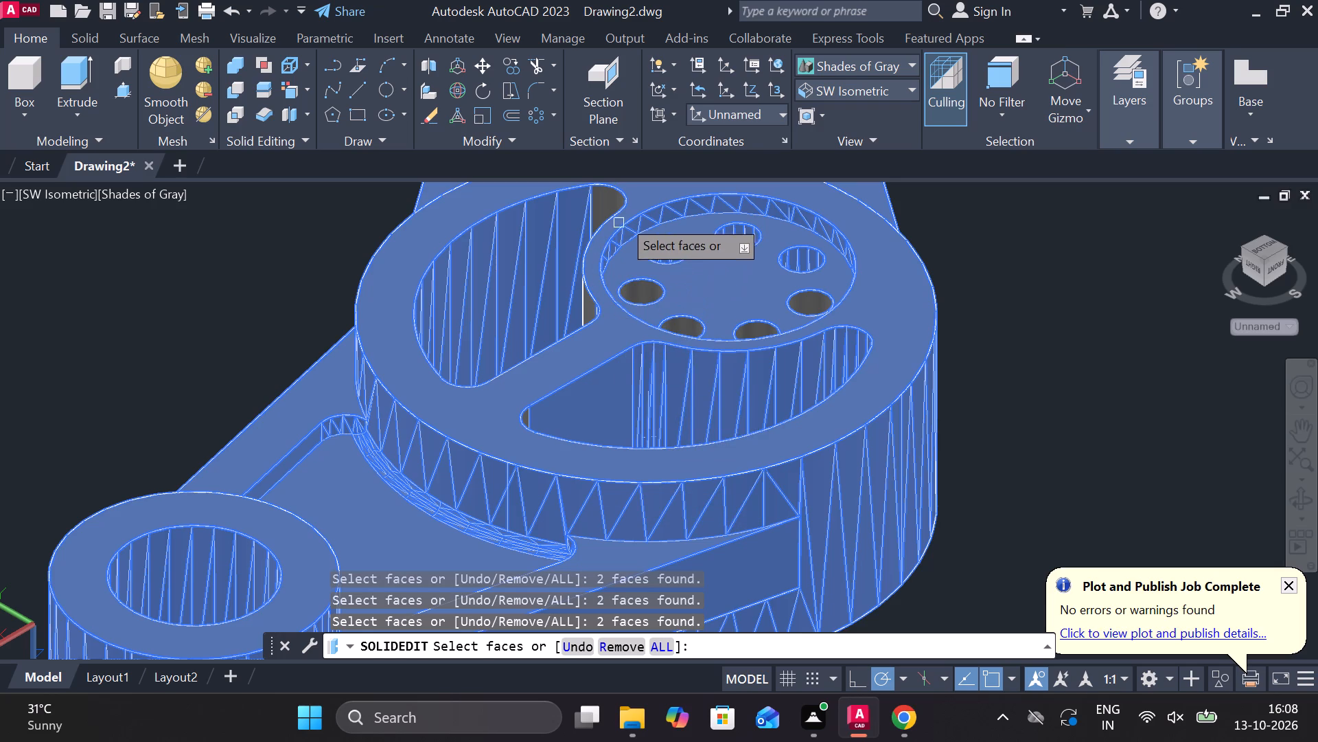
Add the remaining hub pocket corner faces and the walls of the remaining small hub holes to the face selection.
click(627, 194)
click(639, 293)
click(702, 344)
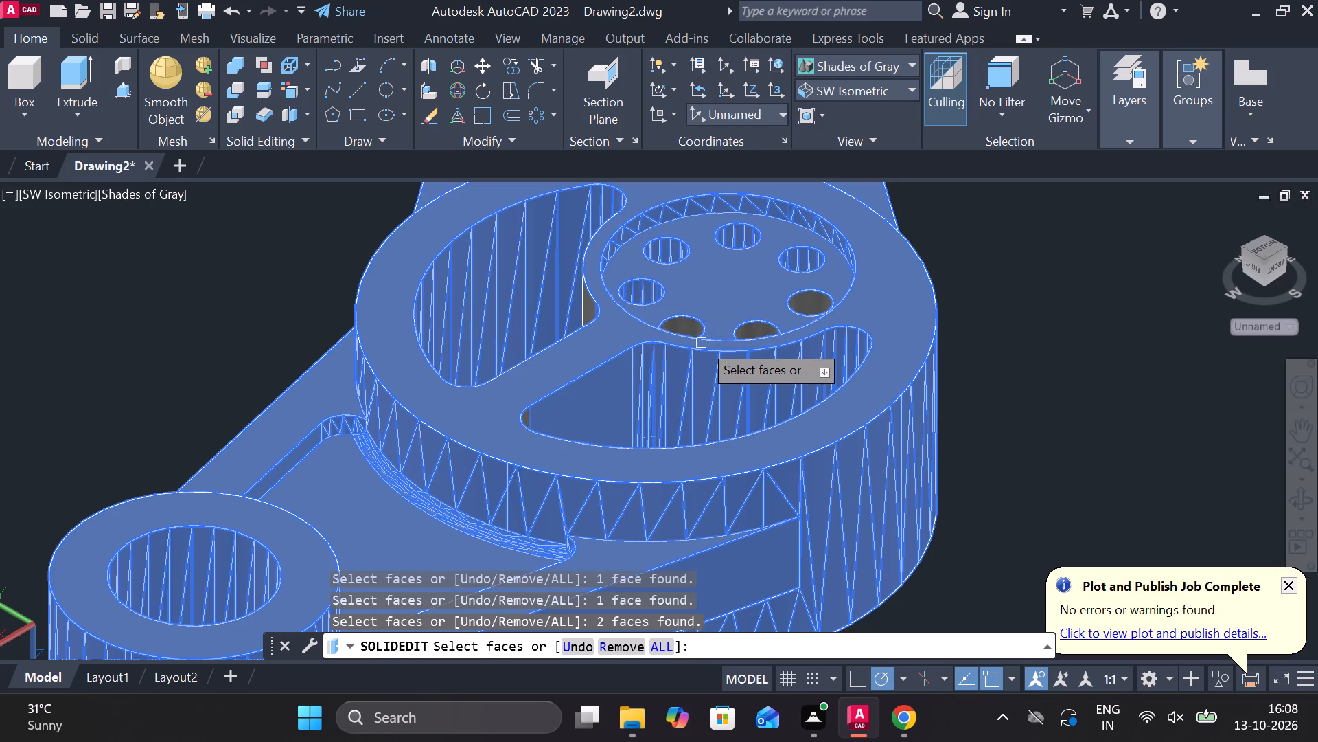
click(695, 324)
click(752, 338)
click(812, 301)
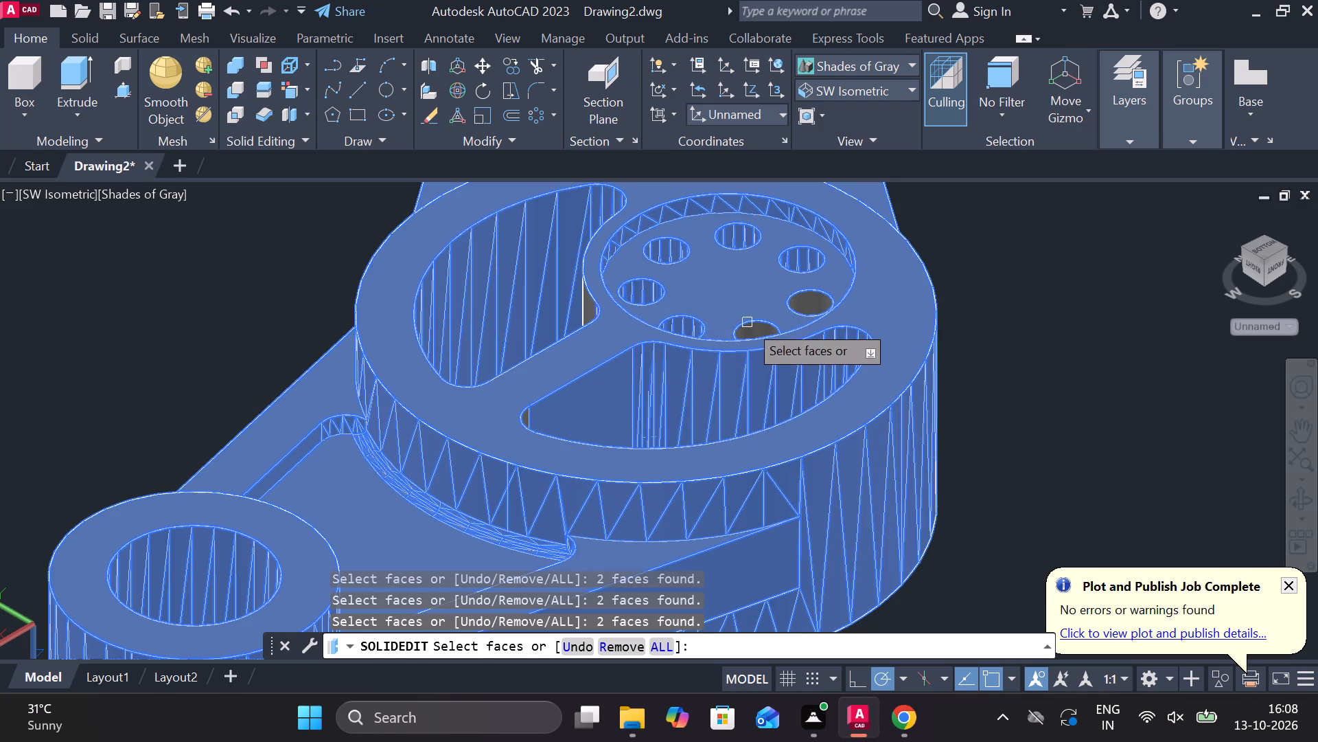
click(748, 323)
click(582, 309)
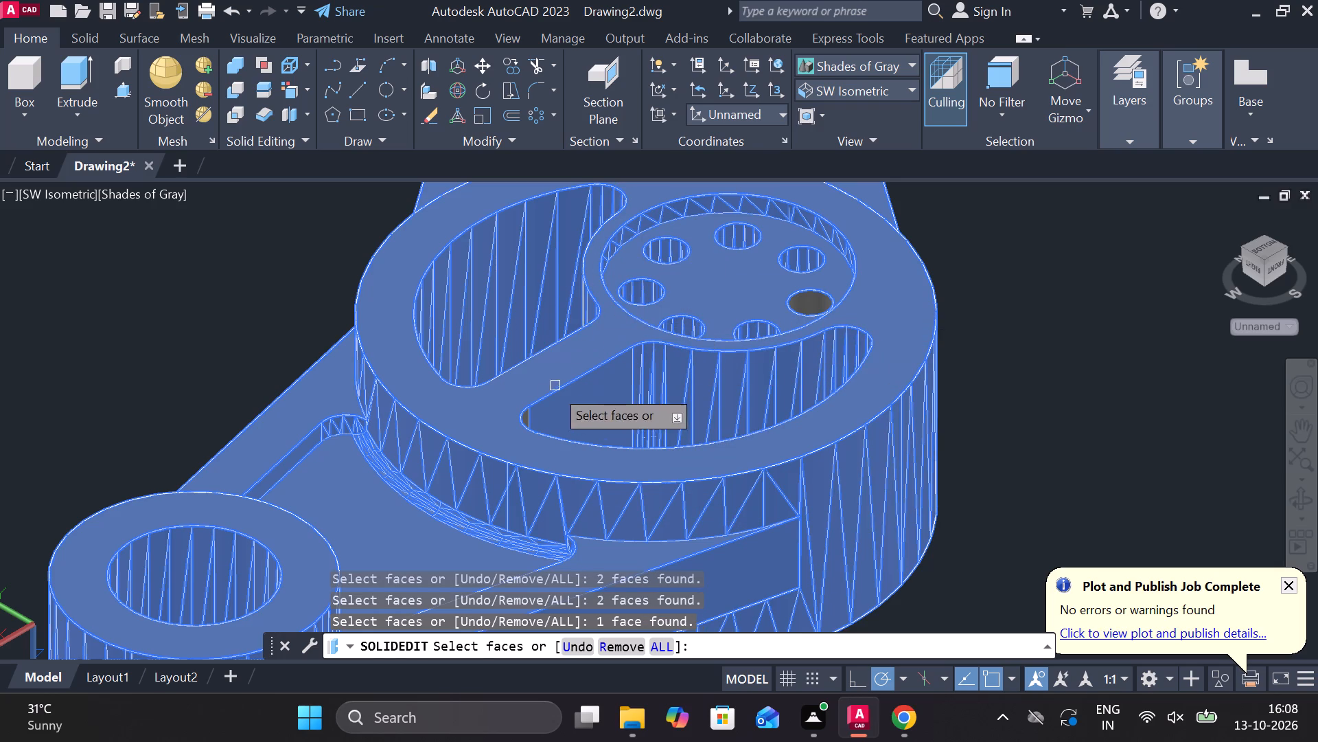
click(521, 425)
click(806, 300)
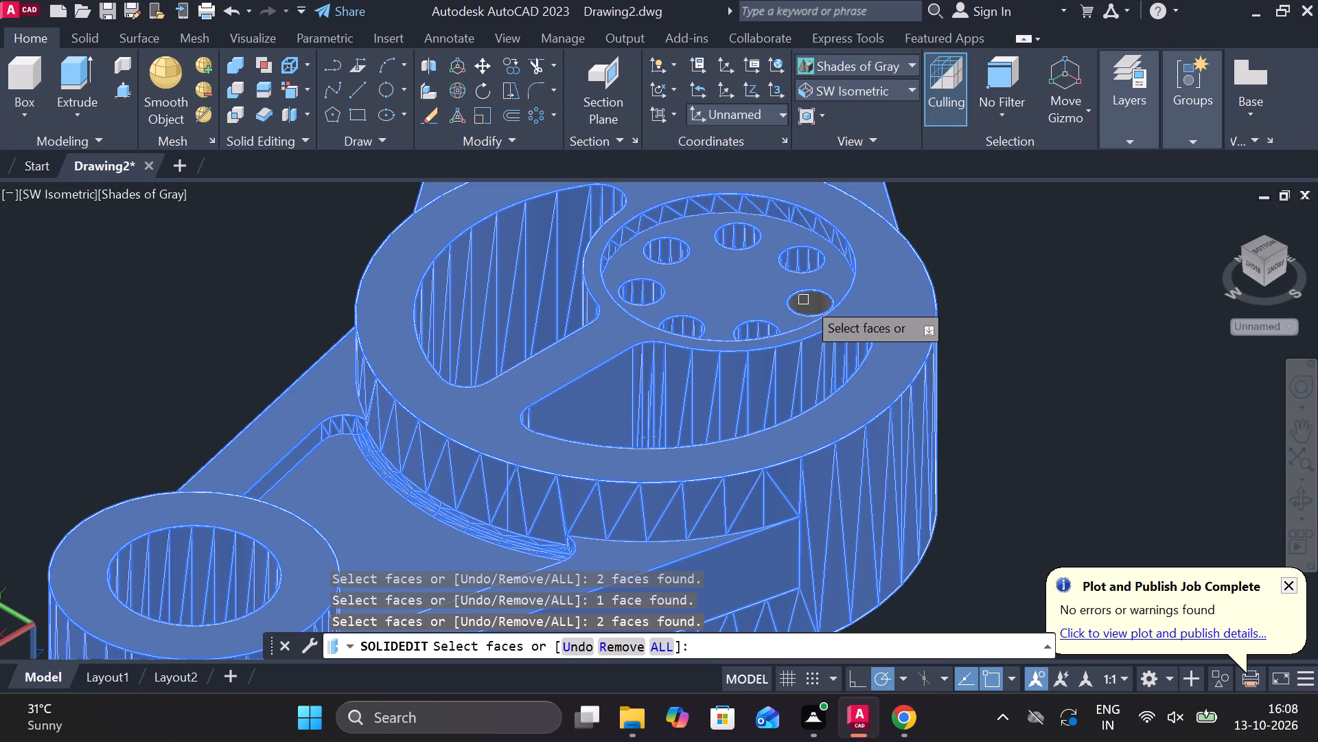
click(831, 309)
click(824, 307)
Add the hub's opposite rim face and the long arm's recess floor and outer side to the face selection.
scroll(864, 329, down, 2)
shift+middle_drag(1012, 466, 816, 288)
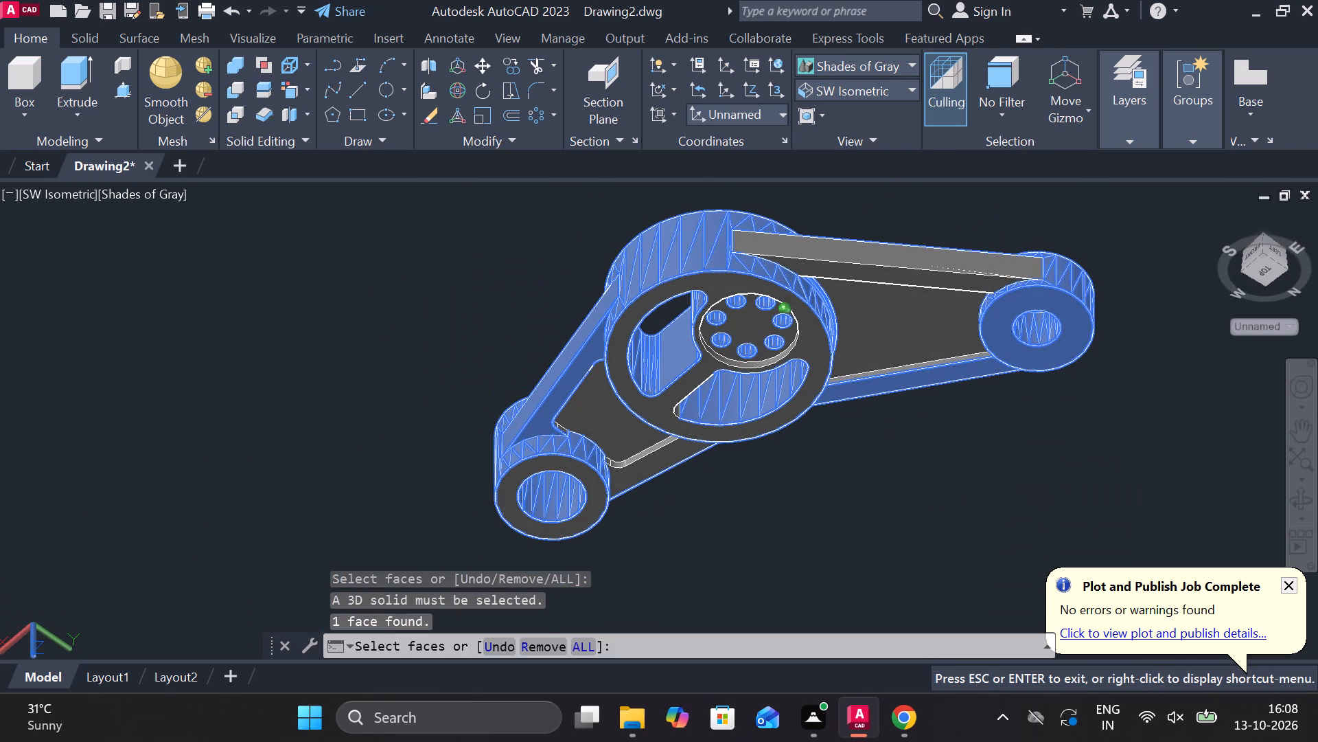
click(822, 378)
click(805, 361)
click(867, 328)
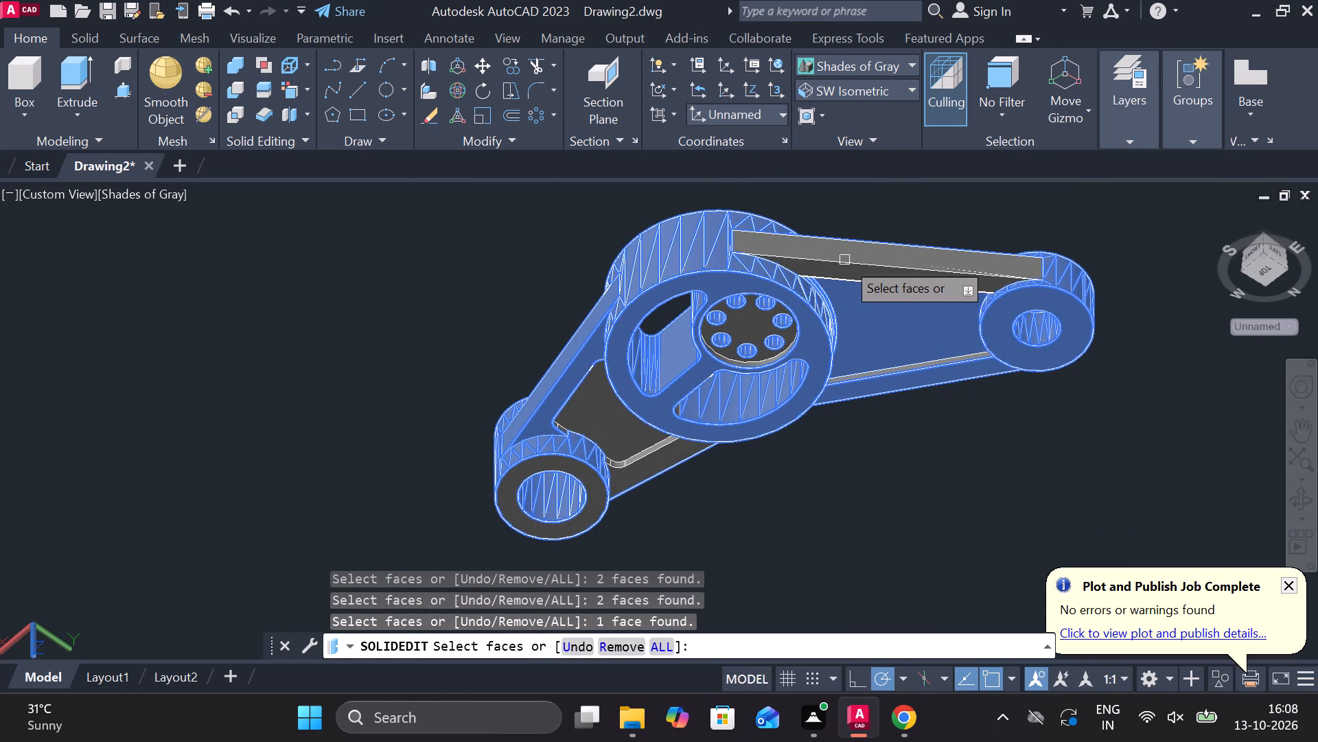
click(845, 260)
click(848, 272)
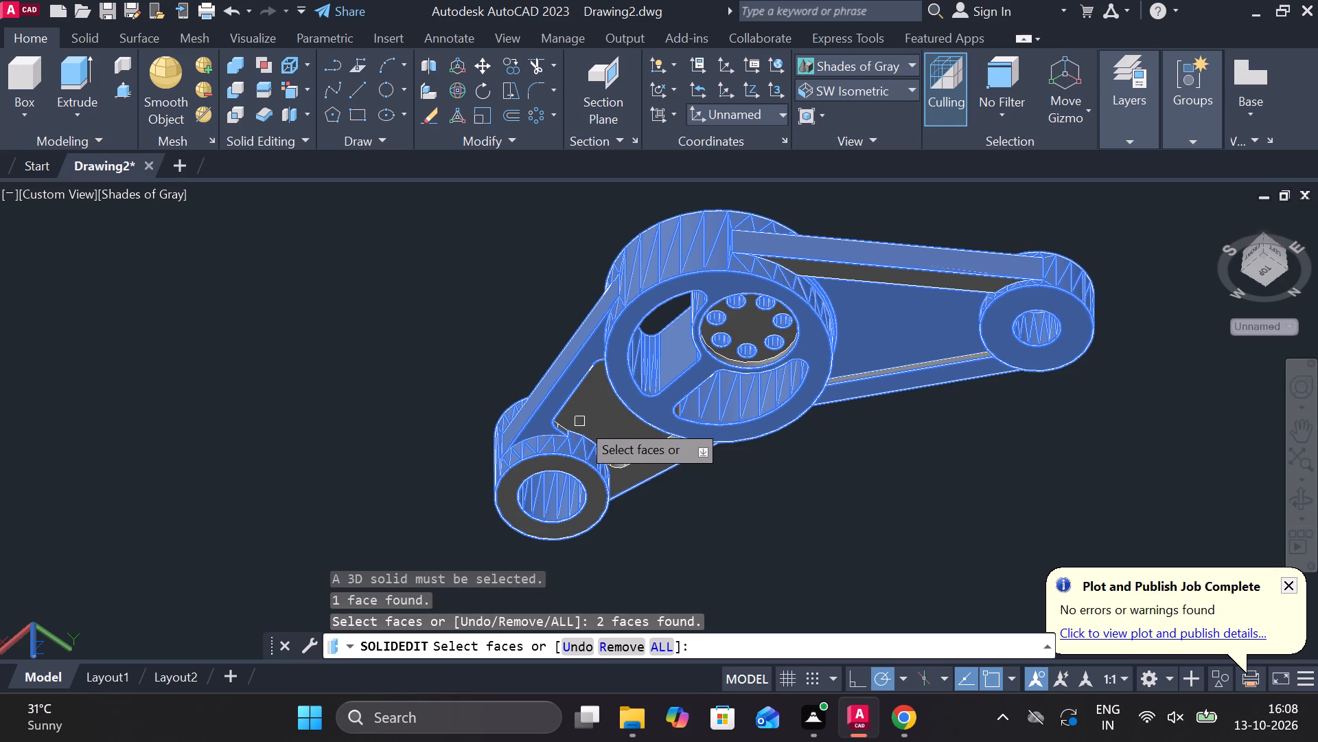
Add the short arm's recess floor, rim, recess wall and boss end on this side to the face selection.
click(580, 422)
click(613, 432)
click(651, 451)
click(620, 464)
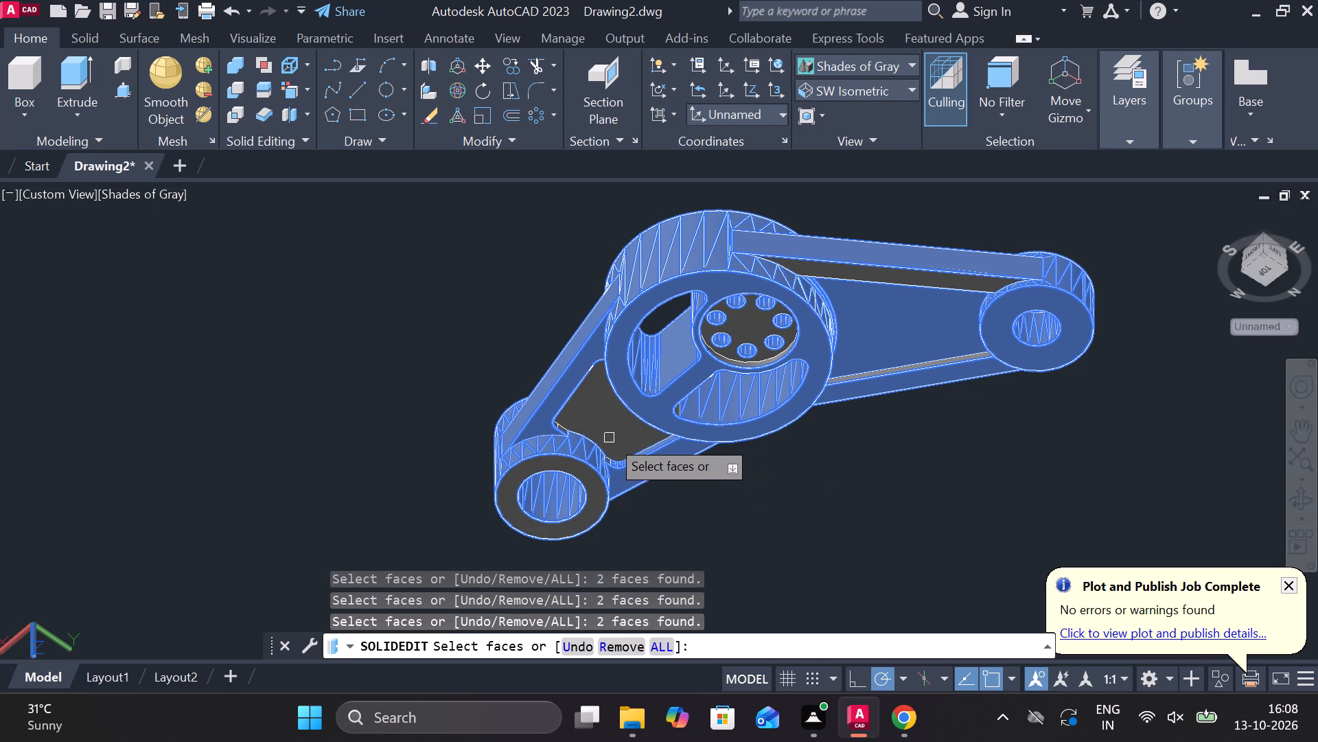
click(610, 438)
click(605, 397)
click(544, 522)
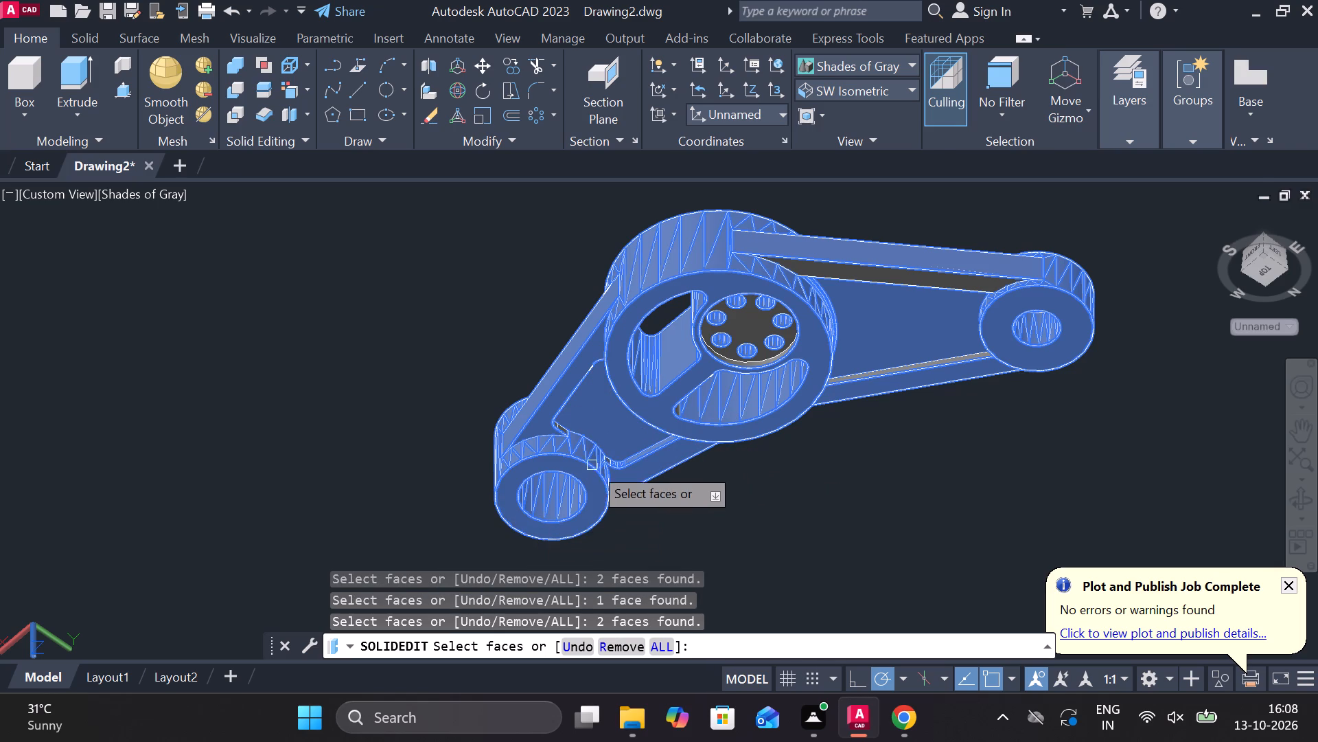
Add the short arm recess's corner faces near the boss and the hub pocket's corner face to the face selection.
scroll(601, 414, up, 3)
click(488, 464)
click(469, 453)
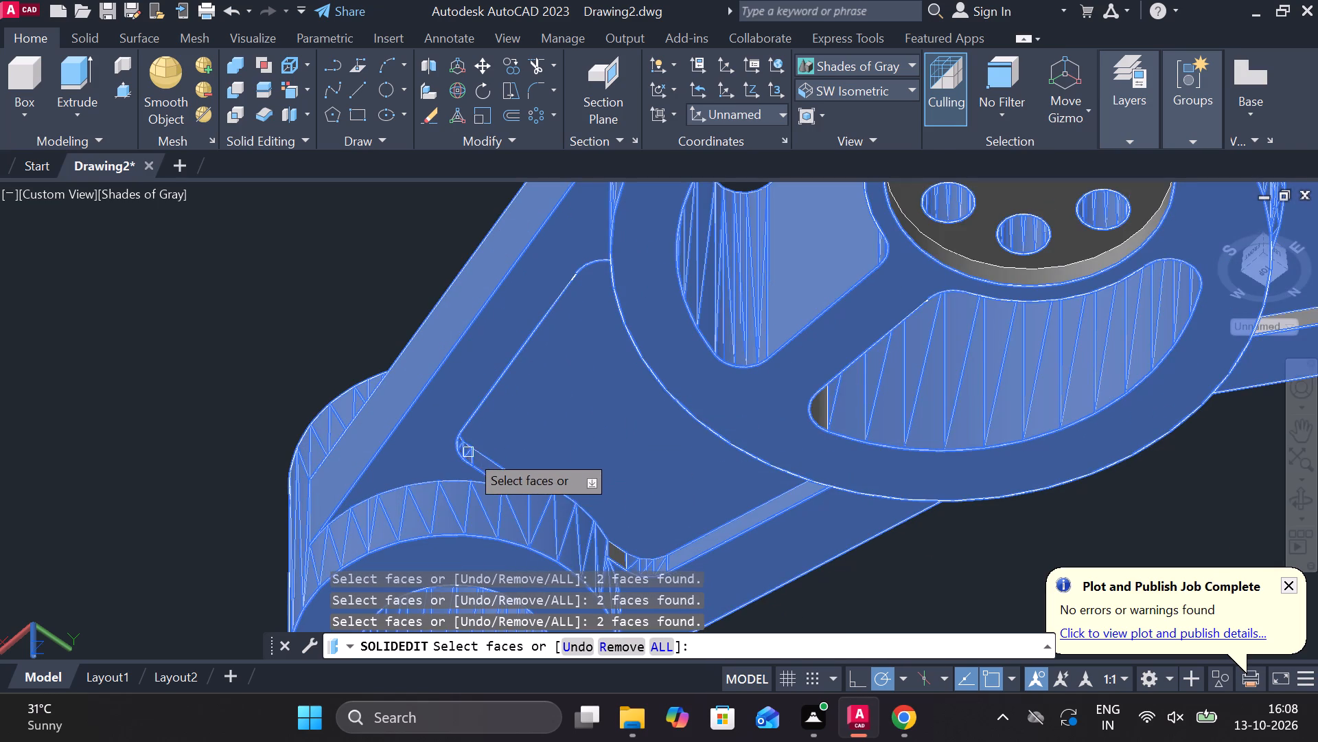
click(615, 556)
click(821, 407)
Add the hub disc's end and side faces and the long arm recess's two inner walls to the face selection.
scroll(967, 425, down, 2)
middle_drag(967, 422, 627, 502)
scroll(711, 395, up, 2)
click(660, 383)
click(634, 398)
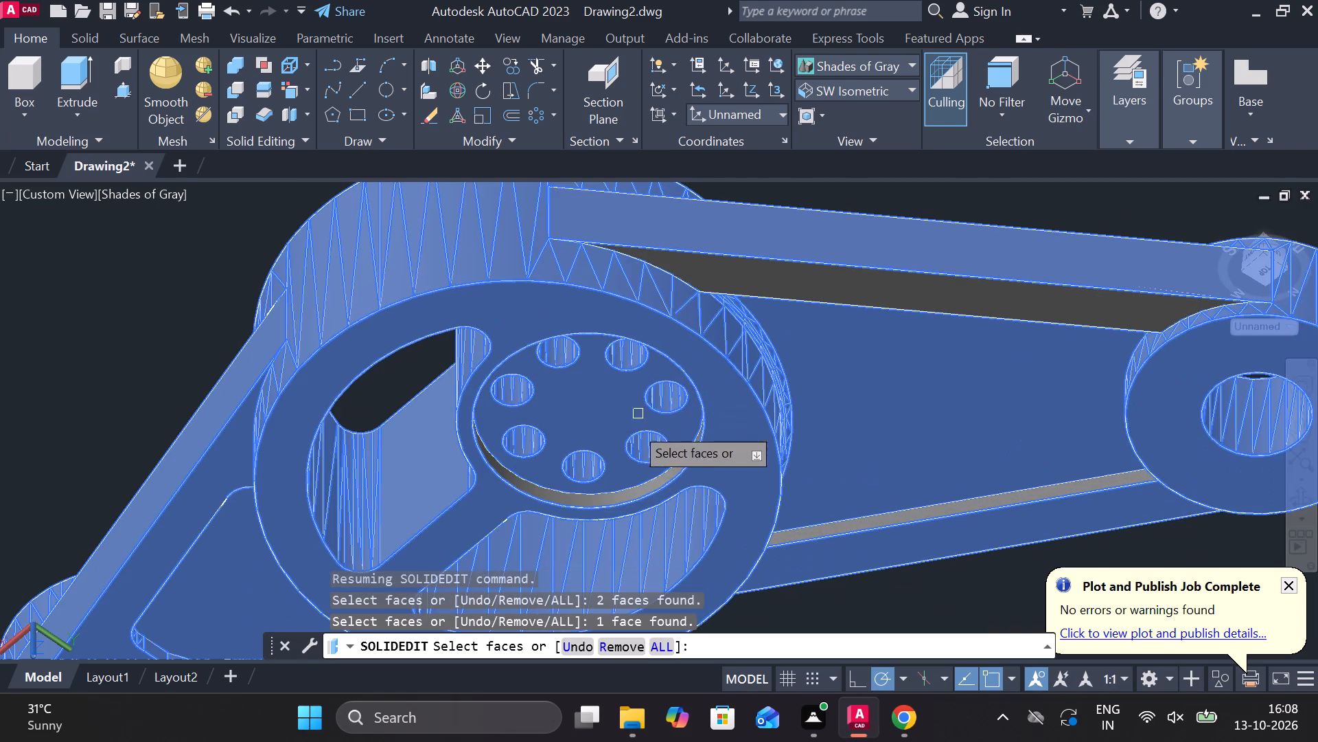
click(654, 494)
double_click(823, 530)
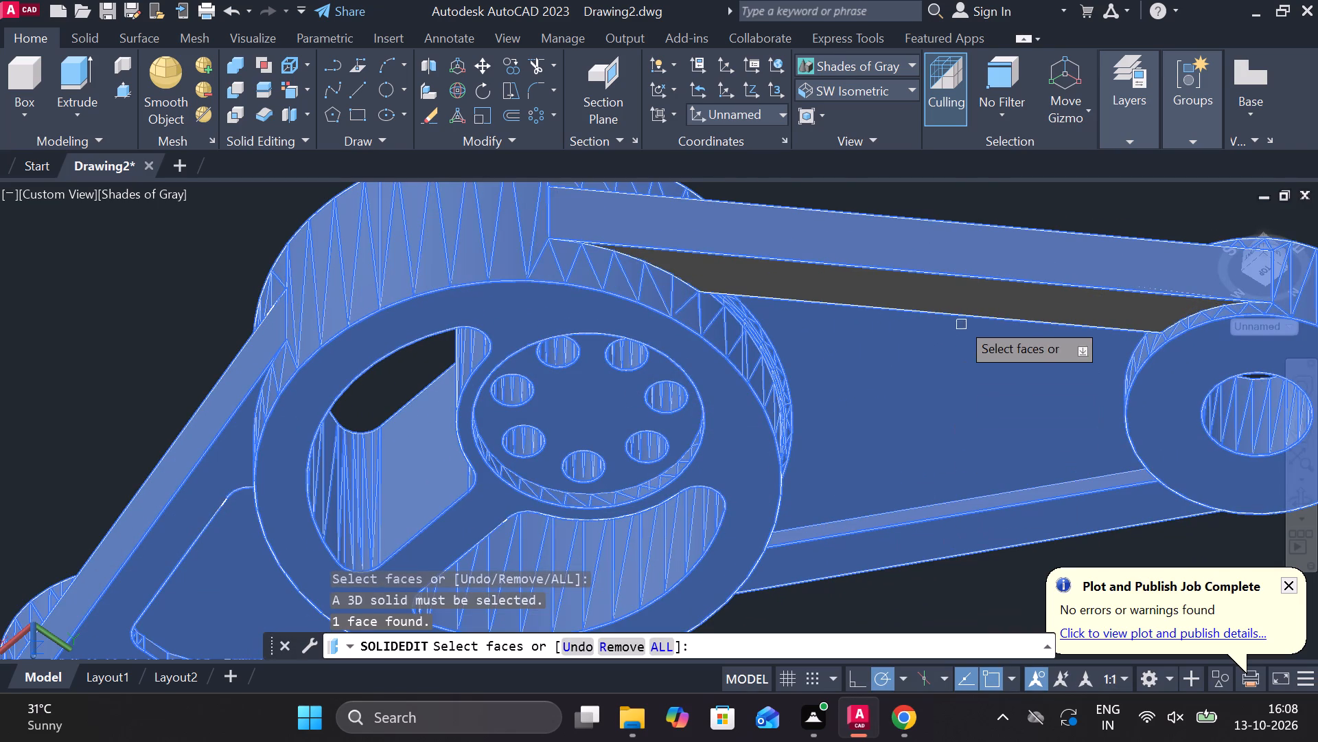
click(942, 303)
click(905, 294)
click(844, 278)
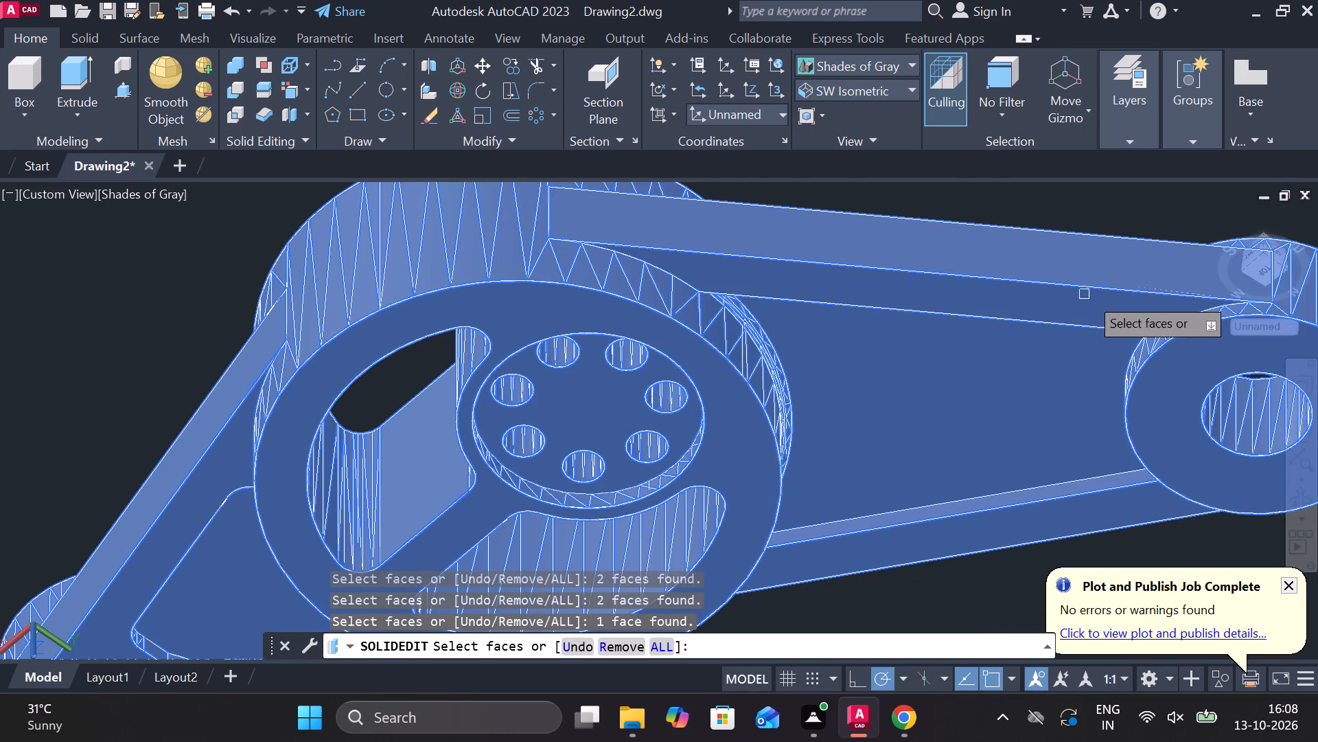
Accept the complete face selection and exit the solid face edit.
scroll(977, 341, down, 2)
key(Return)
key(Return)
key(Return)
key(Return)
key(Return)
key(Return)
key(Return)
key(Return)
key(Return)
key(Return)
middle_drag(953, 427, 849, 461)
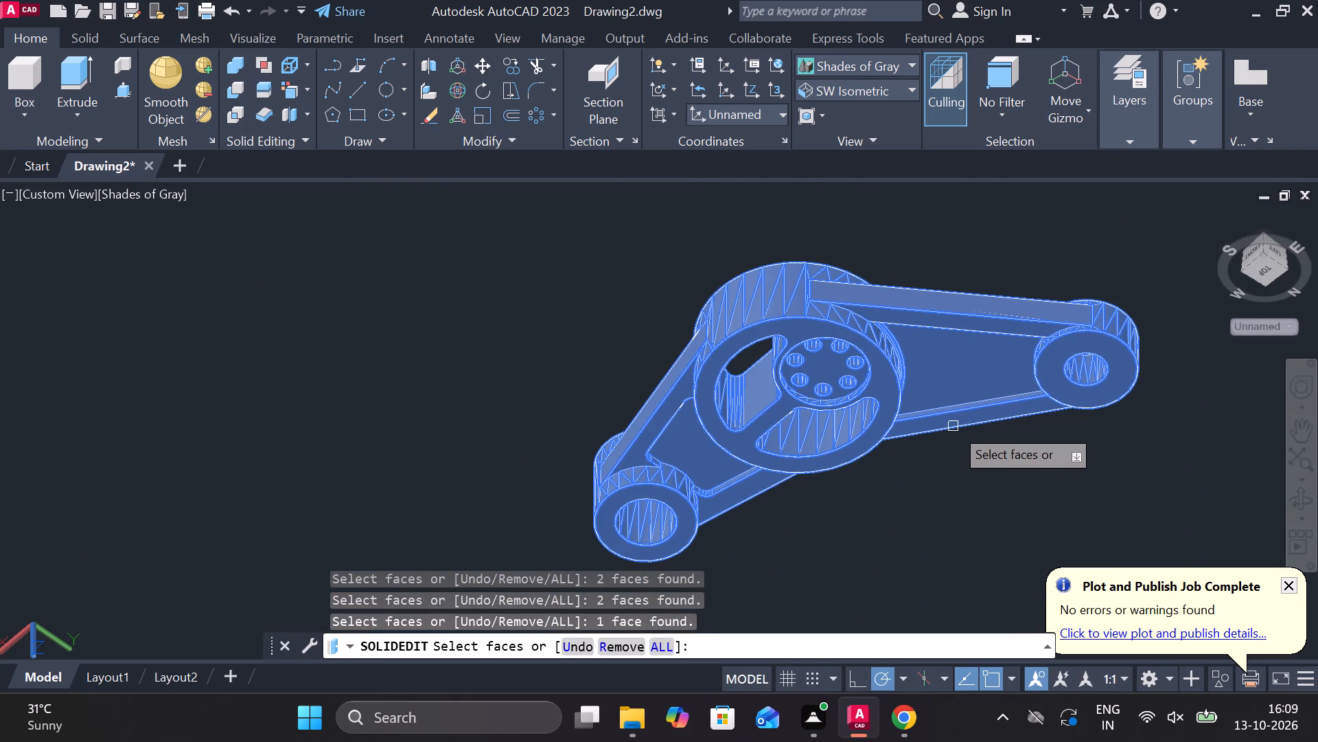
middle_drag(849, 461, 748, 490)
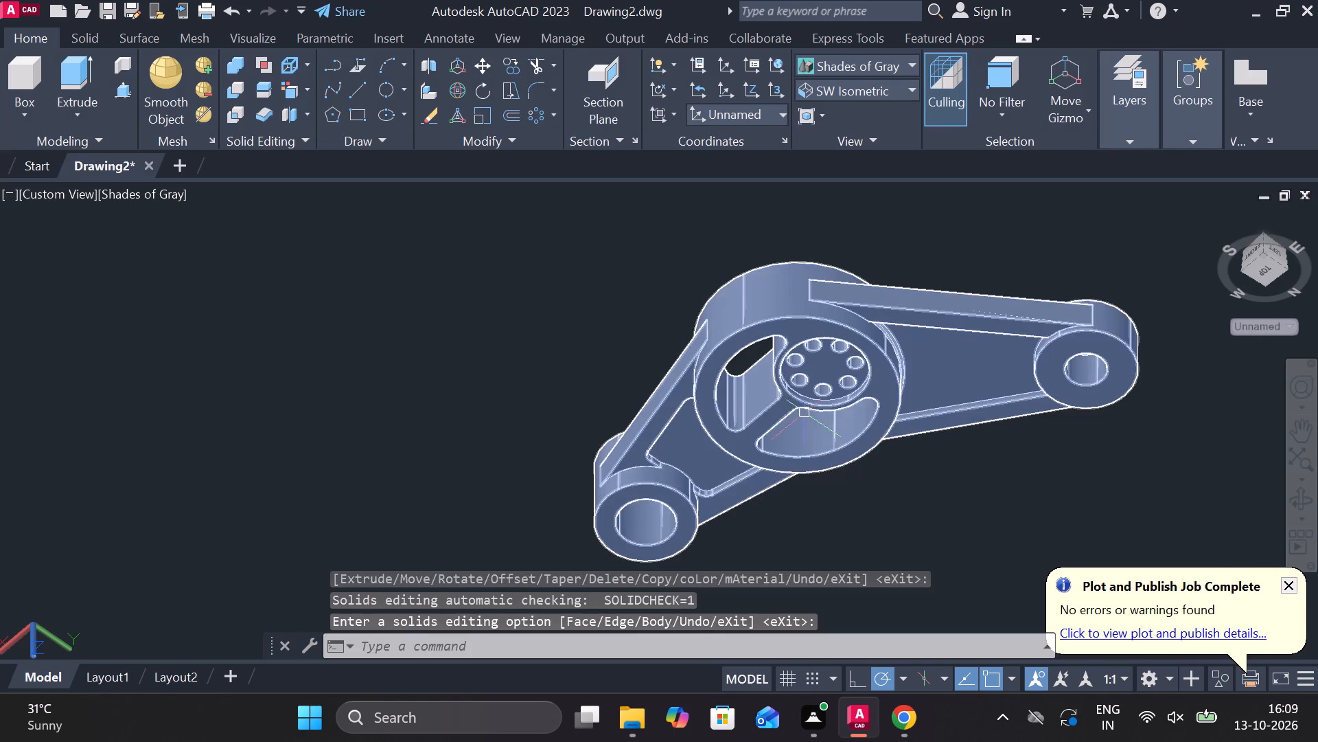
key(Return)
key(Return)
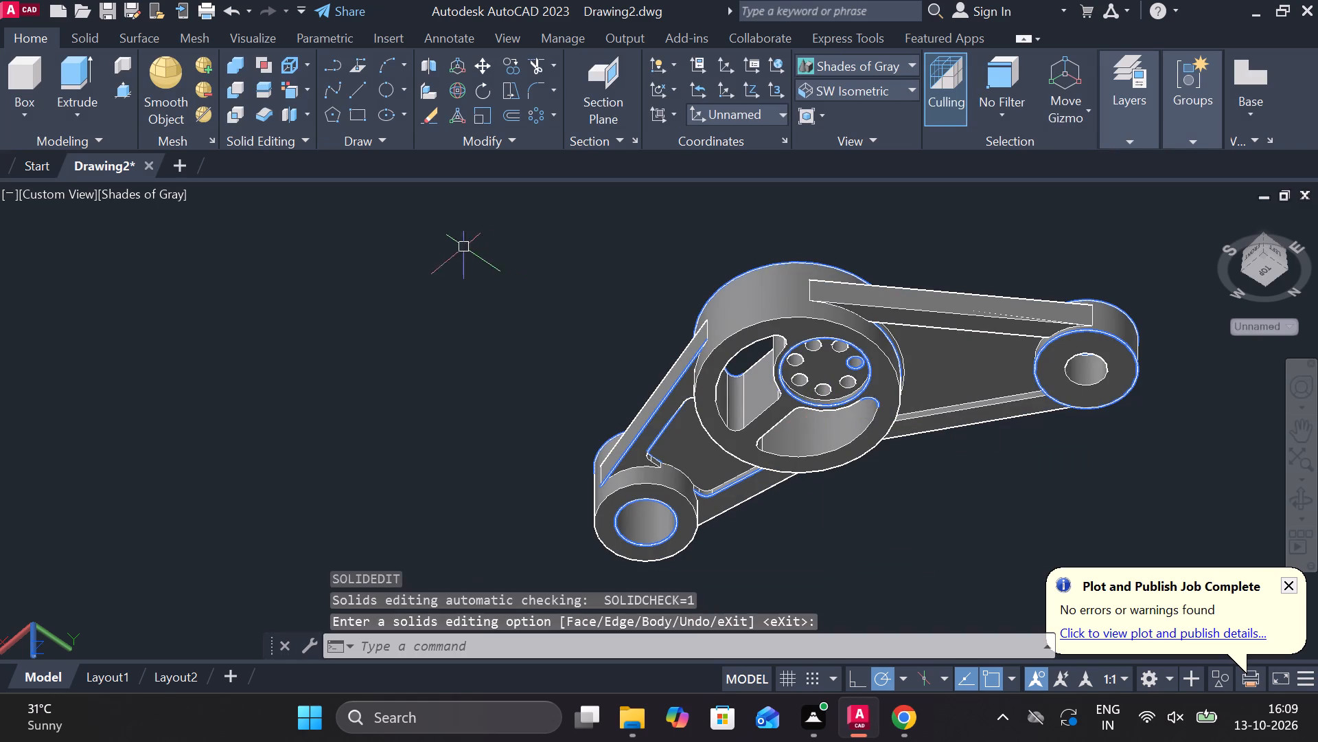
Switch the viewport's visual style to Shaded with edges.
click(143, 183)
click(159, 193)
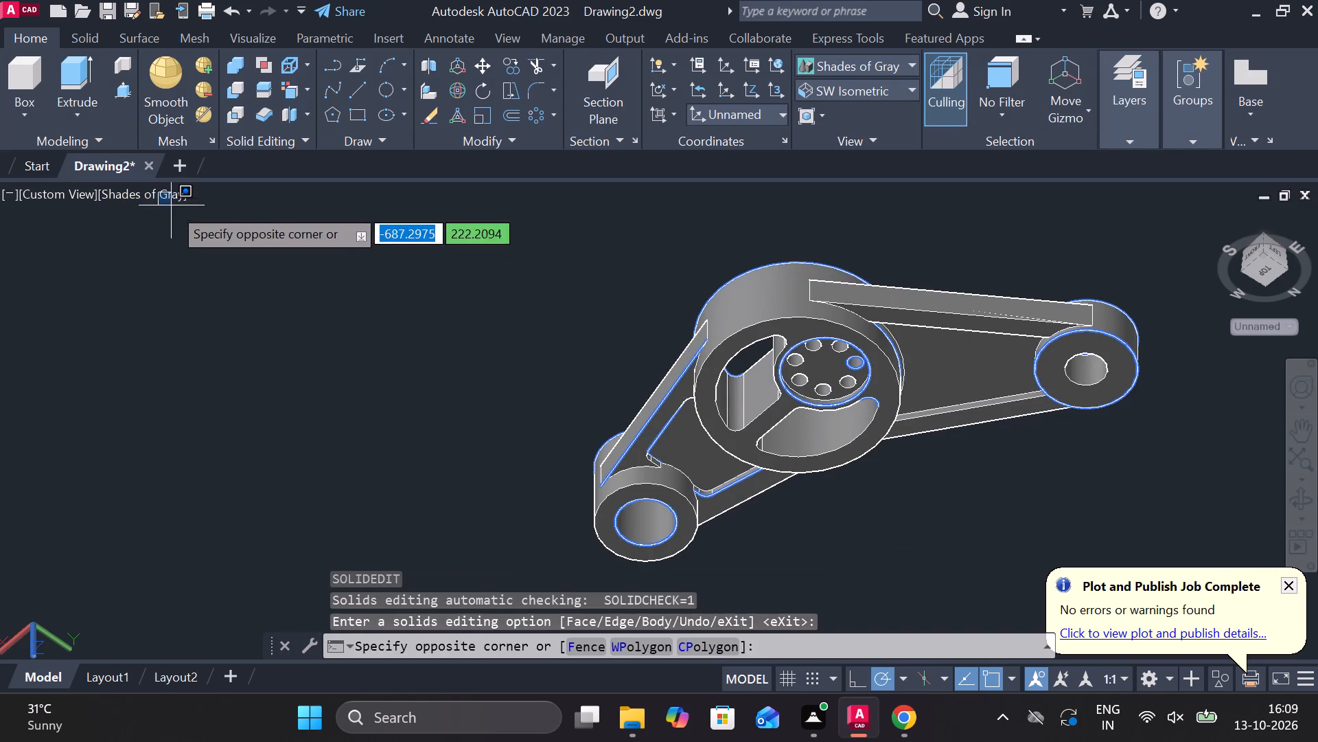
click(172, 206)
click(171, 204)
click(167, 201)
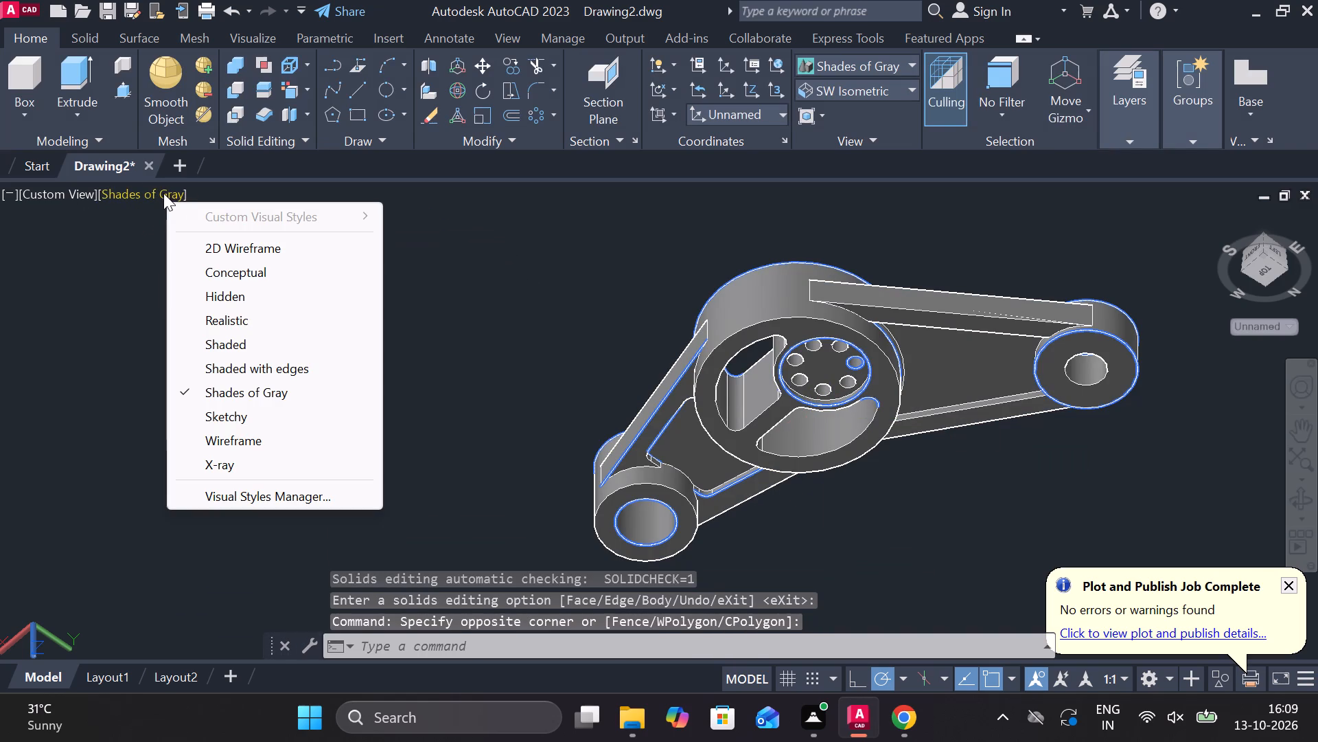
click(289, 361)
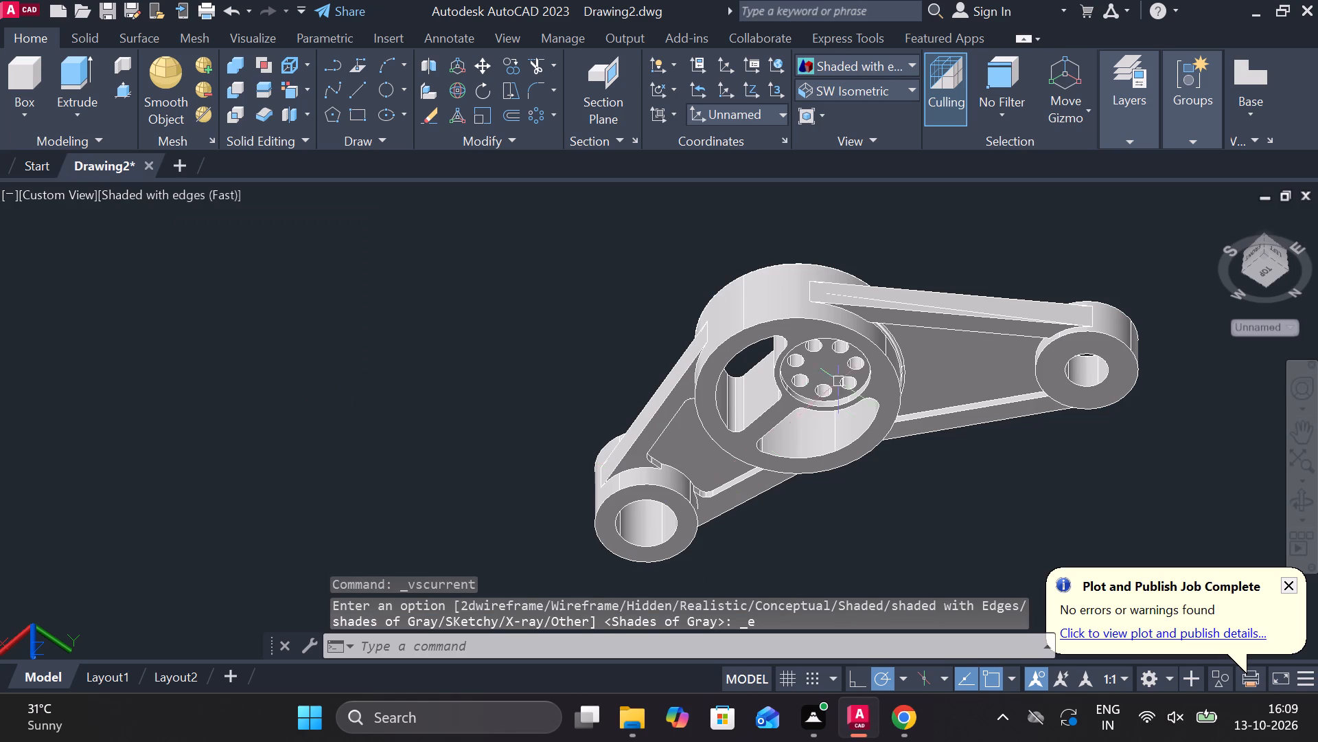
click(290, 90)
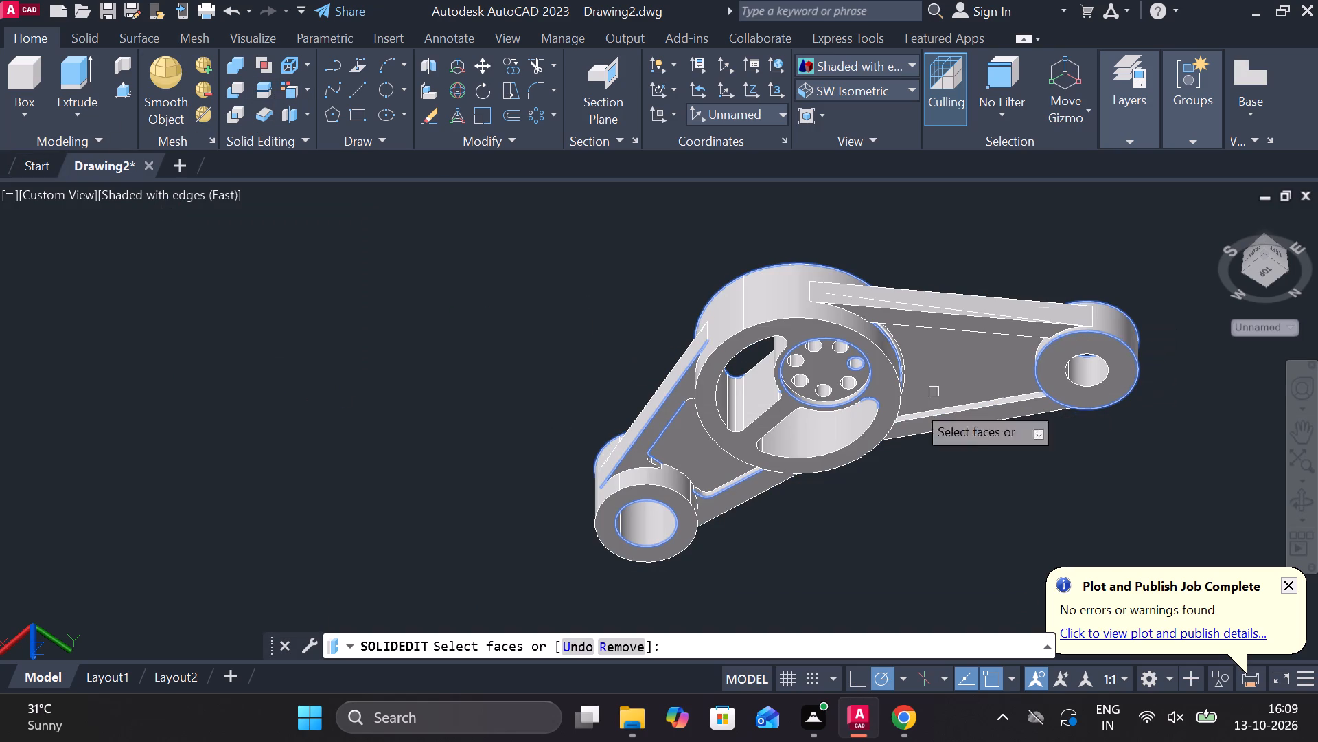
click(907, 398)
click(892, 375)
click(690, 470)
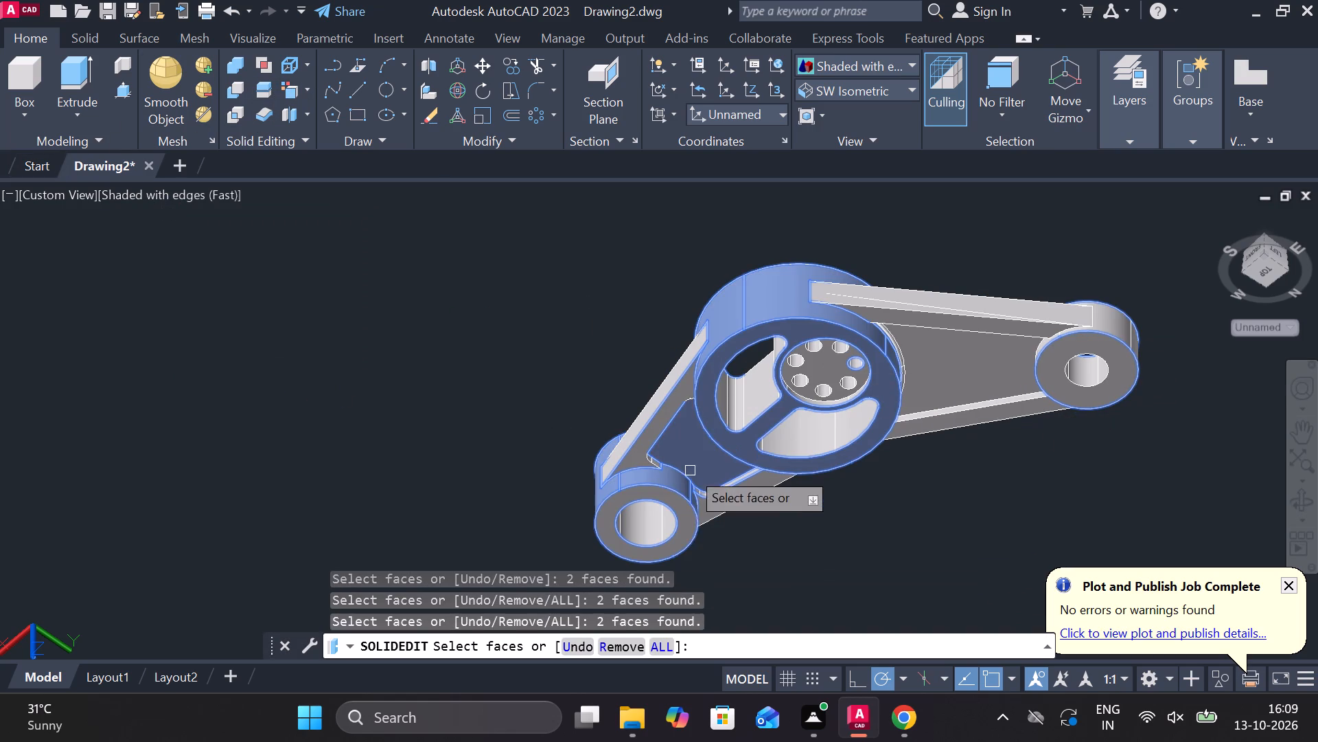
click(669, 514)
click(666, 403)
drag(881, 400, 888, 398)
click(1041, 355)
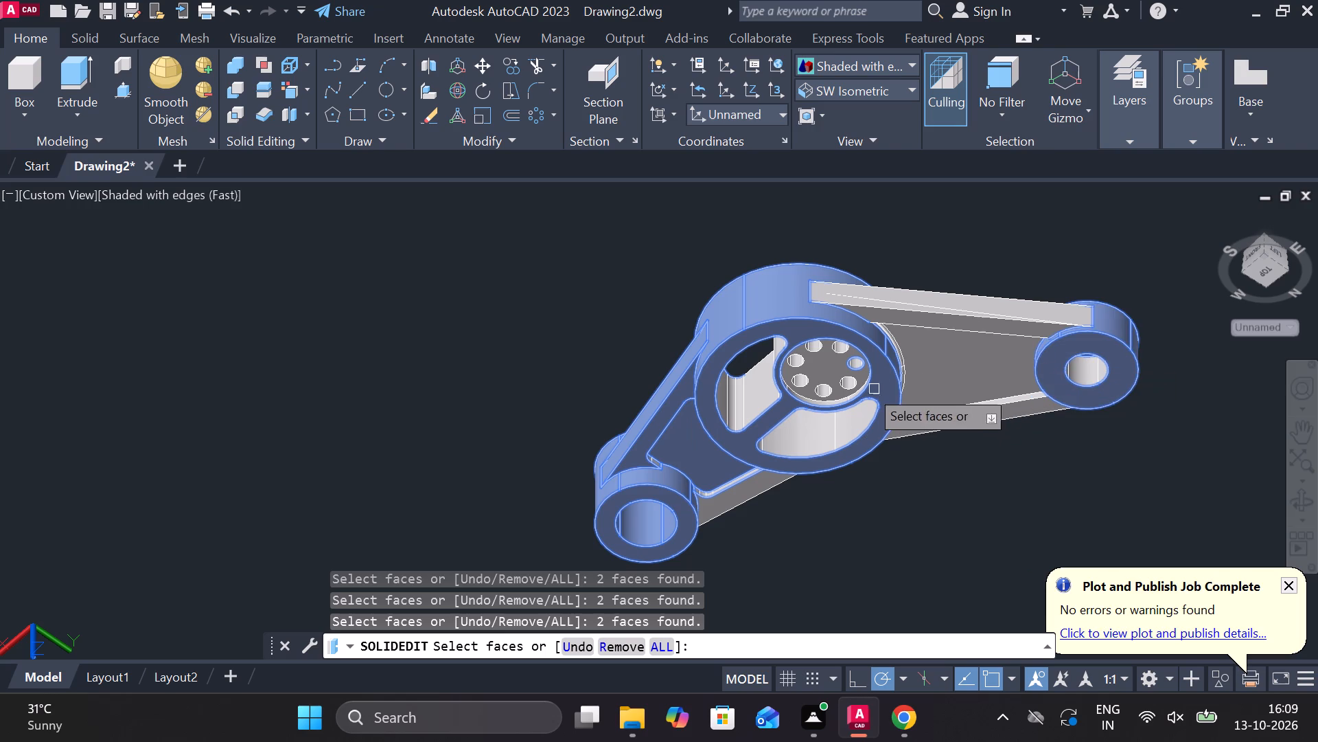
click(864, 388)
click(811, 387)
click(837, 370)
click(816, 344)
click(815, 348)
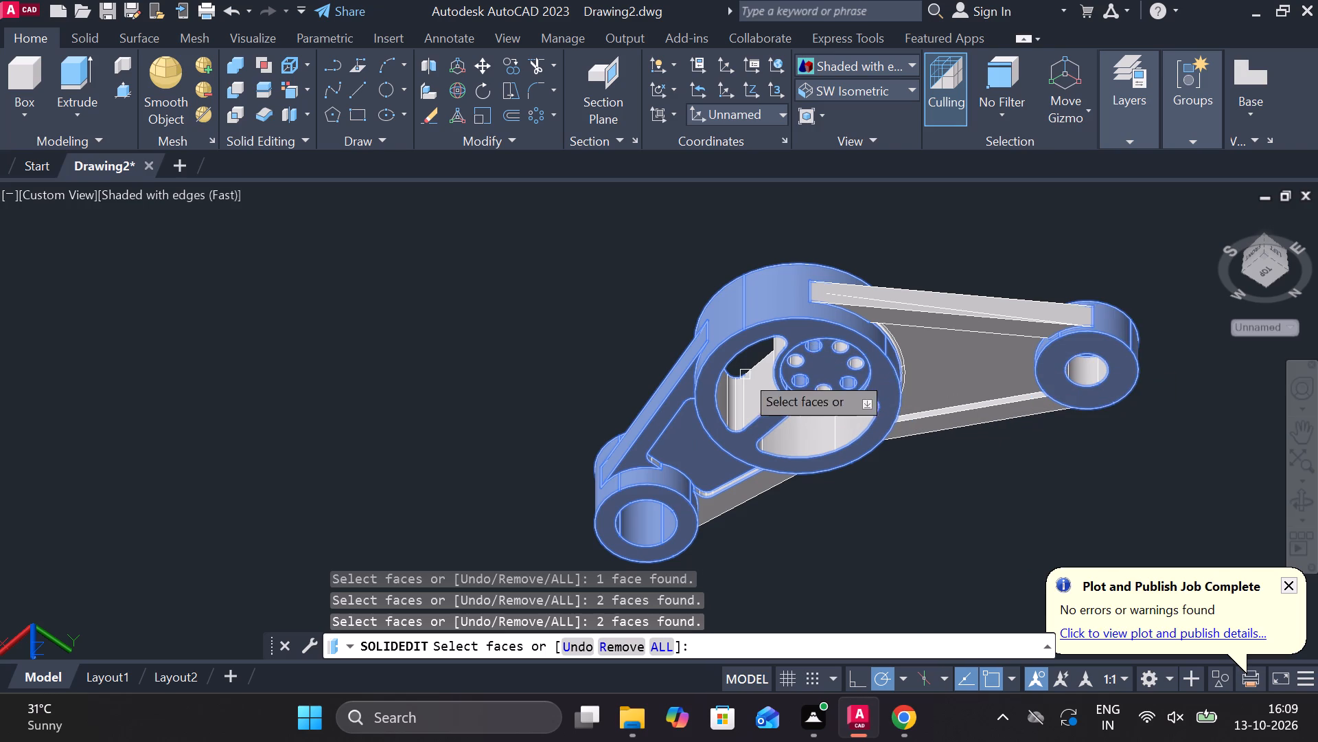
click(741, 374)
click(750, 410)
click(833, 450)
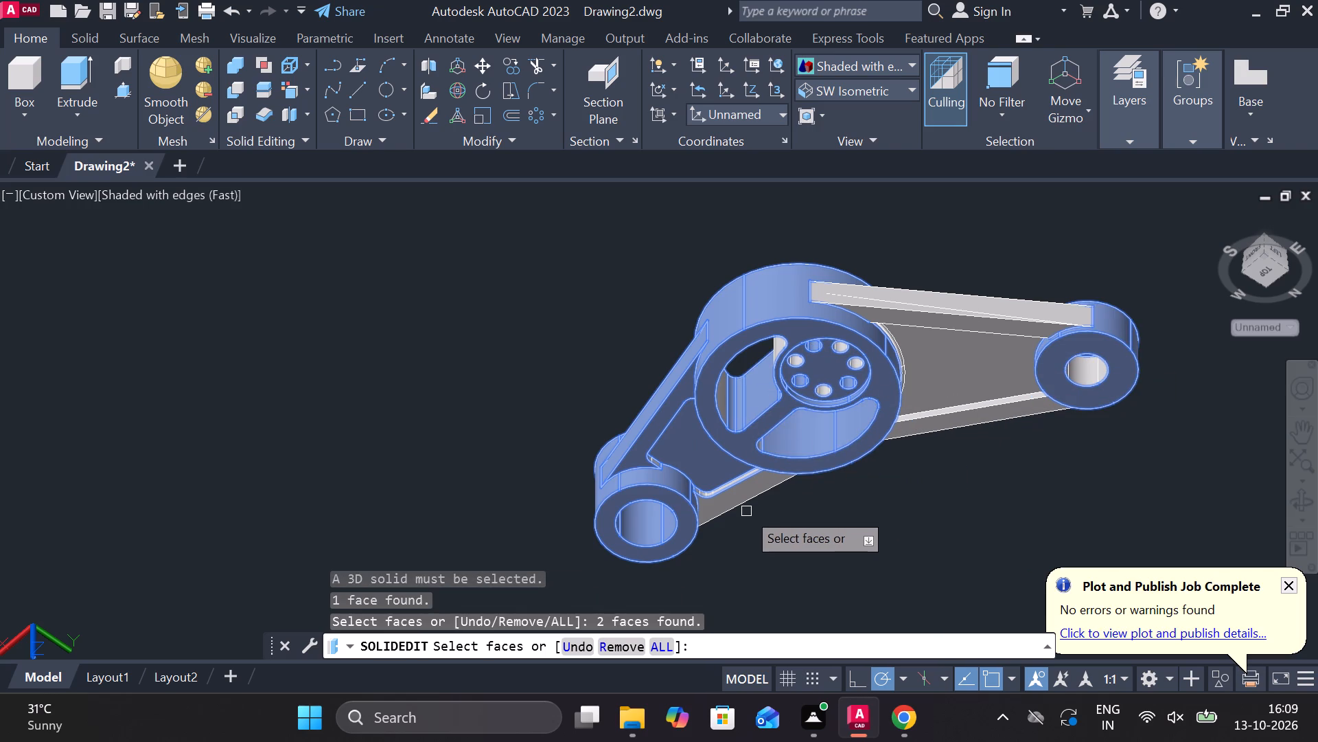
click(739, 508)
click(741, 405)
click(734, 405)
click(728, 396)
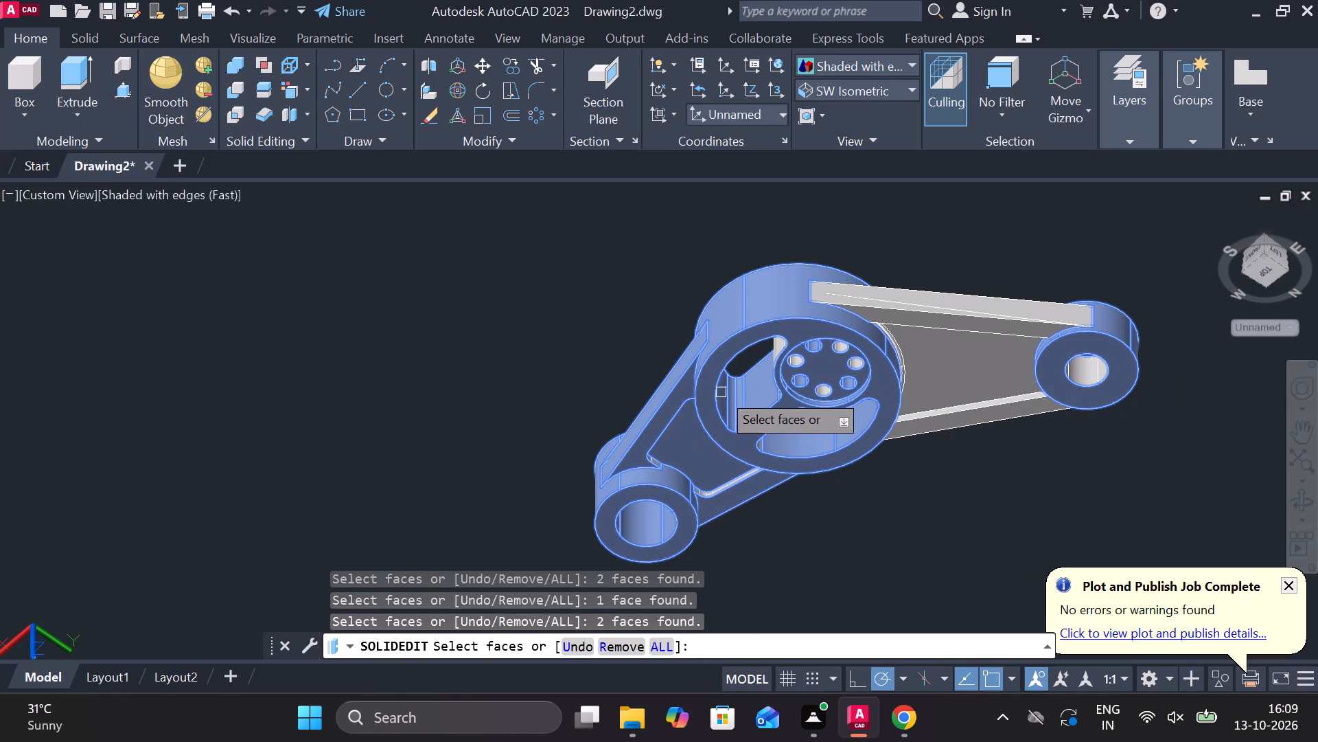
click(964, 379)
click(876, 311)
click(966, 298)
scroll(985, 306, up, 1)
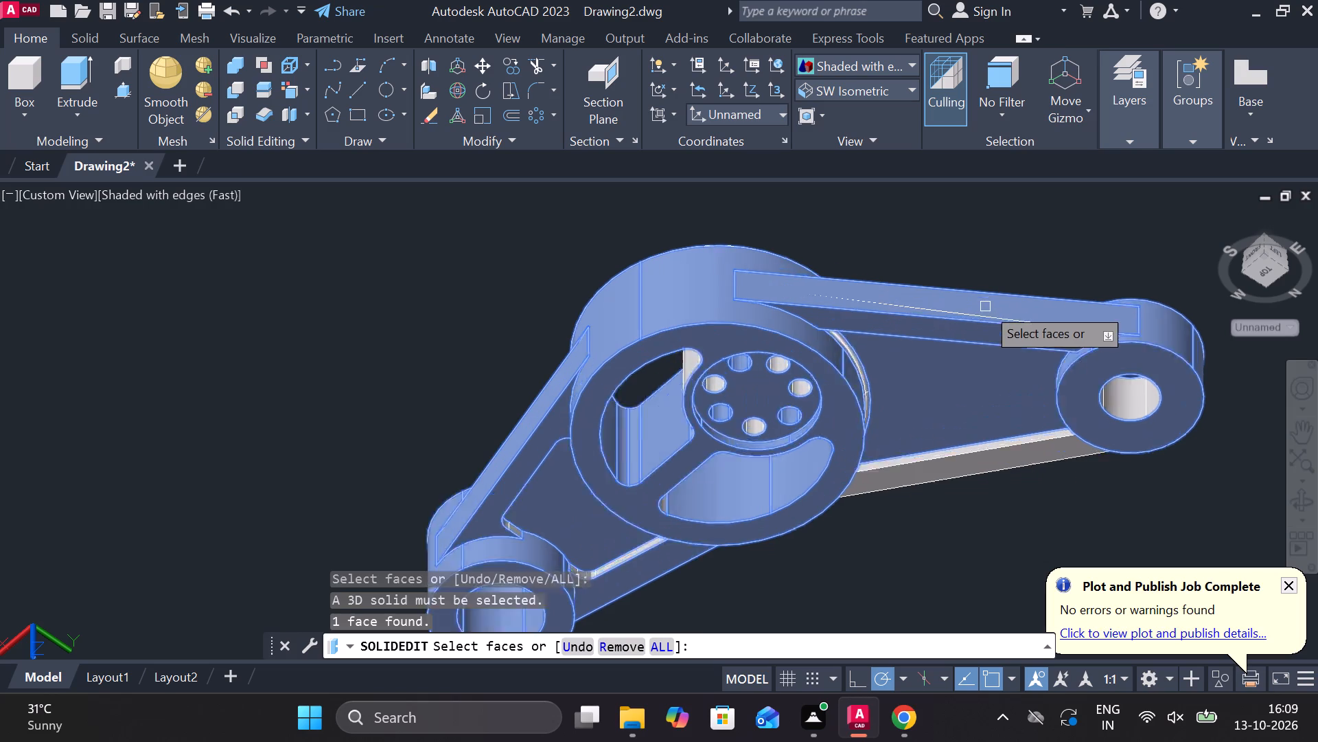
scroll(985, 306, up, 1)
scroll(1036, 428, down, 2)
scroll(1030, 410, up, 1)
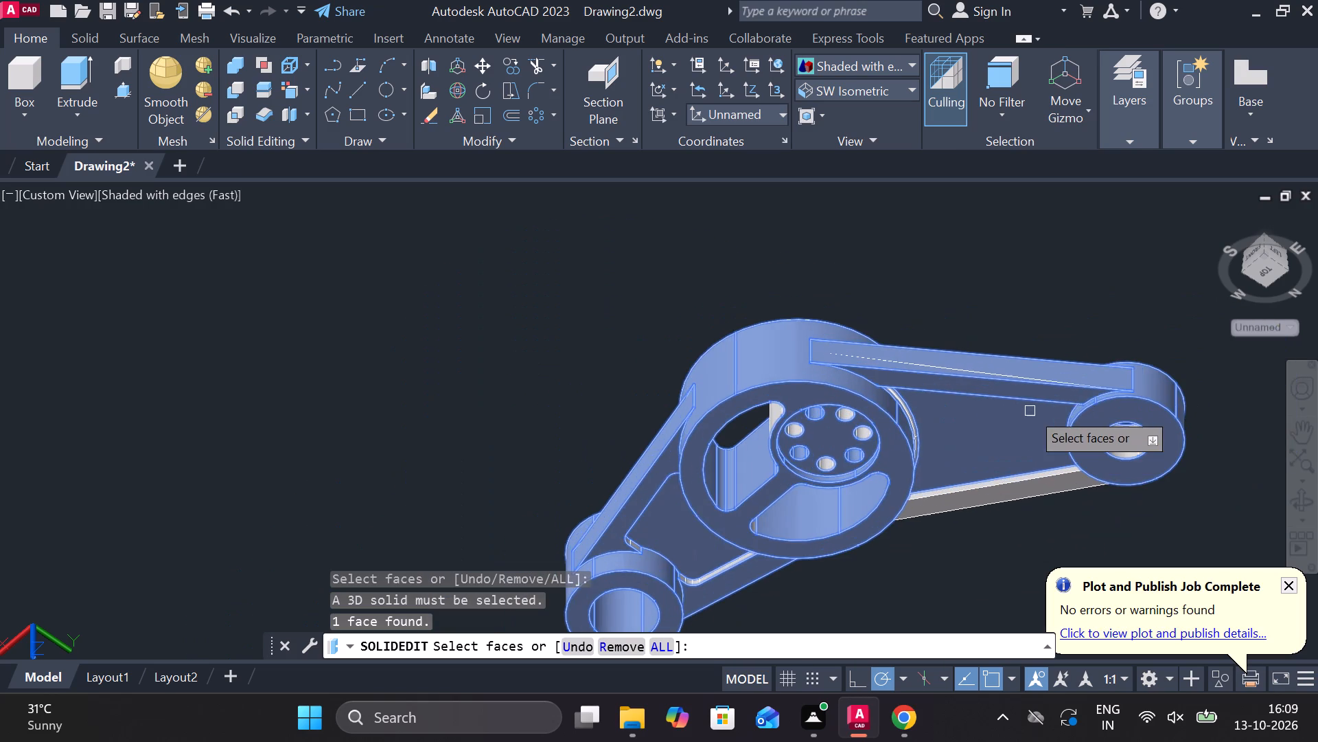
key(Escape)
Erase the stray line lying along the long arm's outer side face.
click(951, 366)
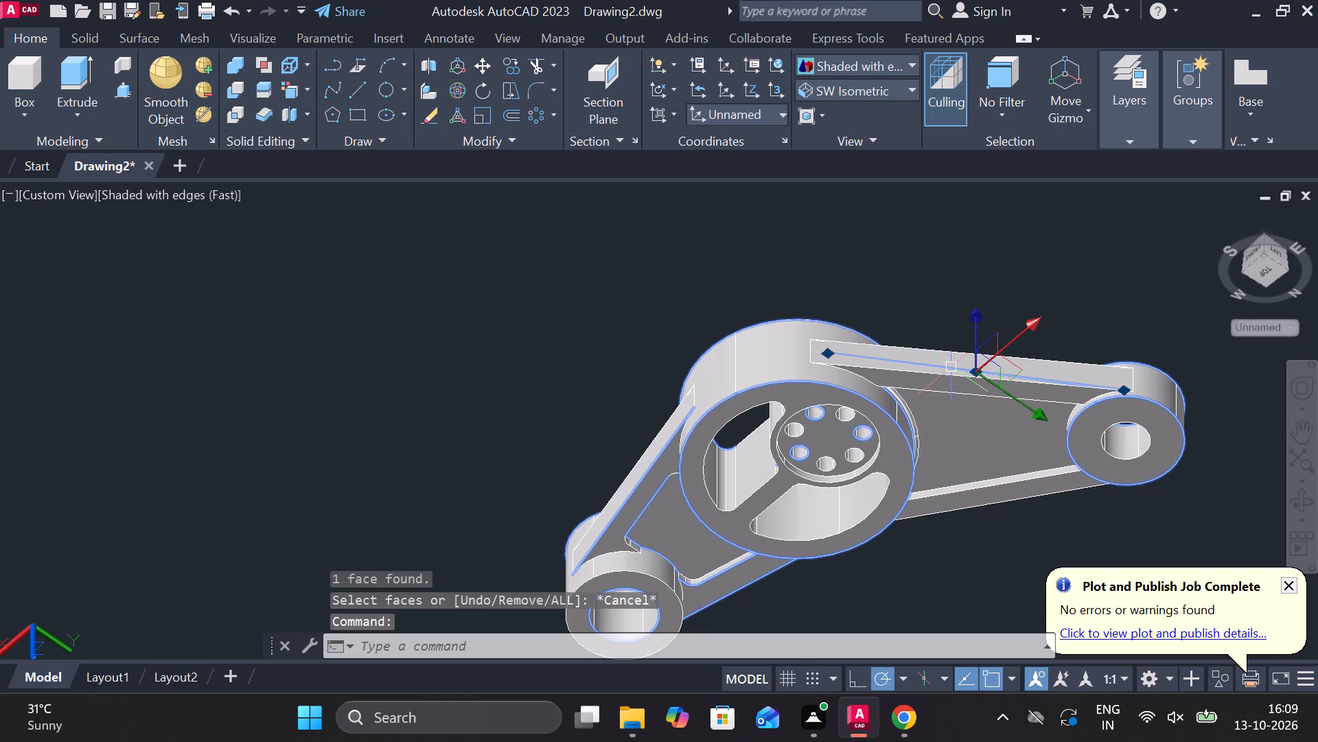
text(e)
key(space)
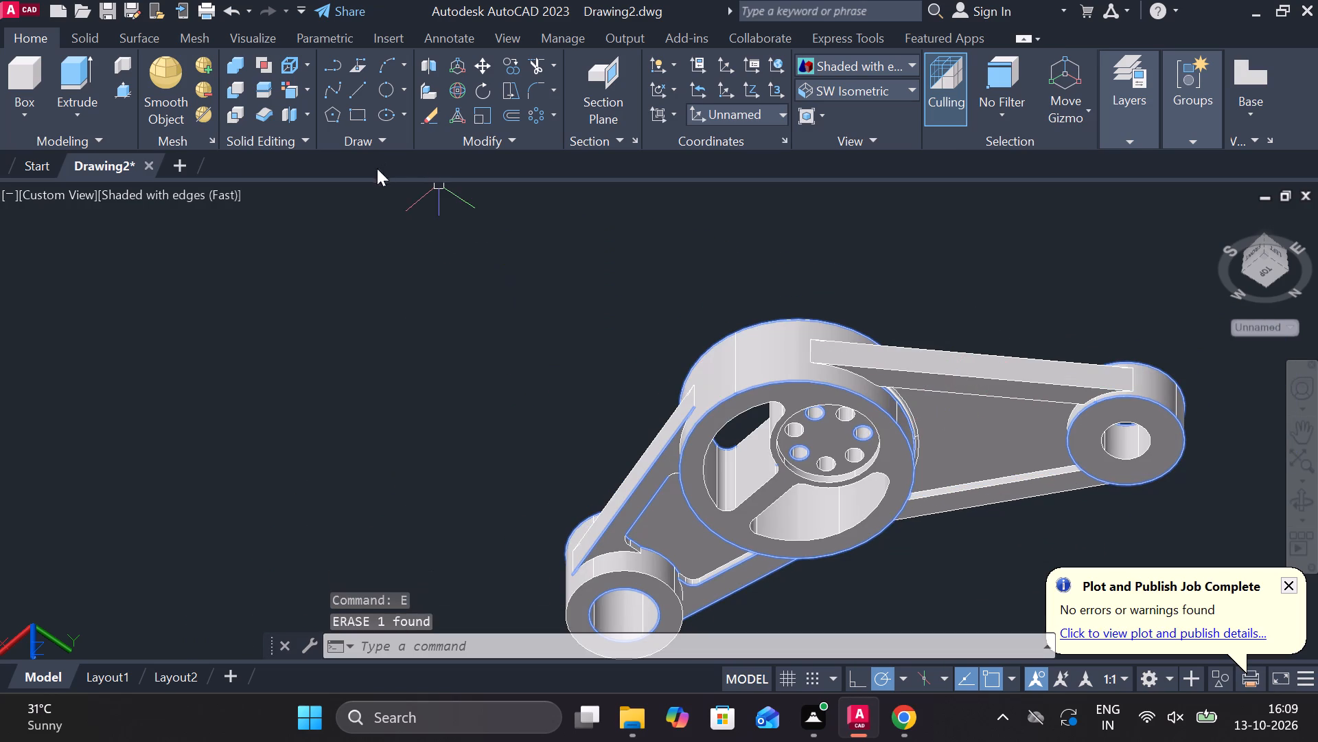
Restart the solid face edit and select the hub disc, hub outer wall and rim, and long arm's side and recess faces.
click(296, 89)
click(826, 394)
click(869, 362)
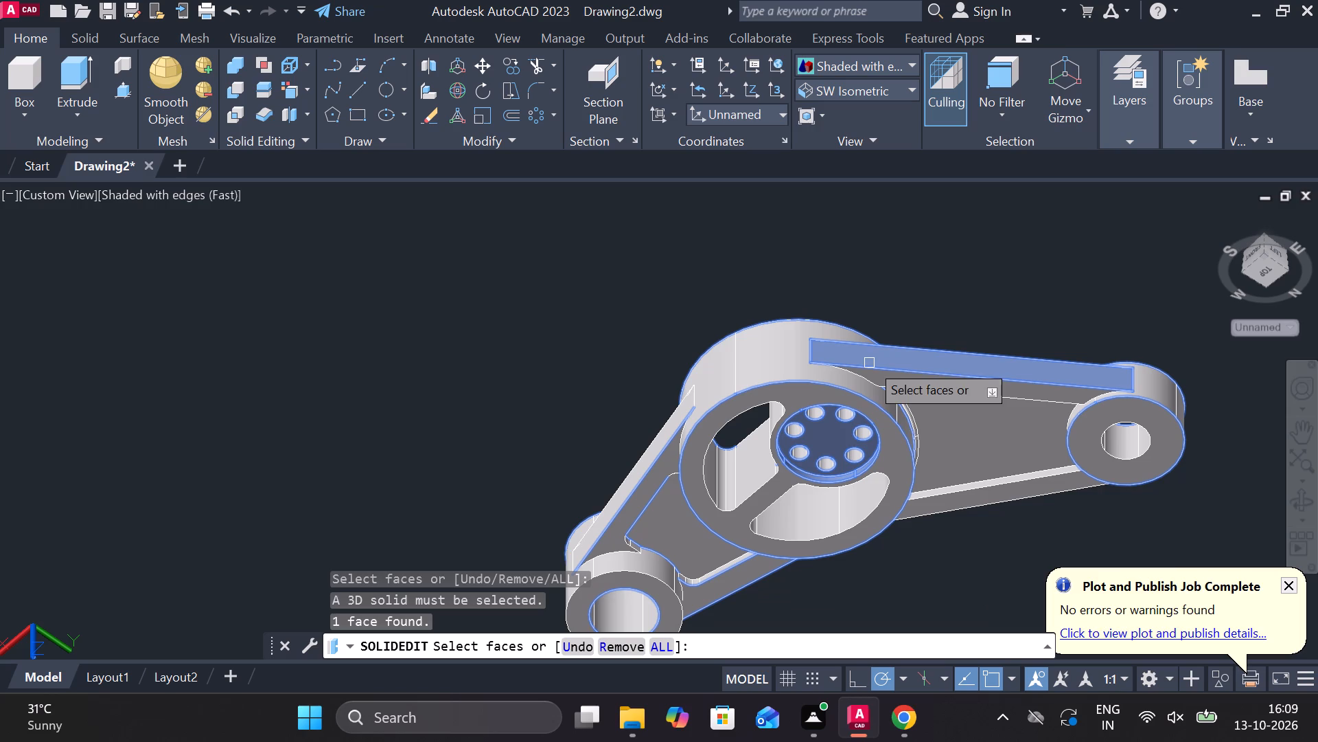
click(1007, 471)
click(937, 426)
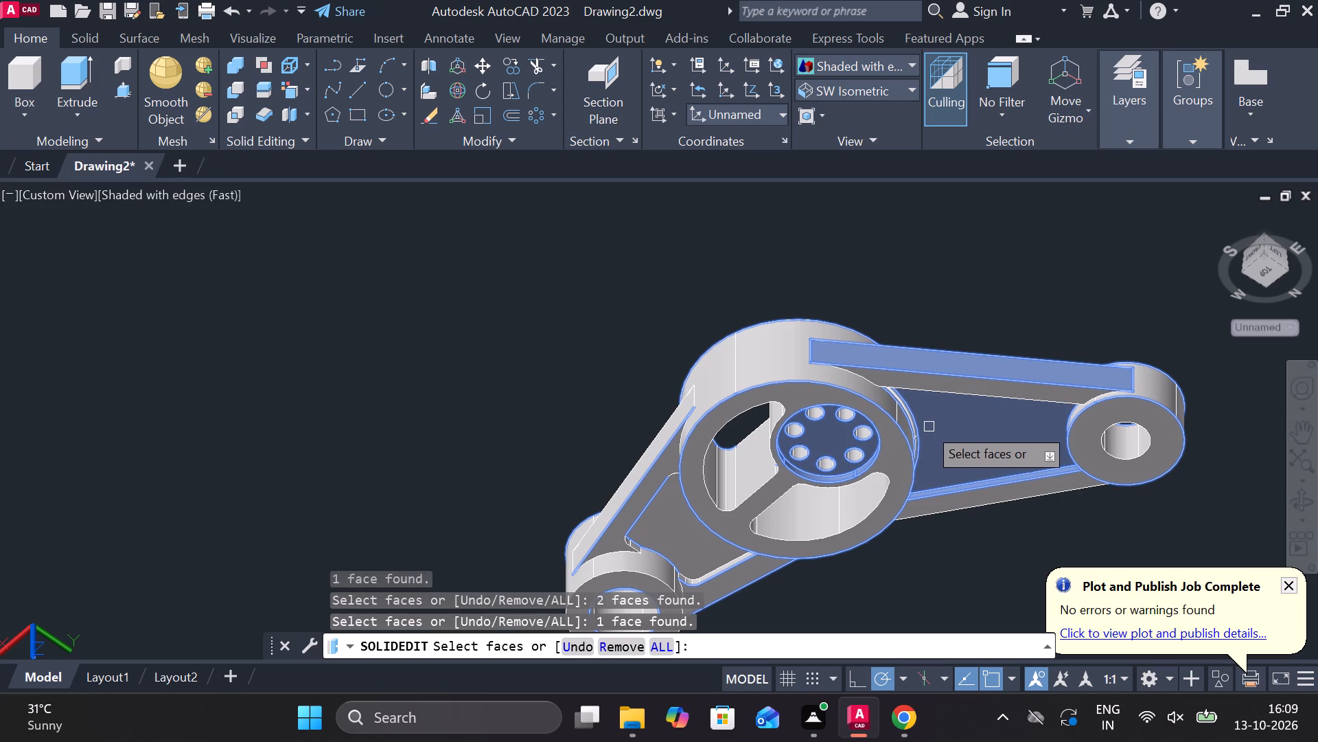
click(922, 424)
click(888, 420)
click(867, 377)
click(812, 442)
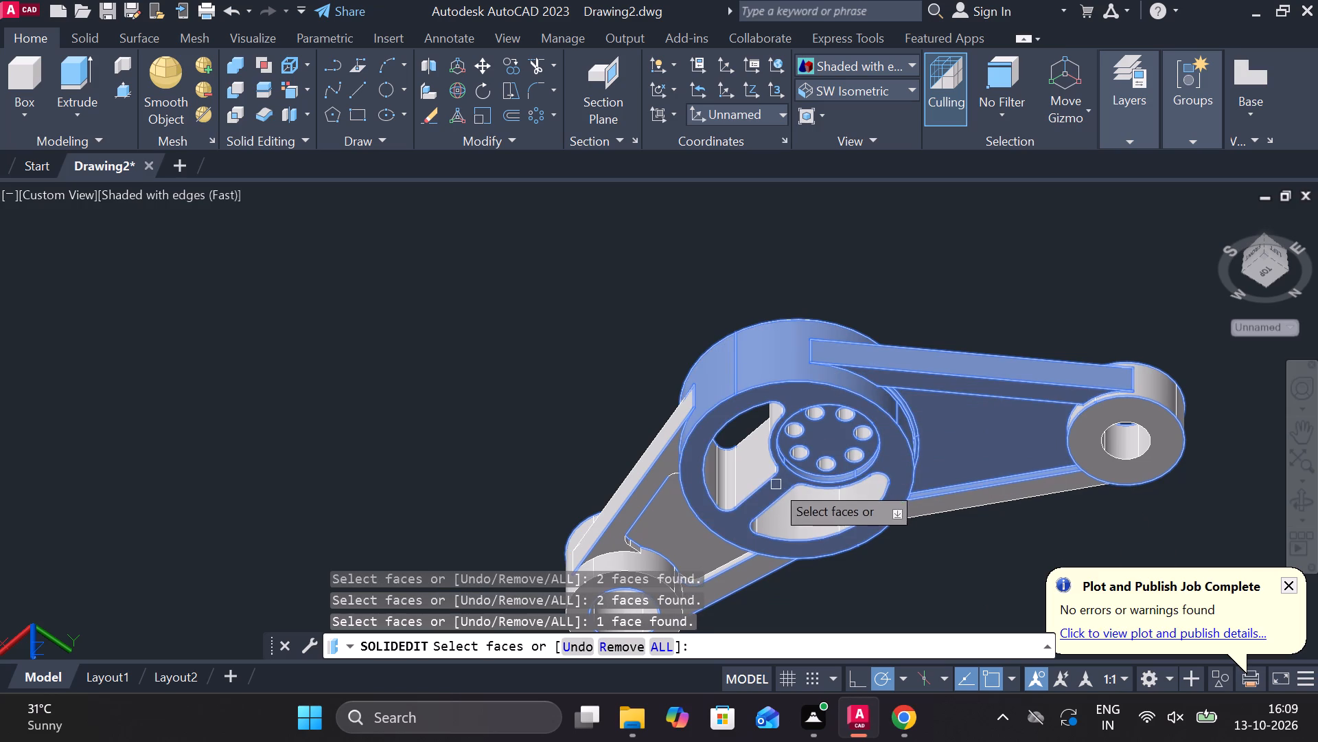
Add the two hub pockets' inner walls and the small hub hole walls to the face selection.
click(765, 484)
click(713, 489)
drag(722, 465, 725, 475)
click(805, 505)
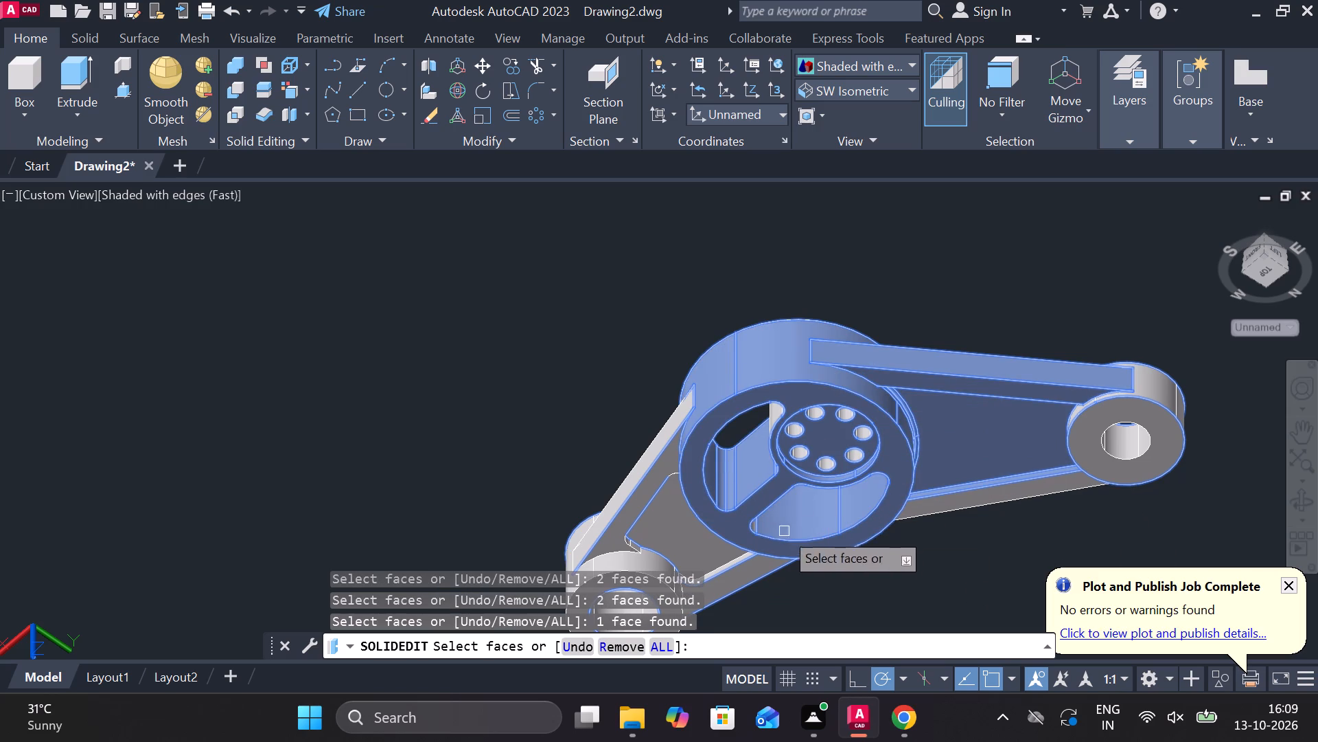
click(866, 436)
click(848, 414)
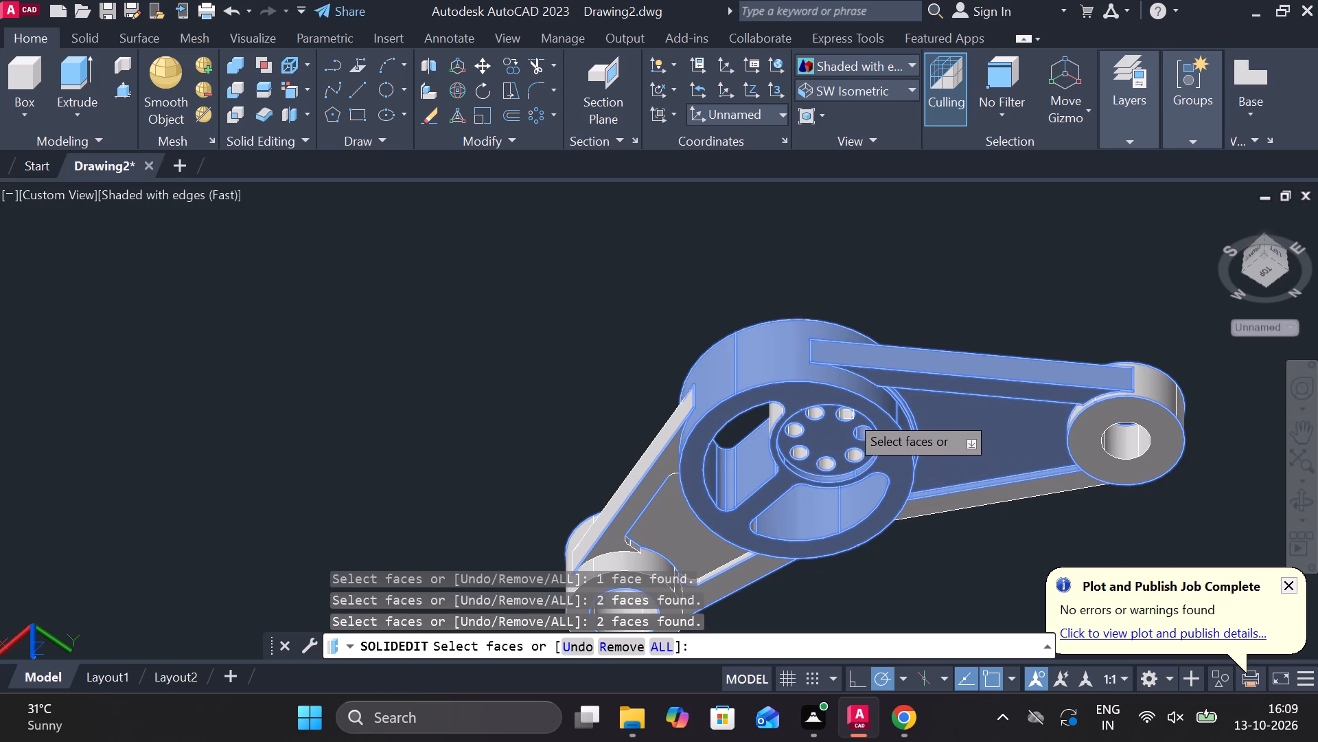
click(788, 410)
click(819, 403)
click(819, 412)
click(772, 436)
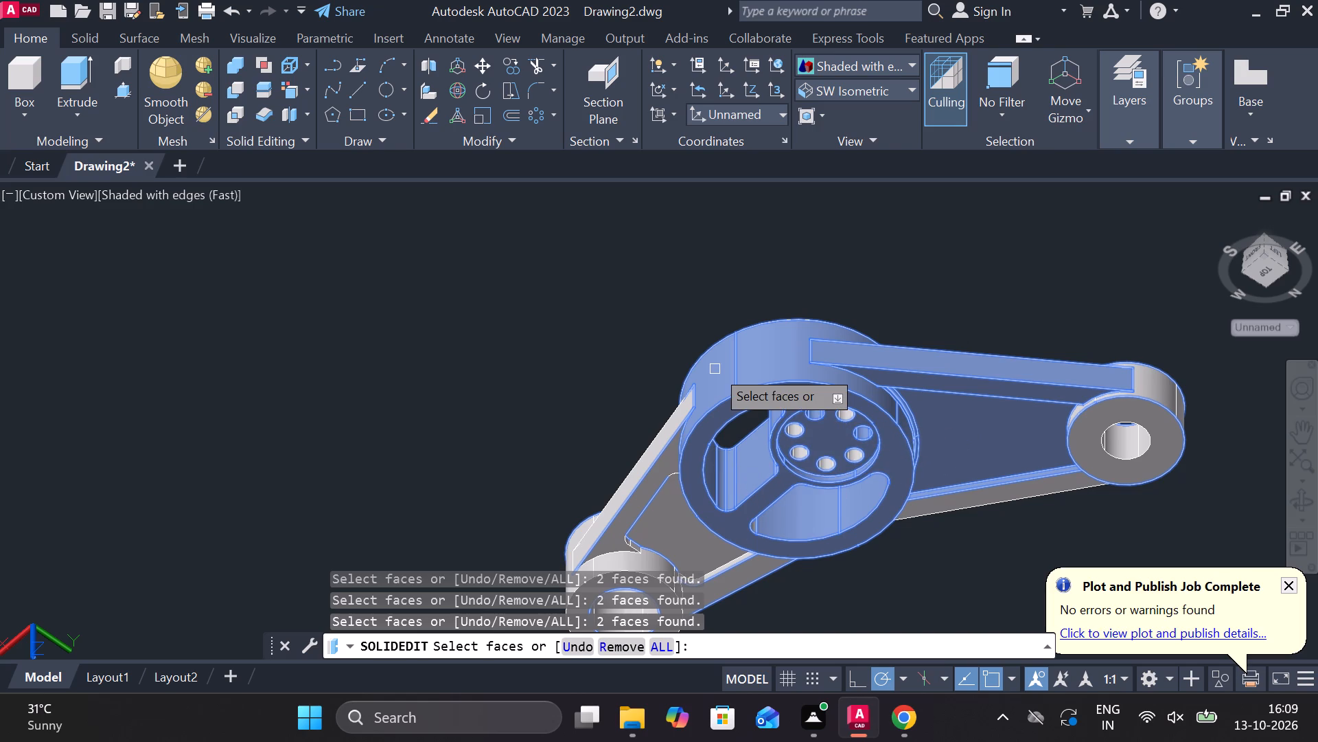
Add the long arm boss's bore, outer wall and end, plus the arm's other outer side, to the face selection.
click(1142, 414)
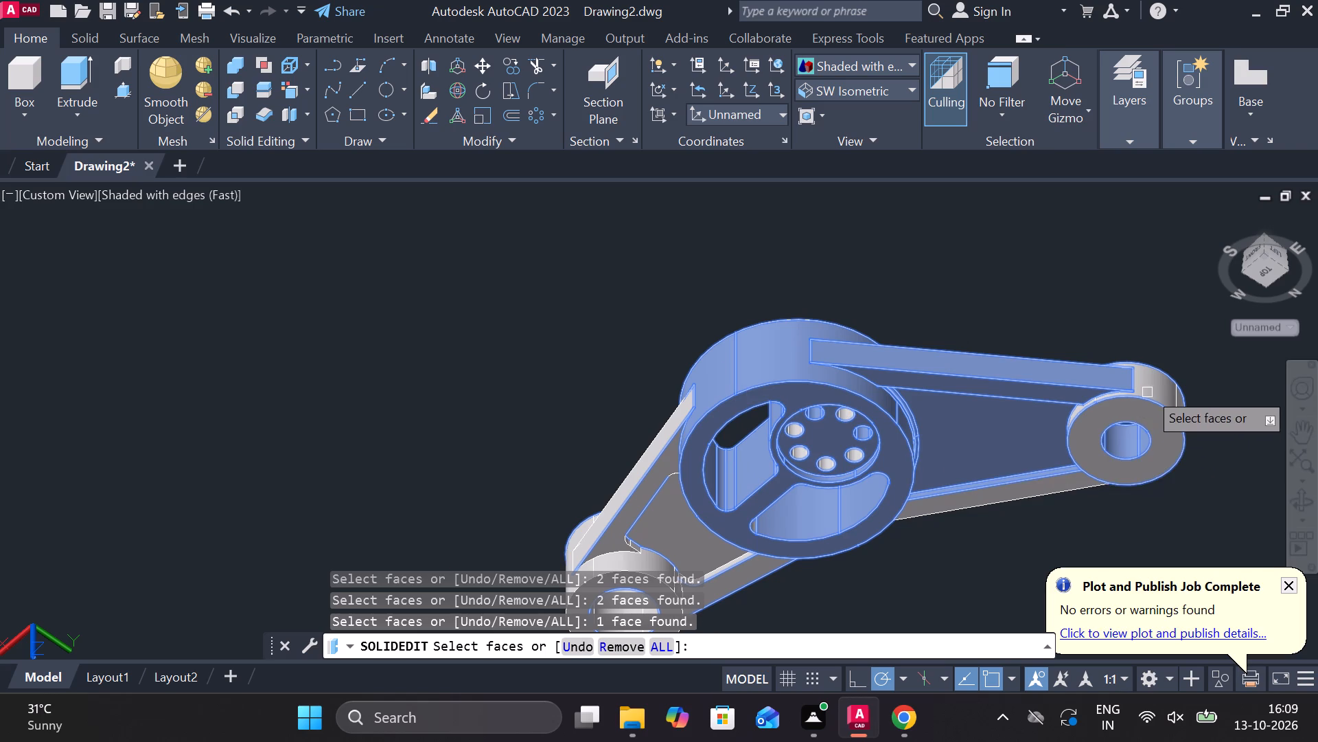
click(1147, 390)
click(1089, 420)
click(978, 499)
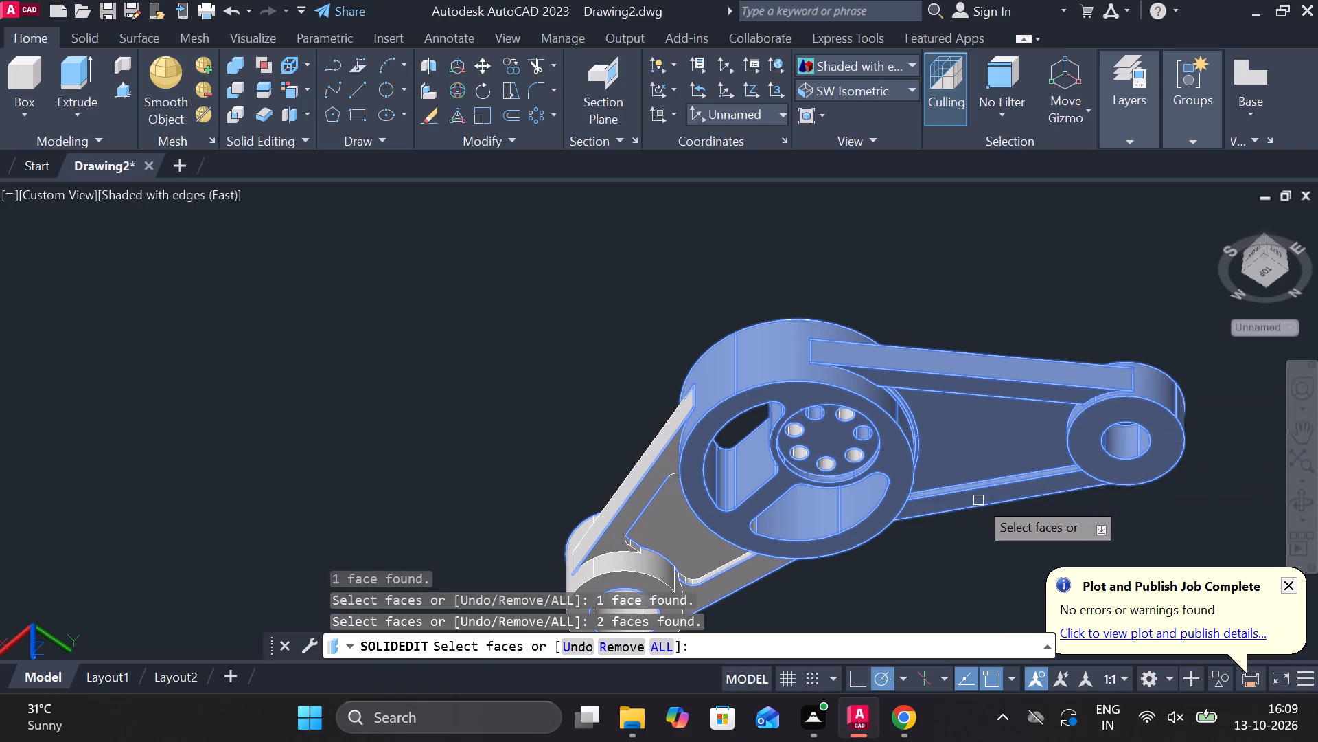
Add the short arm's web and recess faces, lower side face, and boss end, outer wall and bore to the face selection.
click(656, 543)
click(646, 500)
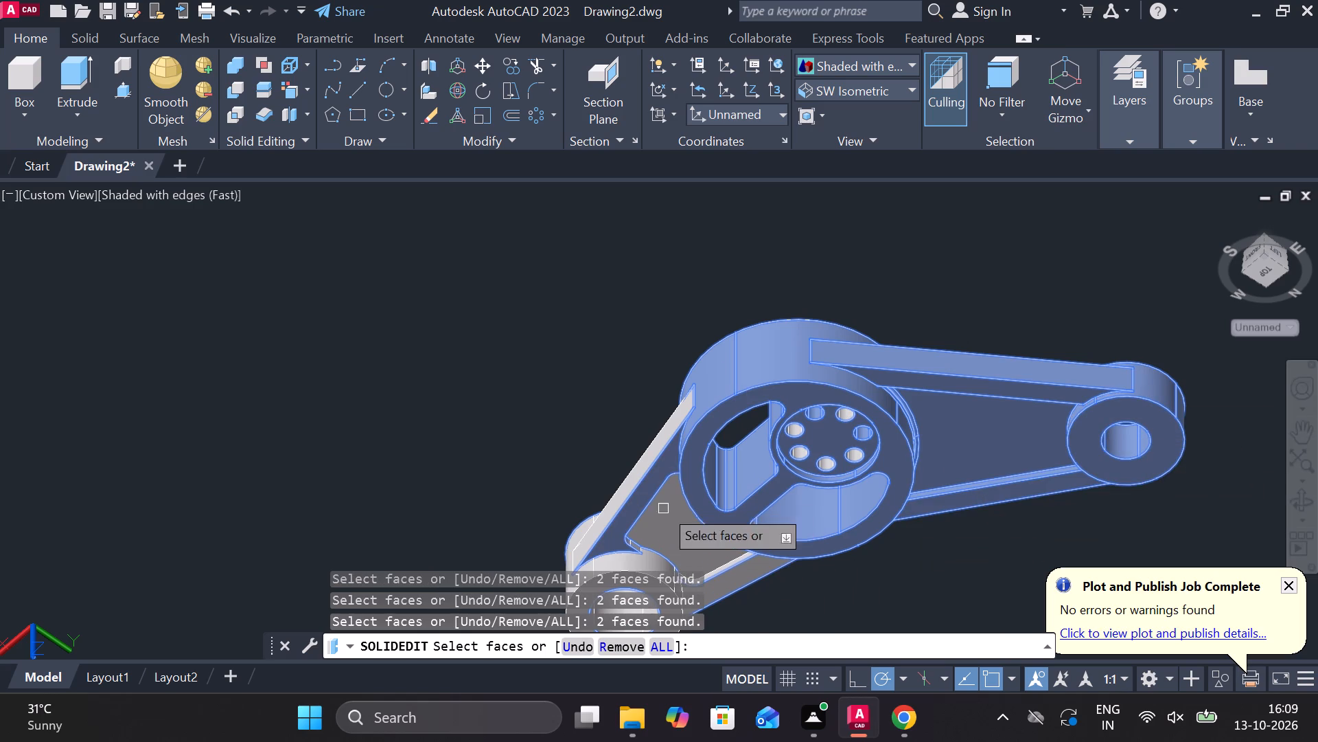
click(664, 519)
middle_drag(739, 557, 905, 453)
click(899, 453)
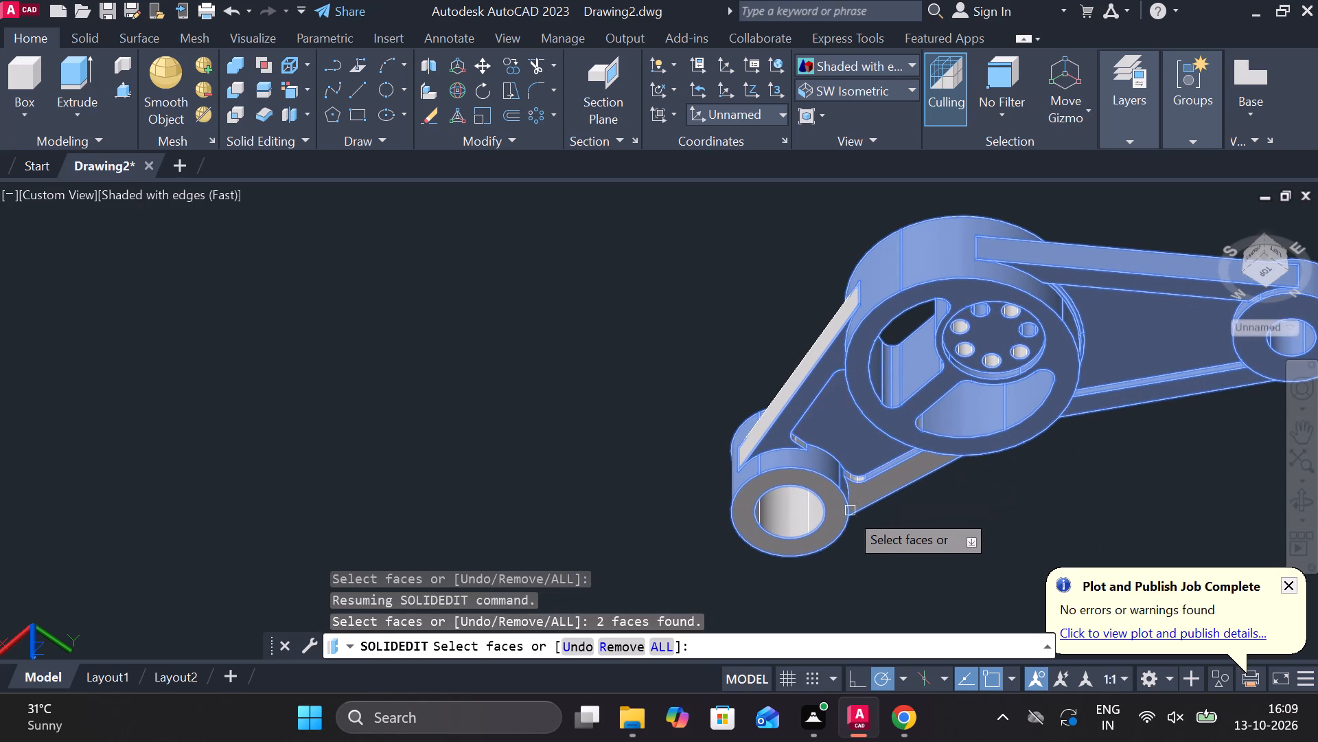
click(827, 526)
click(888, 482)
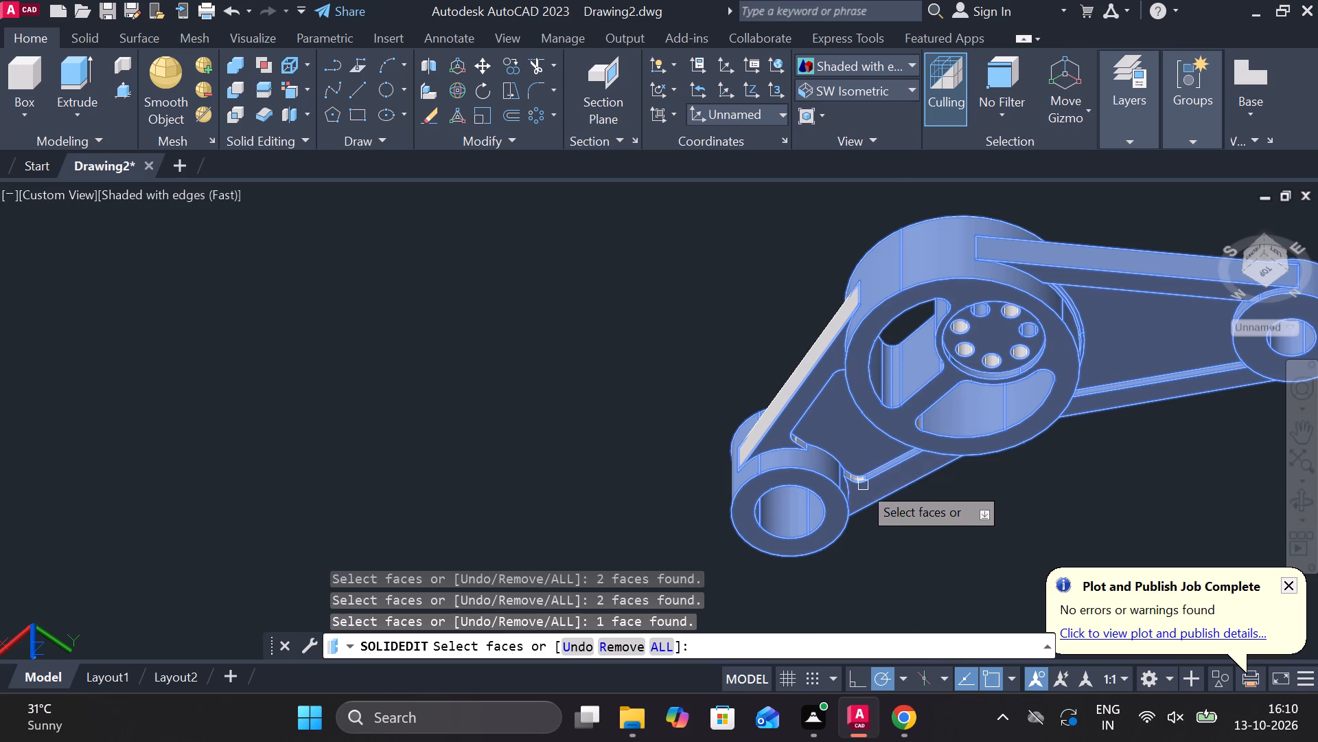
Add the short arm's recess corner walls, other outer side face and the adjacent hub pocket's corner wall to the face selection.
scroll(859, 484, up, 3)
click(842, 477)
click(682, 364)
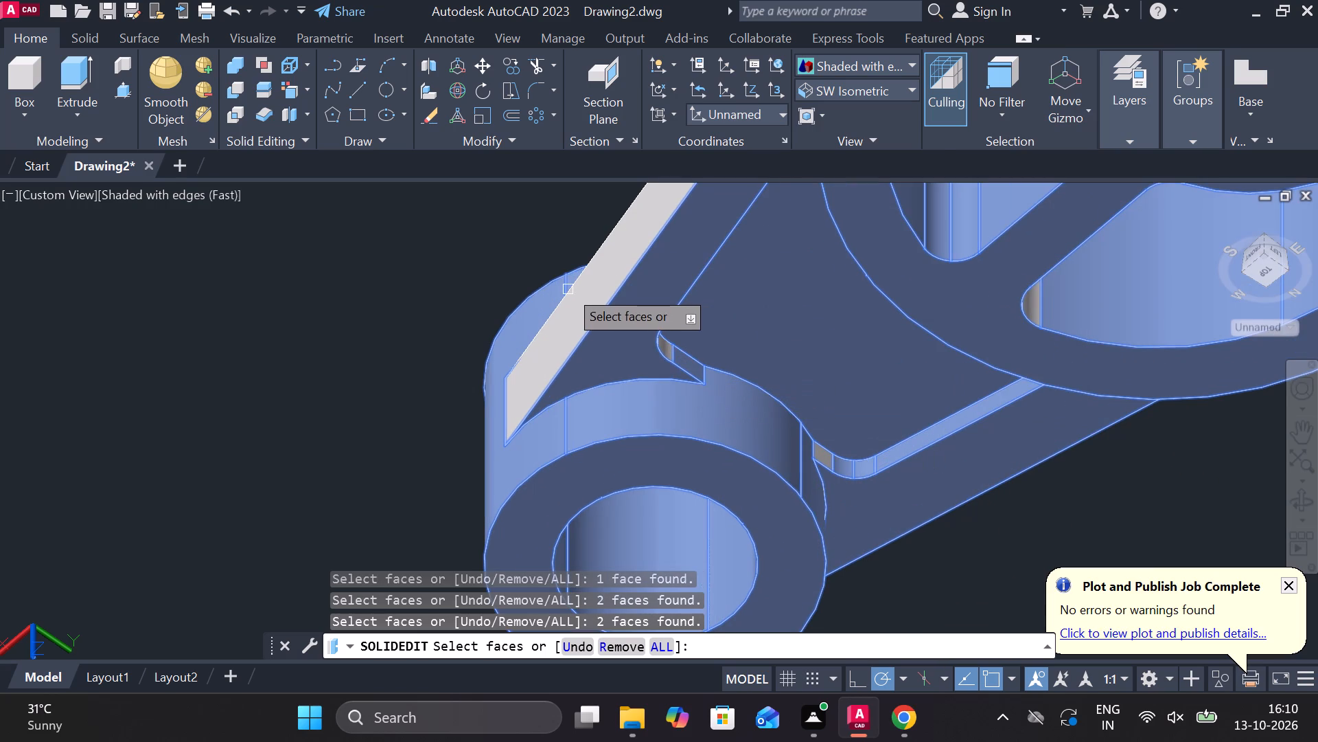
click(571, 293)
click(672, 347)
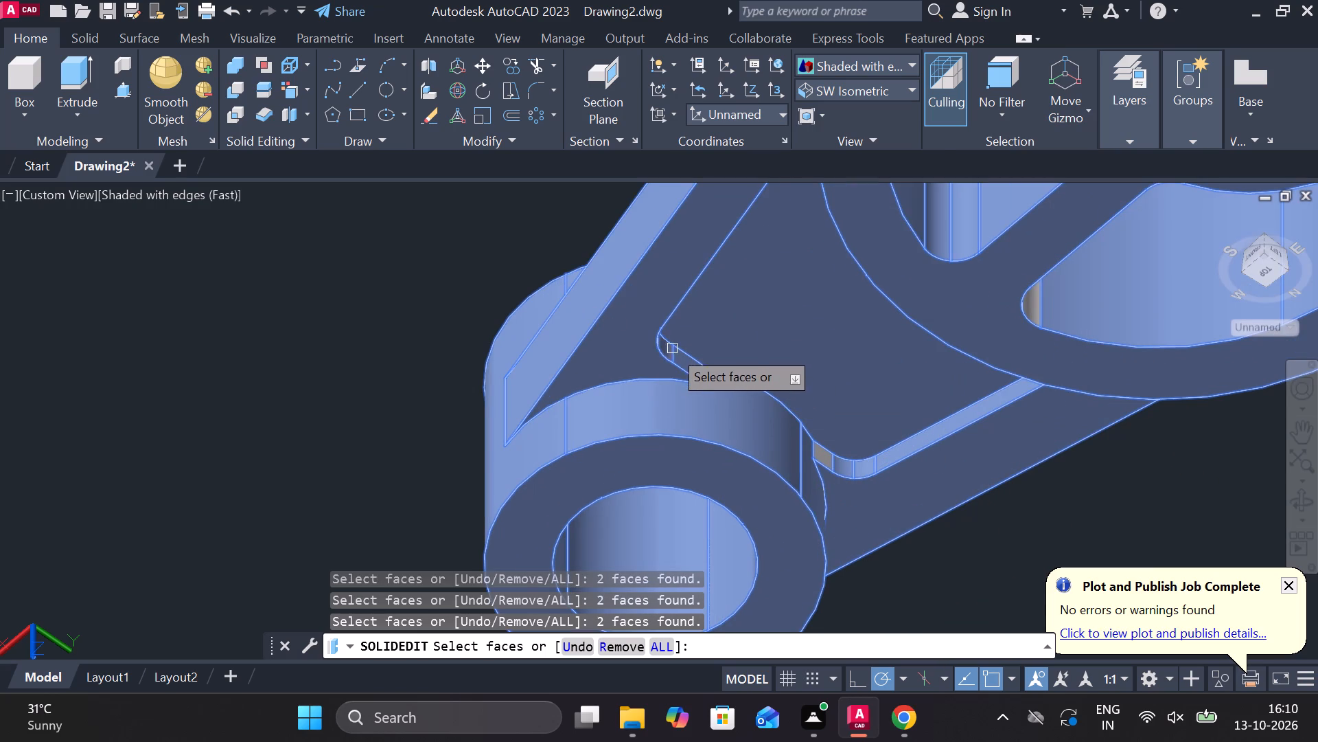
click(816, 457)
click(1034, 309)
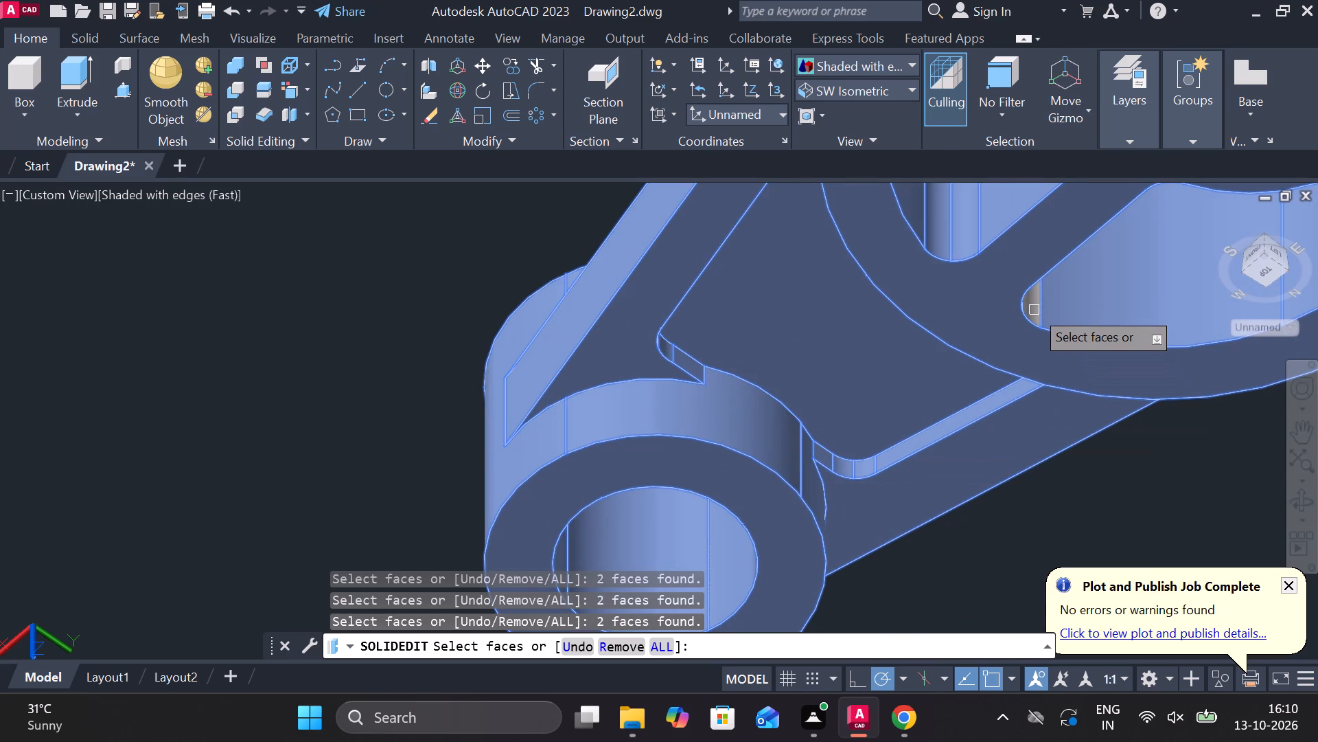
Add the remaining small hub hole walls and the hub pocket's last inner side wall to the face selection.
scroll(1034, 309, down, 3)
shift+middle_drag(1122, 376, 1019, 391)
scroll(1050, 311, up, 2)
click(1053, 355)
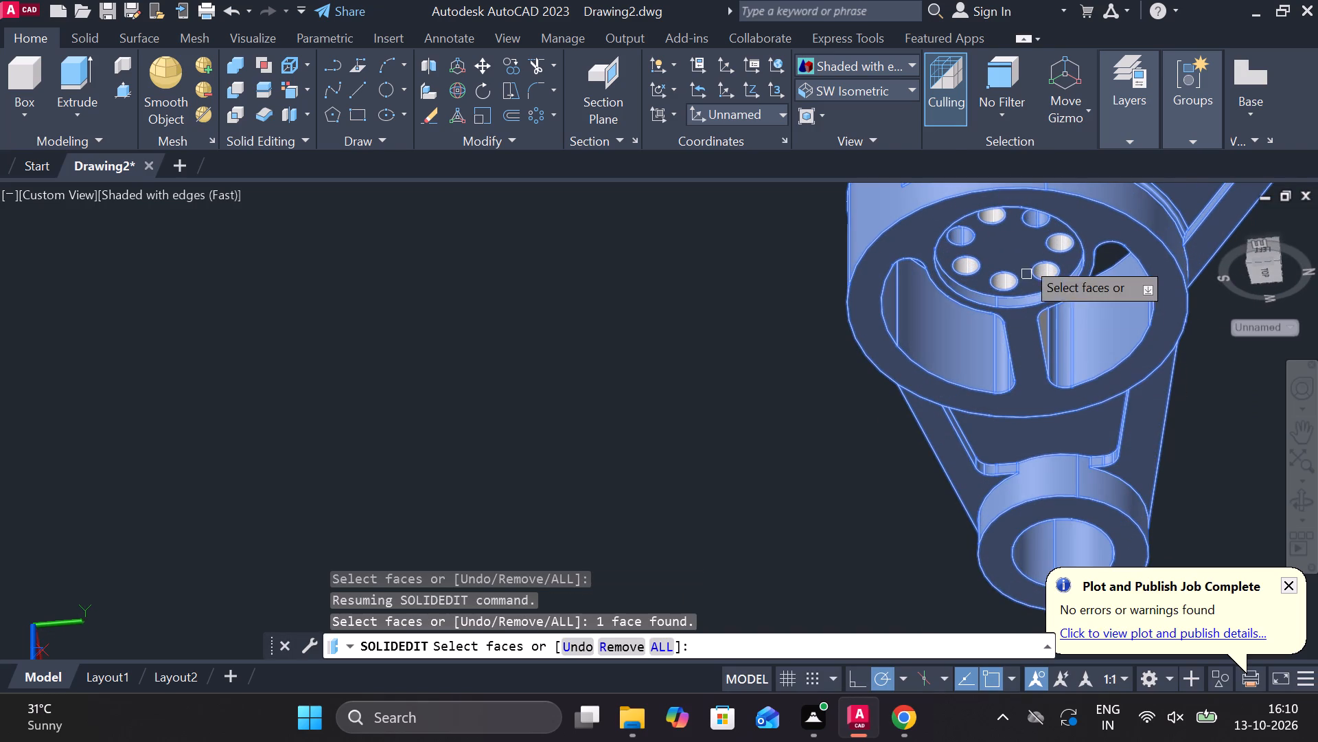
click(994, 218)
click(968, 271)
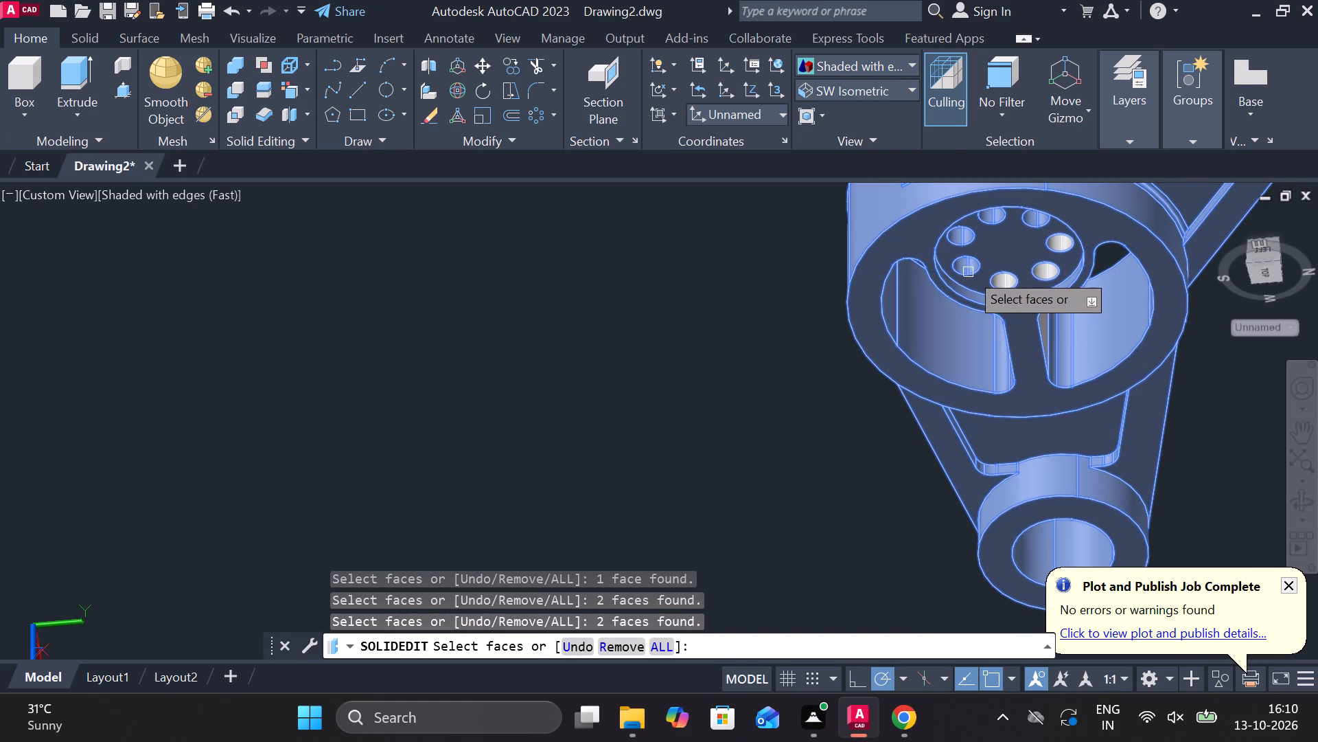
click(1001, 282)
click(1048, 270)
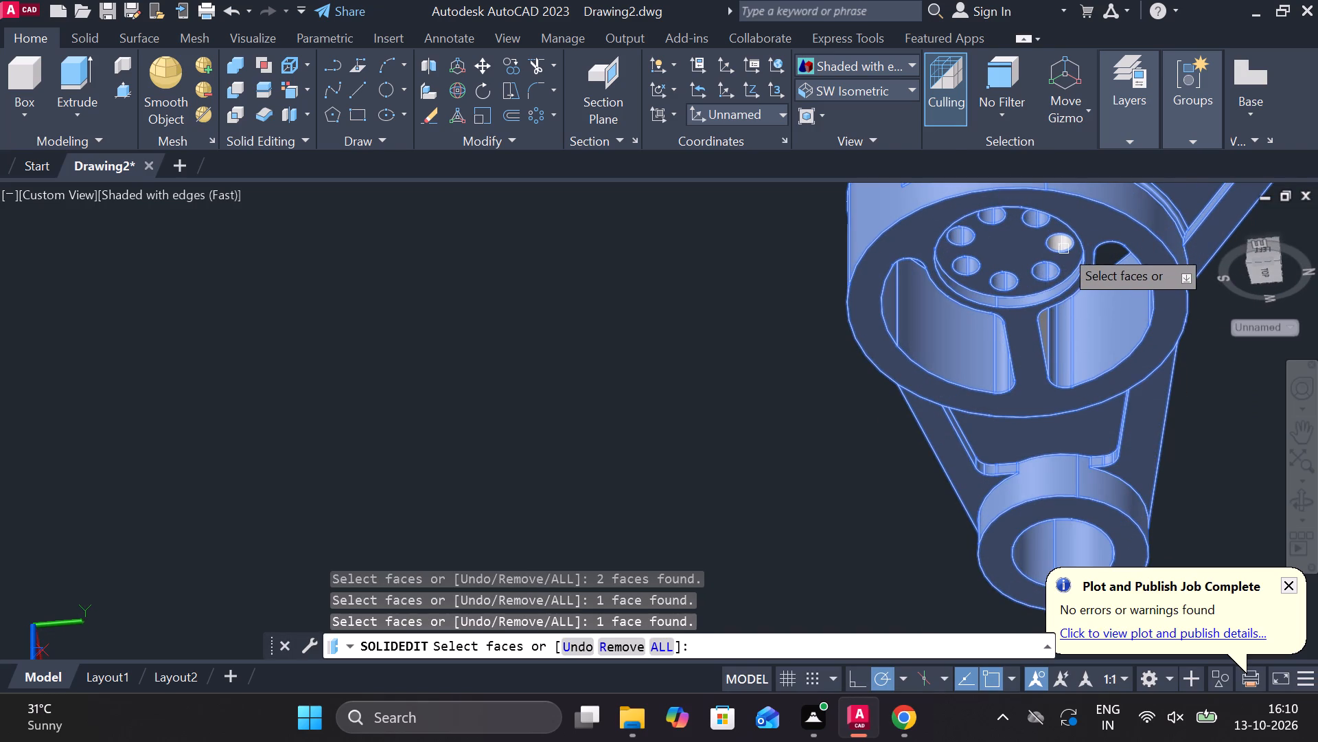
click(1063, 248)
scroll(1002, 321, up, 2)
click(1087, 322)
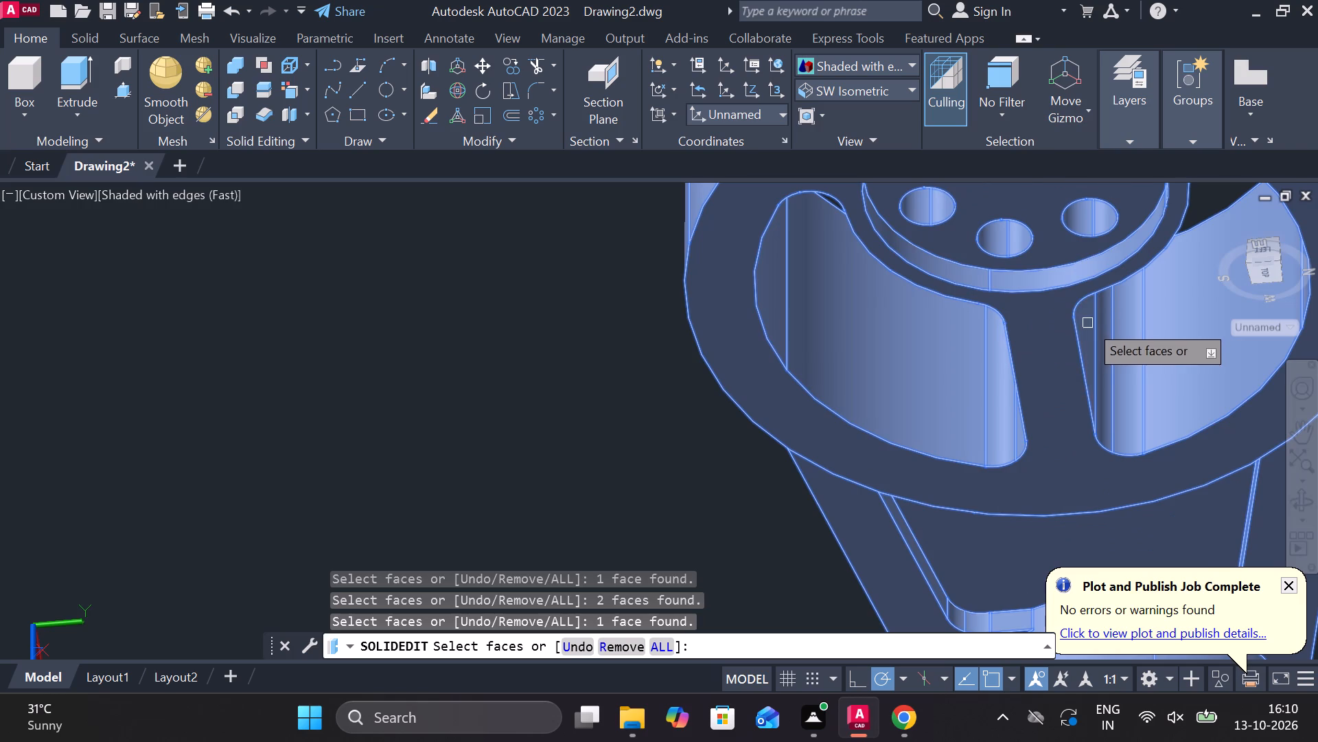
On the bracket's reverse side, add the long arm's boss end and rim, the hub ring face and the recessed disc face.
scroll(1092, 330, down, 3)
middle_drag(1154, 316, 1037, 401)
scroll(1054, 389, down, 1)
shift+middle_drag(1093, 373, 1093, 379)
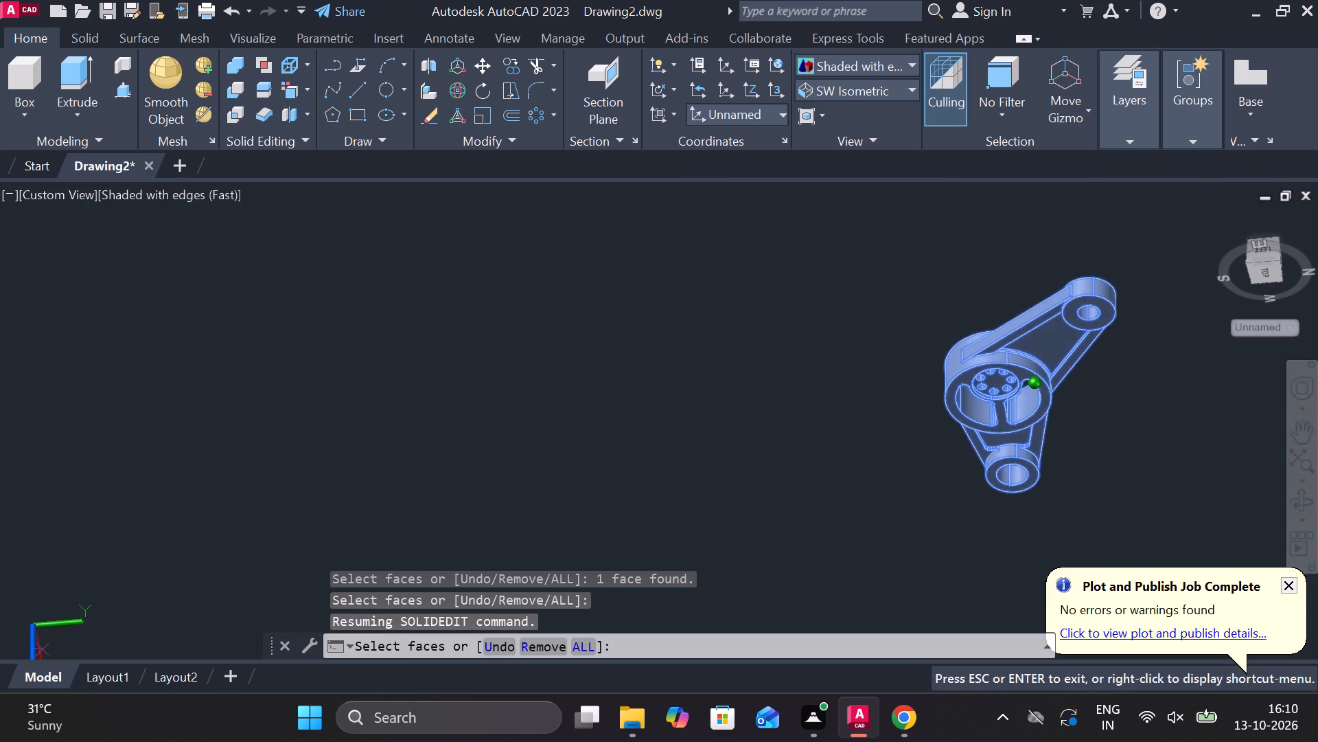
shift+middle_drag(1093, 379, 918, 537)
scroll(940, 369, up, 2)
click(950, 390)
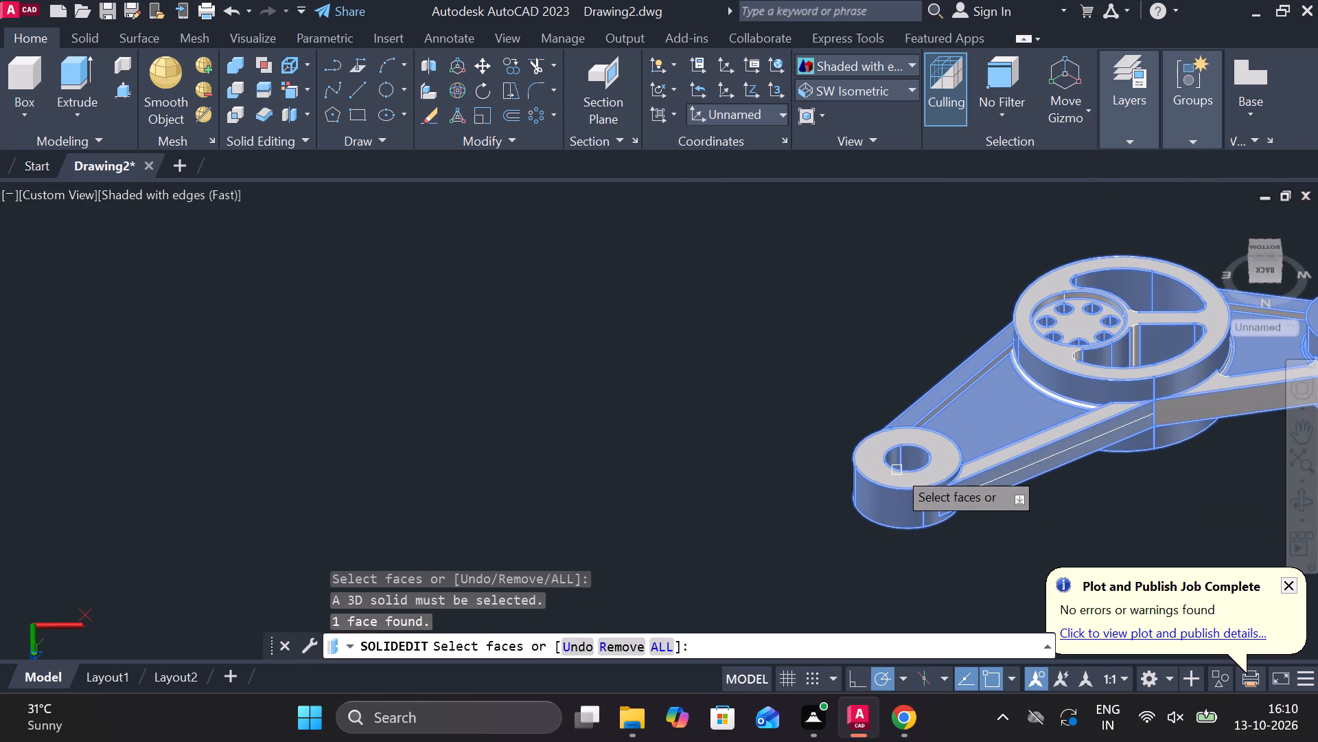
click(897, 475)
click(994, 468)
click(1036, 453)
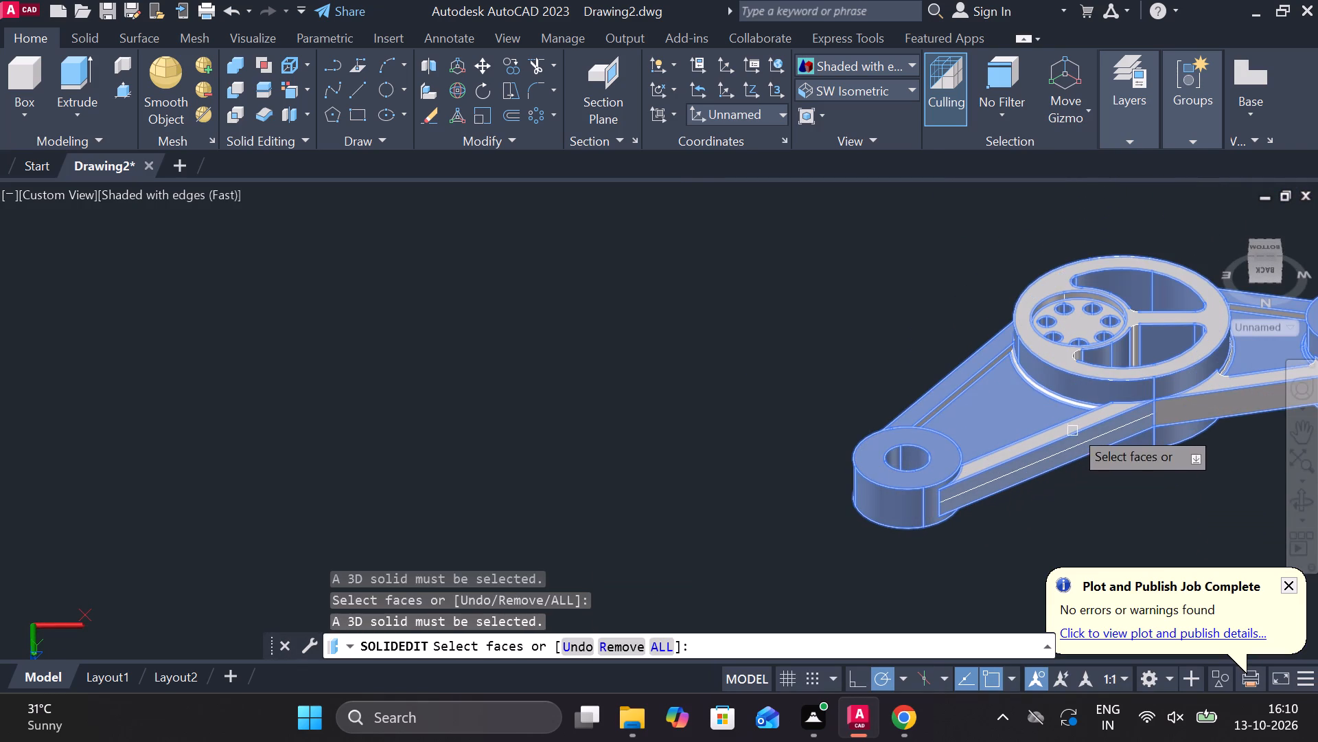
click(1073, 428)
click(1084, 322)
click(1062, 277)
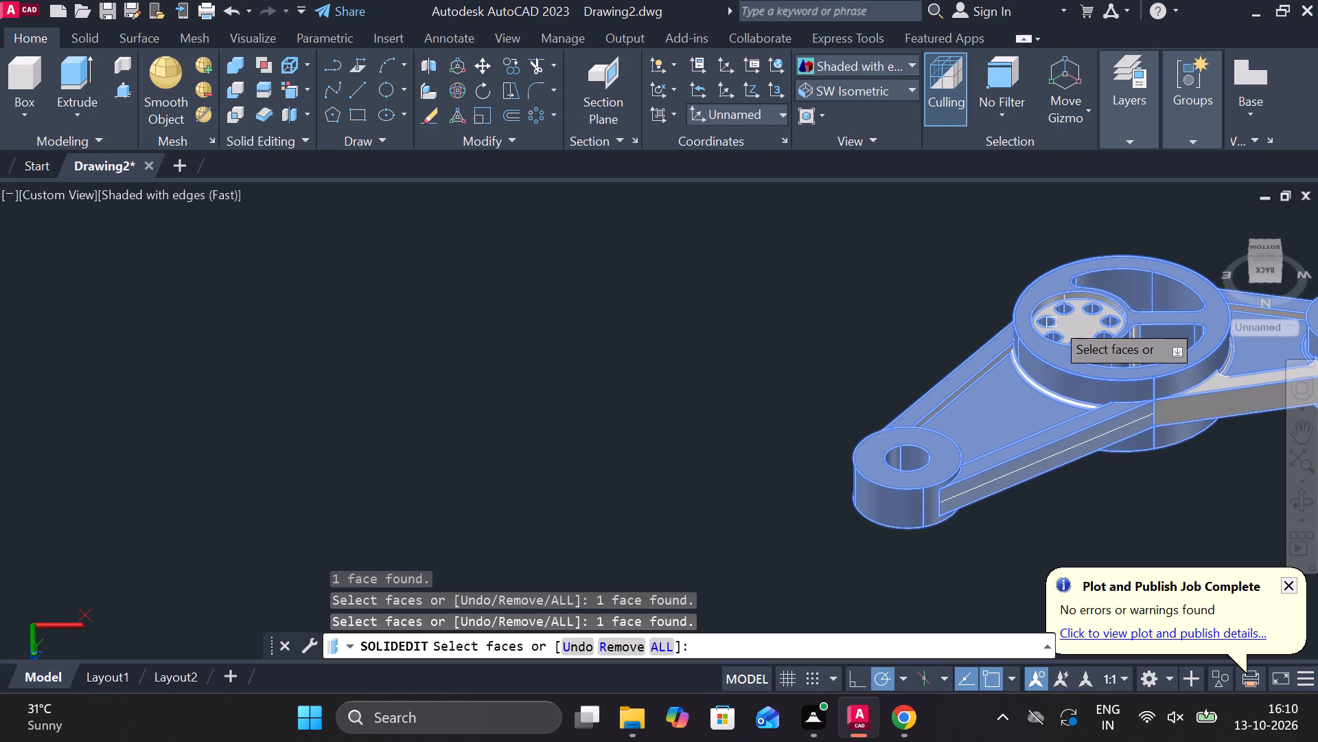
click(1056, 322)
click(1131, 340)
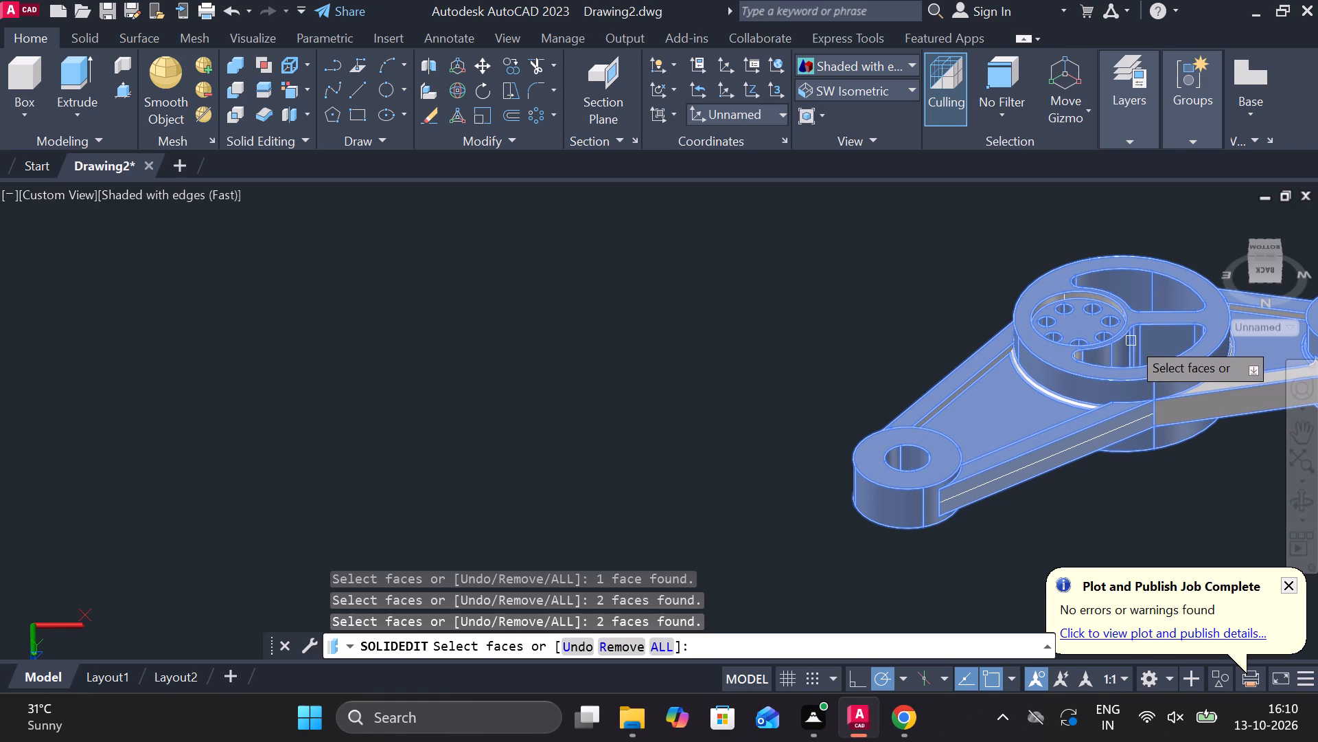
Add the short arm's reverse-side rim, outer side face, recess wall and hub-side fillet to the face selection.
click(1239, 401)
middle_drag(1212, 410, 996, 468)
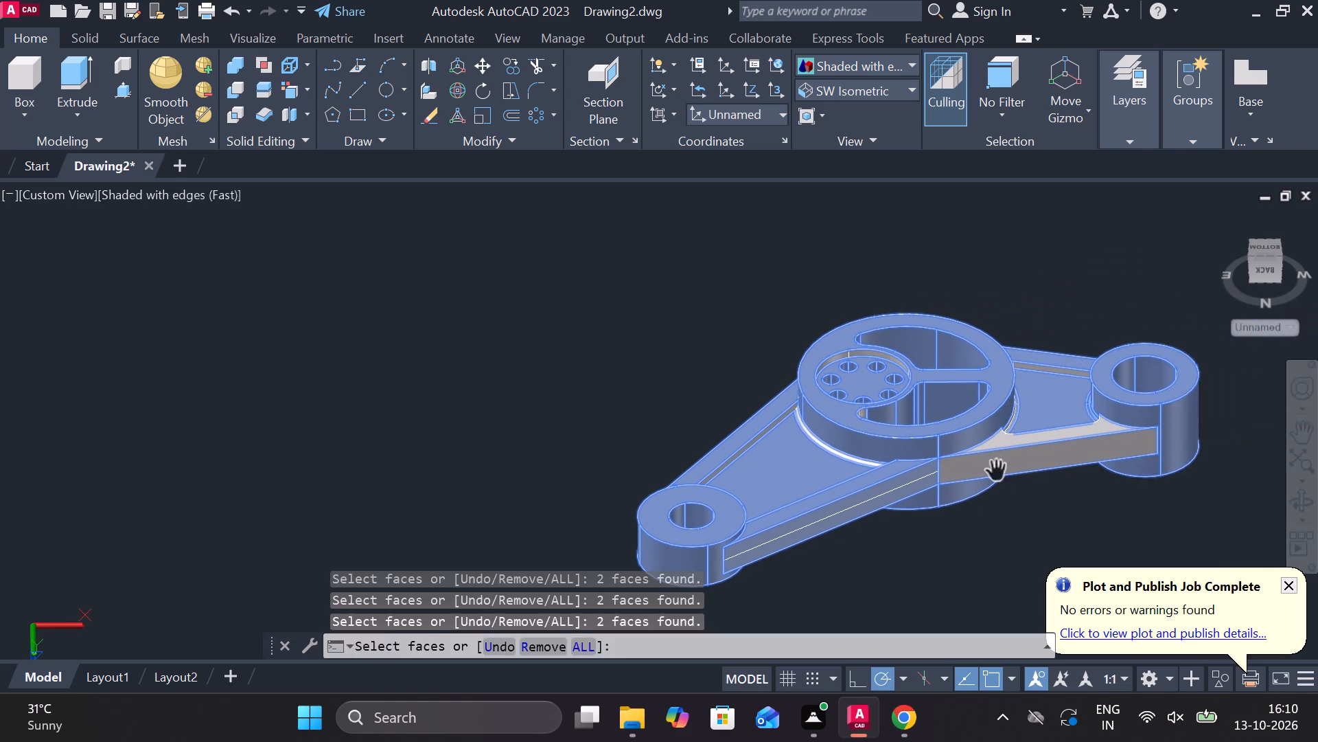
scroll(1038, 459, up, 2)
click(1009, 449)
click(988, 375)
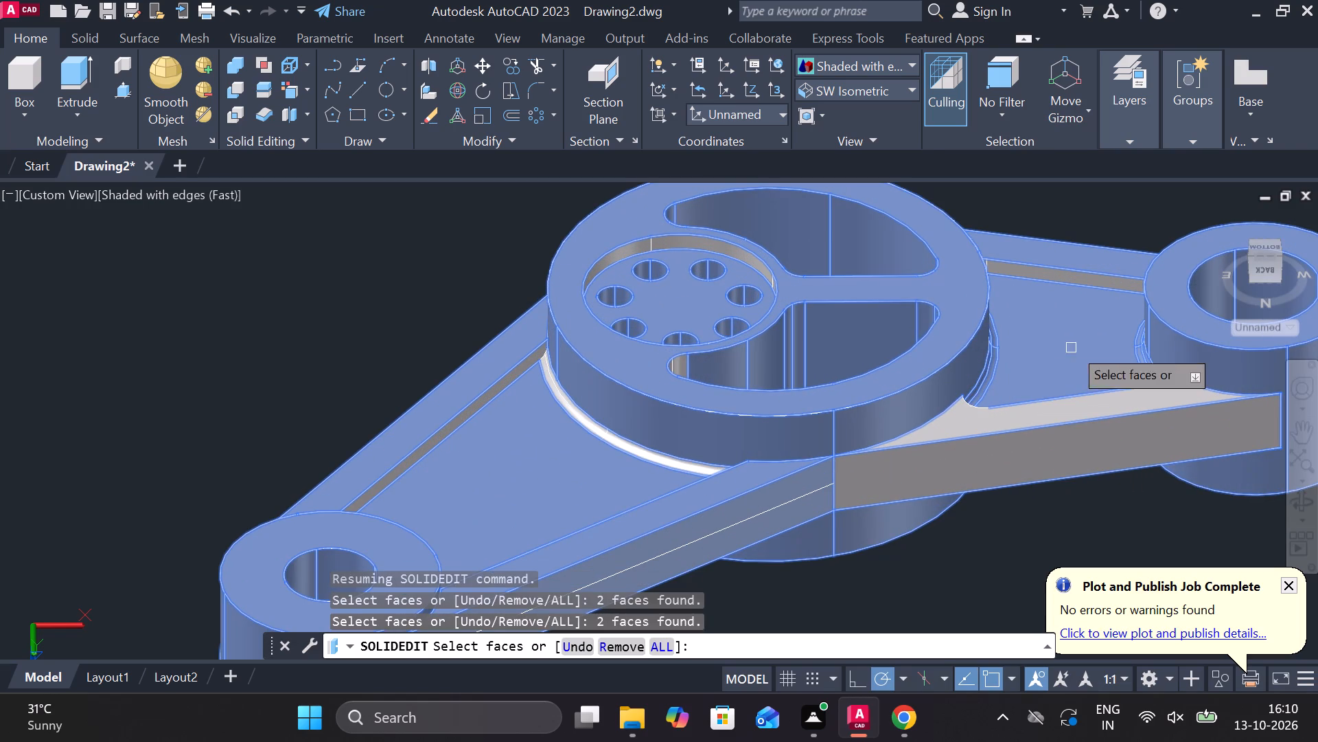
click(1098, 286)
click(937, 432)
click(1047, 423)
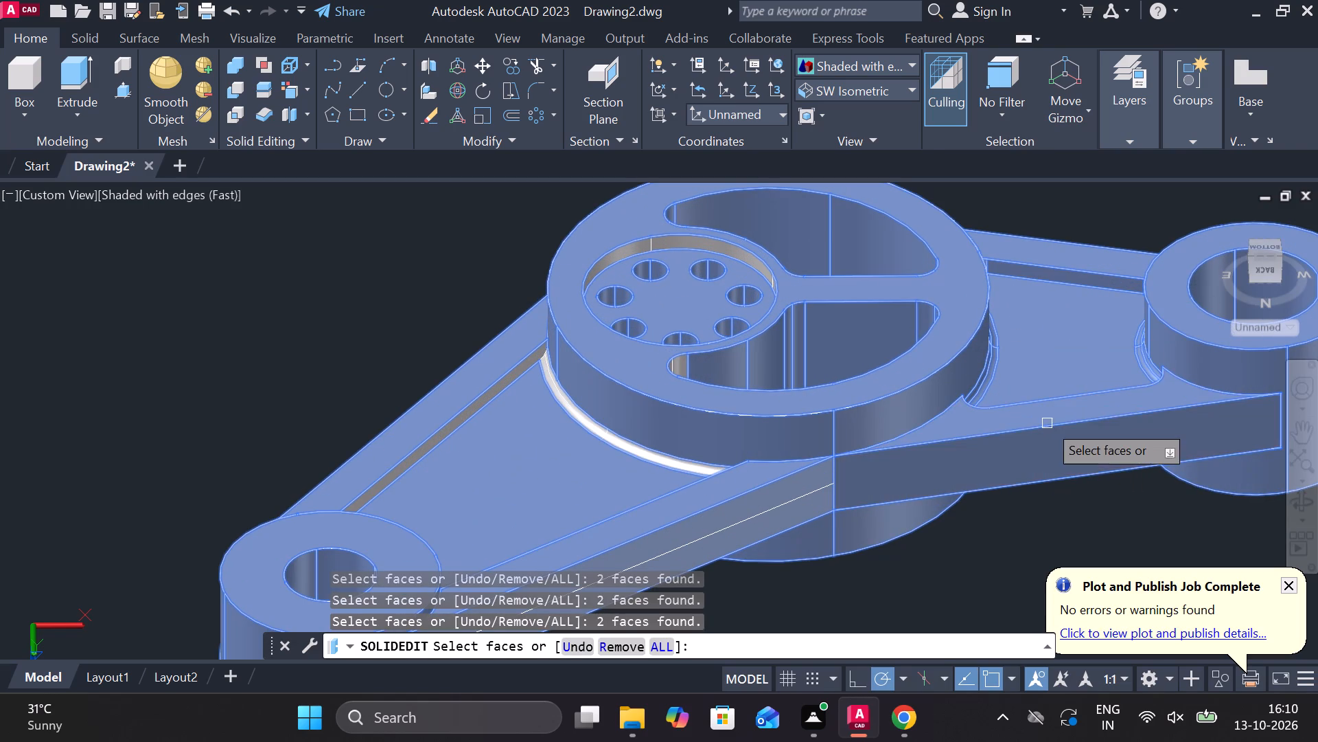
Add the long arm's hub-side fillet and recess wall, the disc recess wall, and the pocket's corner wall to the selection.
click(666, 463)
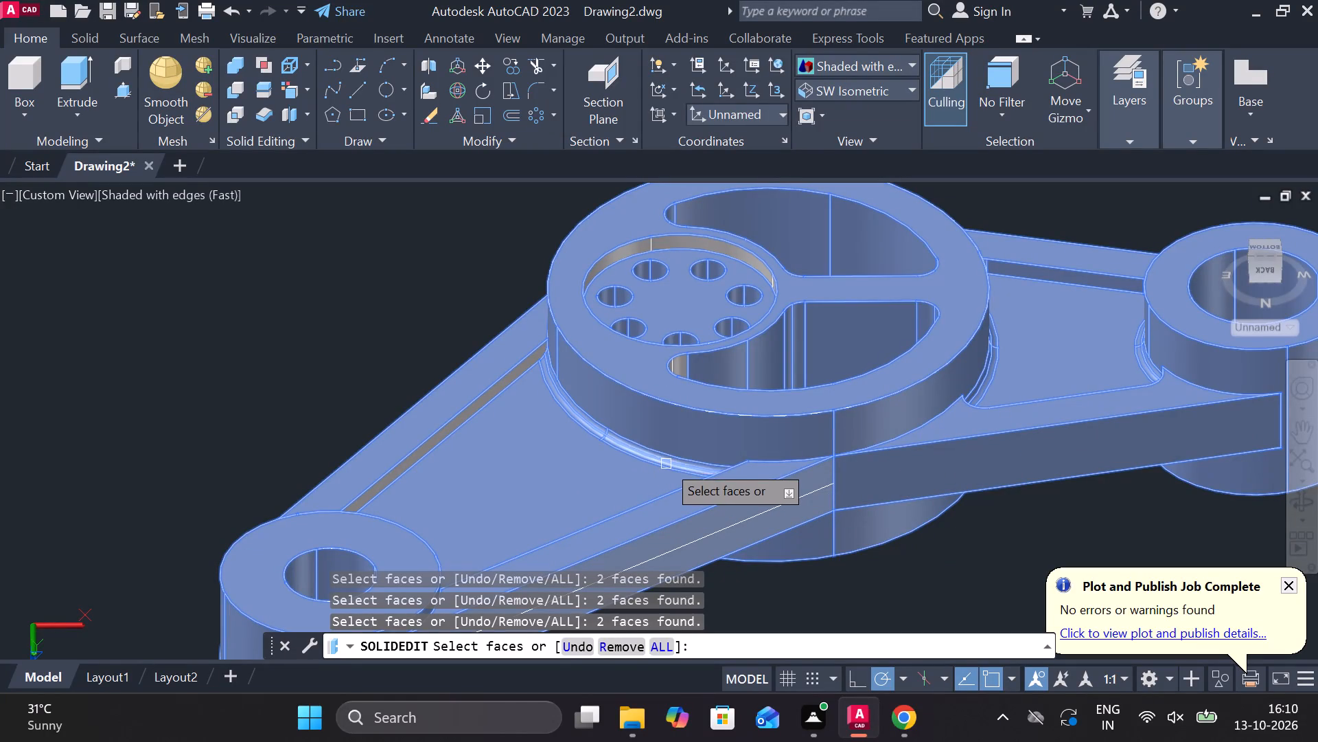
click(449, 419)
click(478, 415)
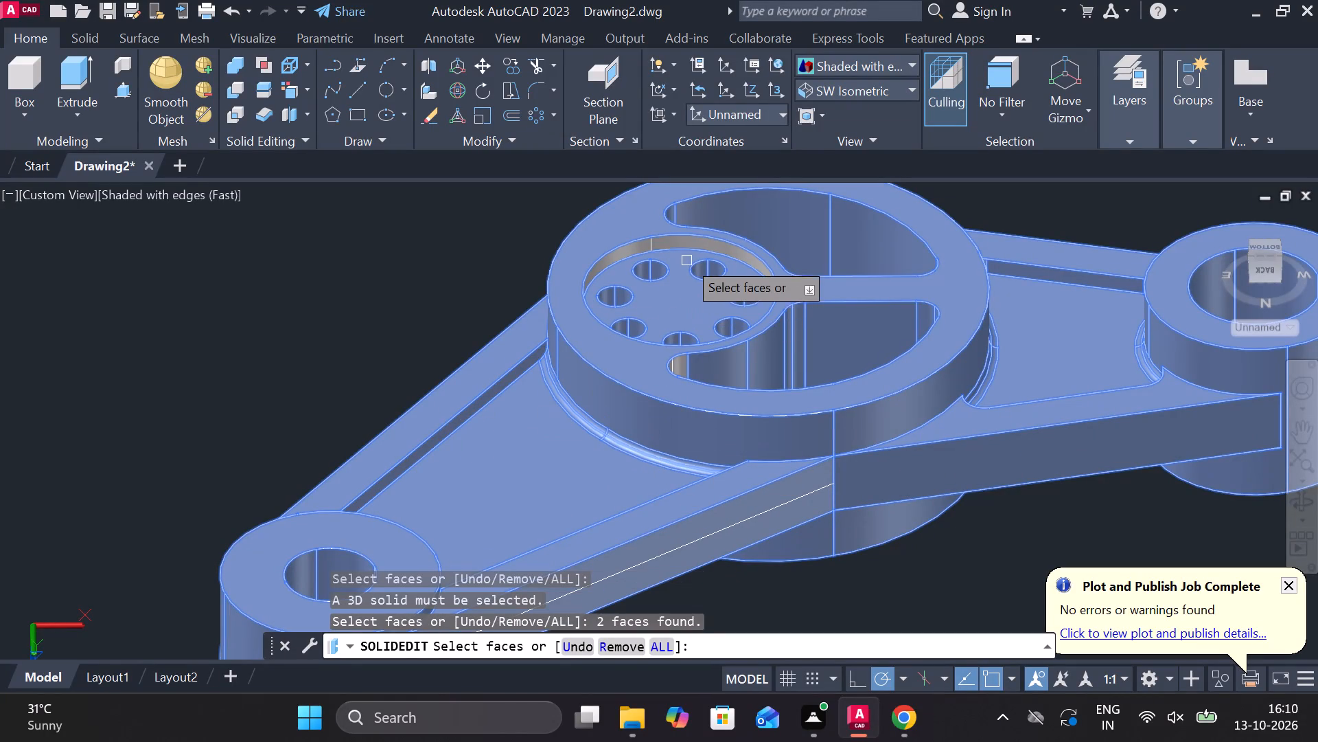
click(691, 243)
click(679, 369)
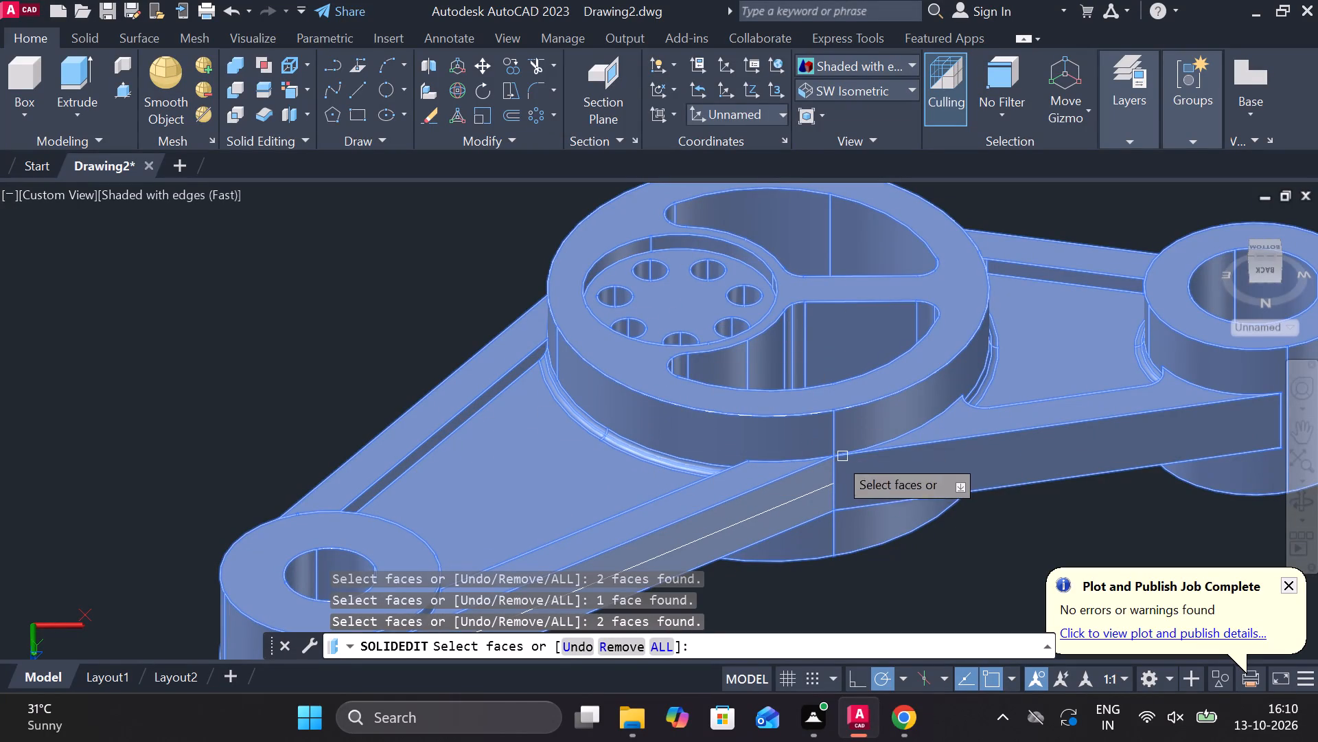
Color all the selected faces with index color 52 and exit the solid face edit.
scroll(829, 502, down, 2)
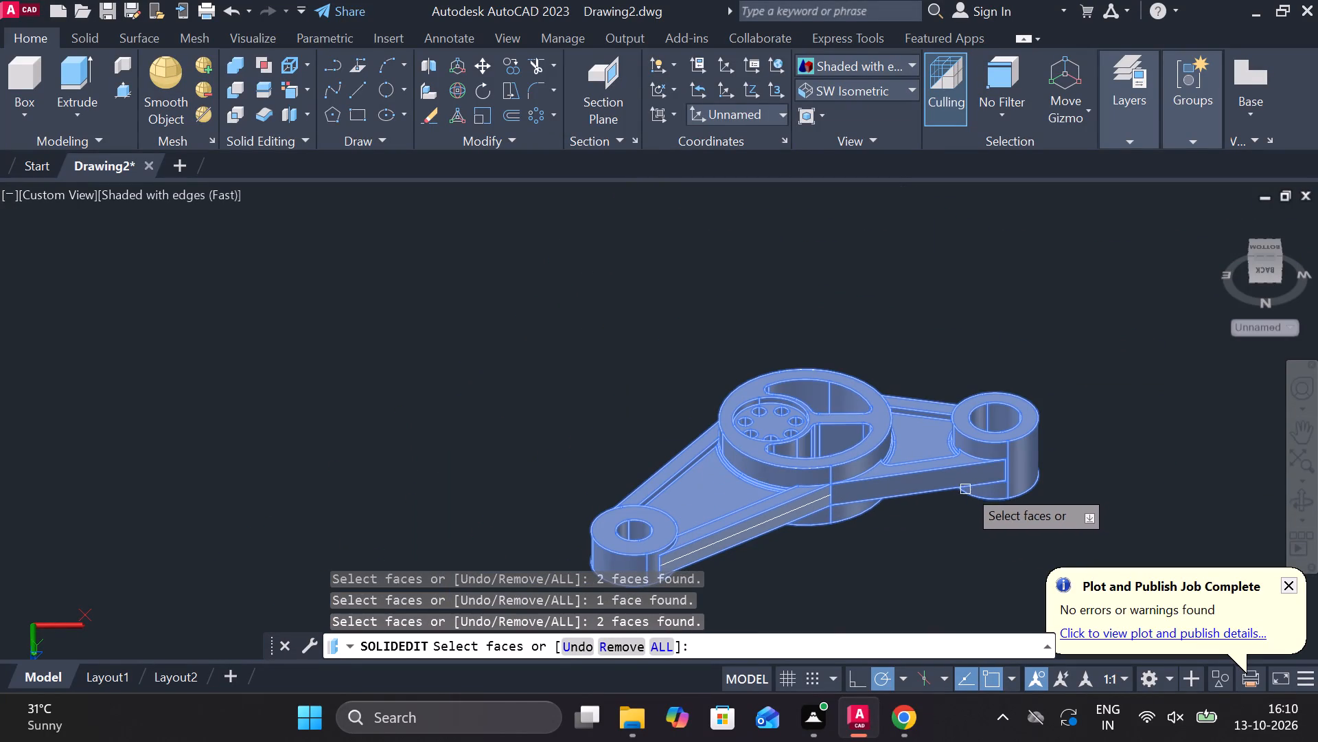
key(Return)
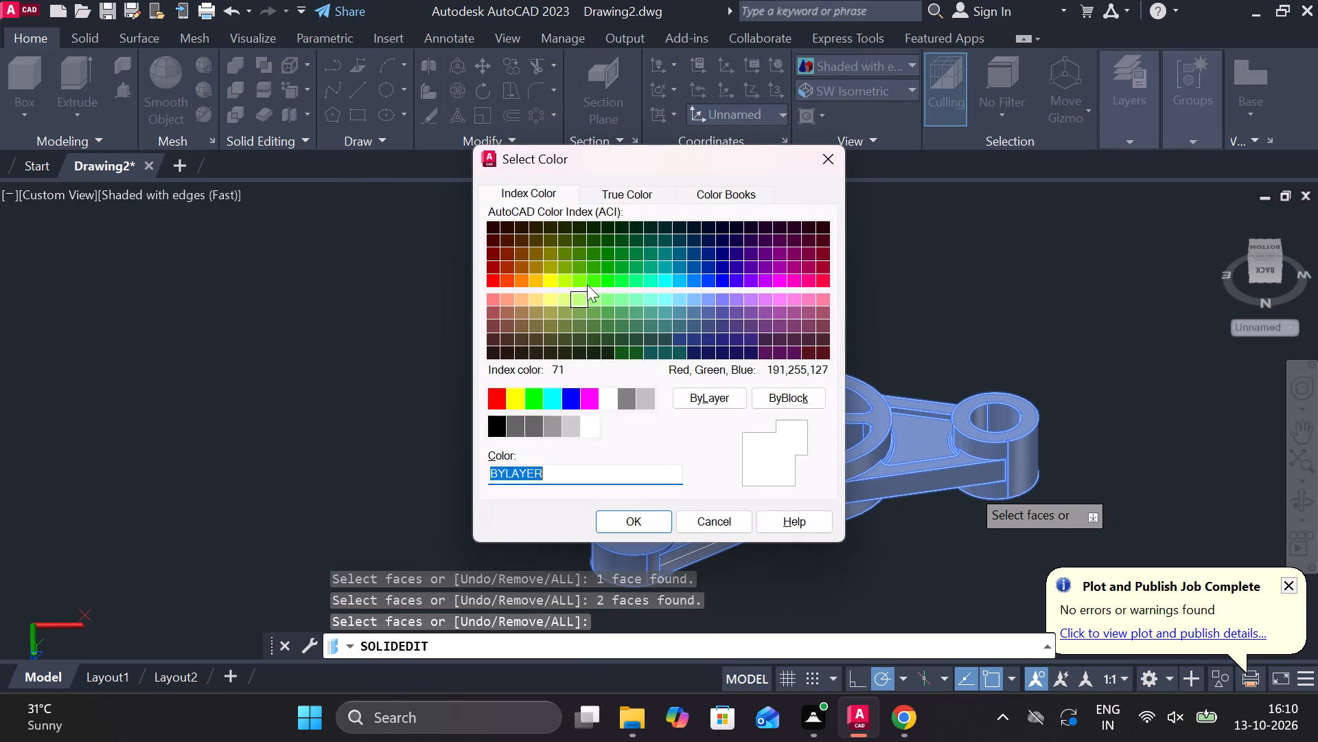
click(550, 264)
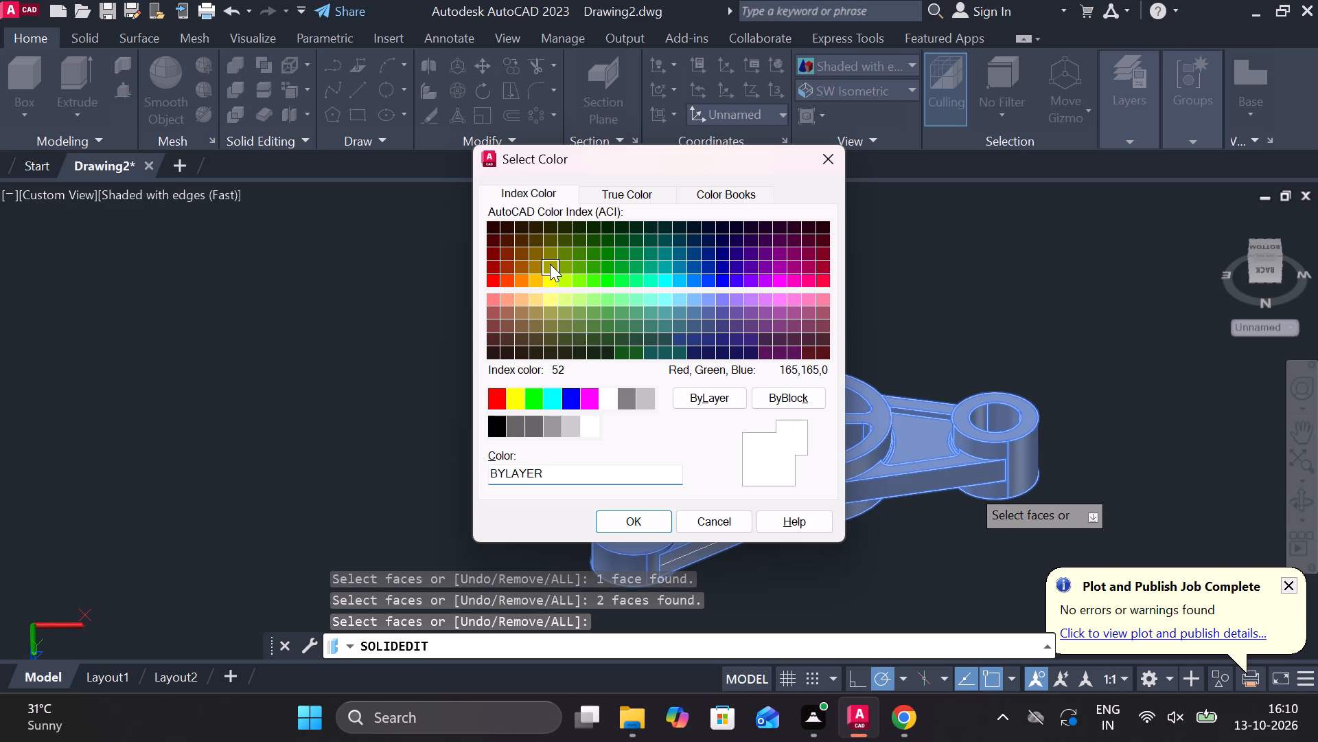
double_click(623, 513)
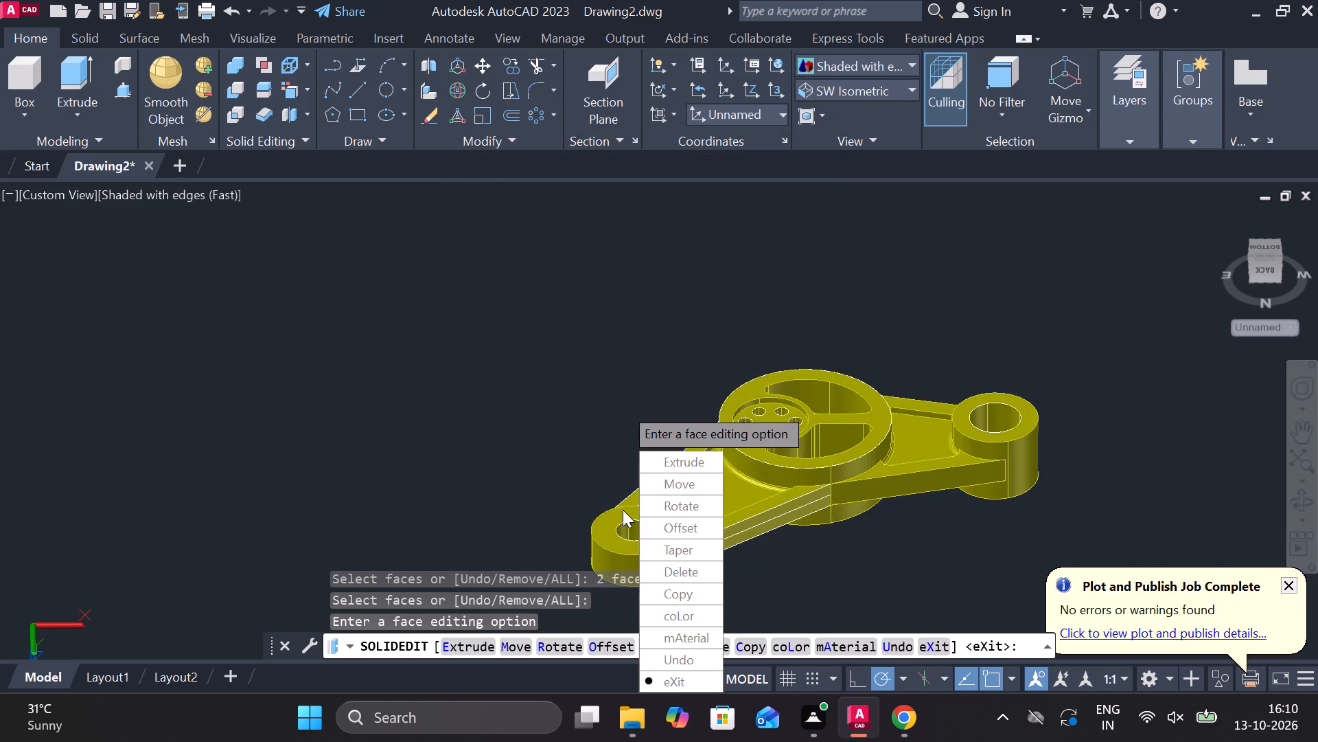
key(Return)
key(Return)
Erase the stray line running along the middle of the long arm's outer side face.
scroll(770, 526, up, 2)
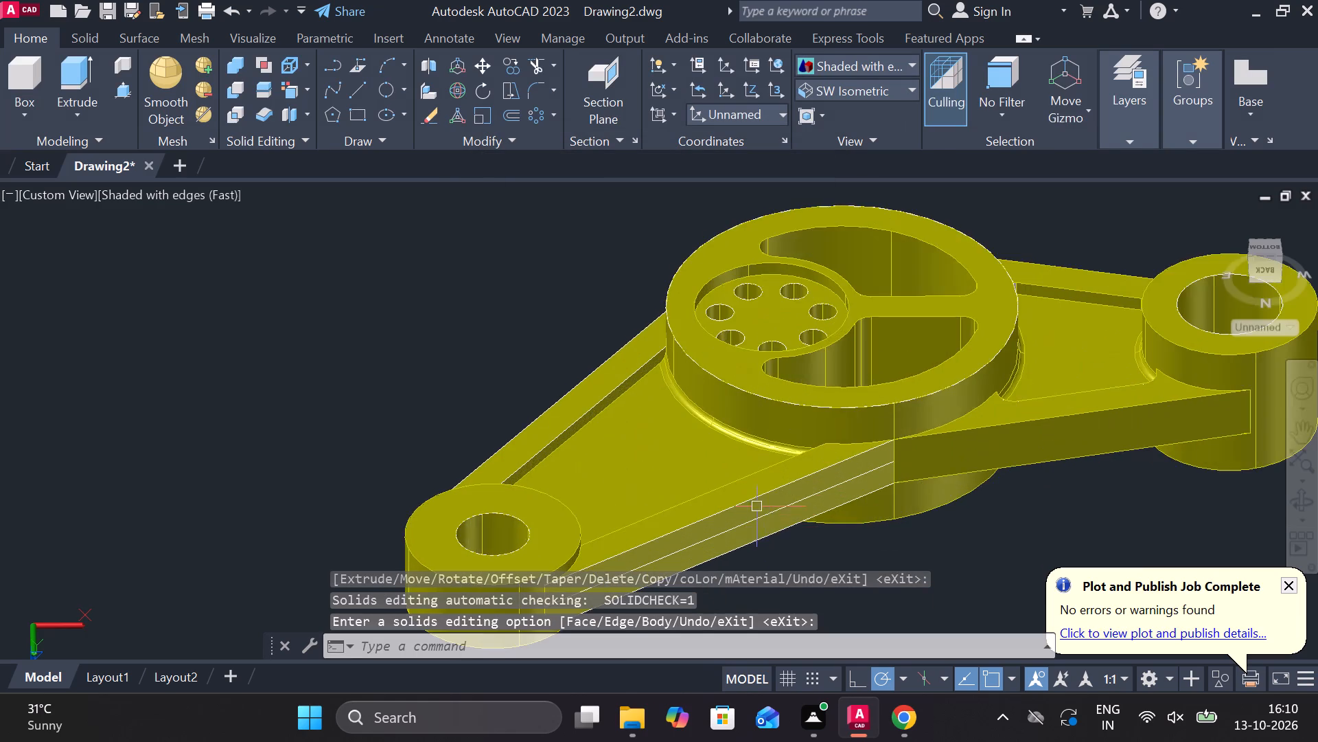
click(758, 513)
middle_drag(767, 518, 756, 477)
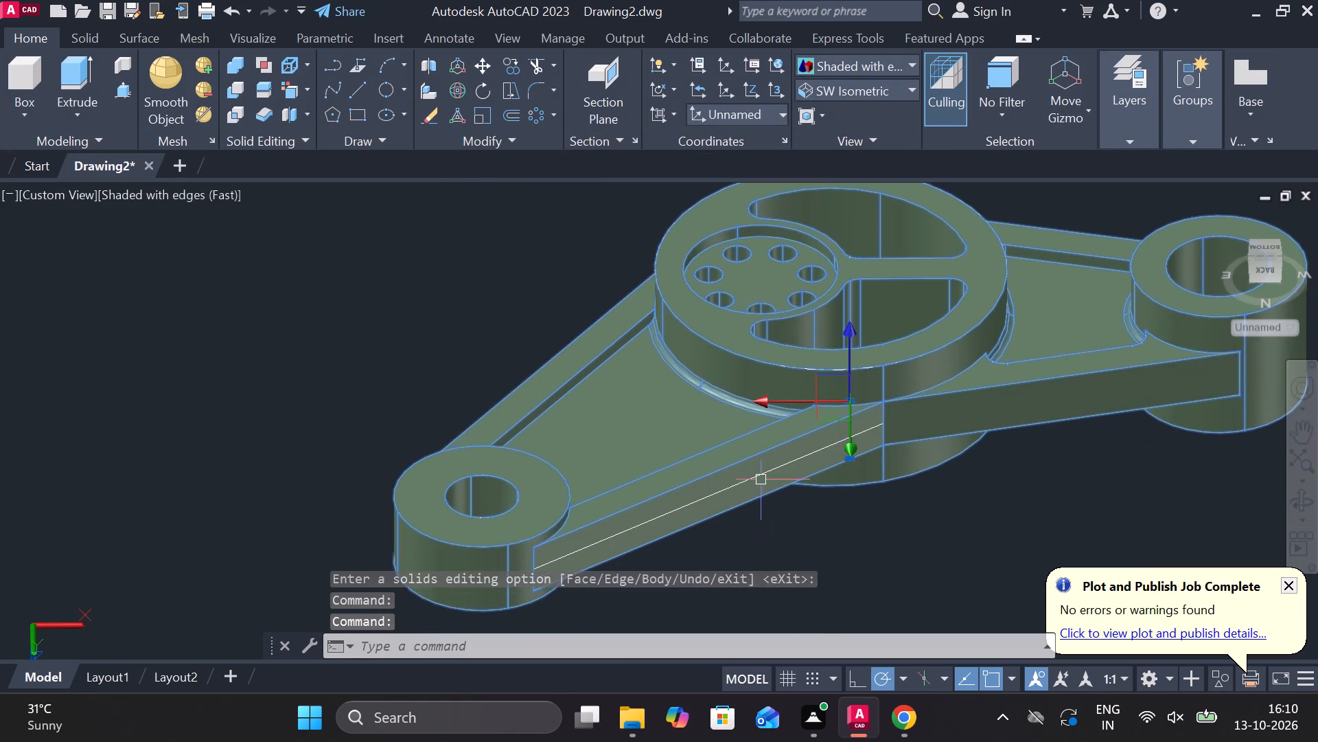
key(Escape)
click(729, 486)
text(e)
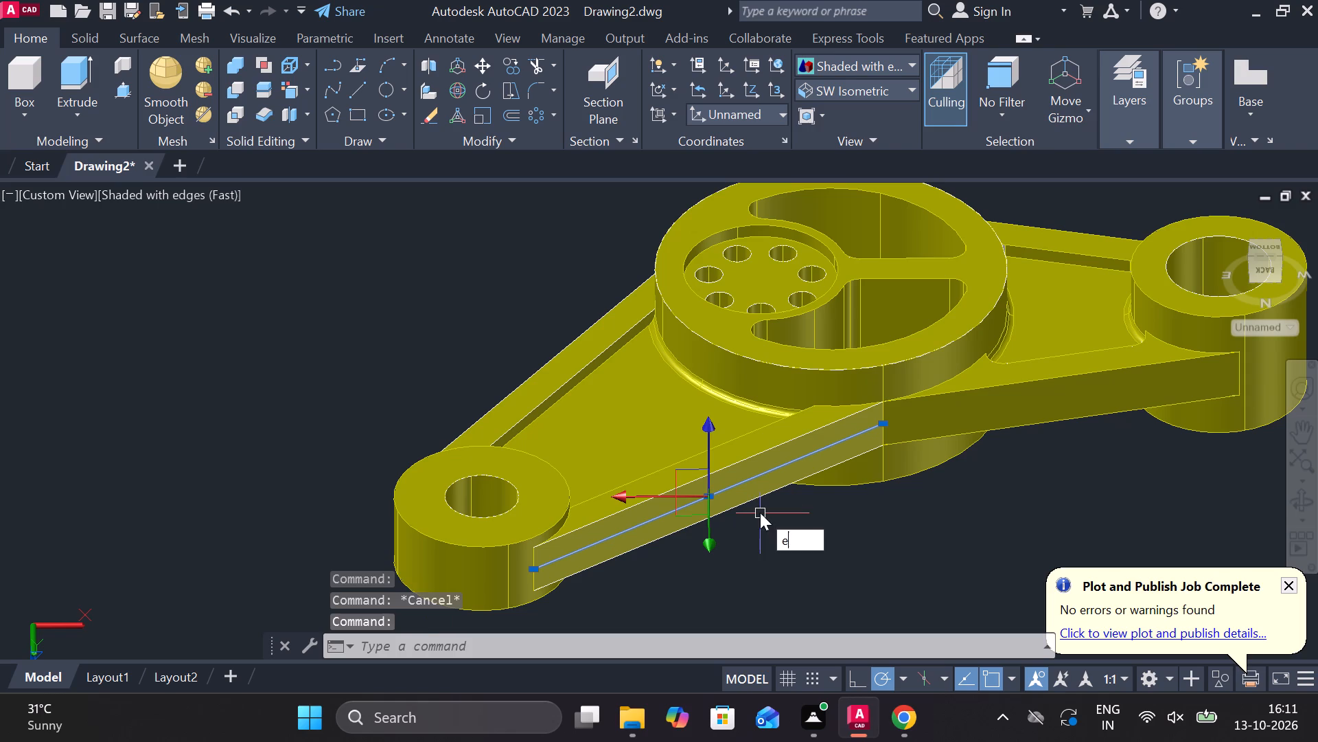
key(space)
Erase the stray line lying on the upper edge of the long arm's outer side face.
click(700, 482)
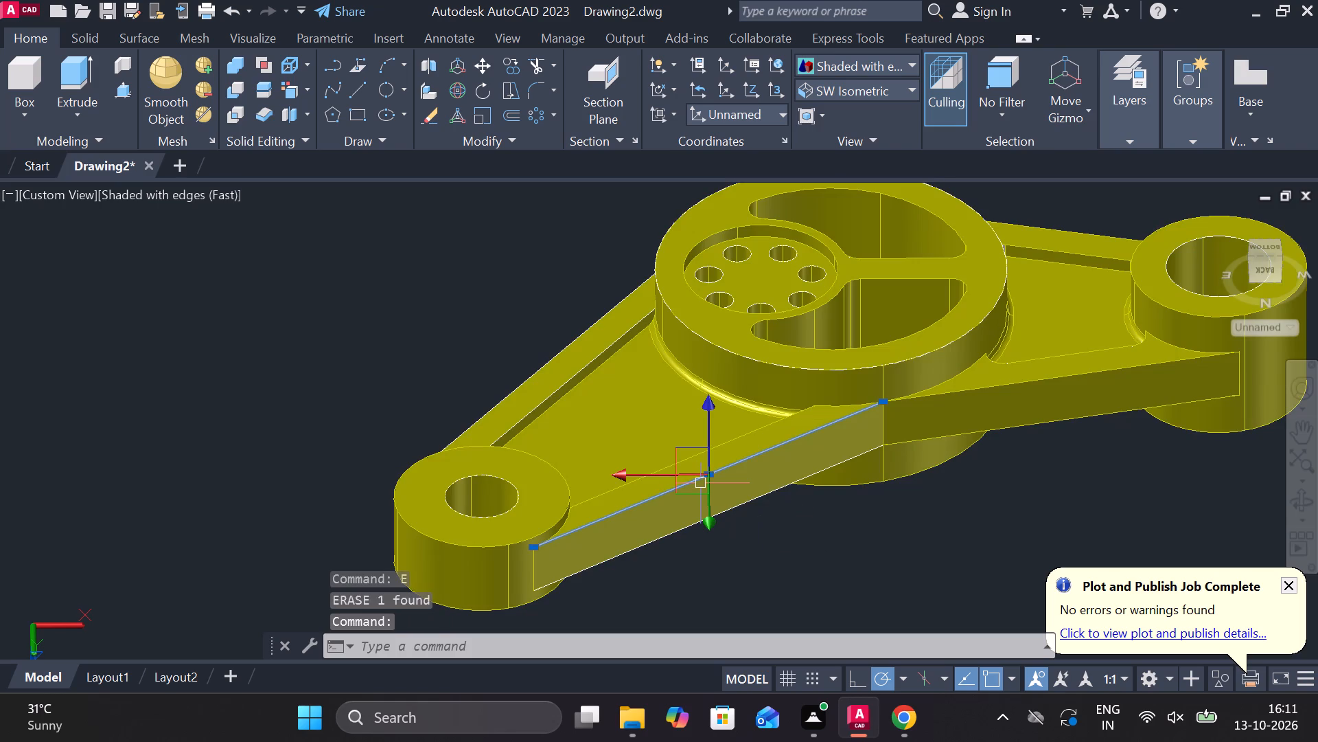
key(3)
key(BackSpace)
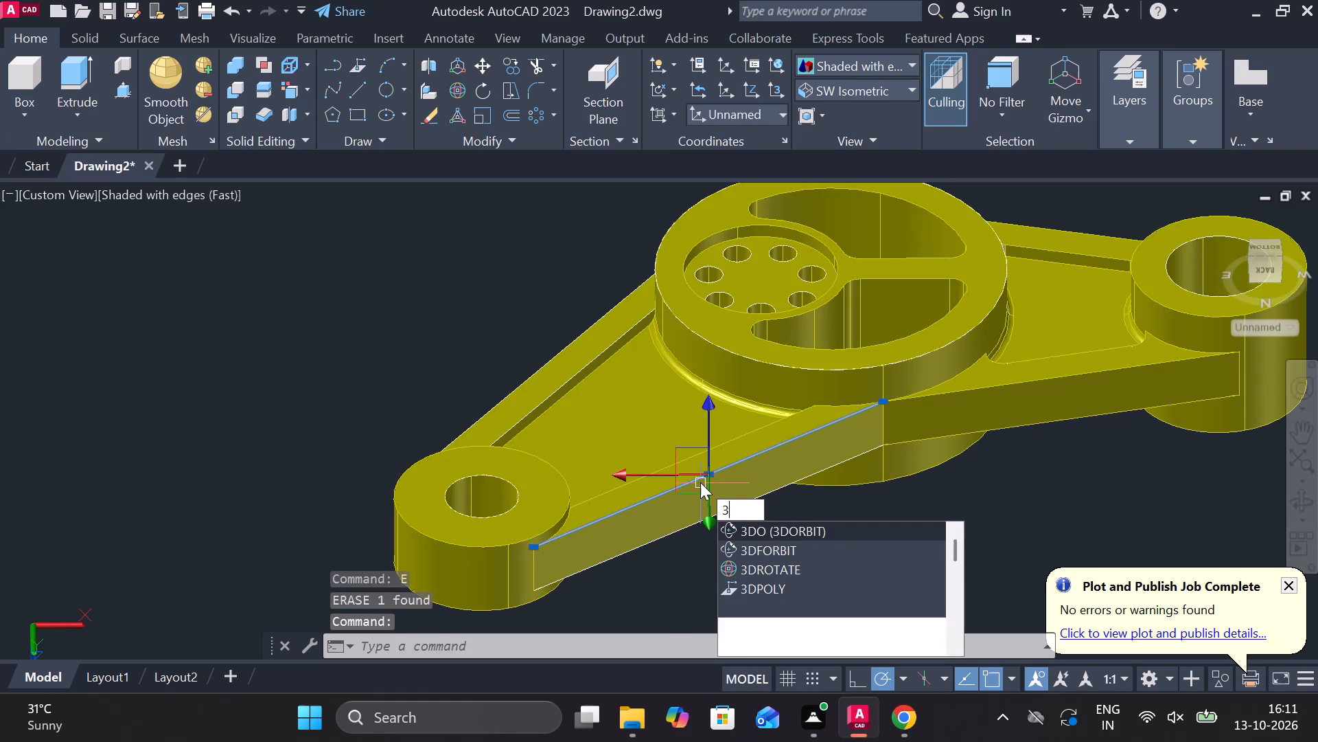
text(e)
key(space)
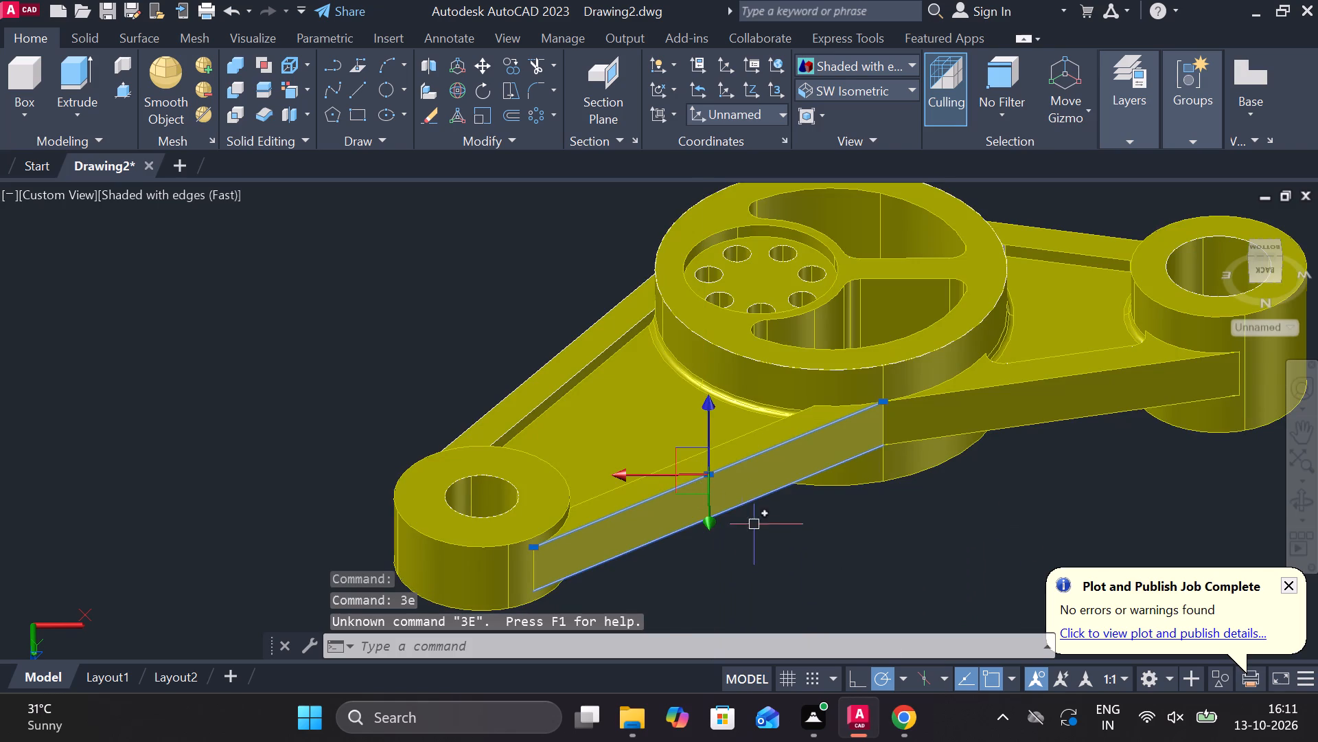
text(e)
key(space)
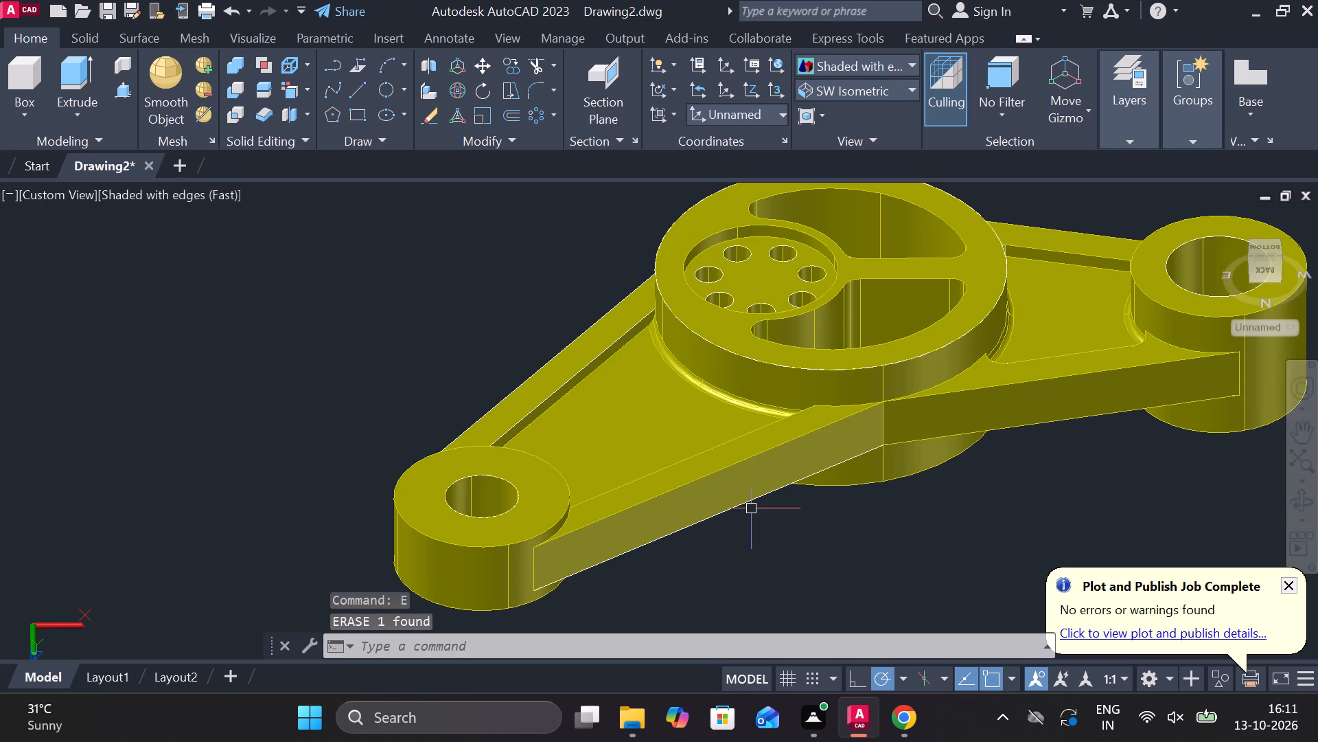
Erase the two overlapping stray lines along the lower edge of the long arm's outer side face.
double_click(732, 508)
key(3)
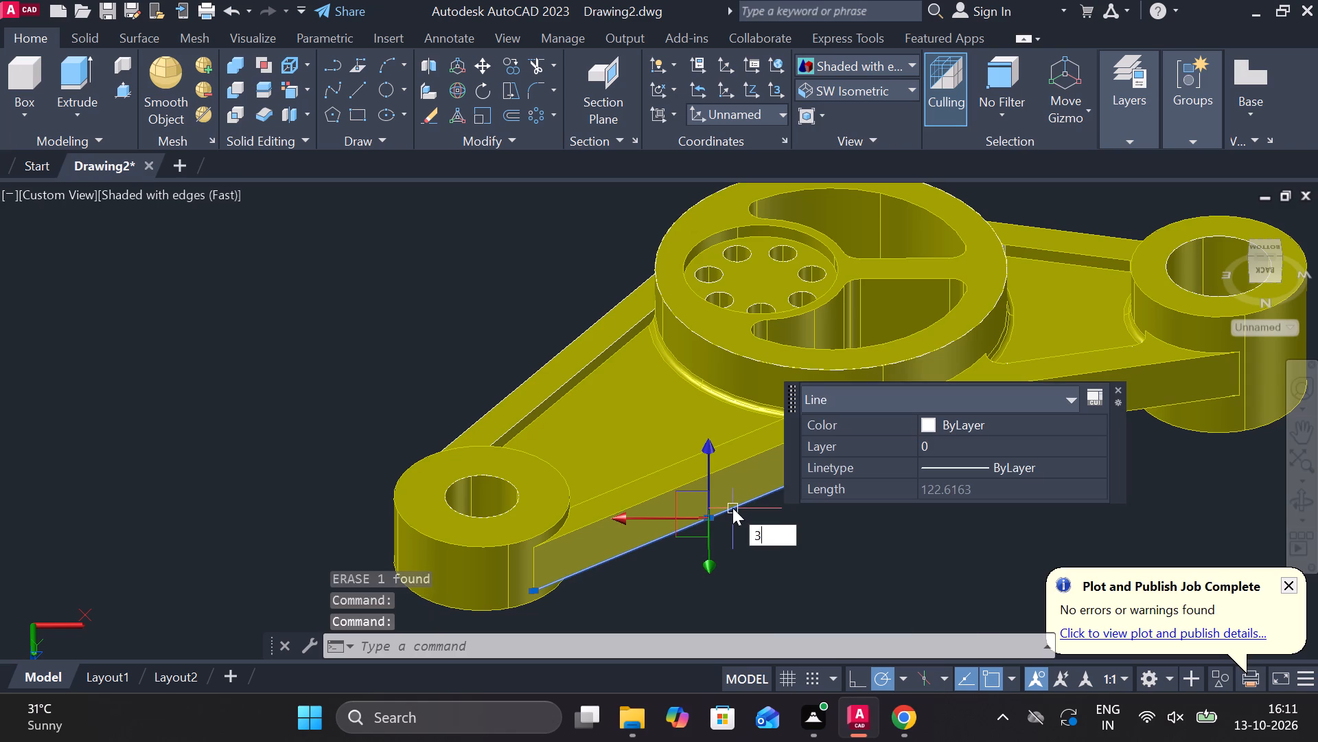
key(BackSpace)
text(e)
key(space)
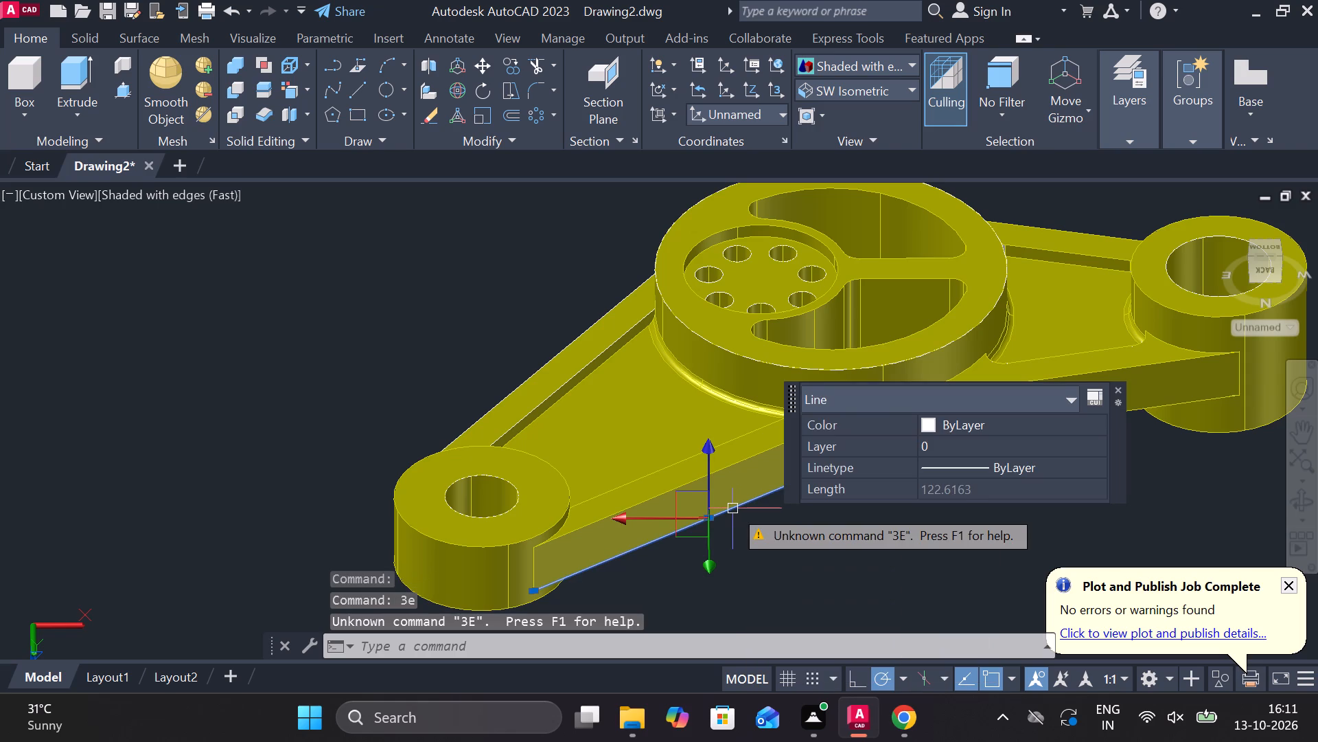
key(space)
key(w)
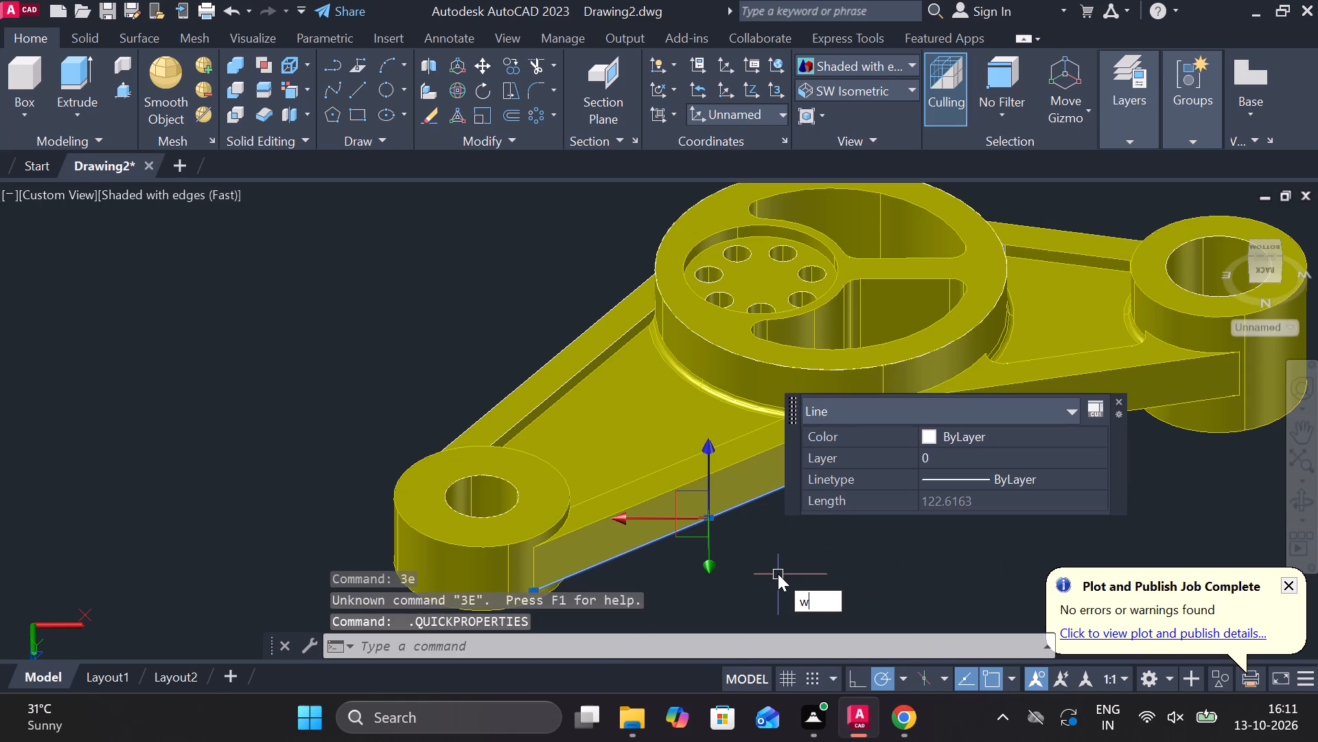
key(BackSpace)
text(e)
key(space)
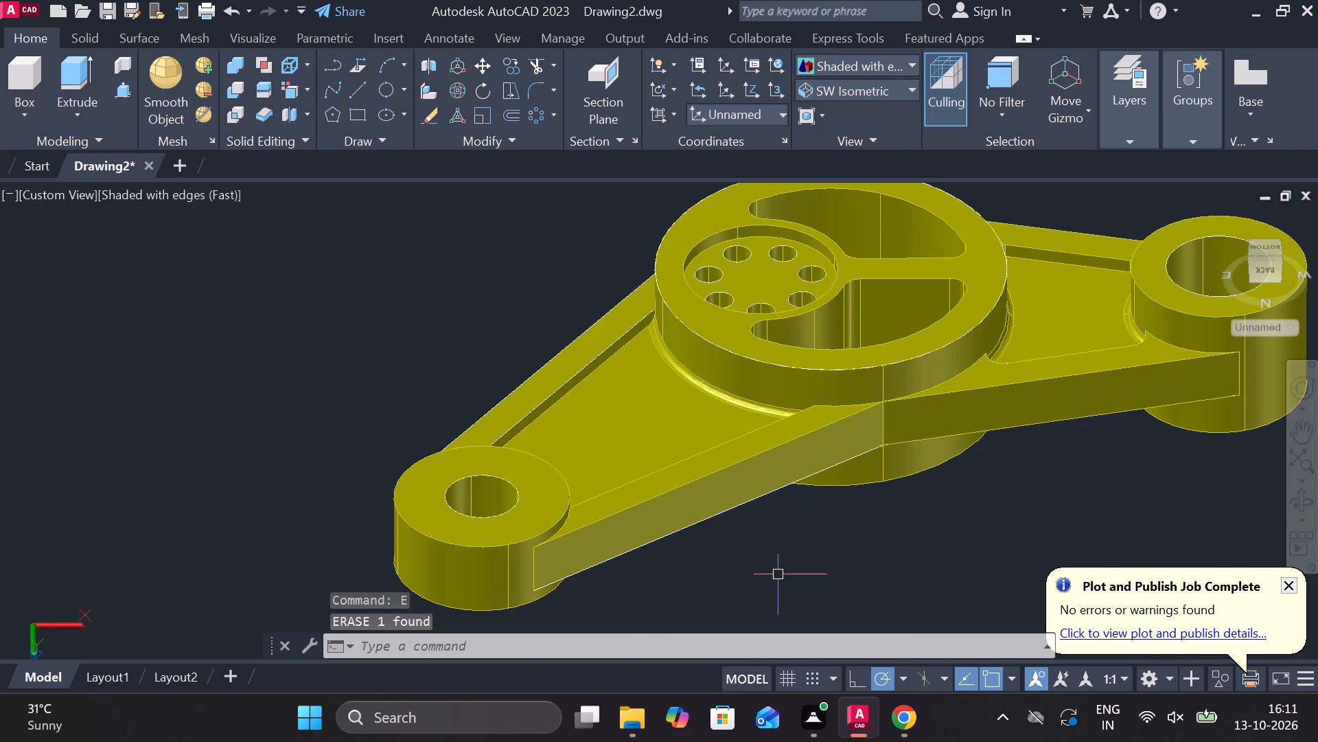
click(671, 533)
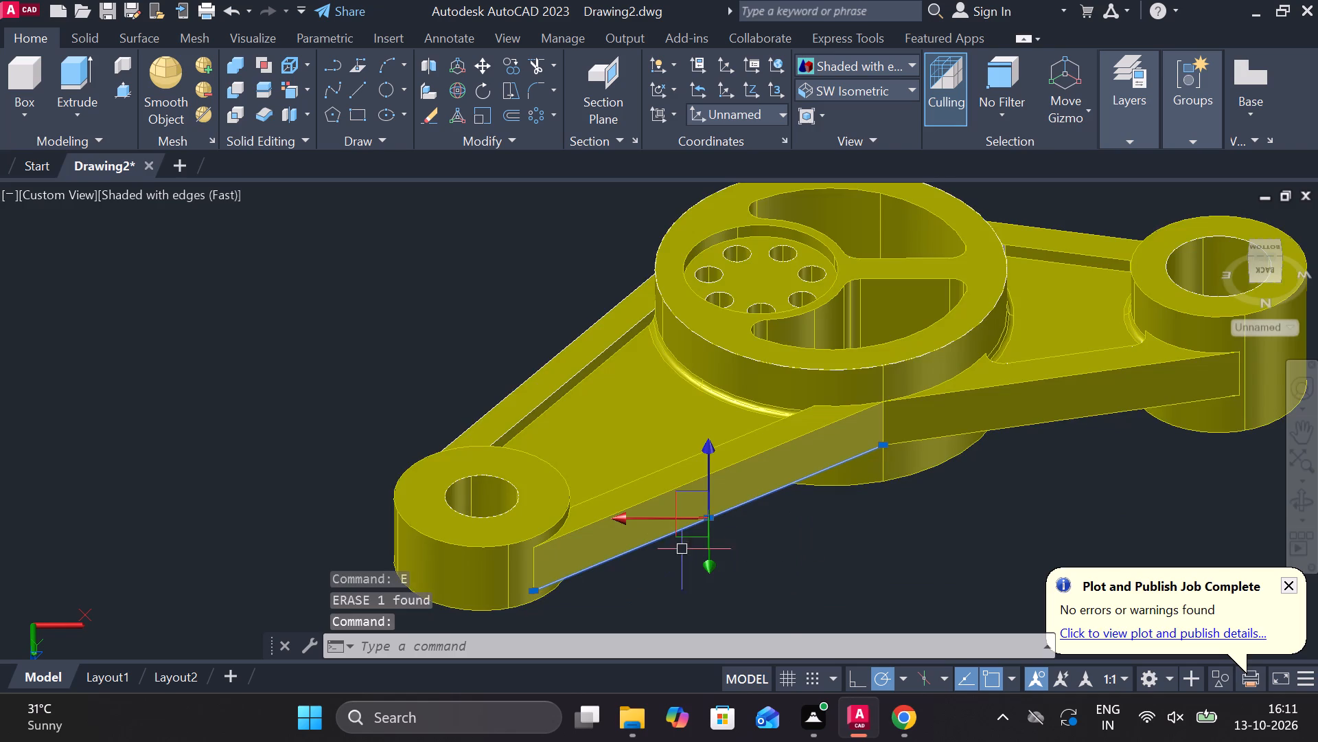
text(e)
key(space)
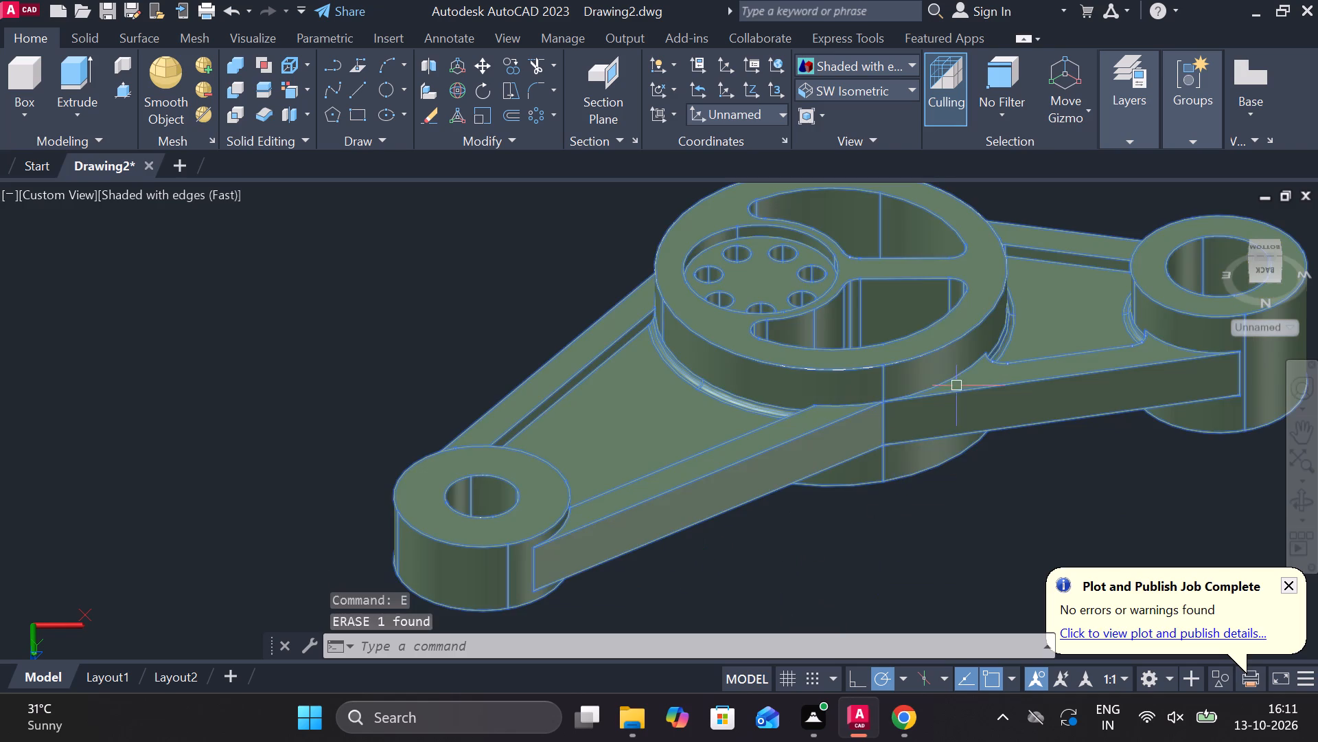
Erase the stray circle lying on the outer rim of the central hub's top face.
scroll(803, 402, up, 1)
scroll(888, 387, up, 1)
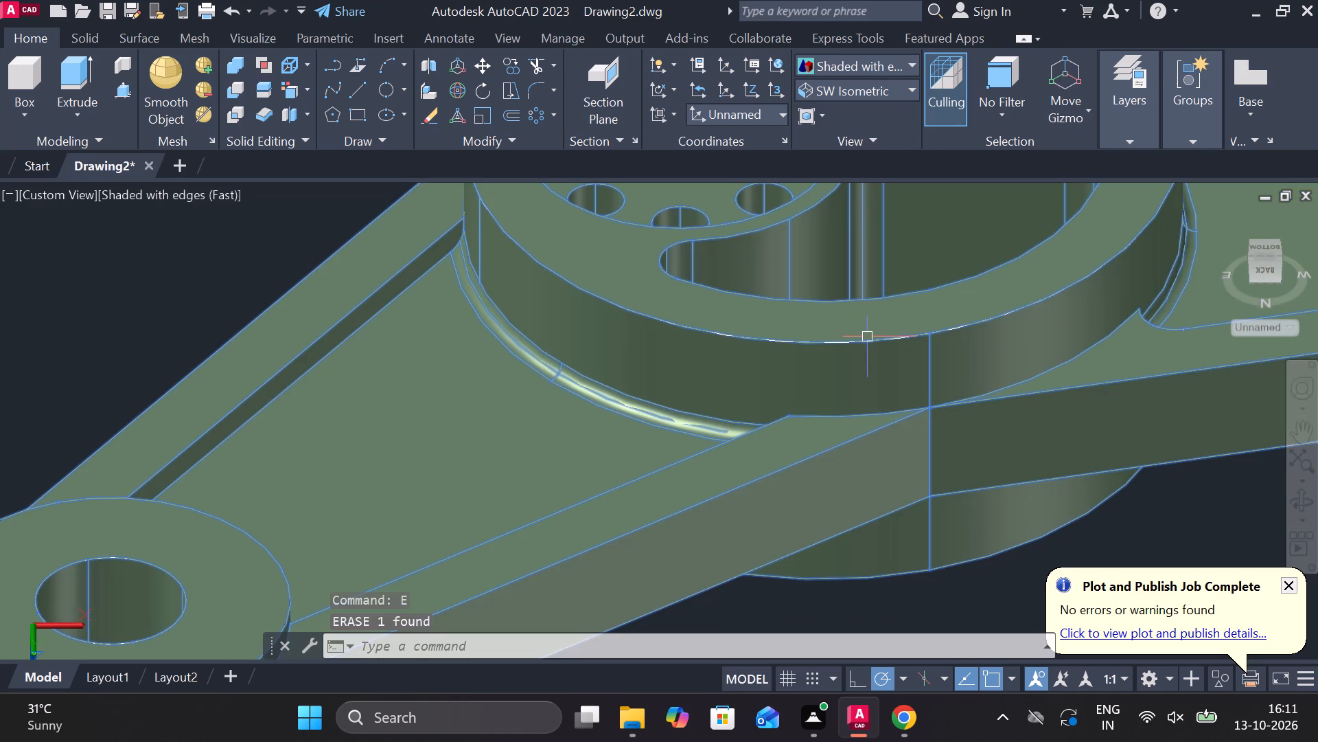
scroll(867, 339, up, 2)
scroll(863, 345, down, 4)
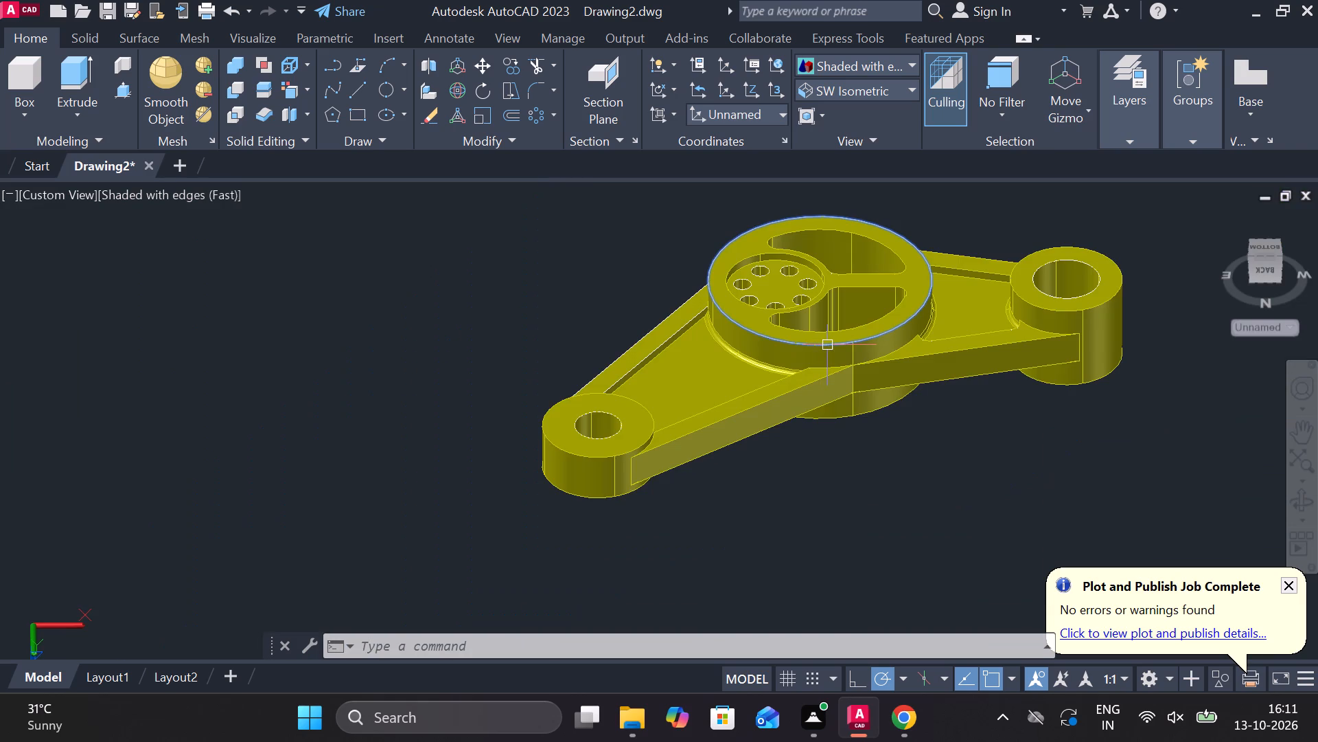
click(827, 344)
text(e)
key(space)
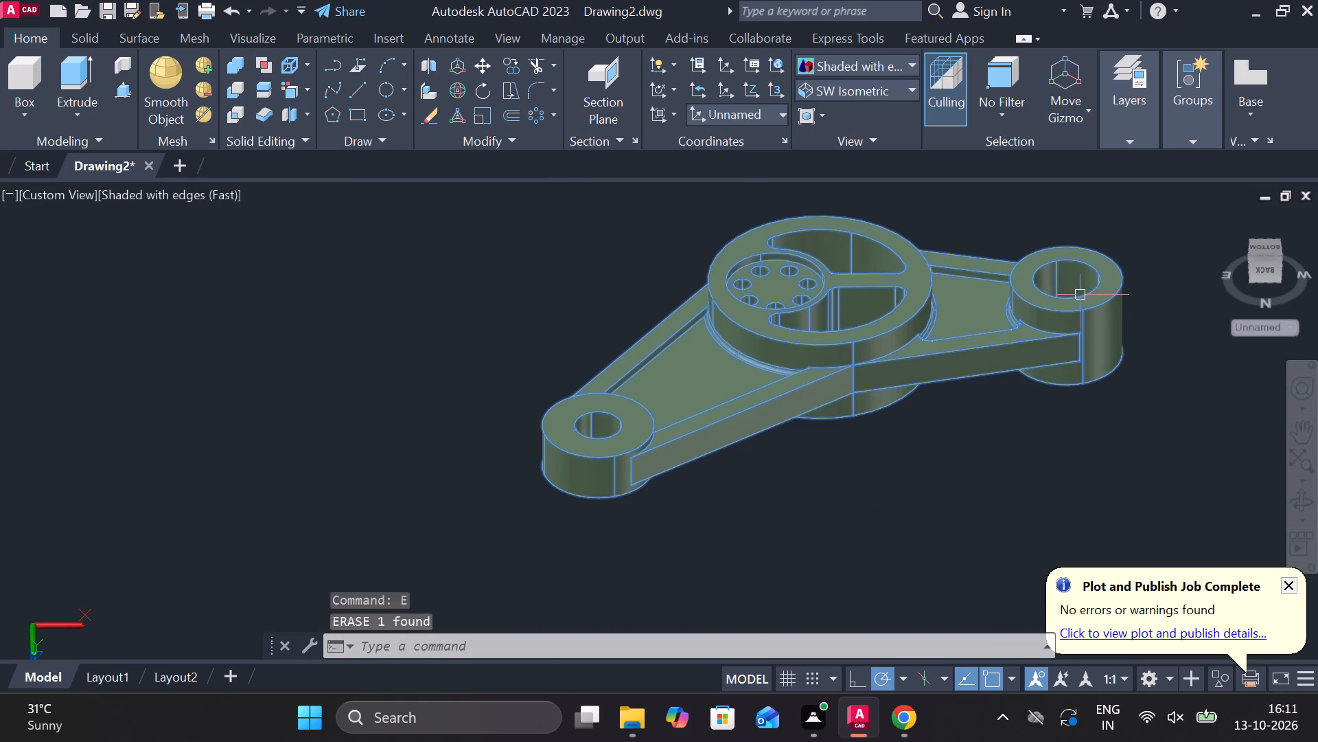
Erase the stray circle lying on the bore rim of the short arm's end boss.
scroll(1080, 294, up, 3)
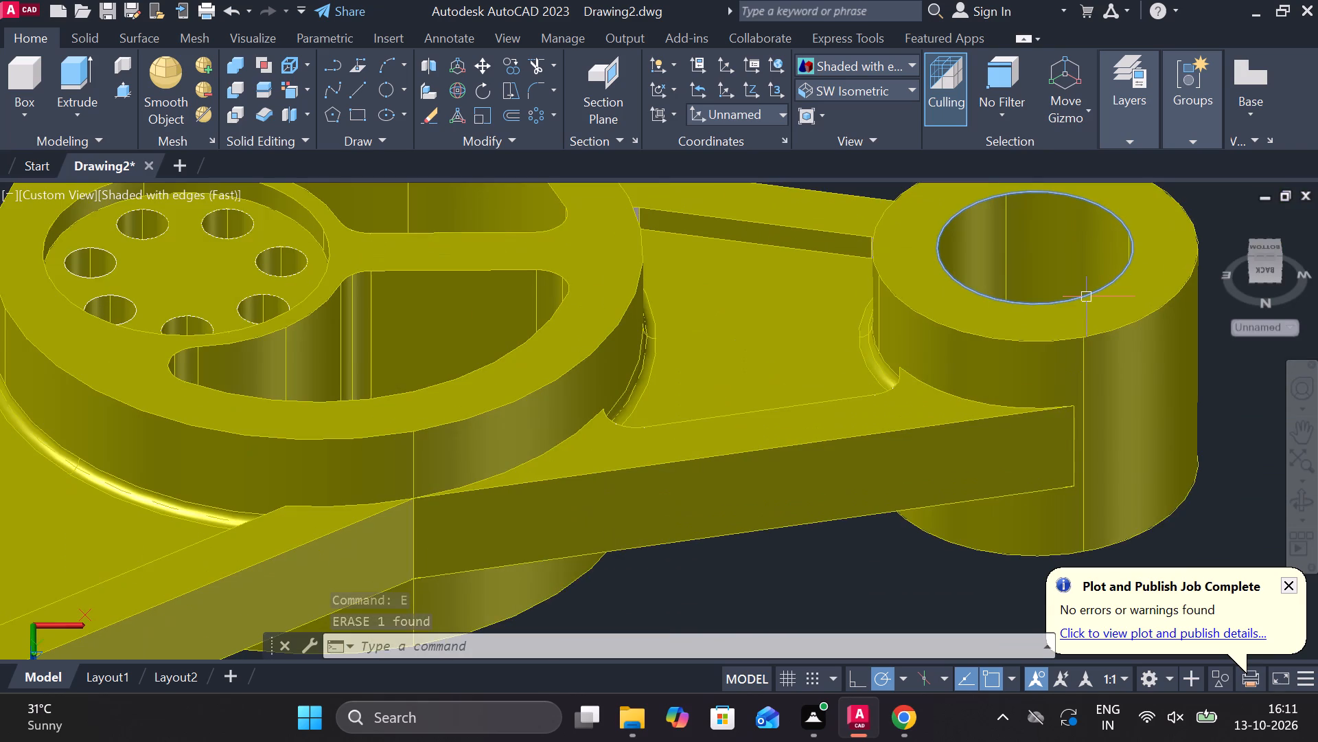
click(1086, 296)
text(e)
key(space)
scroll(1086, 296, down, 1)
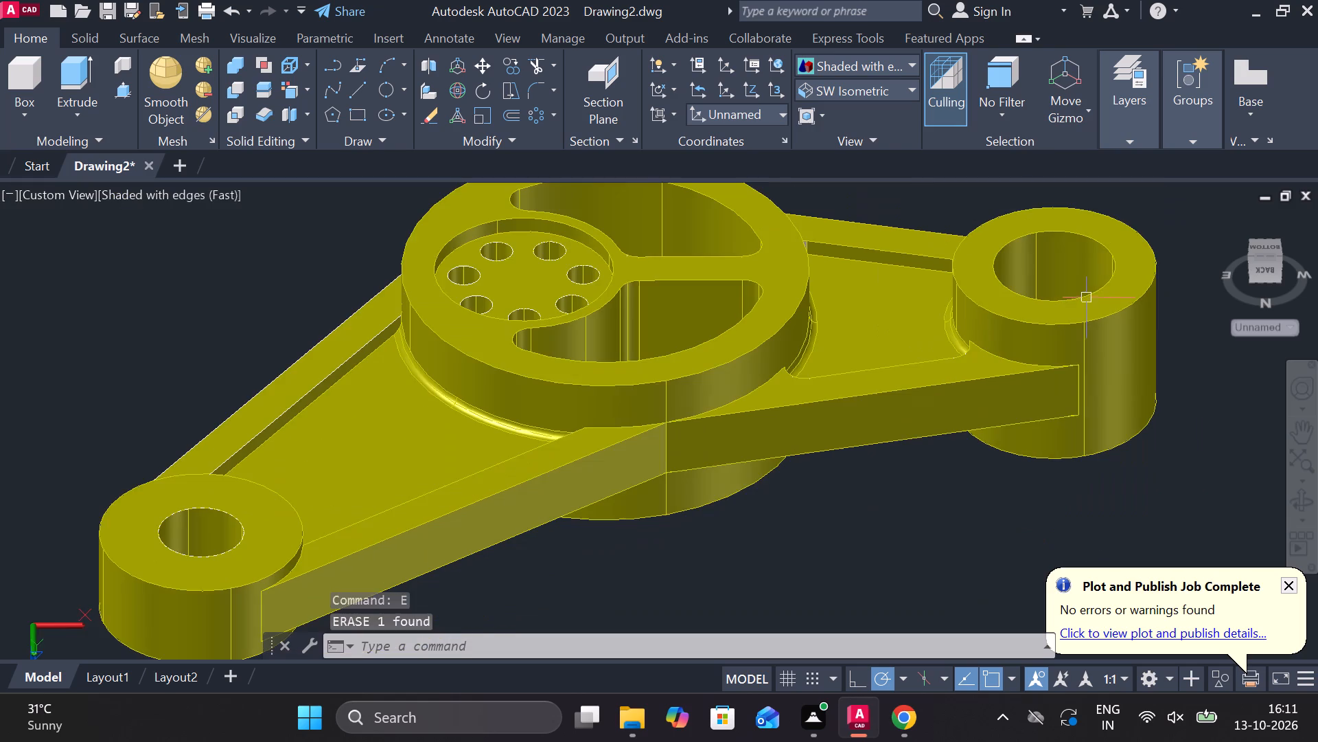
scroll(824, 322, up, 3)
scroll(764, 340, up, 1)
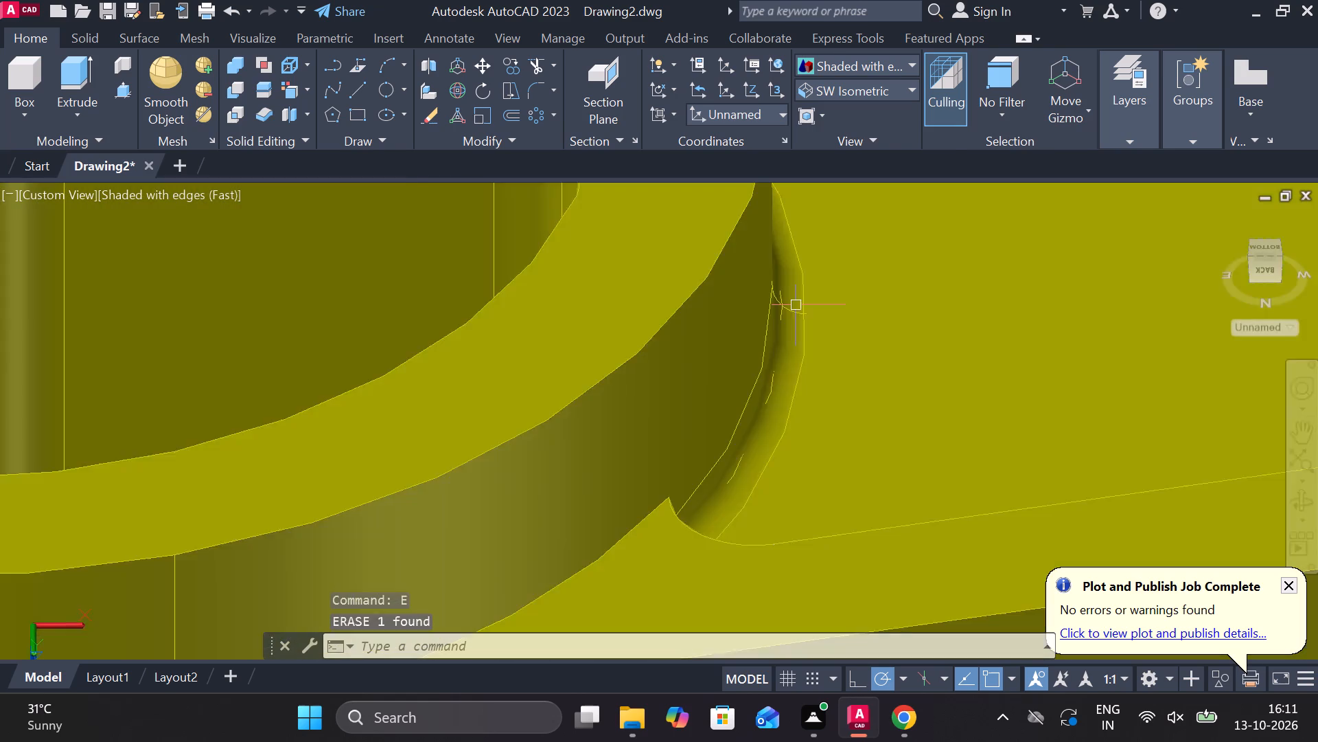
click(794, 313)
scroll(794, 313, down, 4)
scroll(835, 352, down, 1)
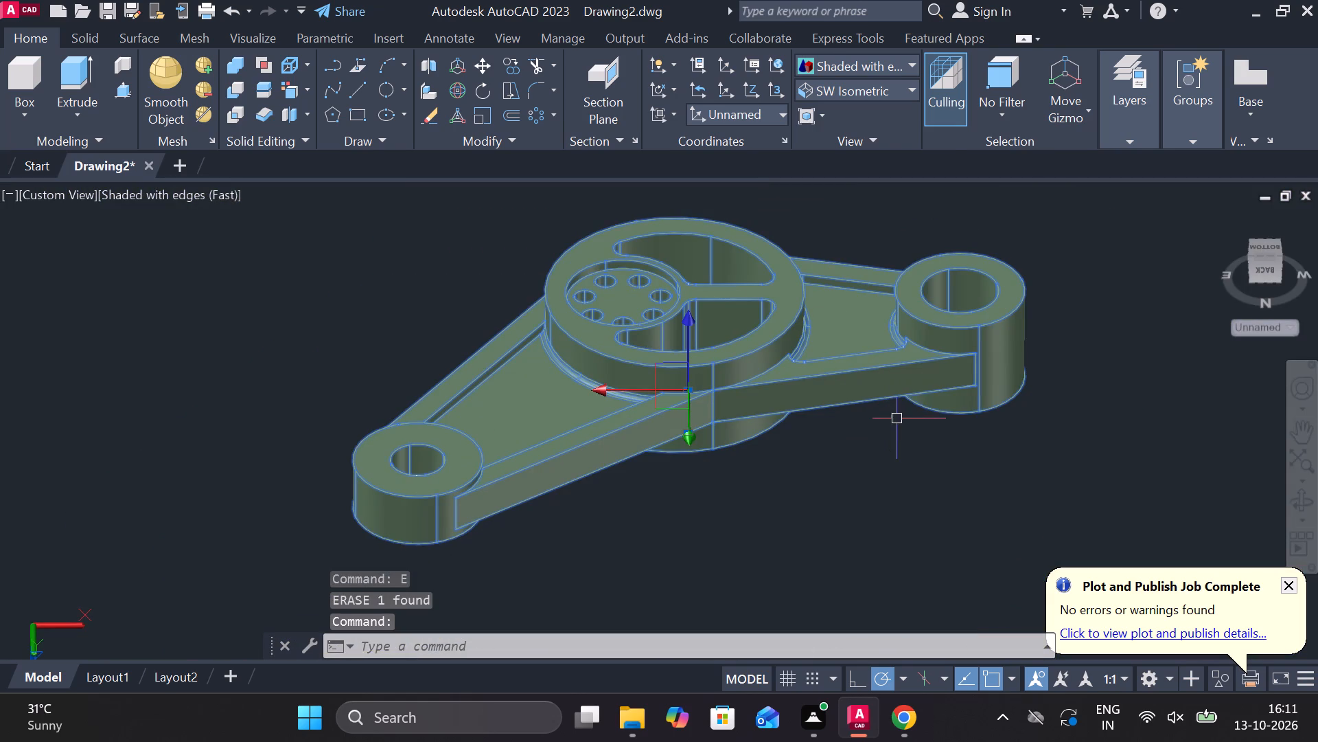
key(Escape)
On the bracket's opposite face, erase the stray line along the long arm's recess edge beside the outer side face.
shift+middle_drag(911, 455, 822, 357)
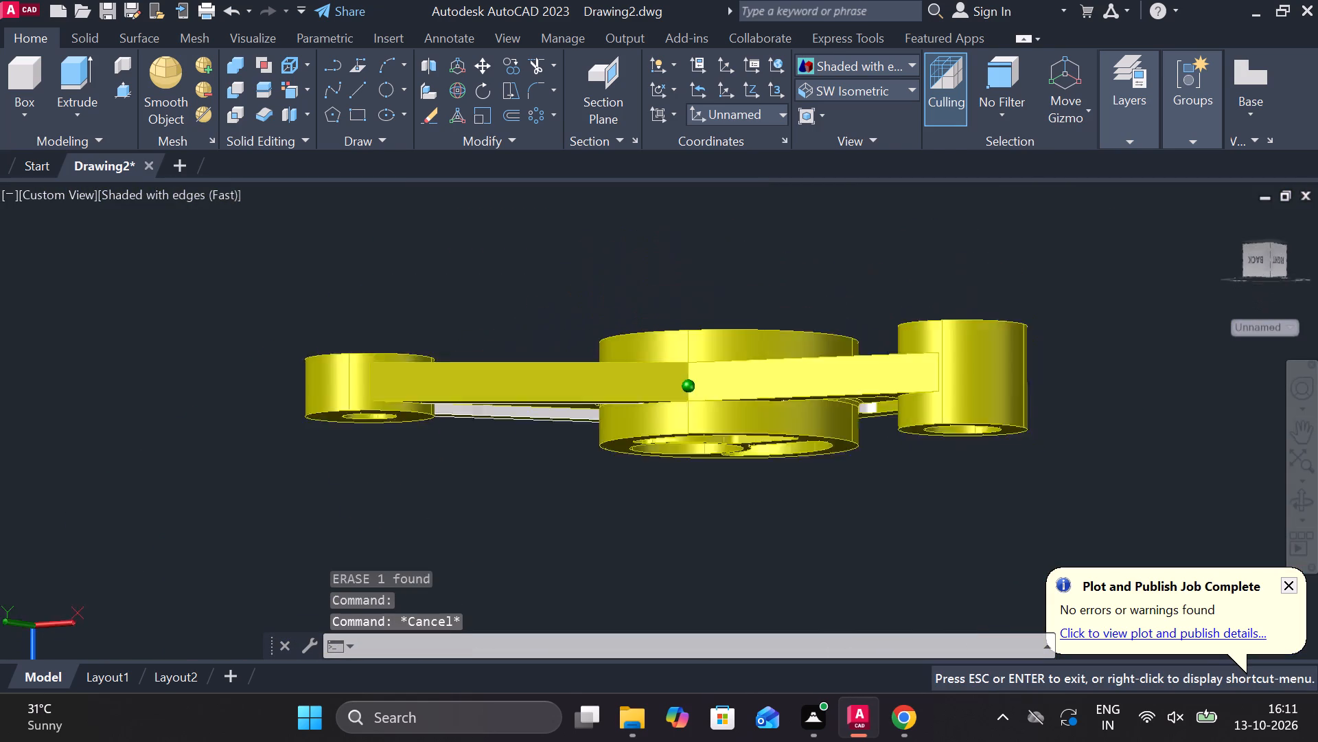
shift+middle_drag(822, 357, 793, 302)
shift+middle_click(791, 300)
scroll(539, 427, up, 1)
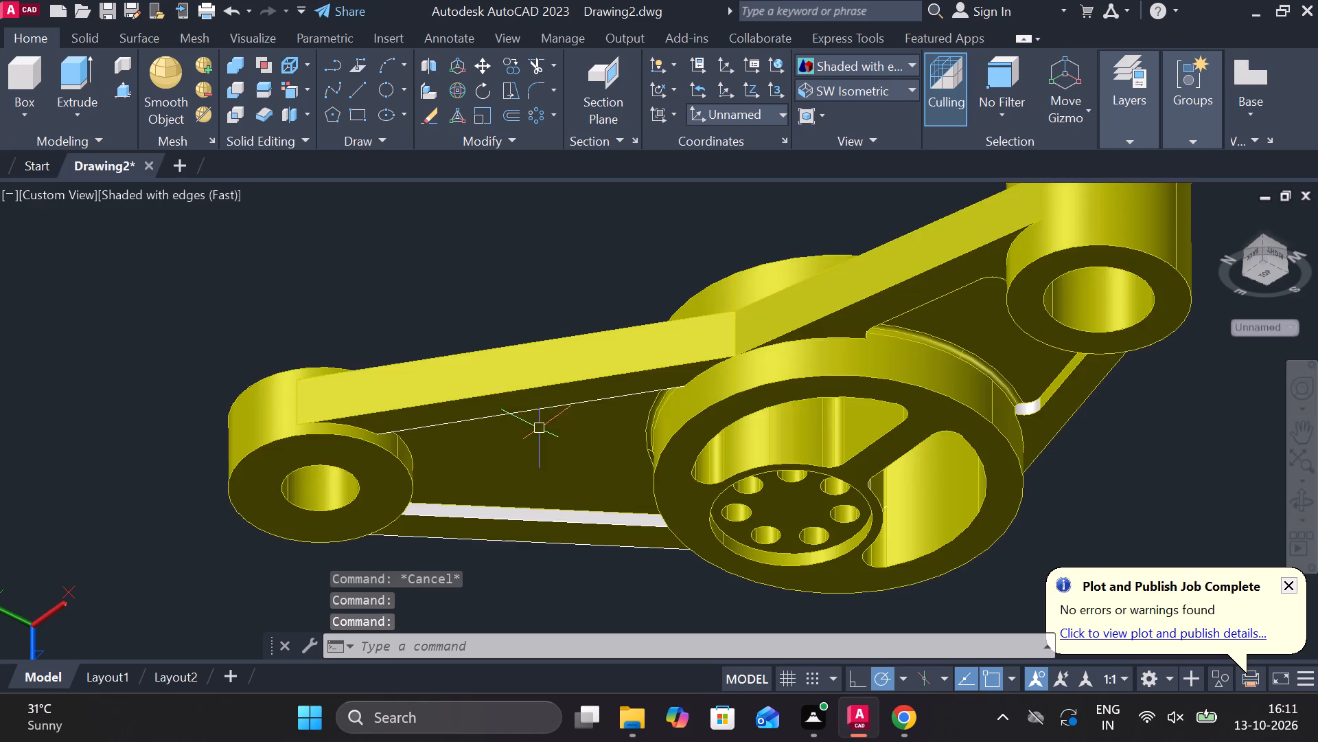
scroll(551, 405, up, 4)
click(608, 410)
scroll(613, 410, down, 3)
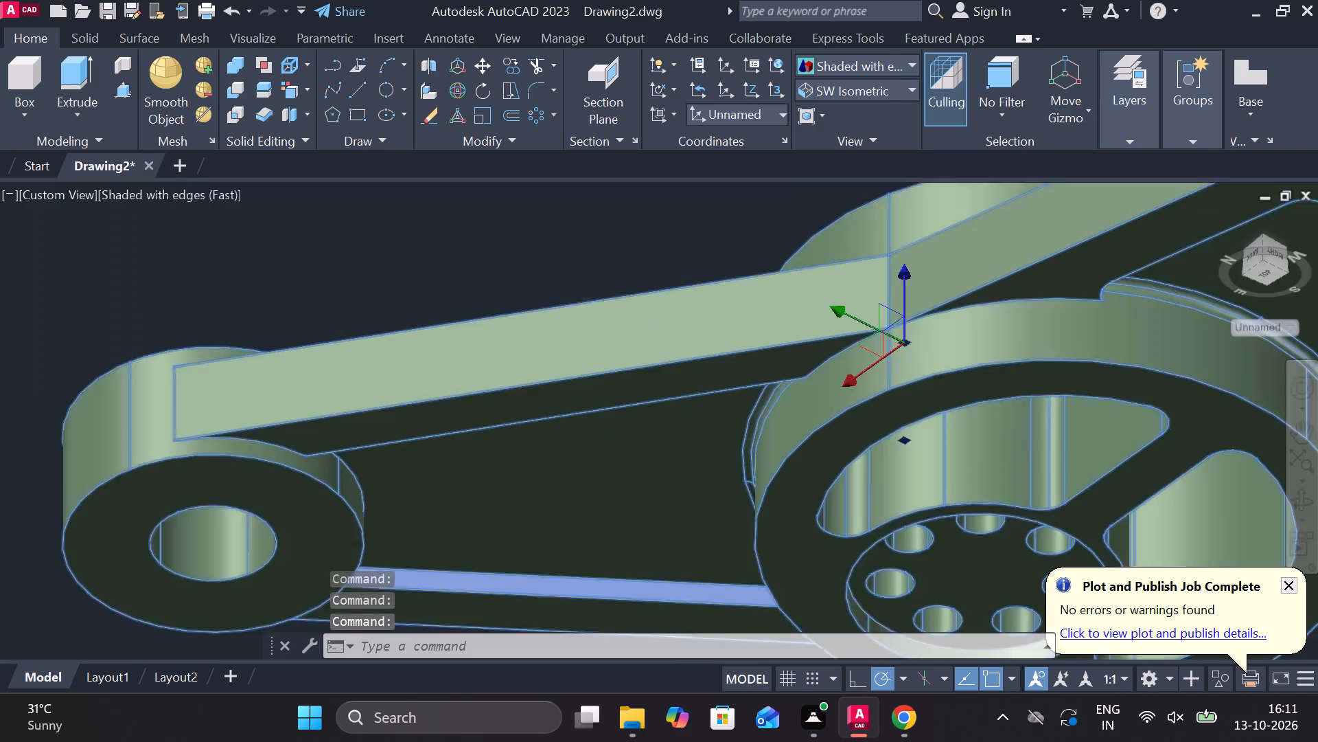
key(Escape)
click(616, 409)
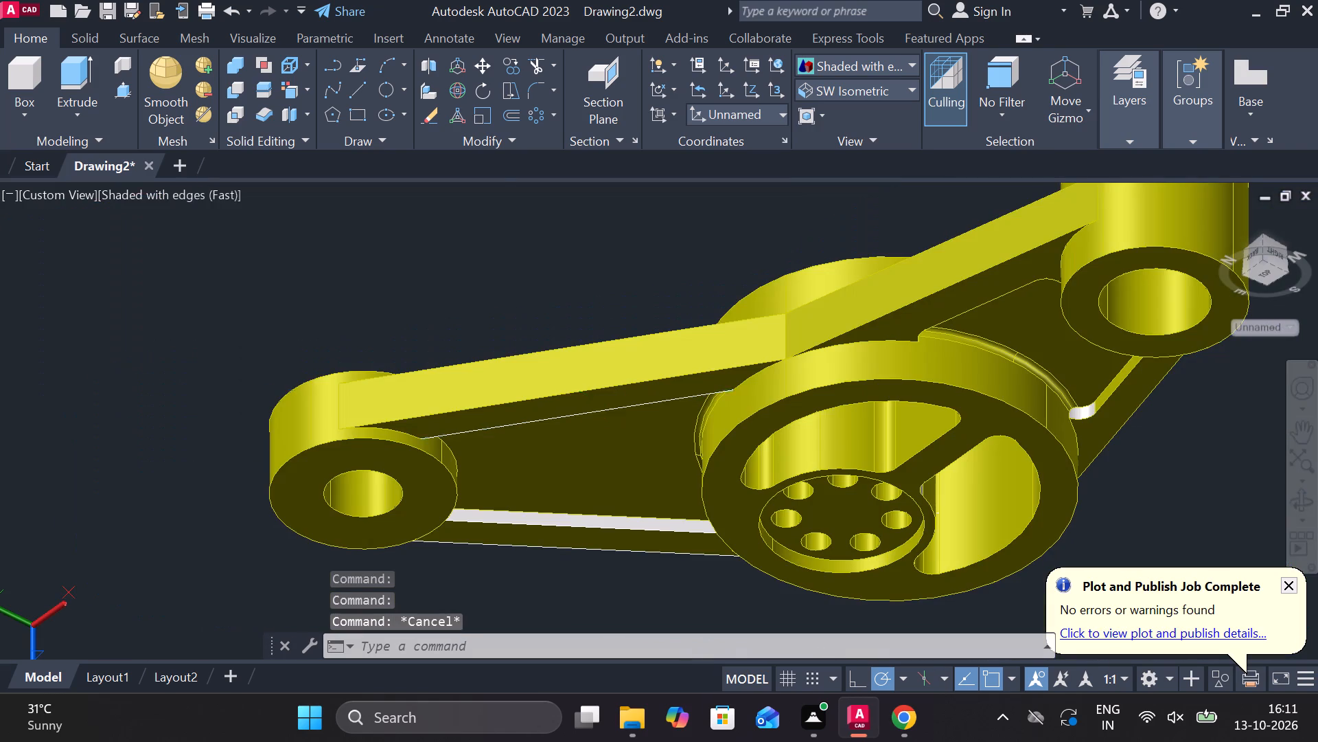
text(e)
key(space)
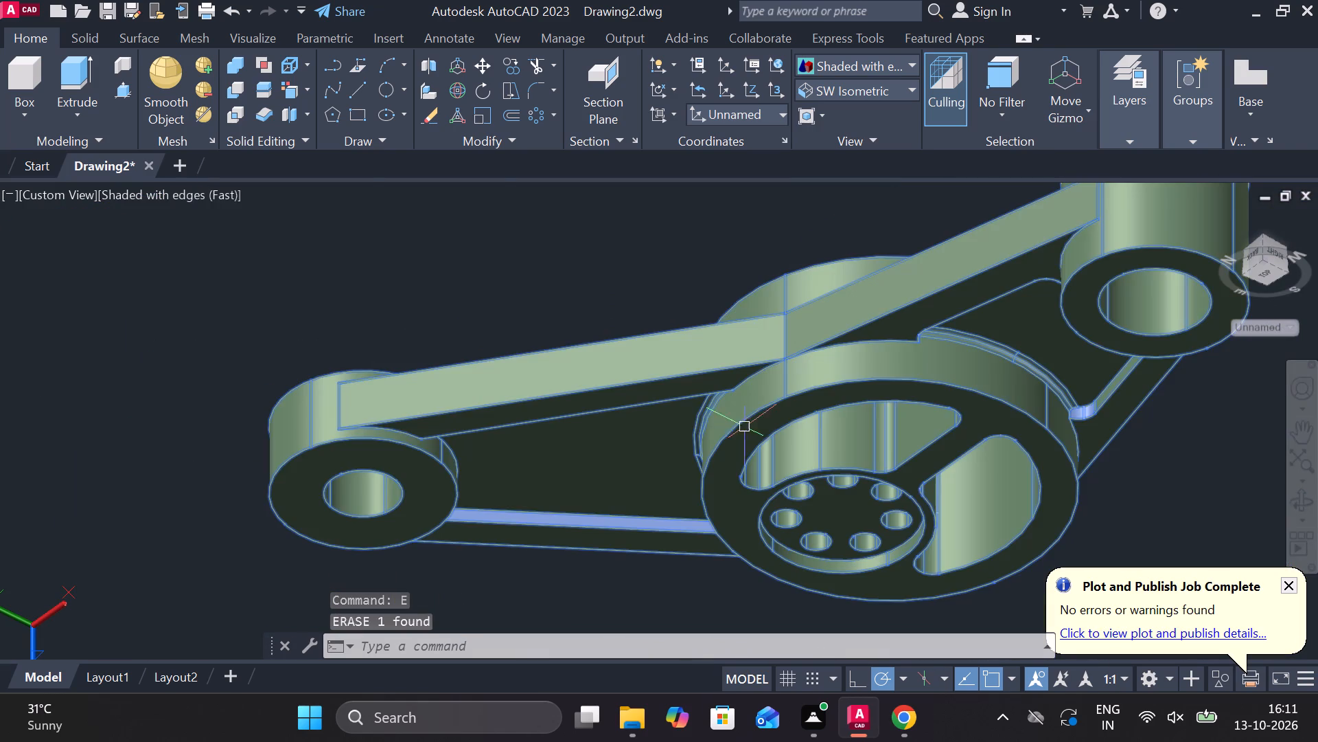
Color the remaining white faces, the long arm's recess wall, short arm's recess corner wall and hub opening wall, with index color 52.
click(297, 89)
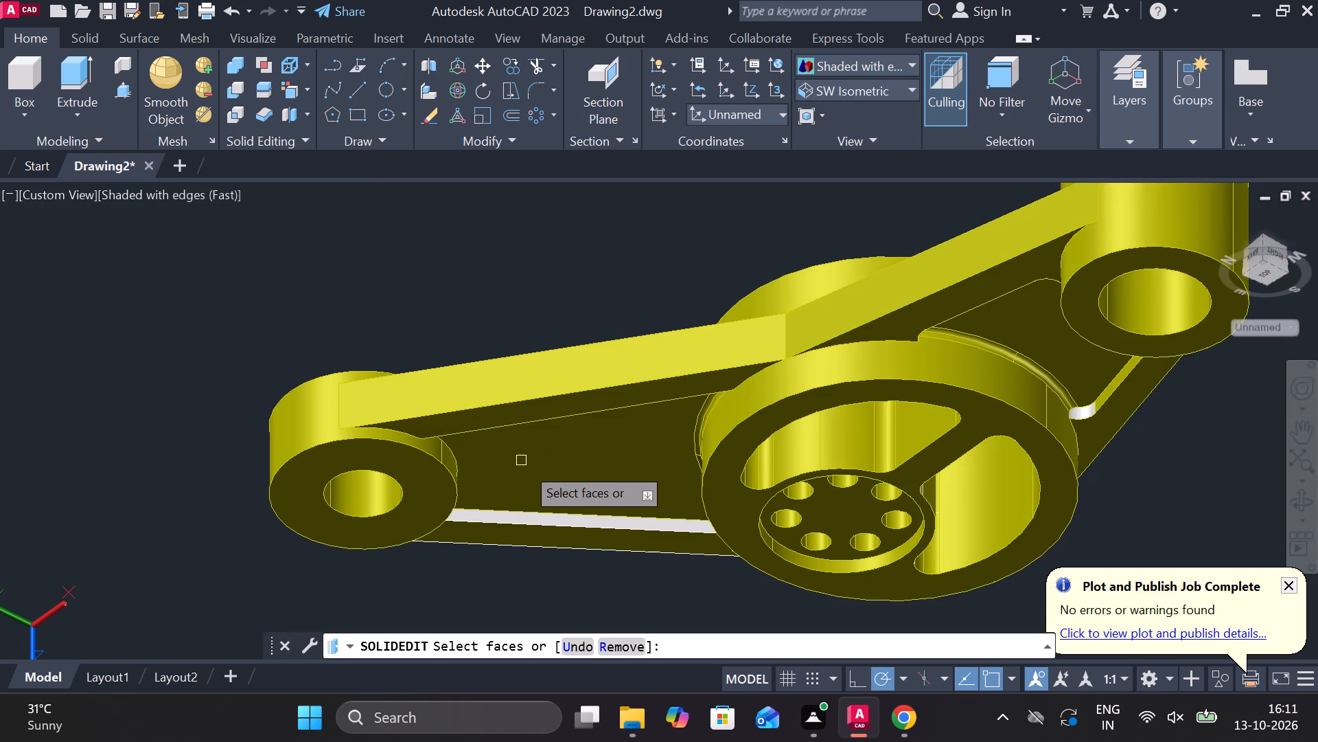
click(530, 511)
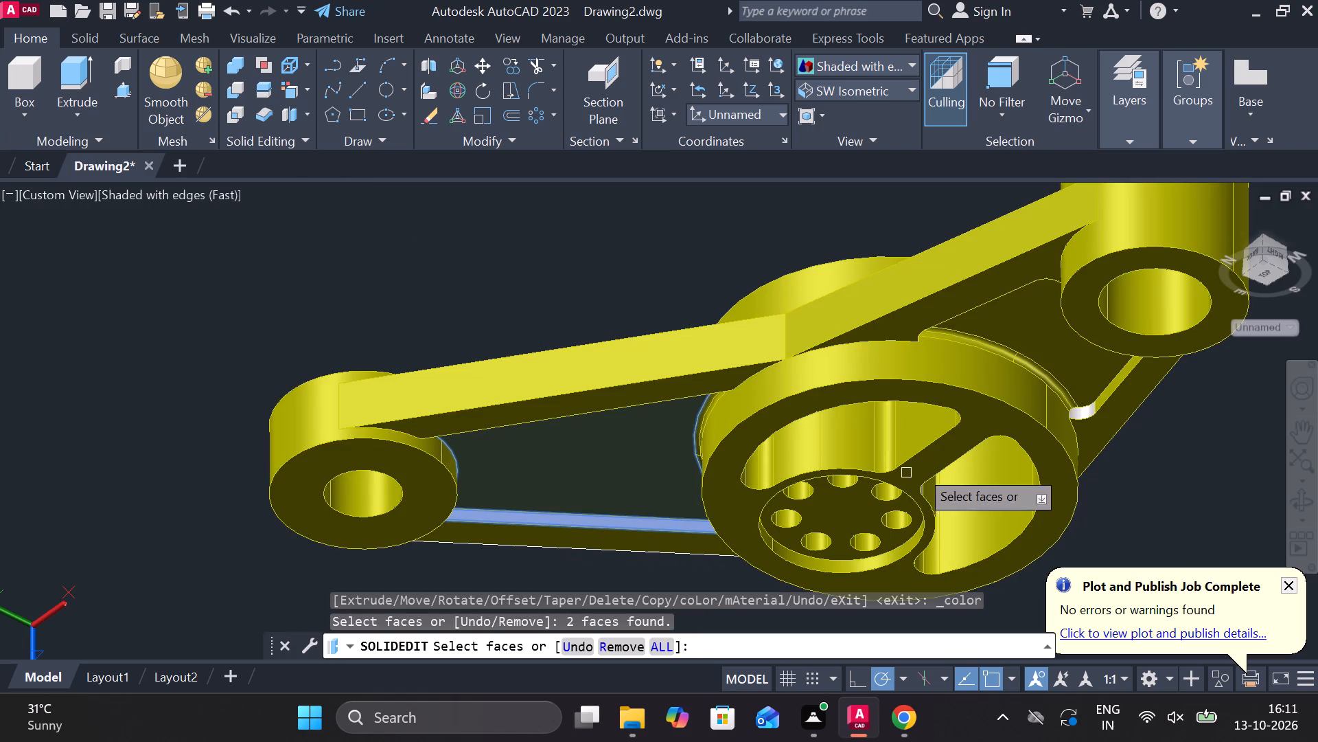
click(1080, 414)
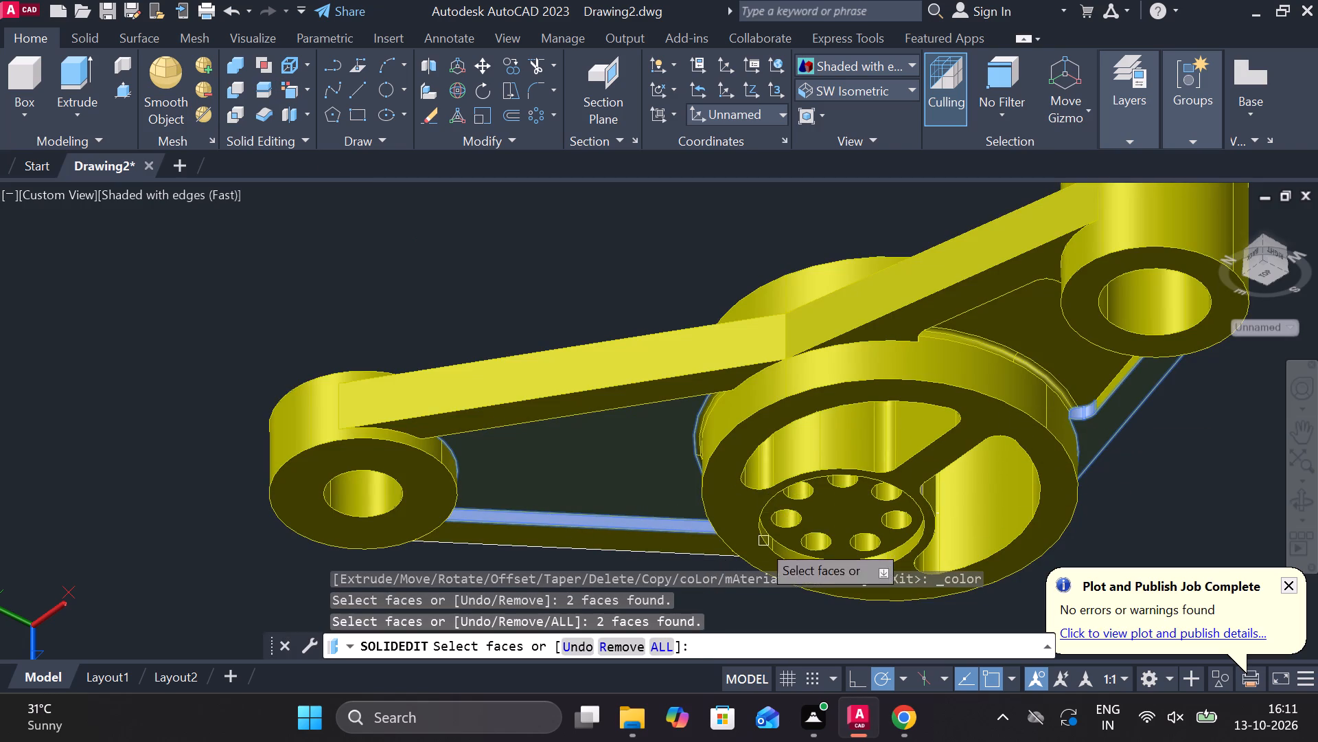
scroll(765, 505, down, 1)
shift+middle_drag(778, 497, 577, 517)
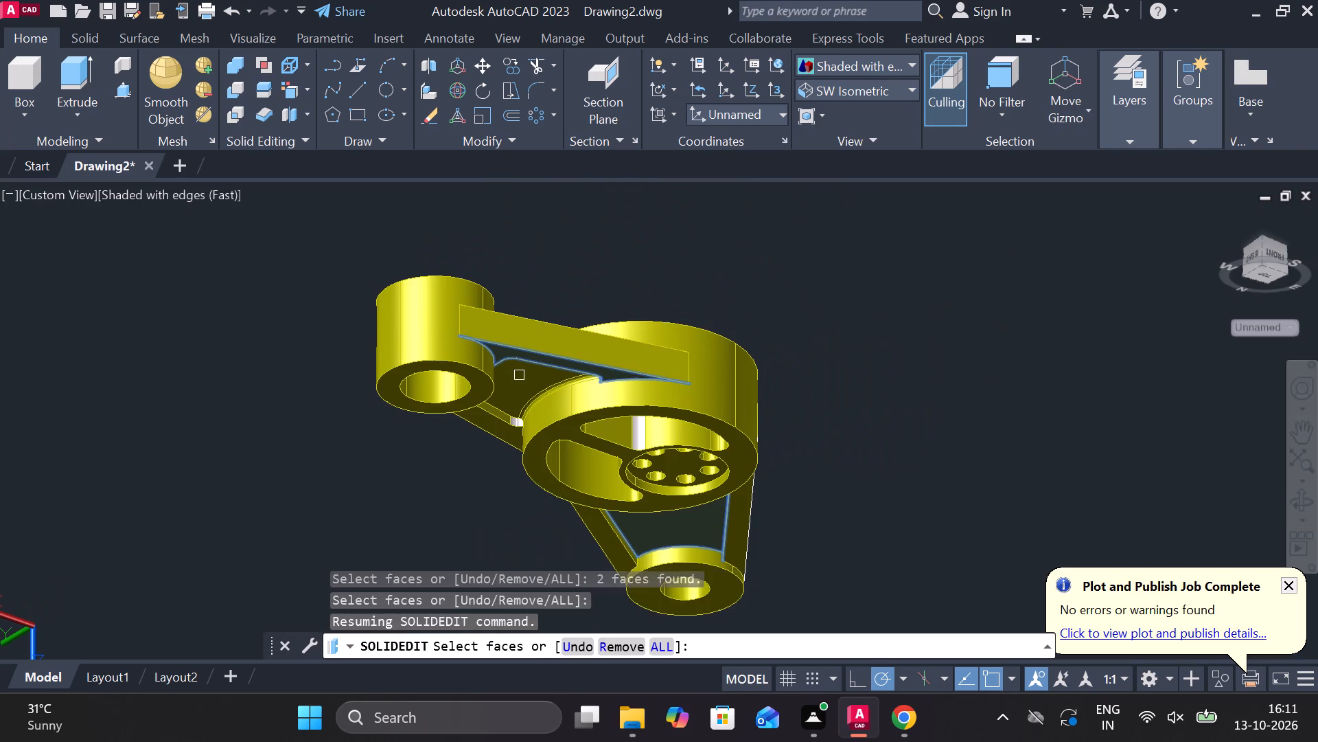
scroll(513, 363, up, 2)
scroll(513, 426, up, 2)
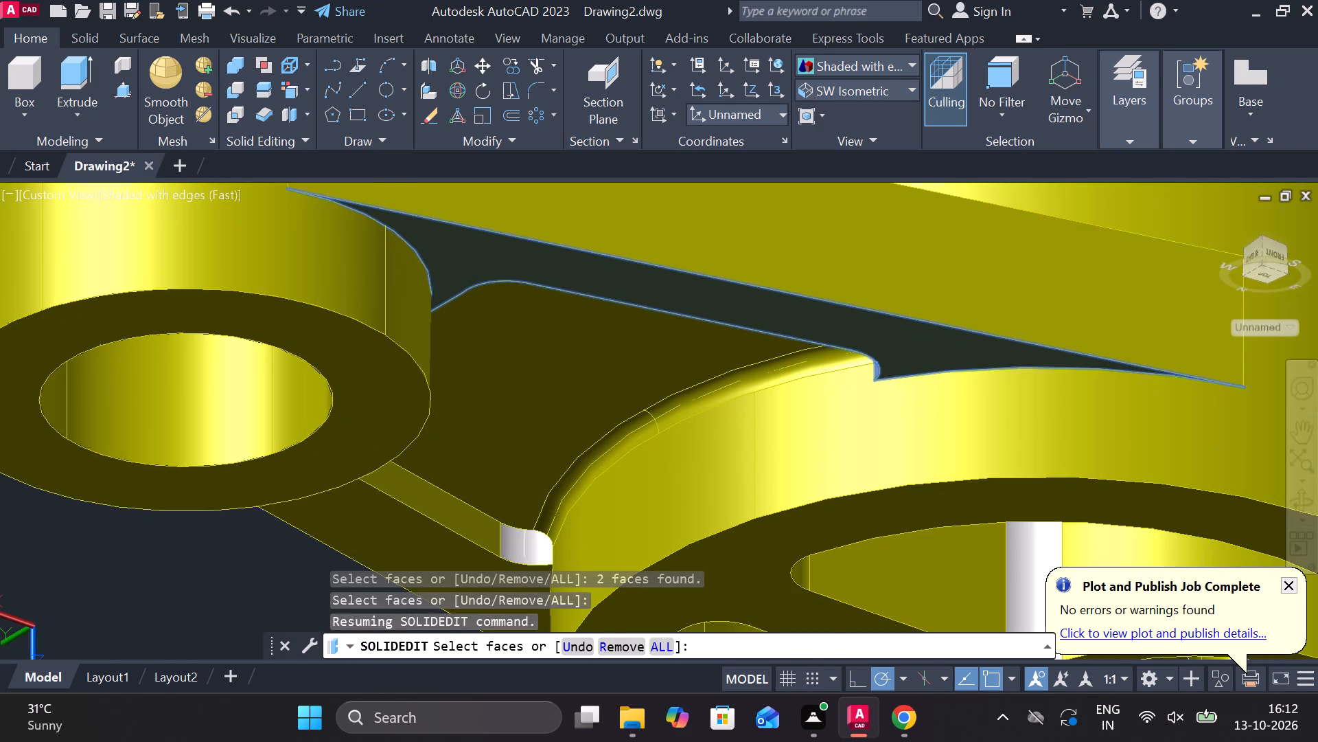
click(536, 553)
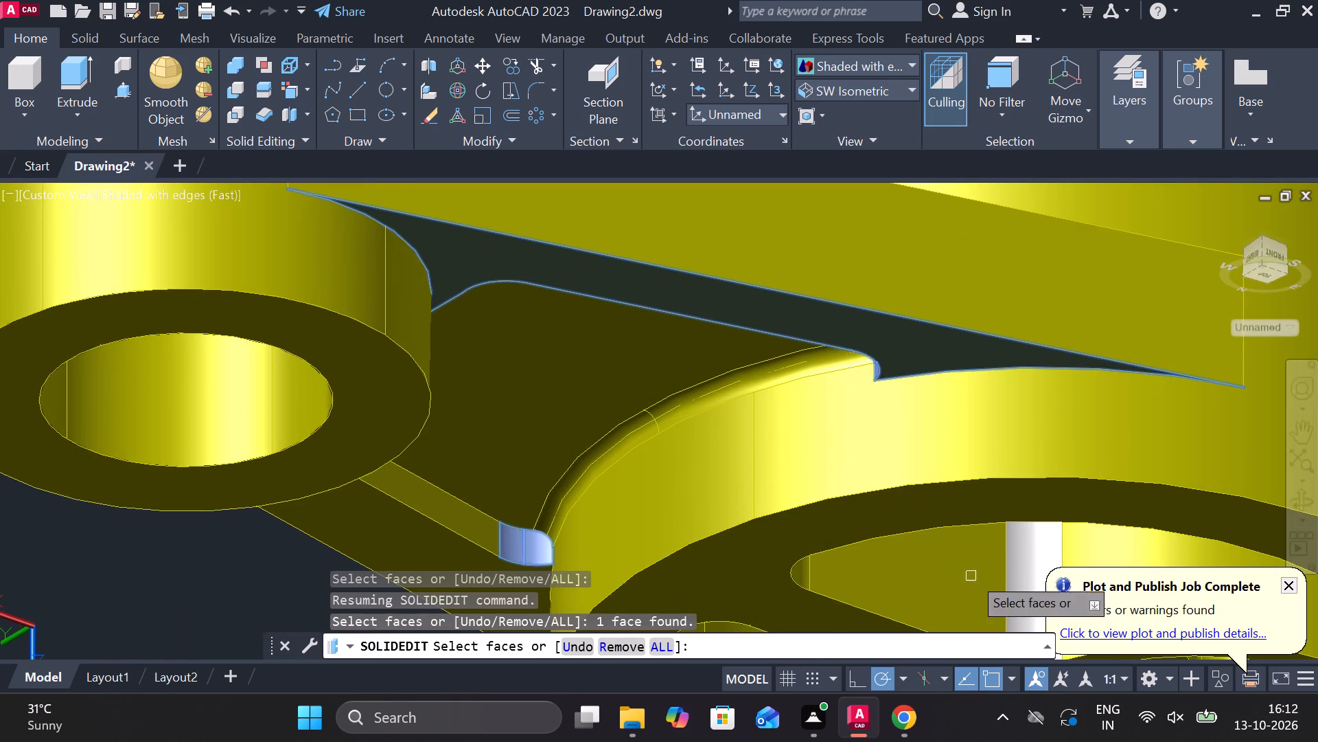
click(1006, 551)
scroll(986, 544, down, 2)
middle_drag(969, 542, 733, 409)
scroll(783, 437, down, 1)
shift+middle_drag(862, 541, 590, 532)
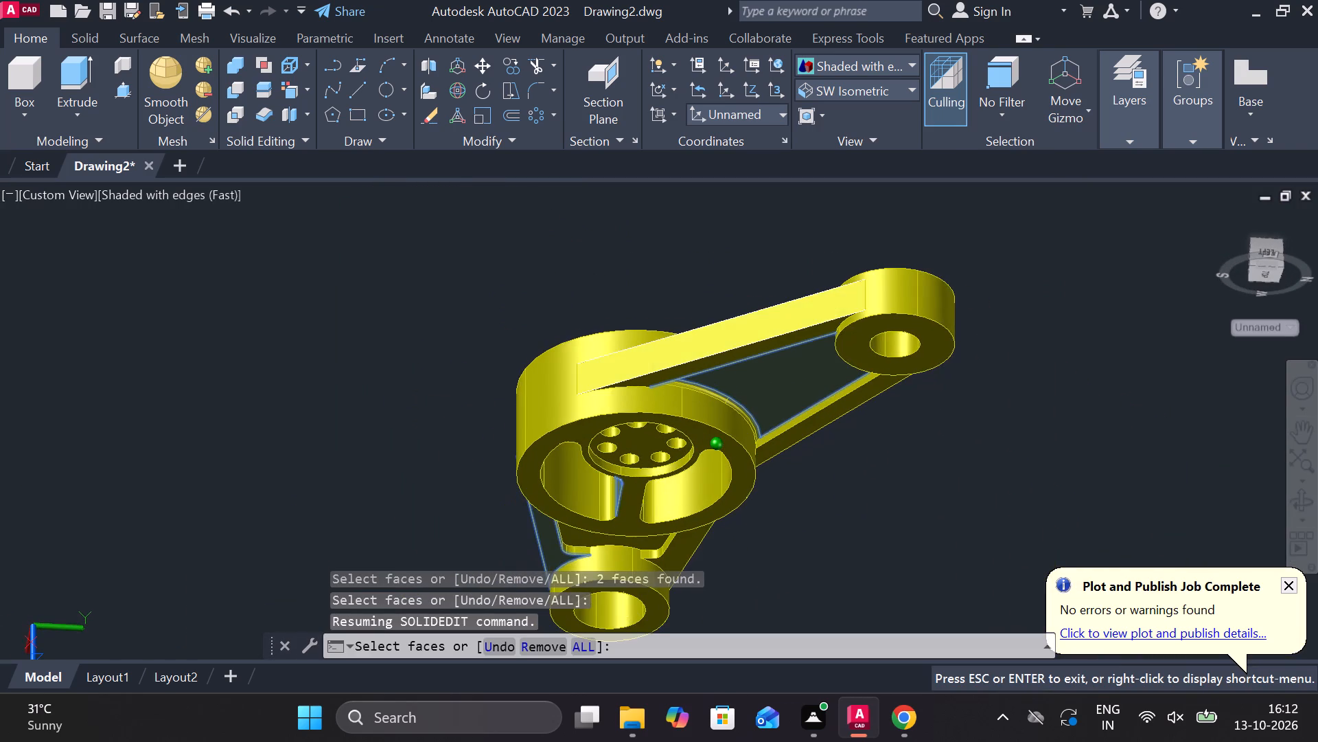
shift+middle_drag(590, 532, 789, 582)
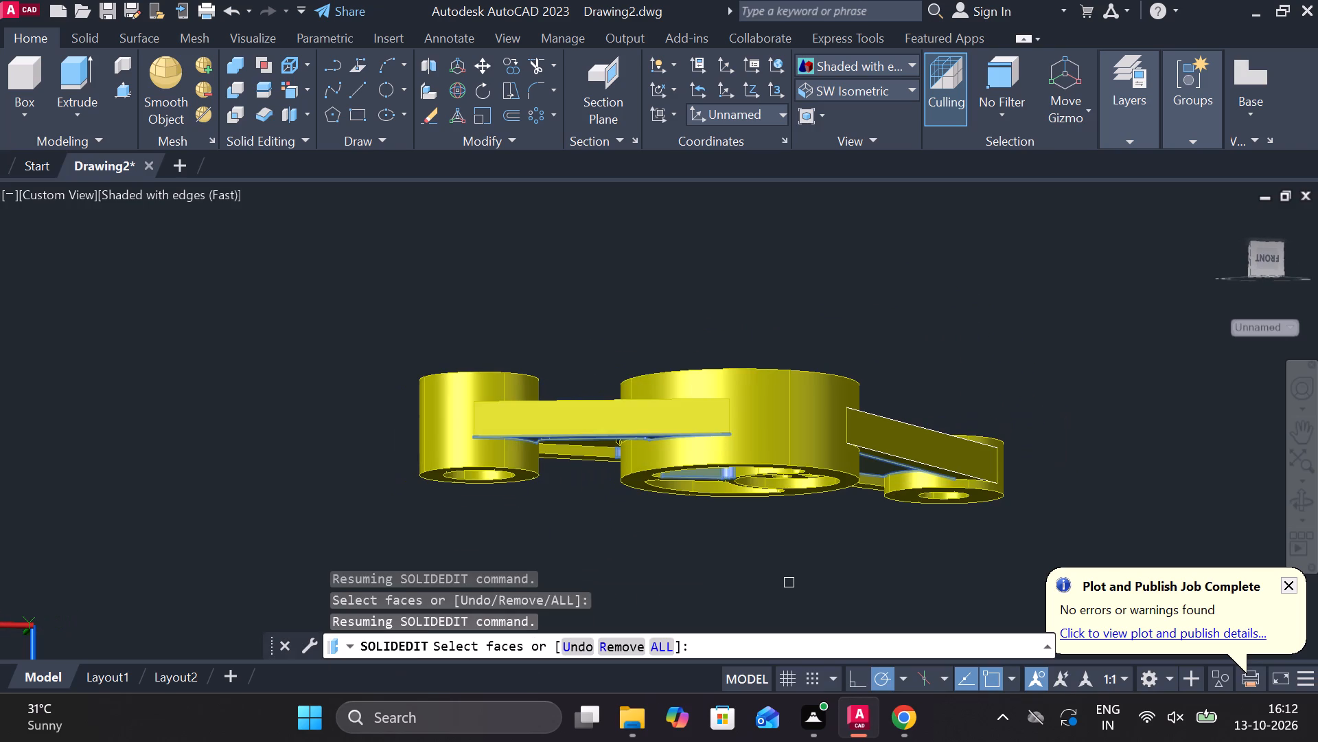
key(Return)
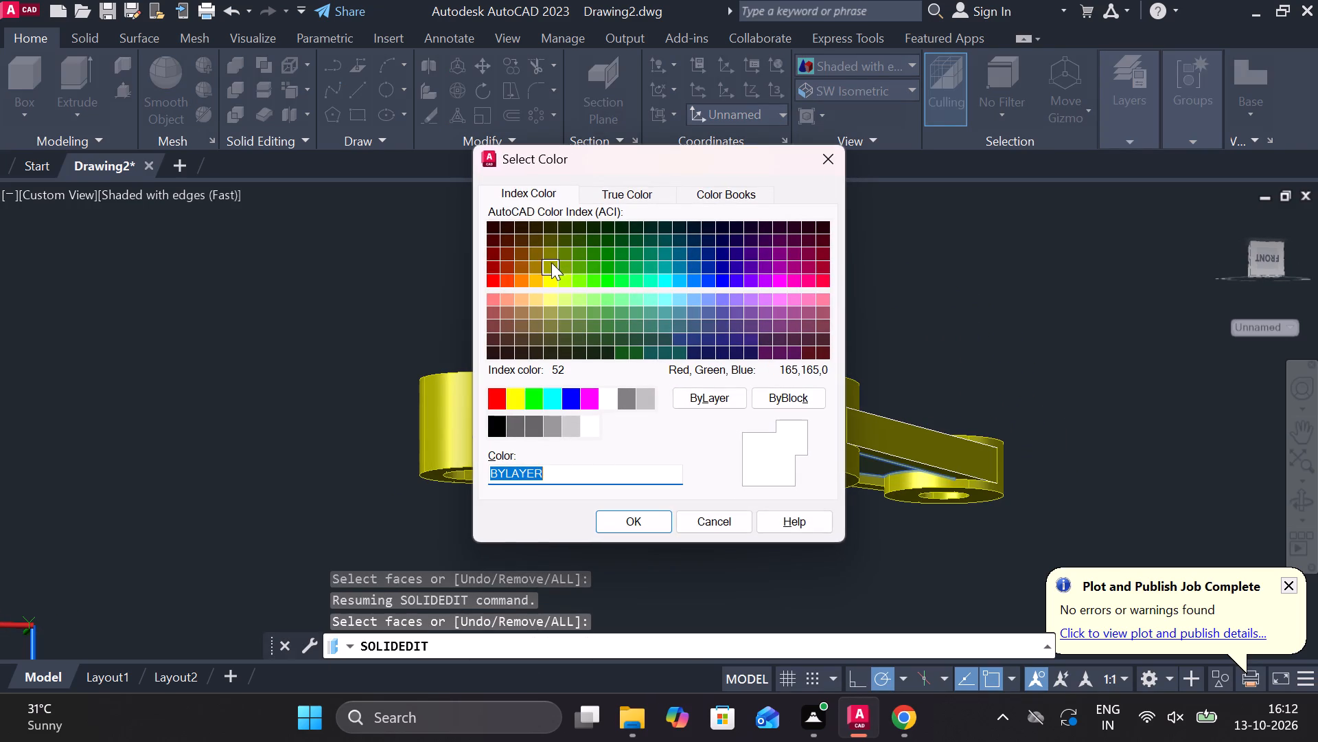
click(551, 265)
click(656, 528)
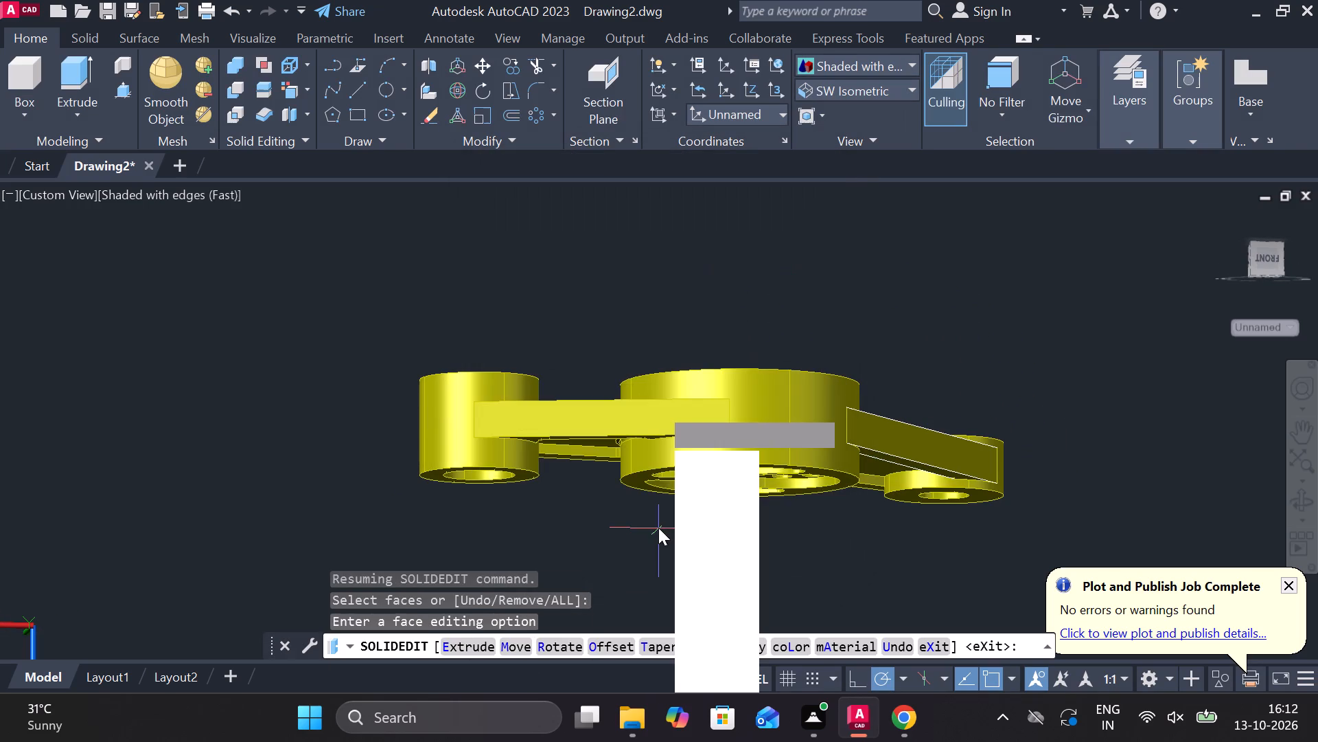
key(Return)
key(Return)
Switch the visual style to 2D Wireframe.
scroll(956, 436, up, 1)
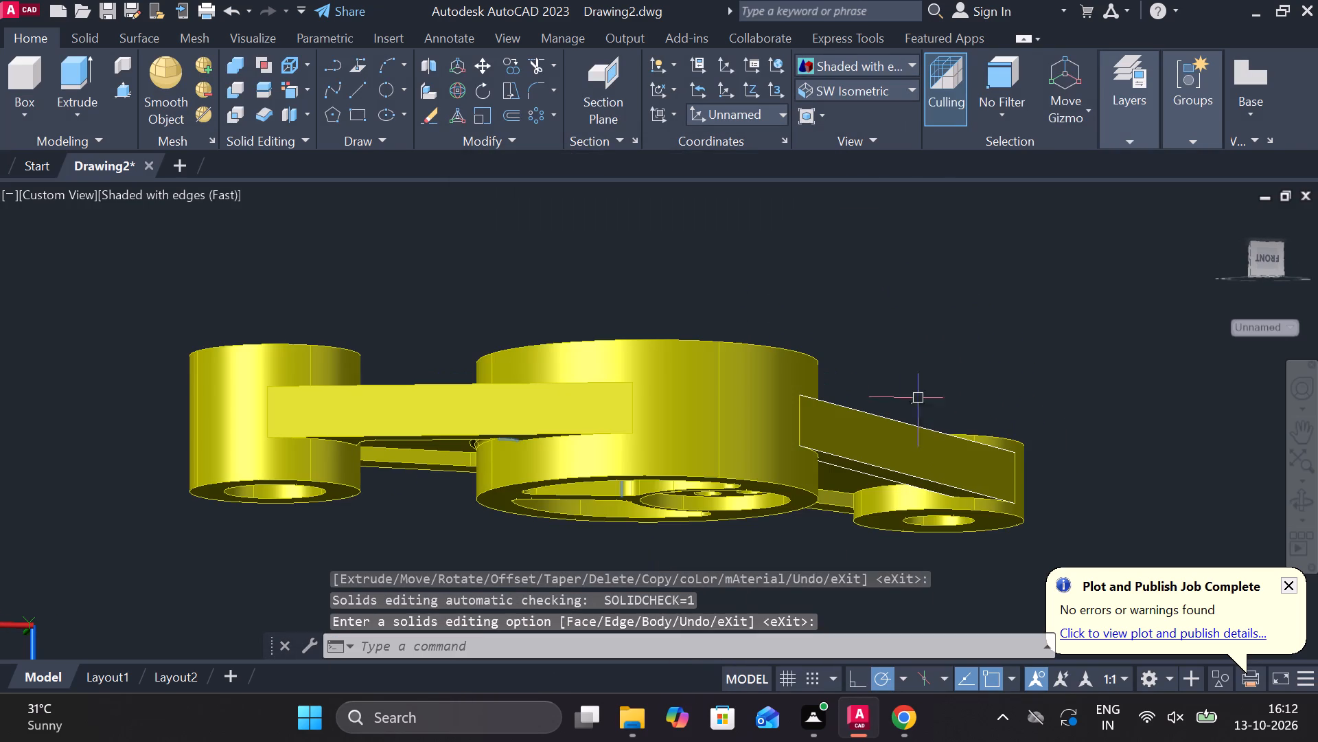
click(889, 62)
click(843, 111)
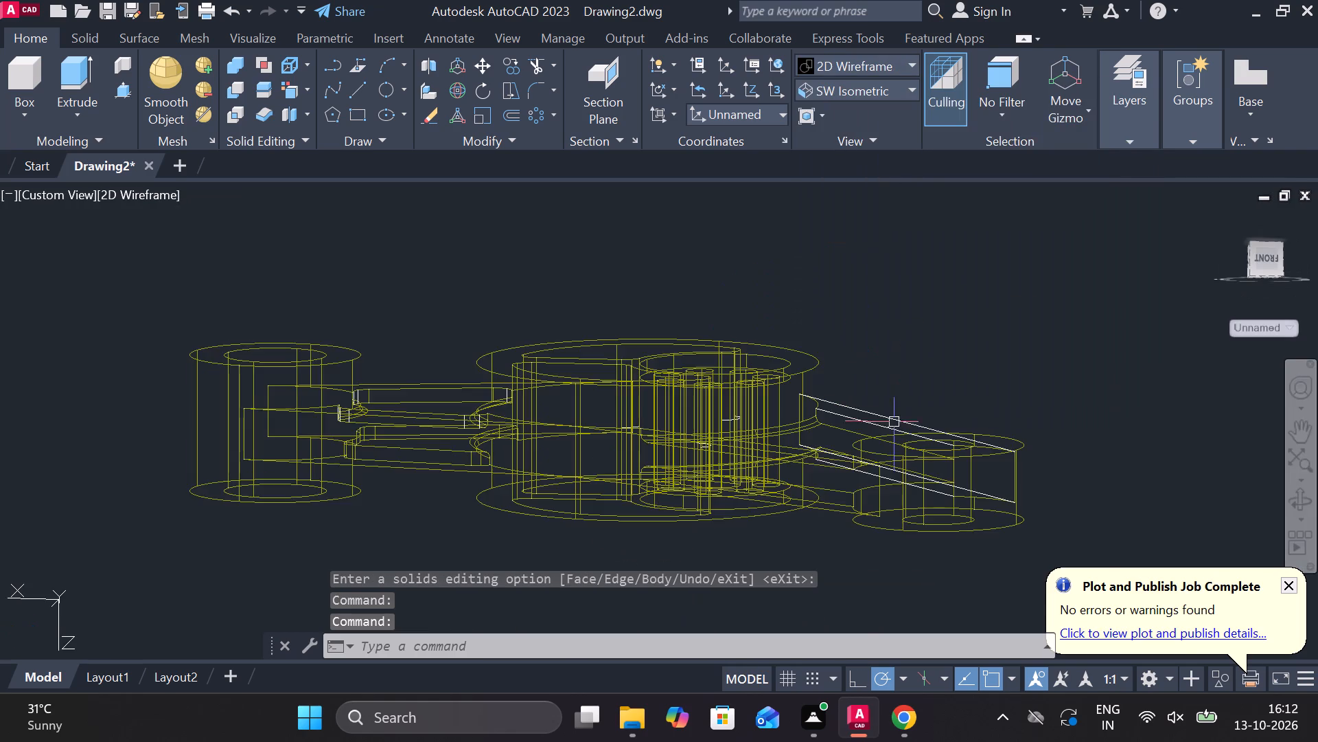
Erase the four stray lines along the long arm's side edges and the three stray arcs inside the hub.
scroll(888, 445, up, 2)
click(921, 381)
click(888, 404)
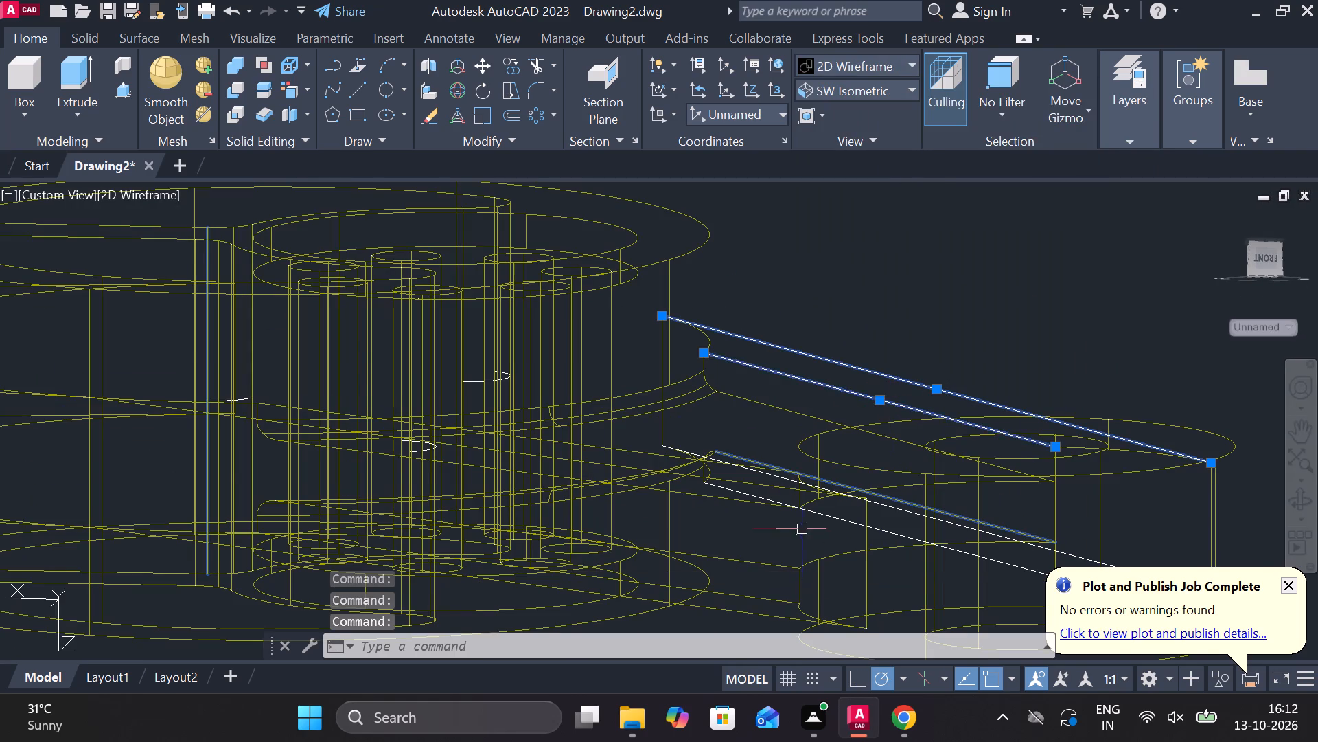
scroll(800, 529, up, 2)
click(763, 408)
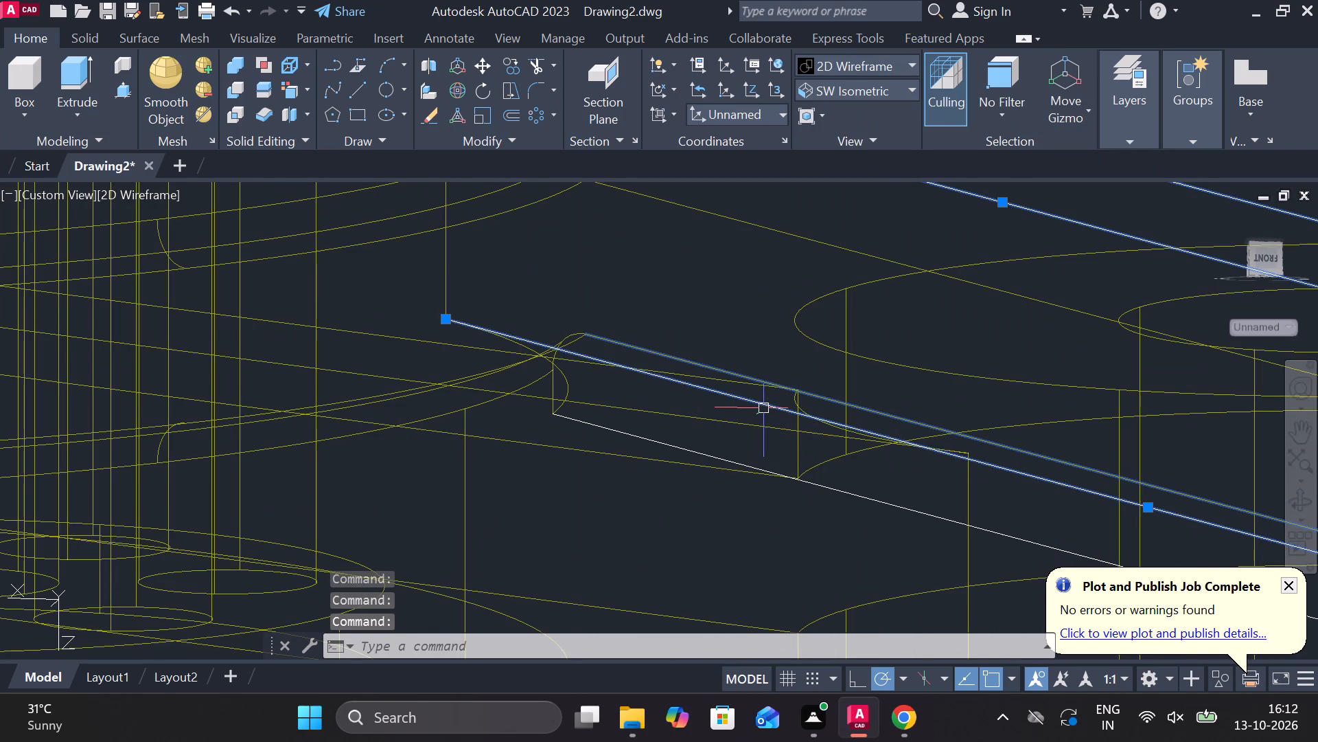
click(724, 460)
scroll(695, 446, down, 2)
middle_drag(552, 401, 741, 521)
scroll(669, 440, up, 2)
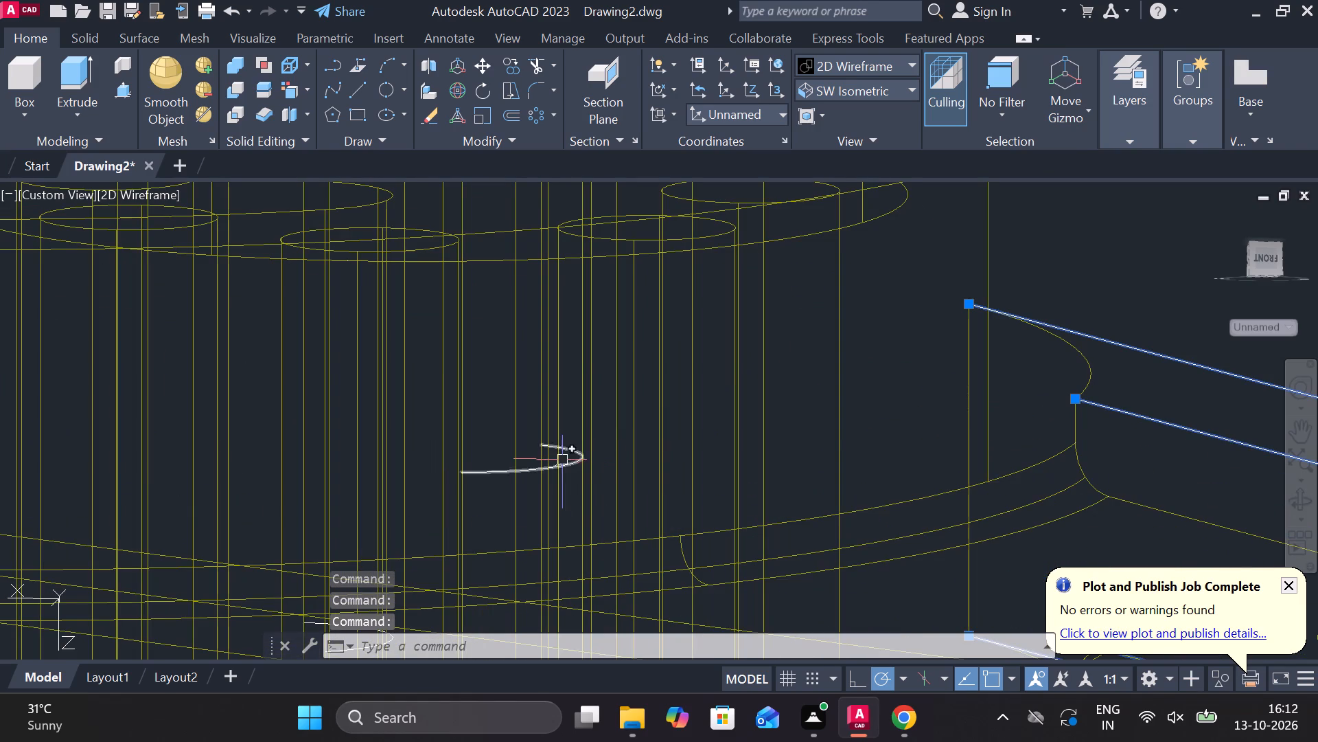
click(569, 465)
scroll(569, 465, down, 3)
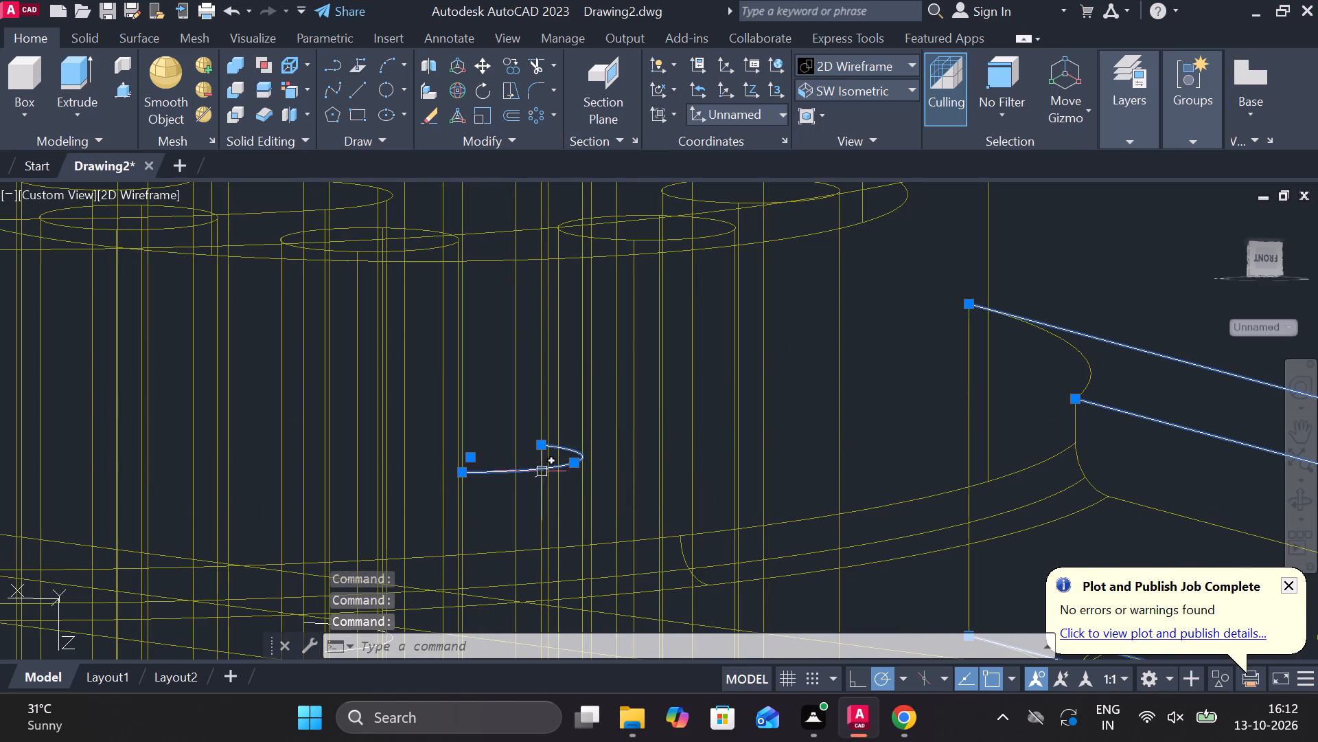
middle_drag(485, 491, 848, 385)
click(707, 549)
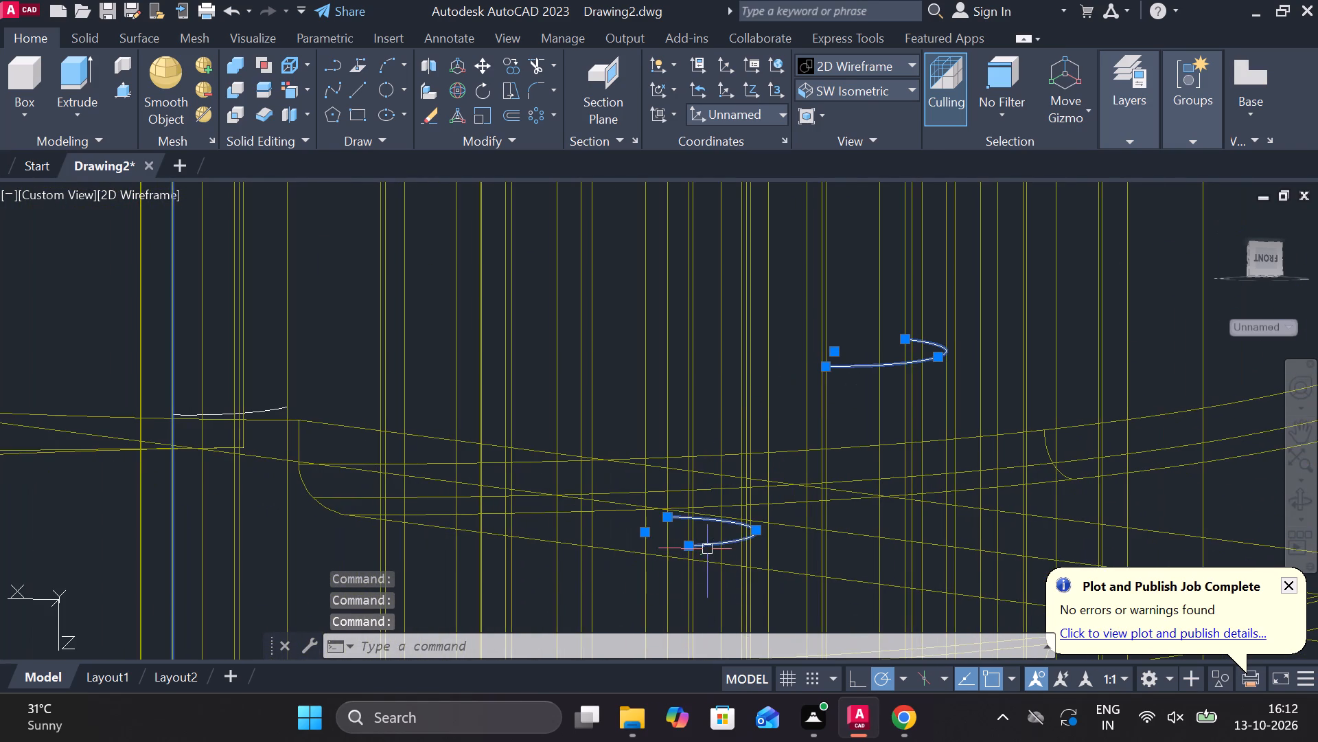
scroll(696, 530, down, 3)
scroll(505, 490, up, 3)
scroll(783, 521, up, 3)
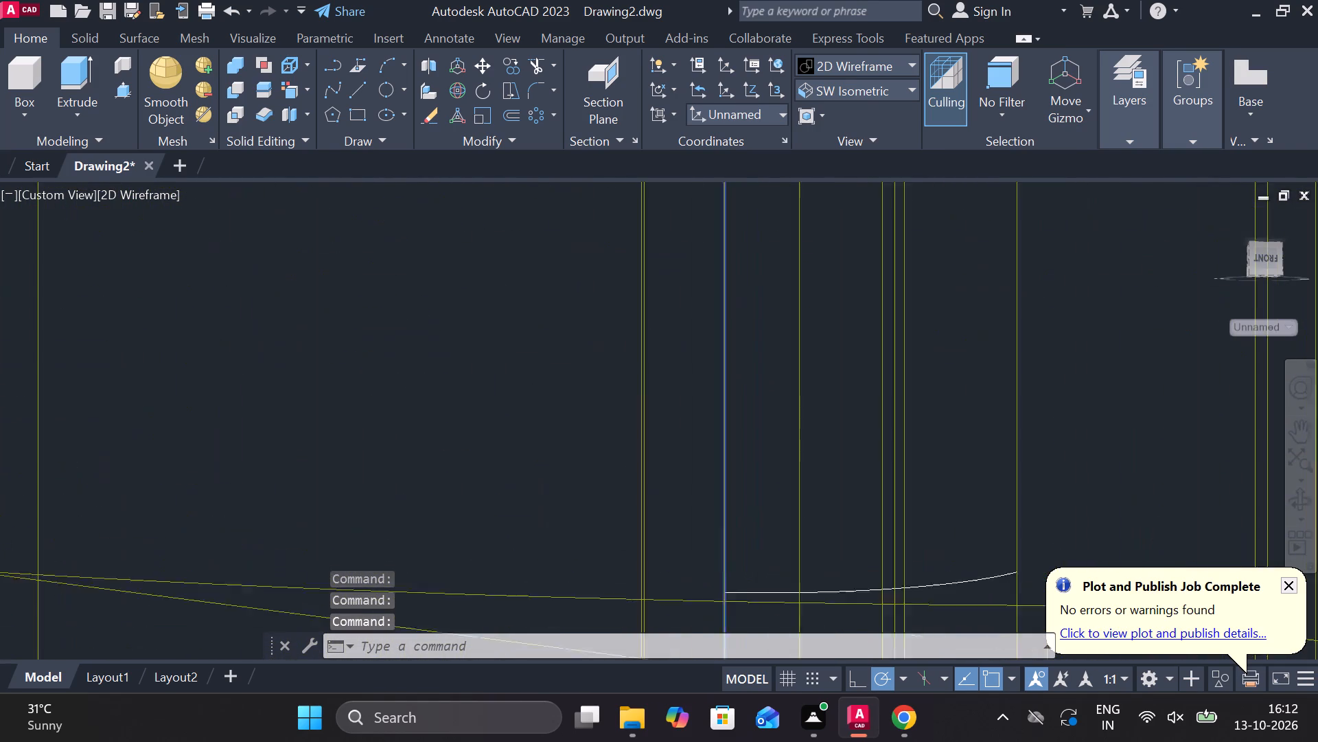
middle_drag(868, 574, 755, 431)
click(813, 491)
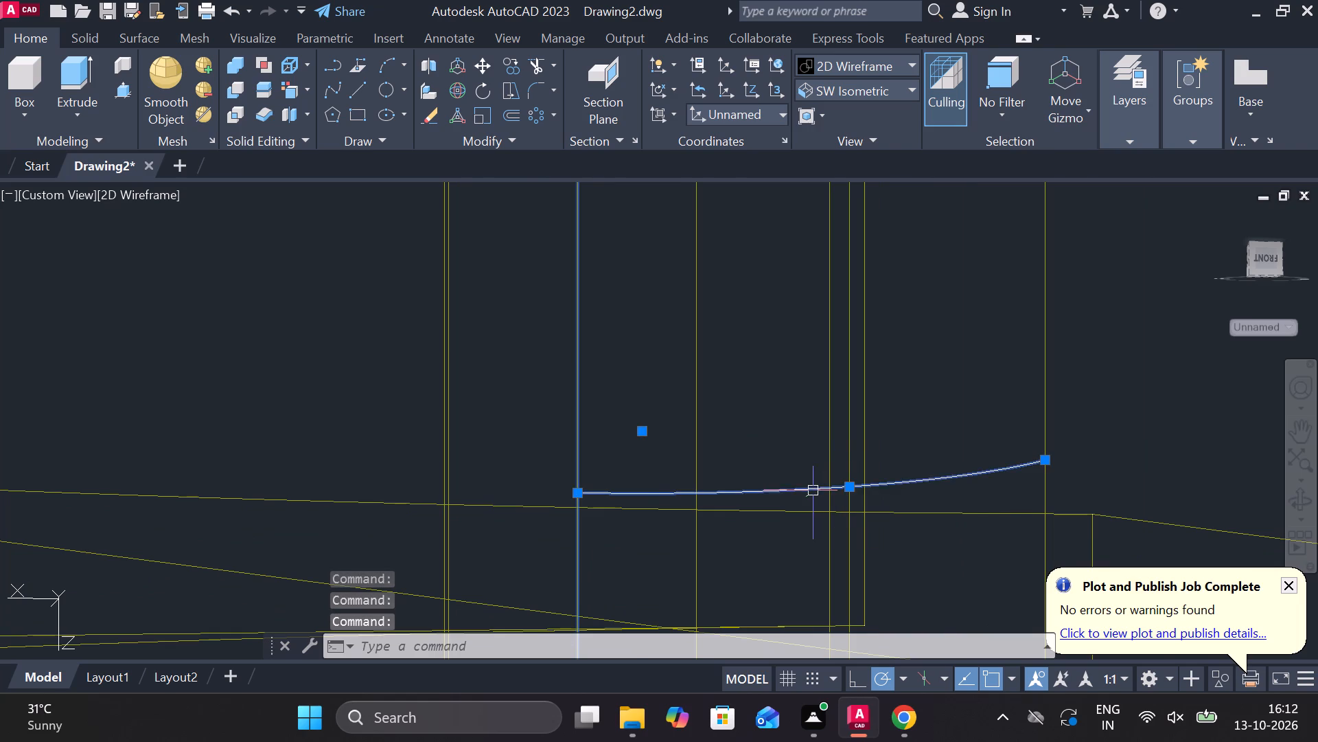
scroll(654, 477, down, 7)
middle_drag(621, 471, 777, 508)
scroll(657, 501, up, 4)
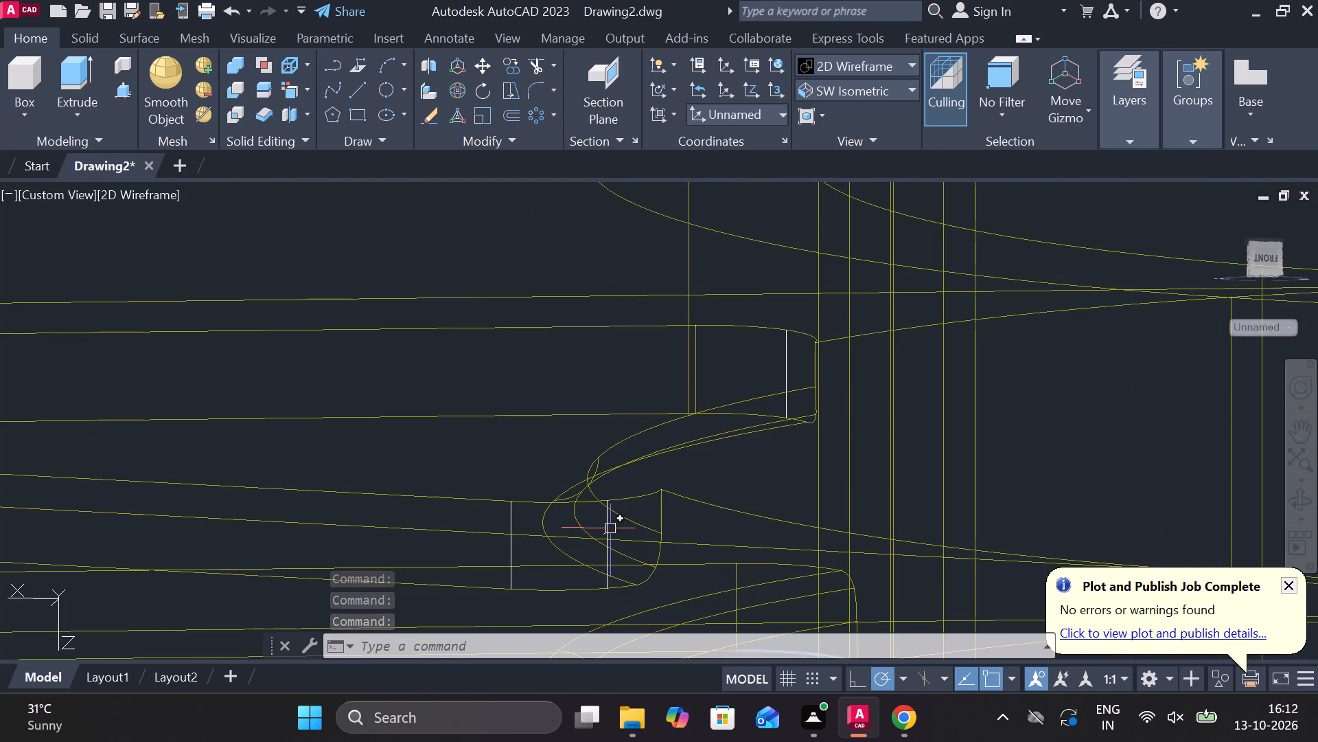
click(605, 518)
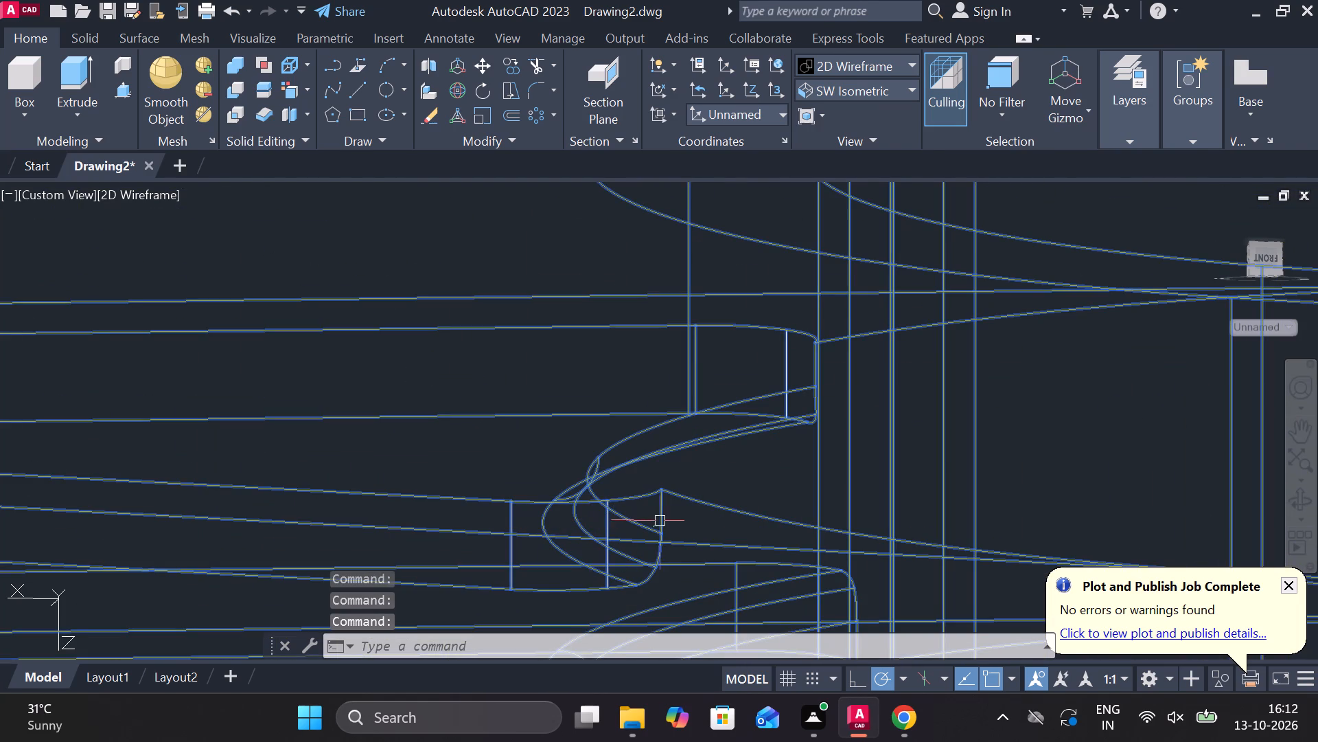
shift+click(684, 502)
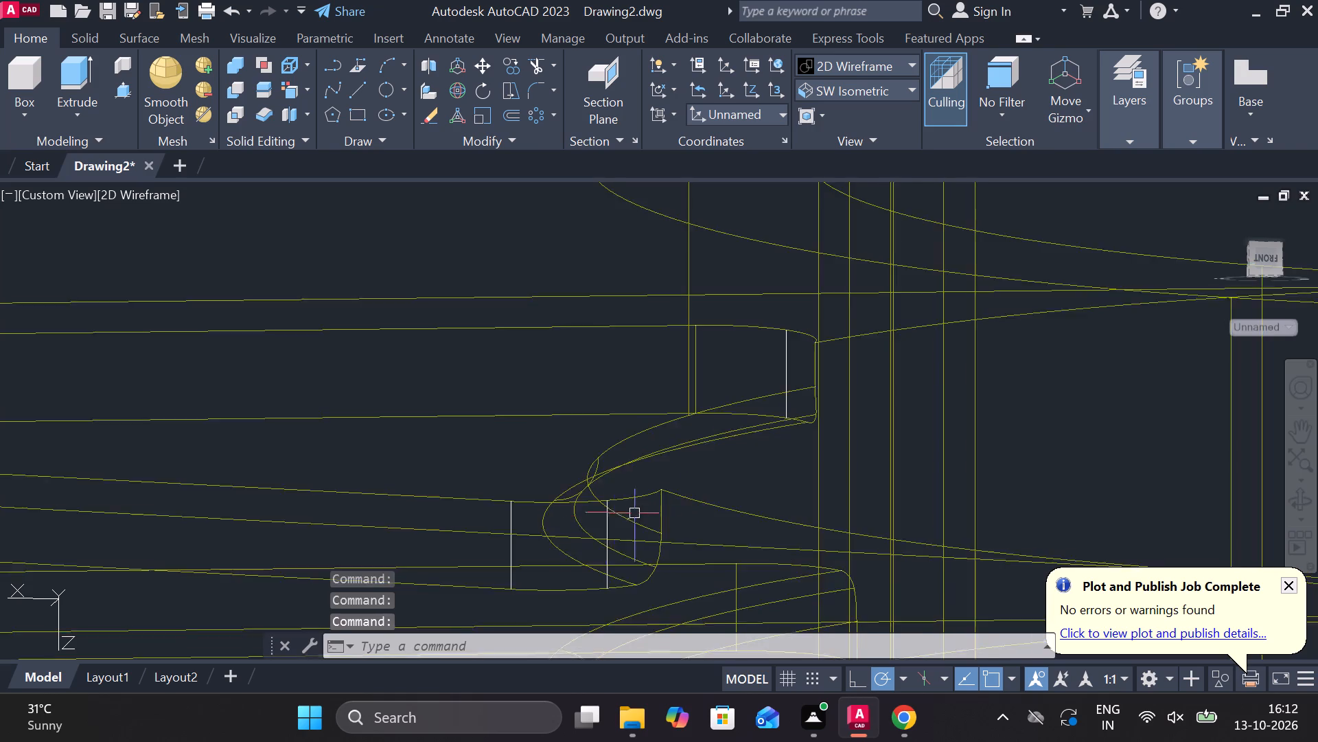
click(608, 519)
shift+click(695, 504)
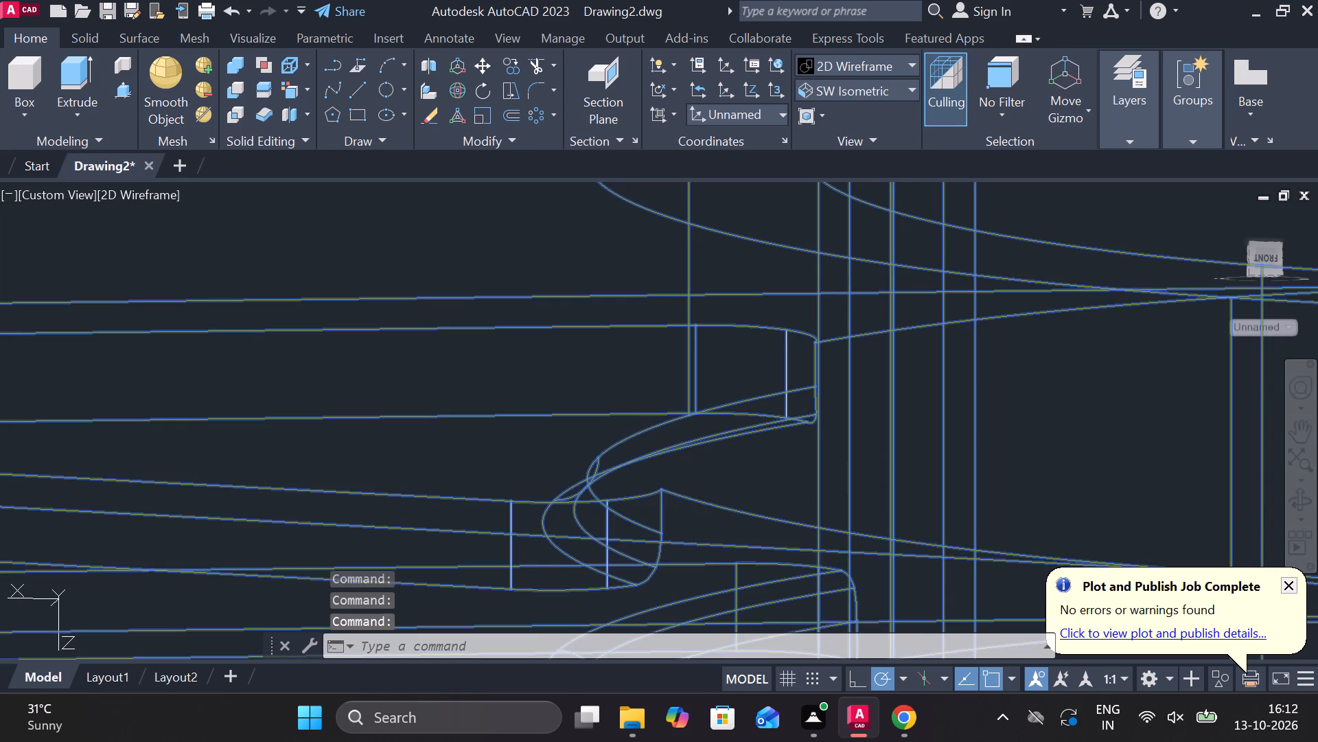
scroll(701, 504, down, 3)
text(e)
key(space)
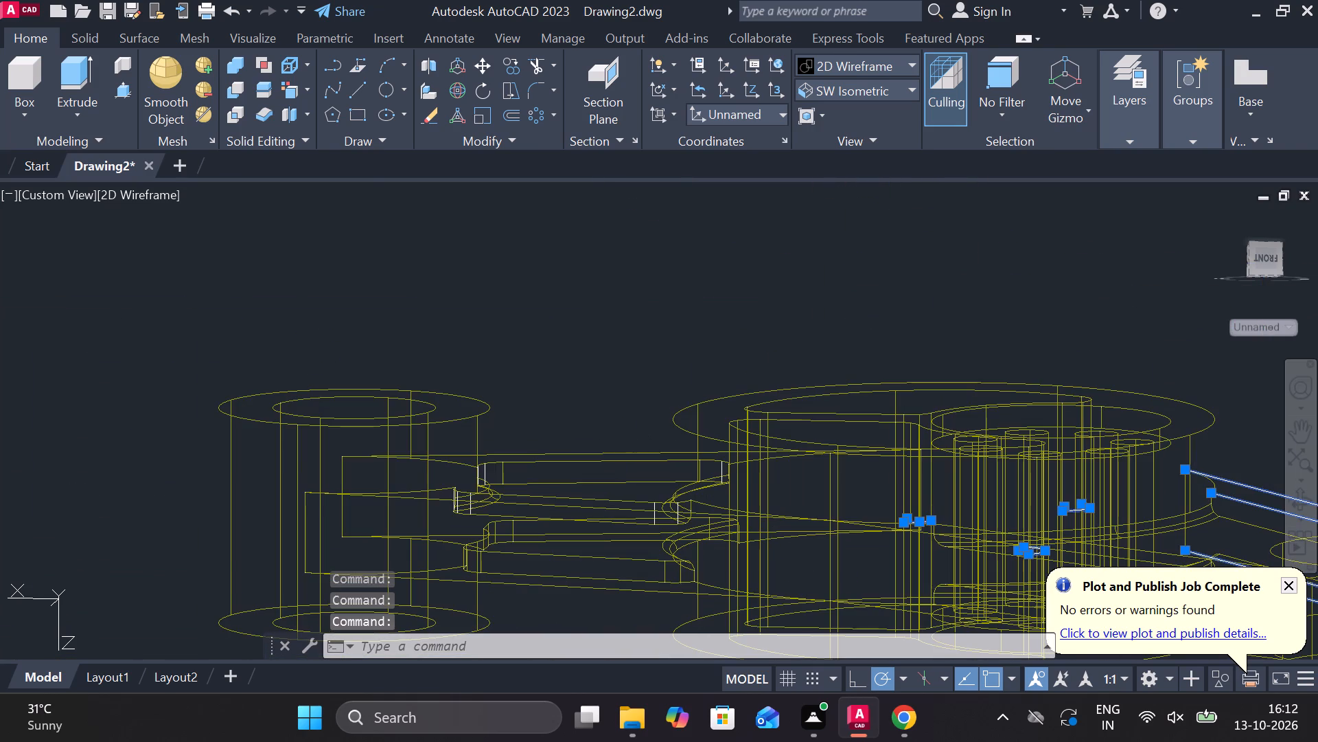
Check whether the white vertical lines at the short arm's recess corners are separate stray lines or edges of the solid.
scroll(644, 563, up, 2)
scroll(697, 418, up, 4)
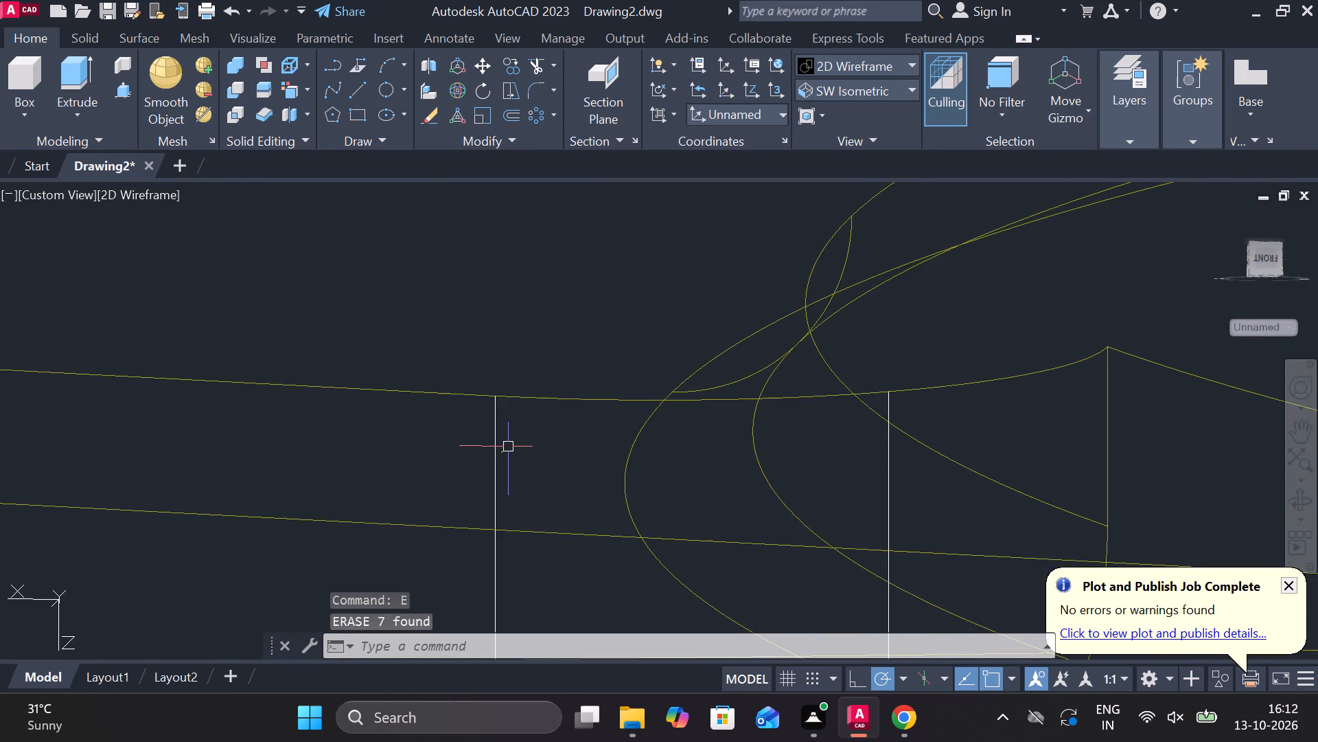
click(497, 438)
key(Escape)
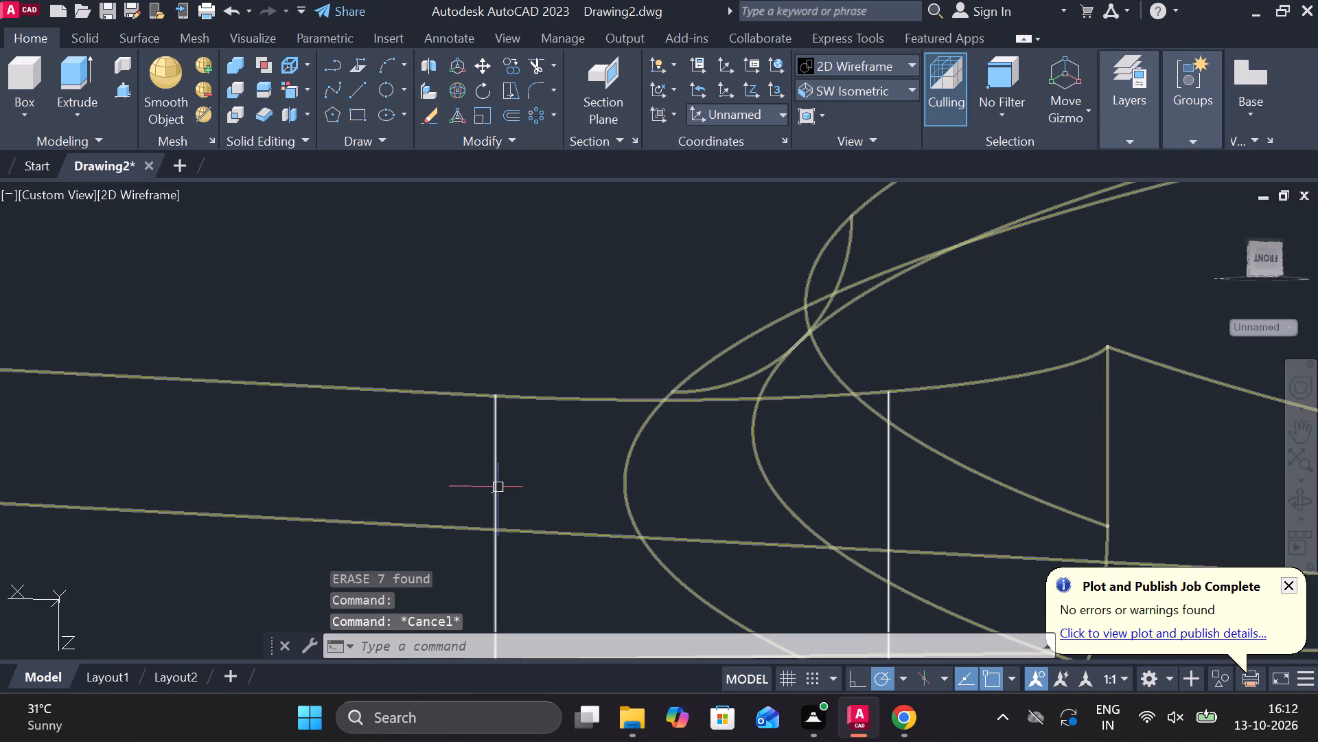
double_click(498, 472)
key(Escape)
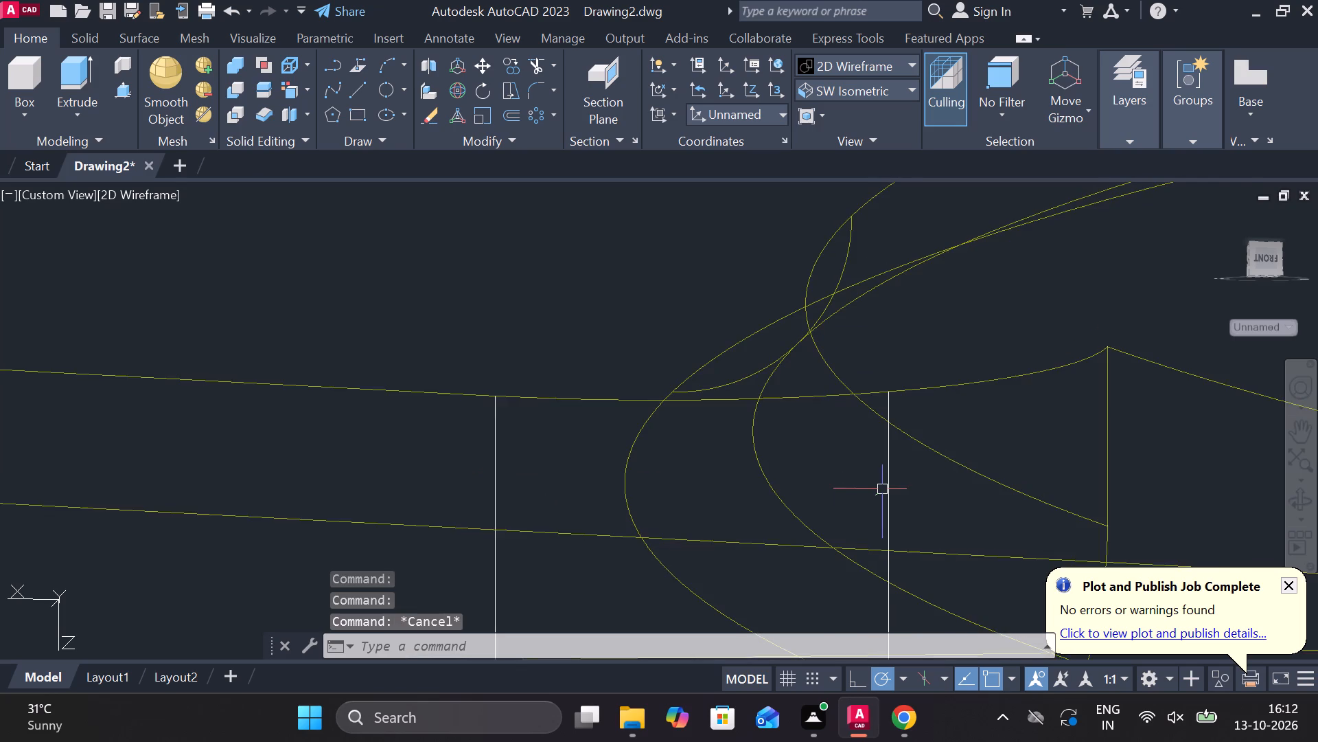
scroll(882, 489, down, 3)
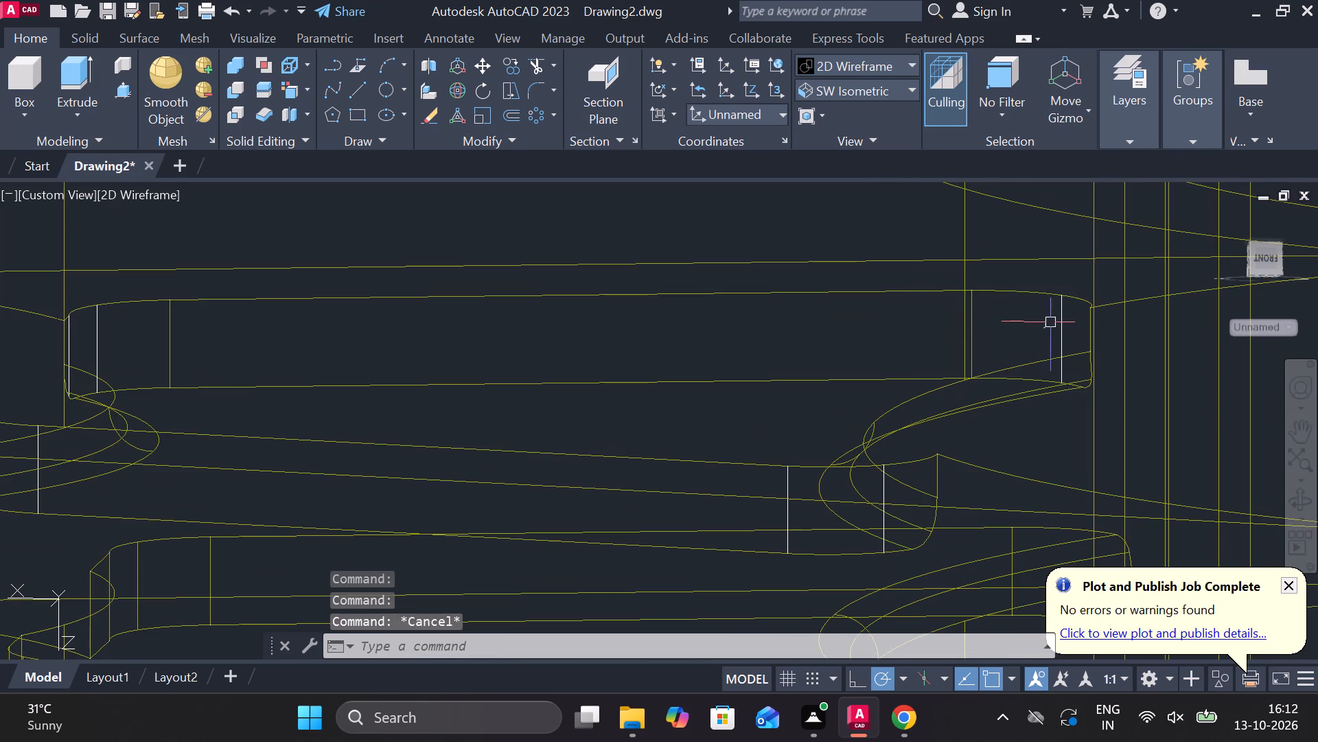
click(1060, 329)
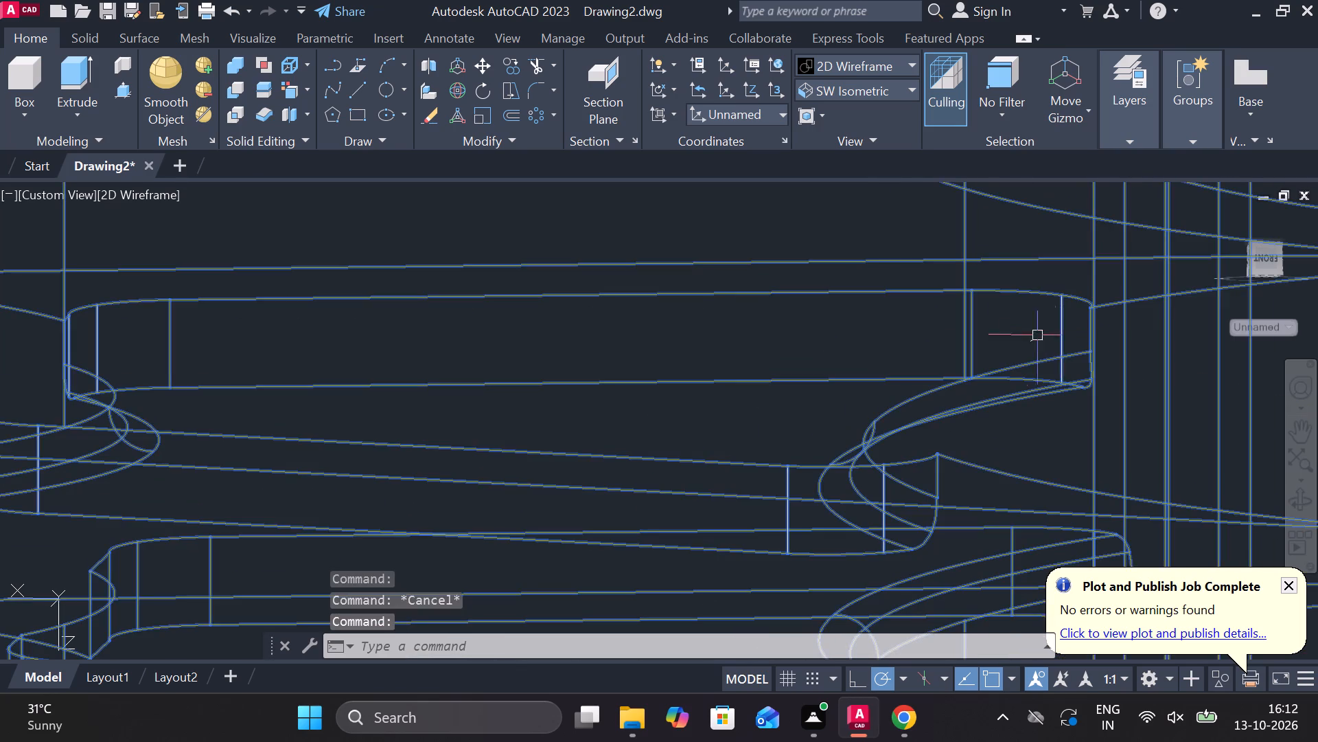
key(Escape)
scroll(764, 369, down, 3)
middle_drag(701, 398, 789, 452)
scroll(640, 440, up, 4)
scroll(770, 427, up, 4)
scroll(689, 503, down, 2)
click(677, 515)
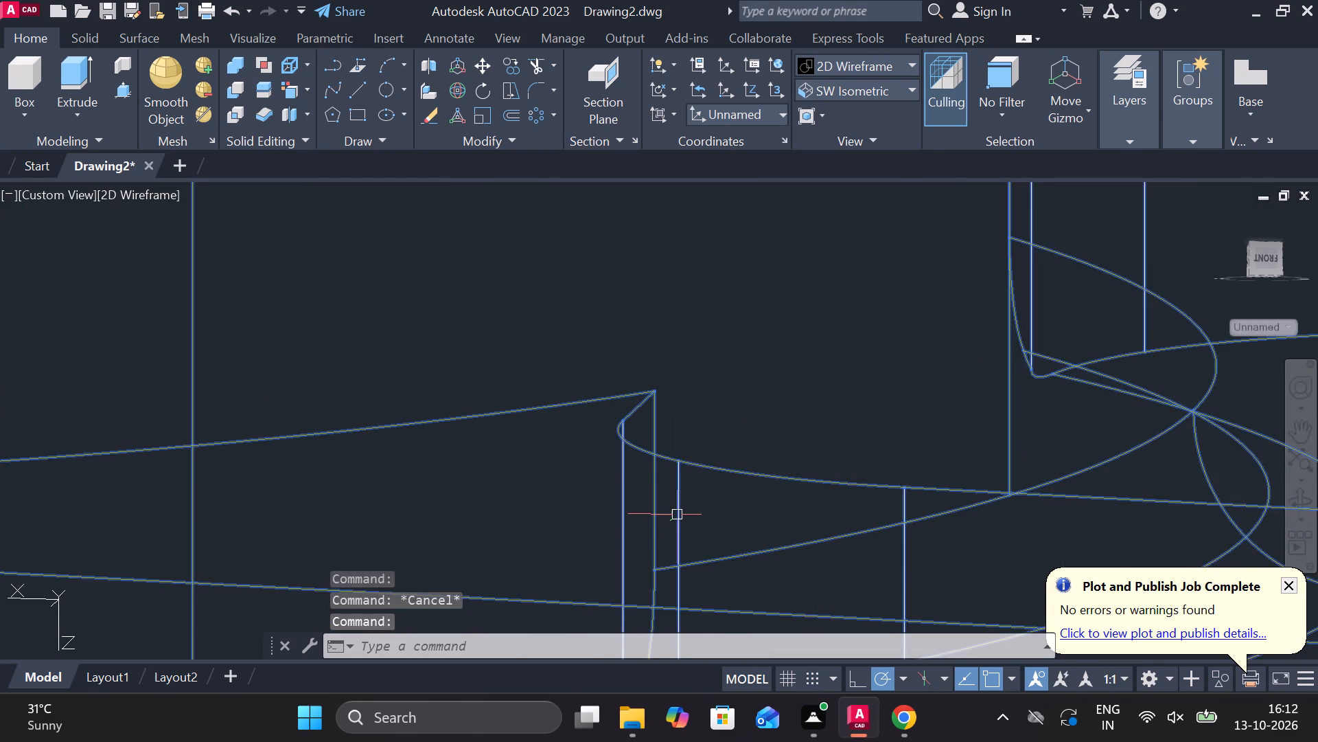
key(Escape)
scroll(690, 515, down, 1)
middle_drag(690, 515, 856, 357)
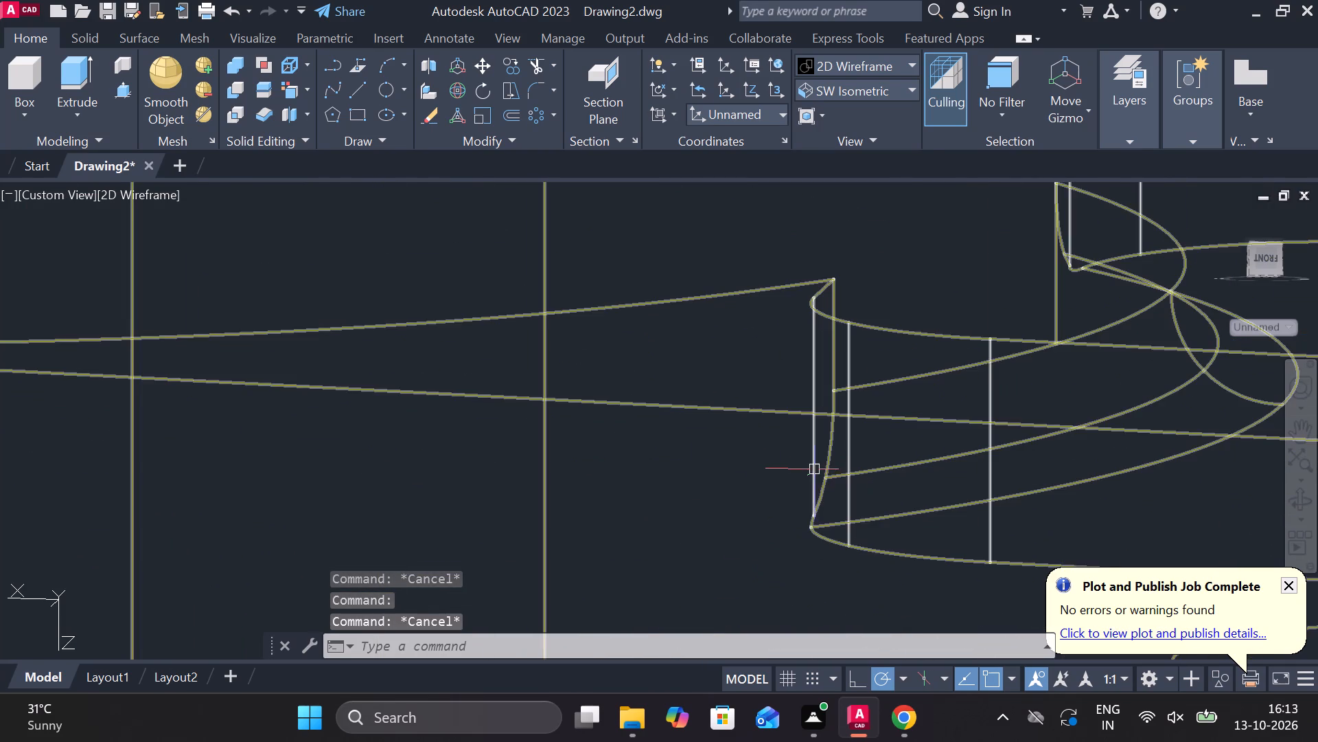
double_click(814, 466)
key(Escape)
scroll(815, 443, down, 3)
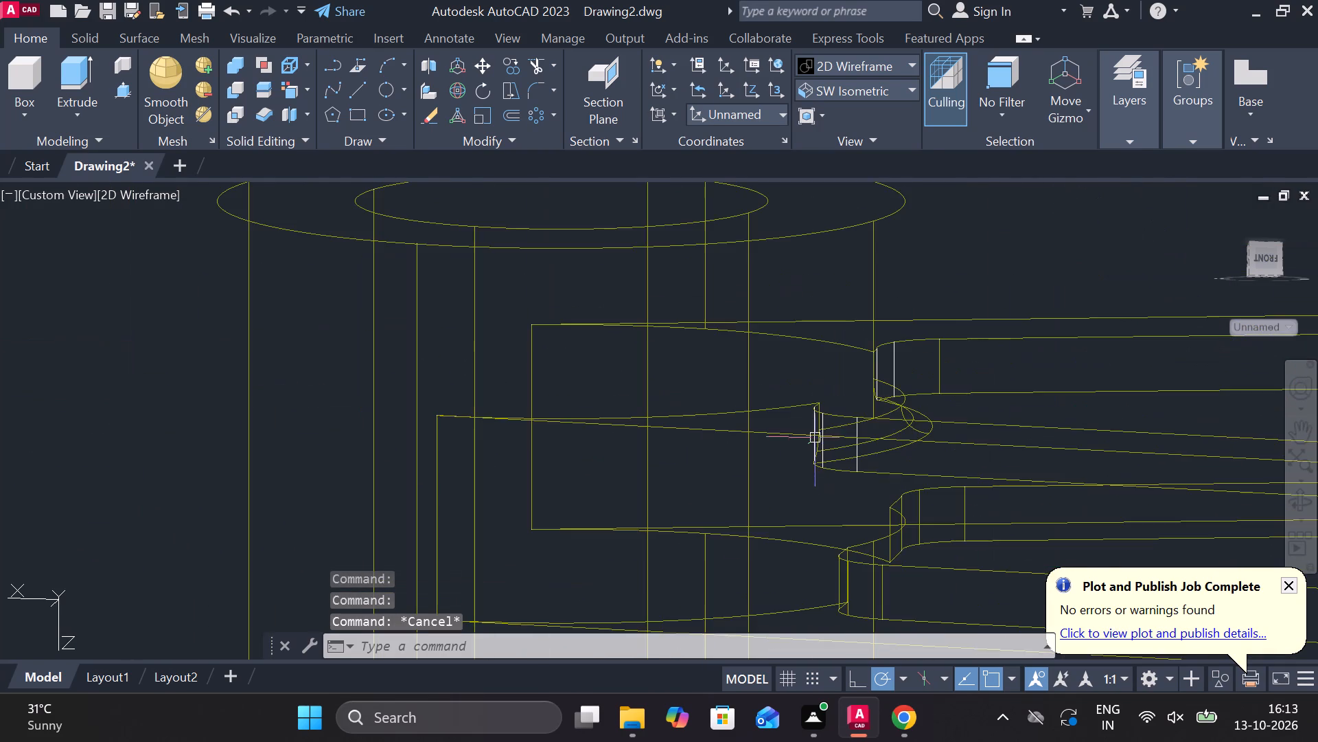
scroll(872, 427, down, 4)
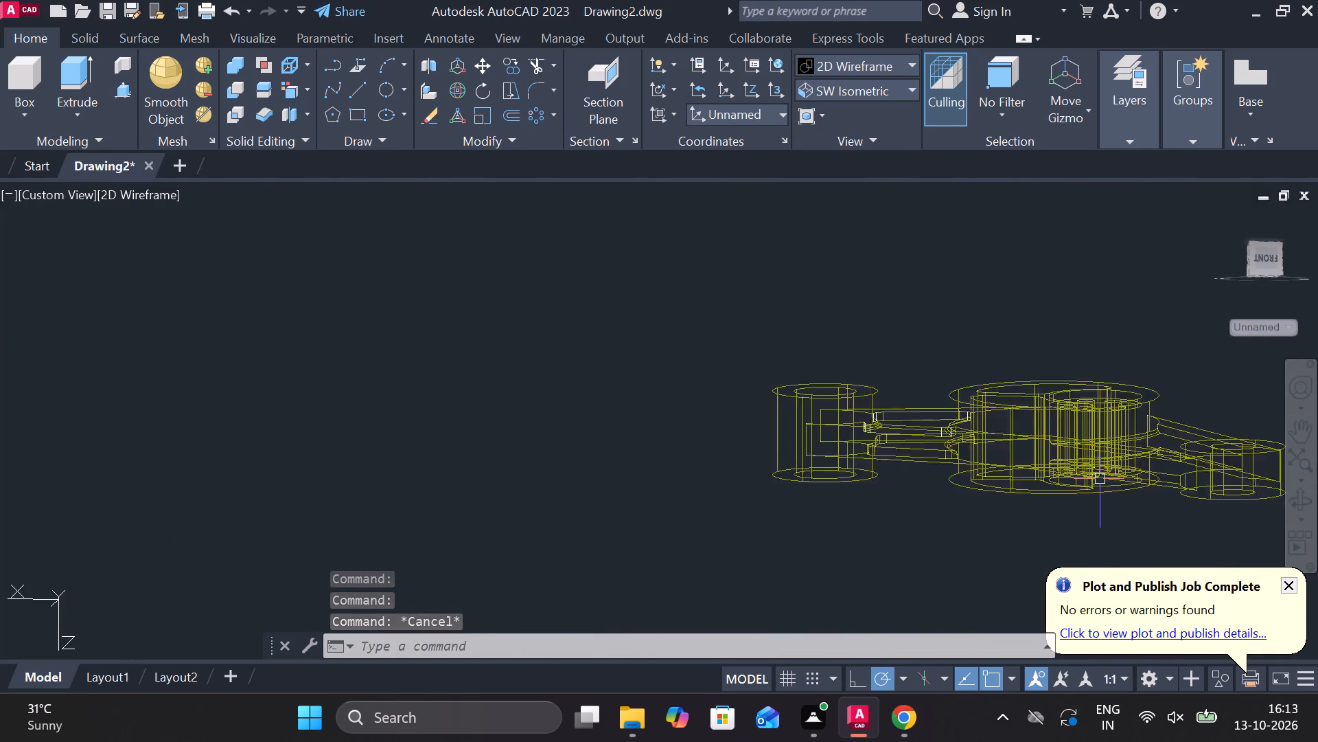
scroll(1112, 482, down, 1)
middle_drag(1111, 483, 914, 484)
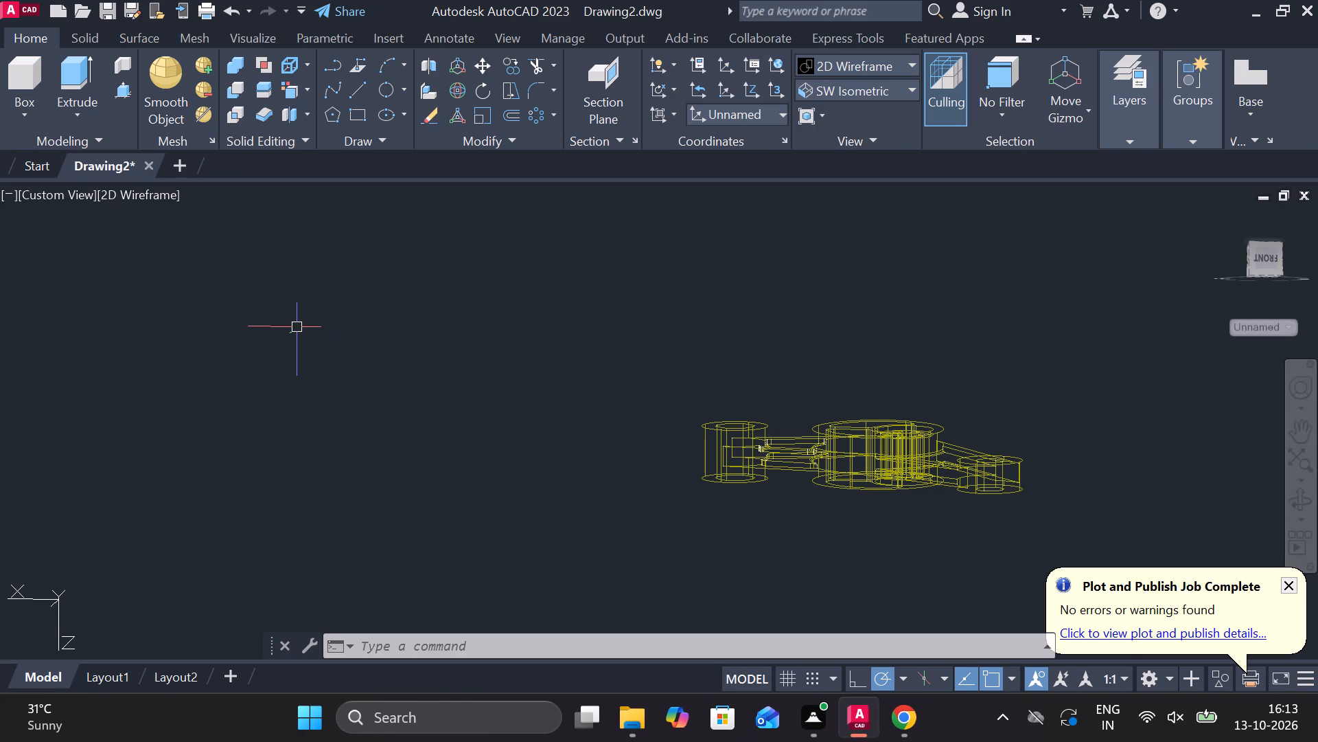
Switch the visual style to Shaded with edges (Fast).
click(139, 201)
click(234, 369)
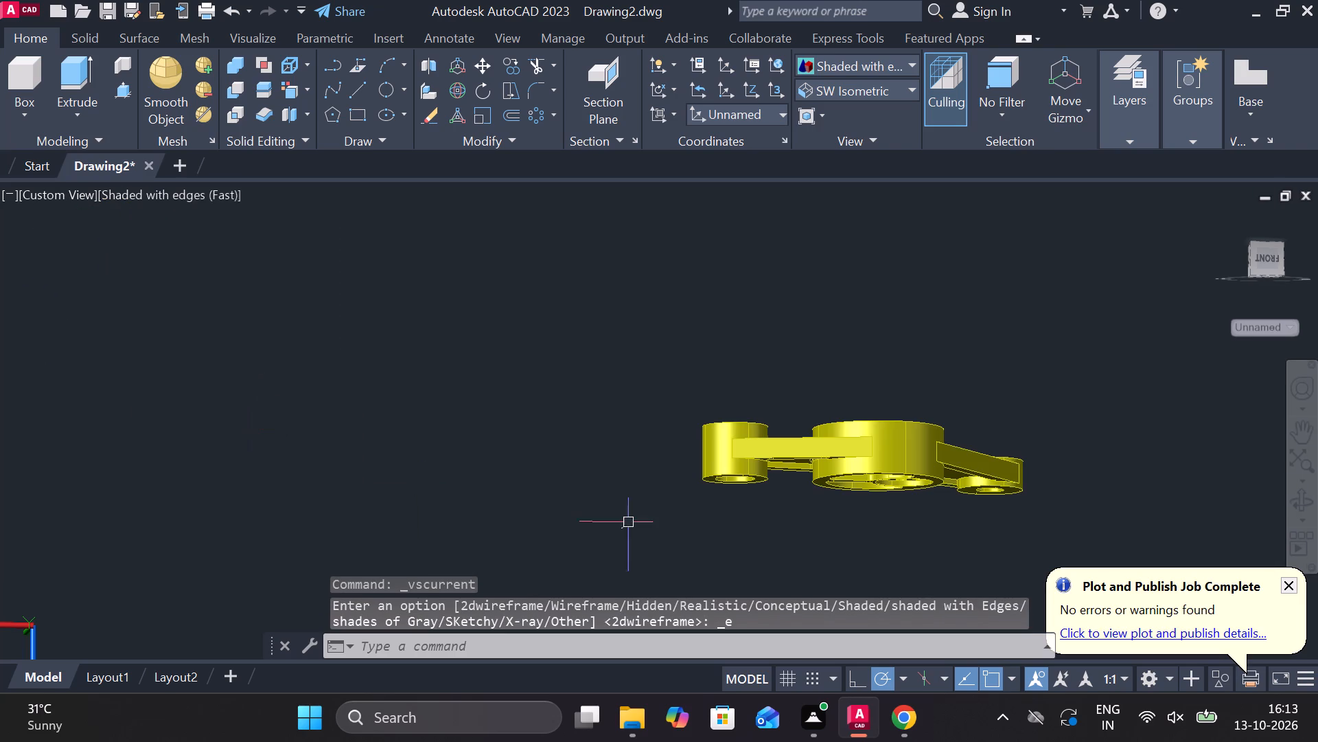
Color the white side walls and rounded corner faces of both arms' underside recesses with index color 52.
scroll(878, 498, up, 2)
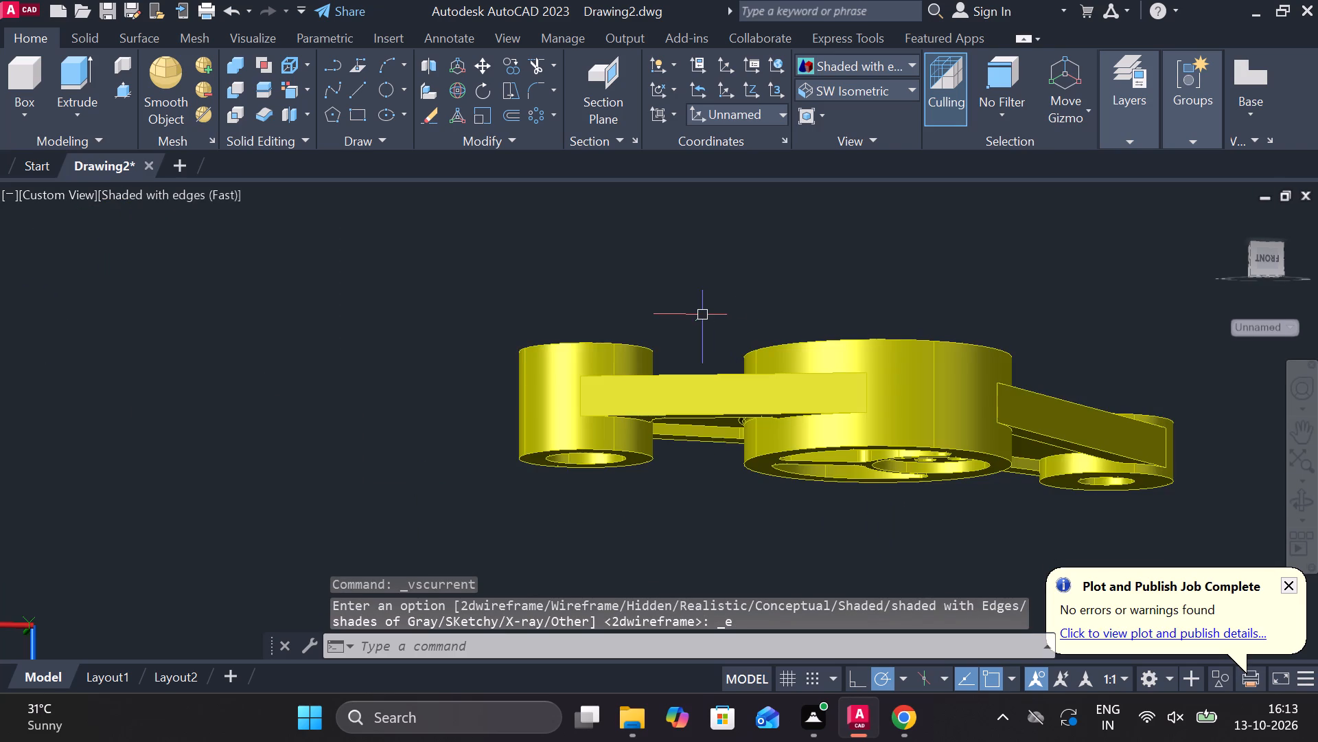
shift+middle_drag(715, 329, 635, 484)
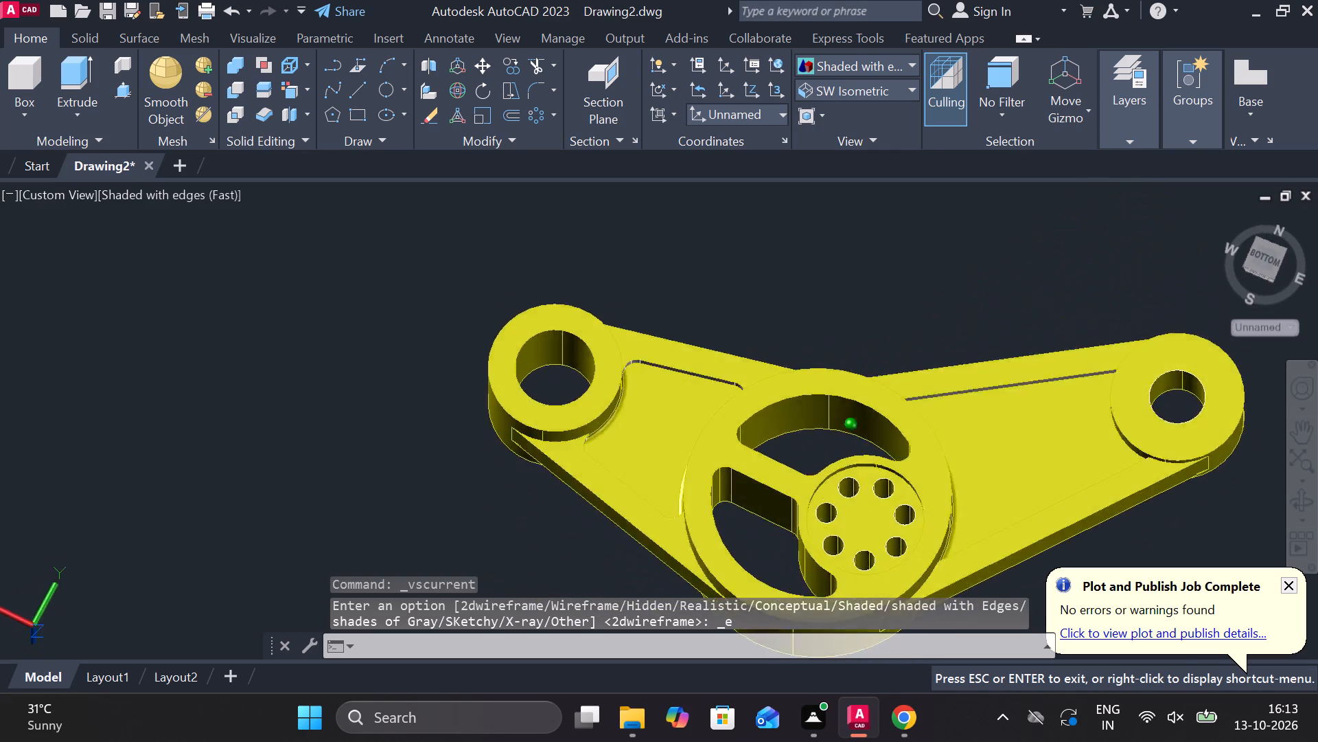
shift+middle_drag(635, 484, 612, 416)
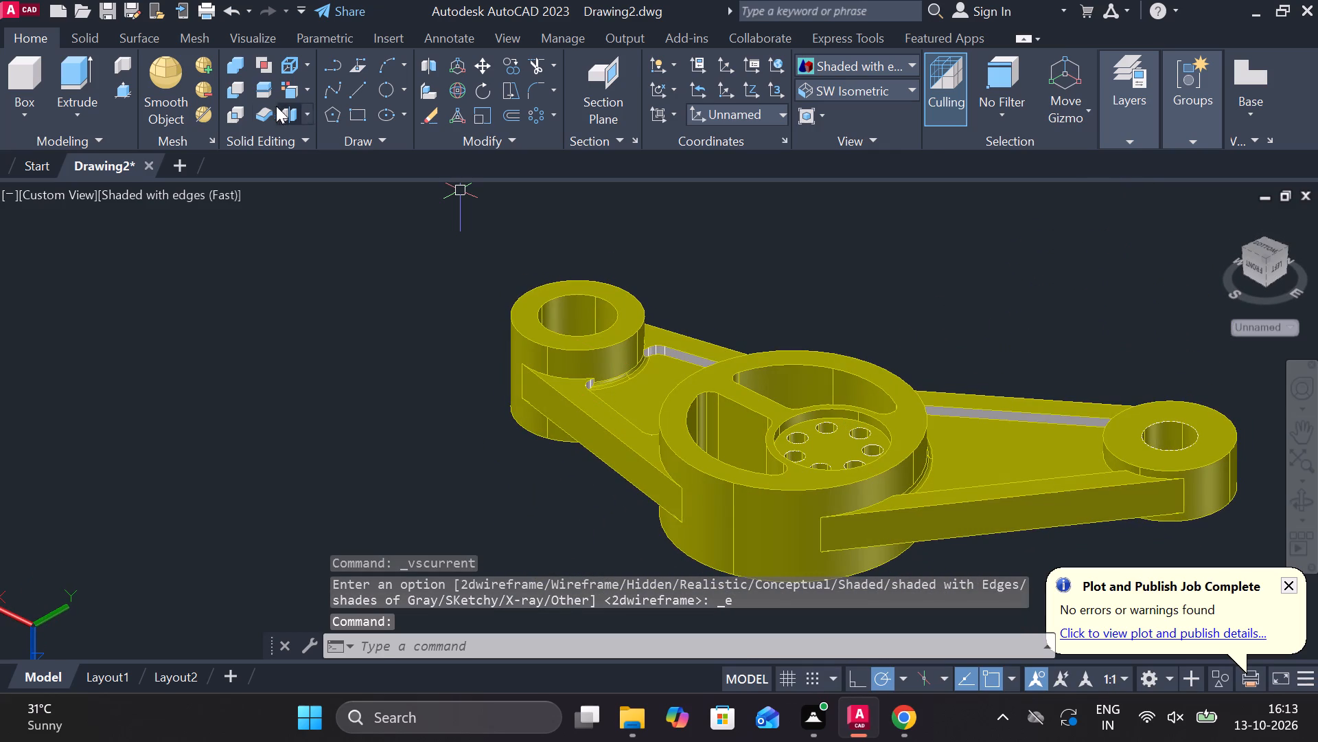
click(297, 98)
scroll(584, 302, up, 2)
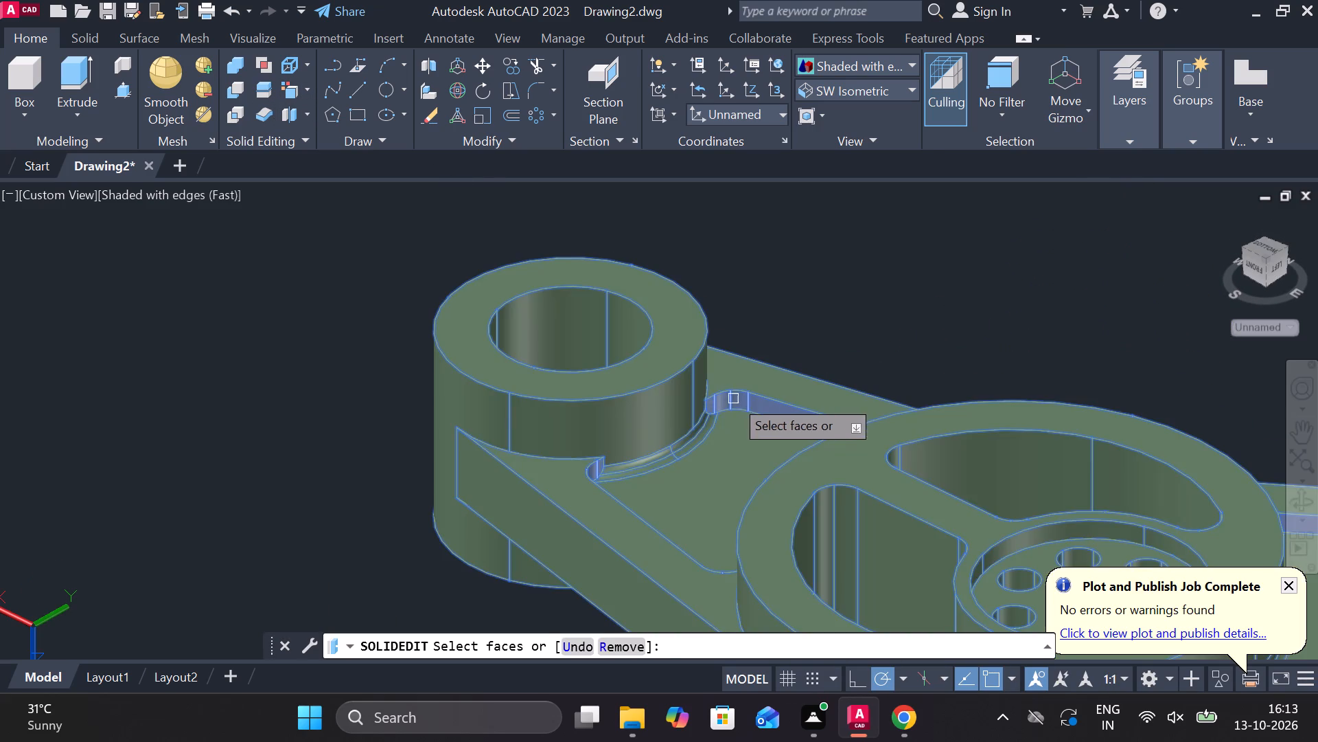
click(759, 411)
click(592, 470)
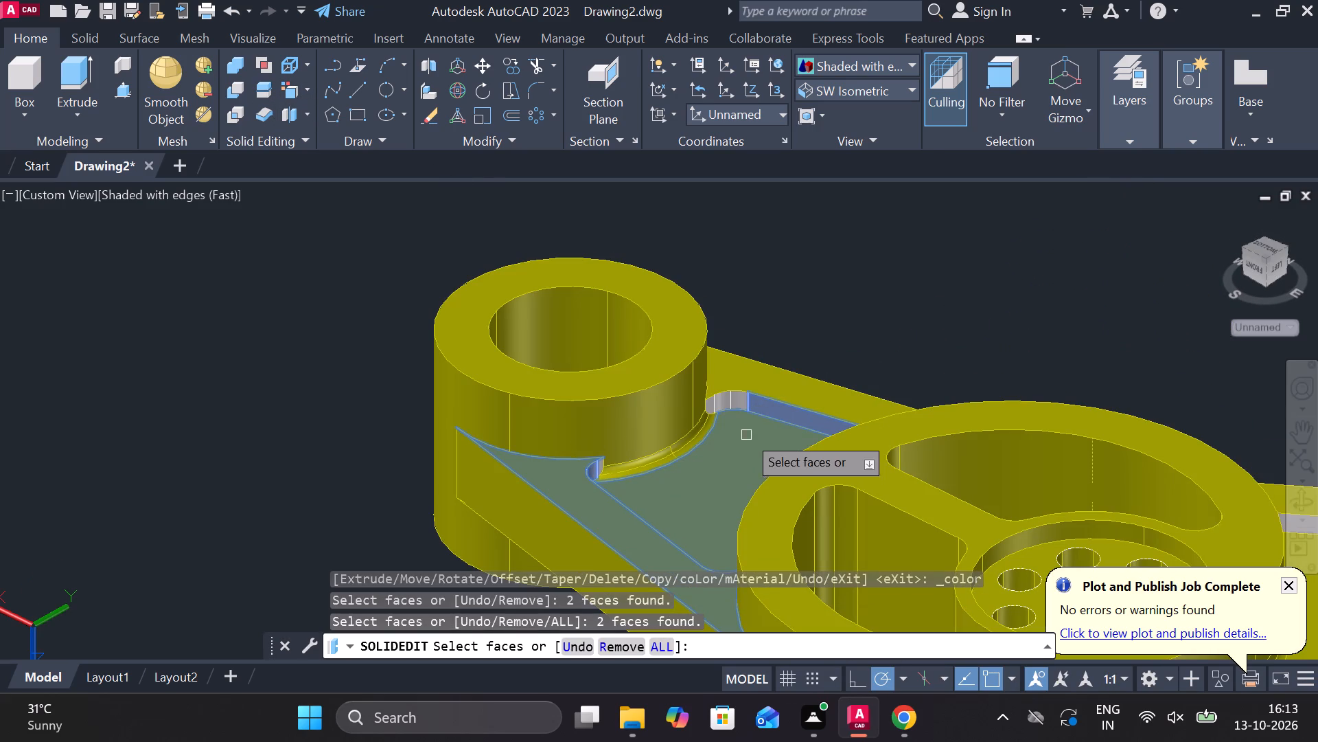
click(719, 402)
scroll(604, 463, up, 3)
click(598, 477)
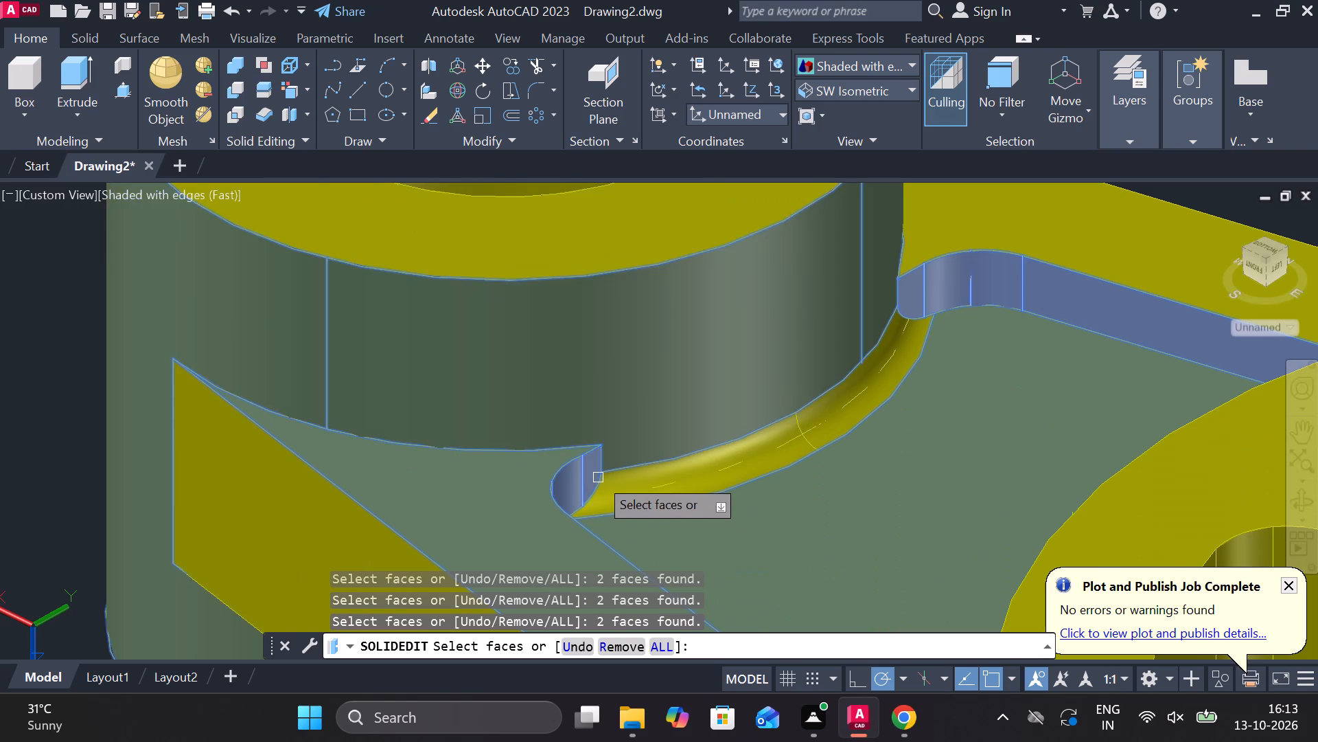
scroll(620, 474, down, 3)
middle_drag(766, 548, 360, 388)
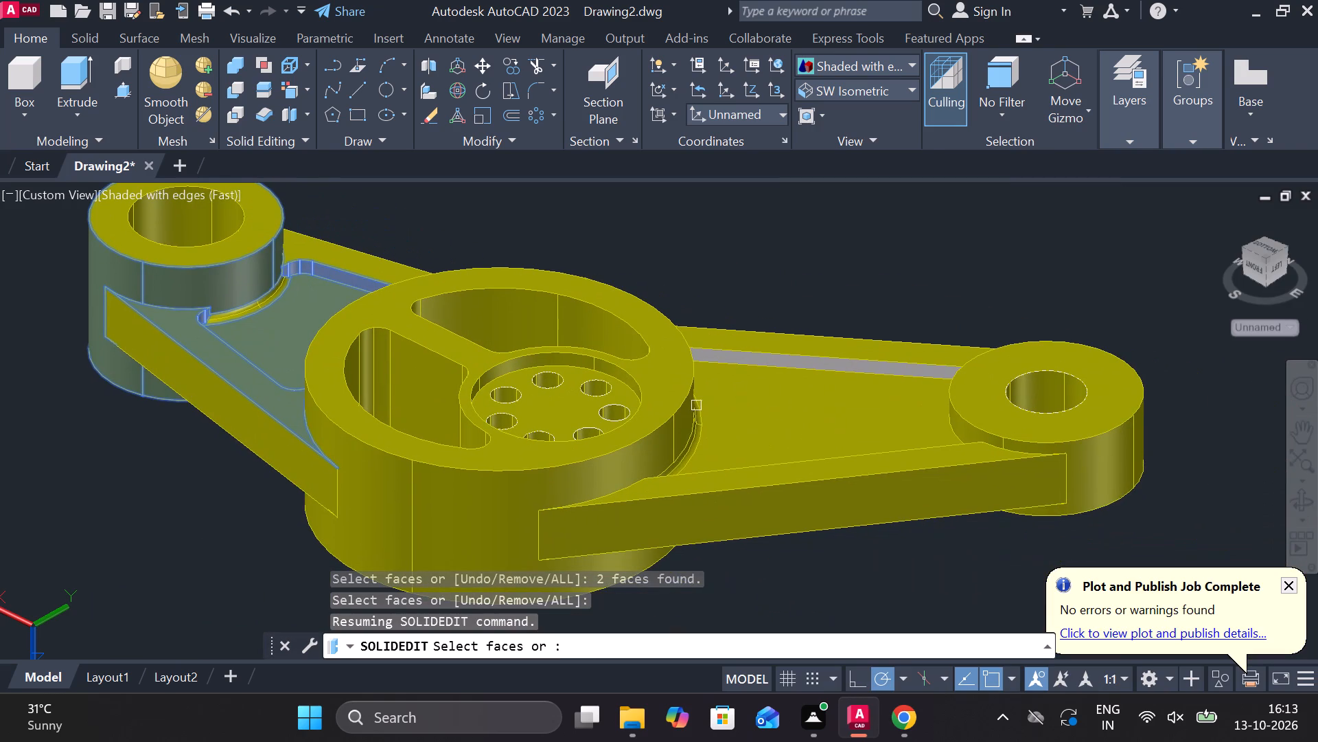
click(743, 363)
shift+middle_drag(808, 363, 886, 471)
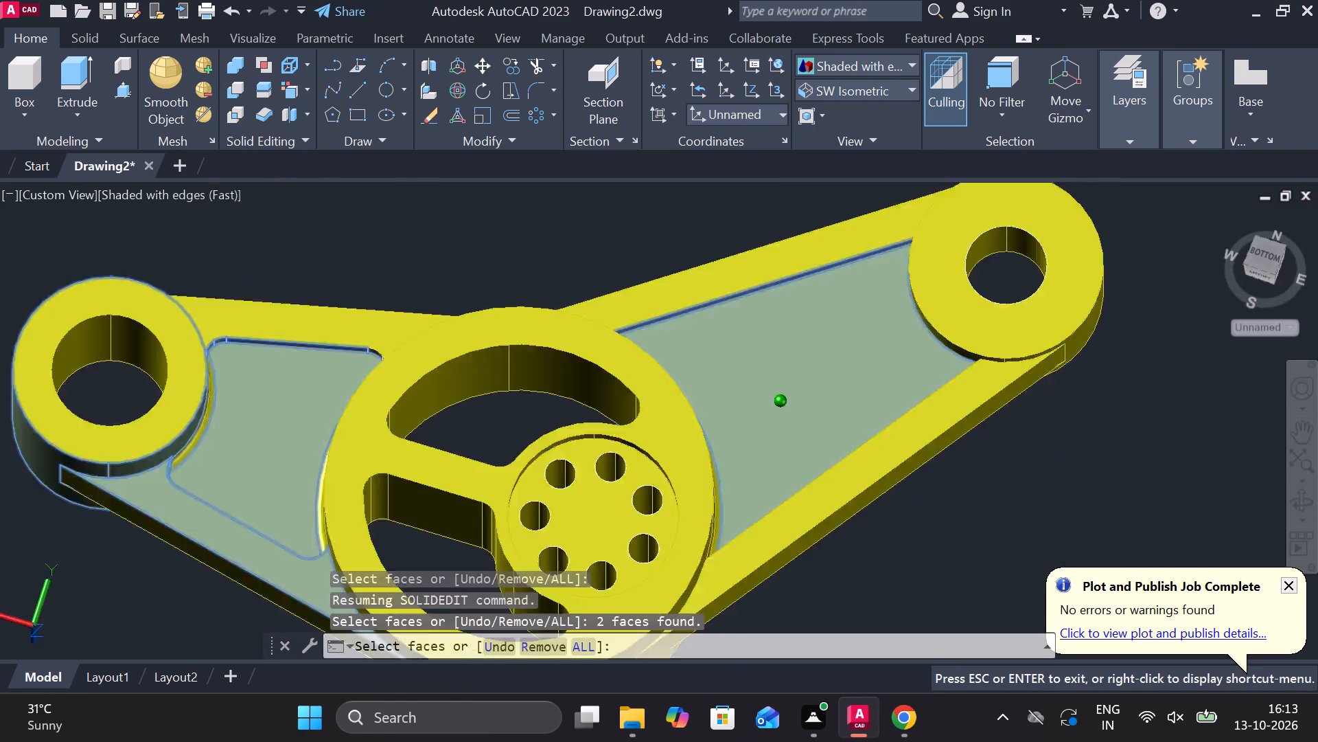
shift+middle_drag(886, 471, 993, 451)
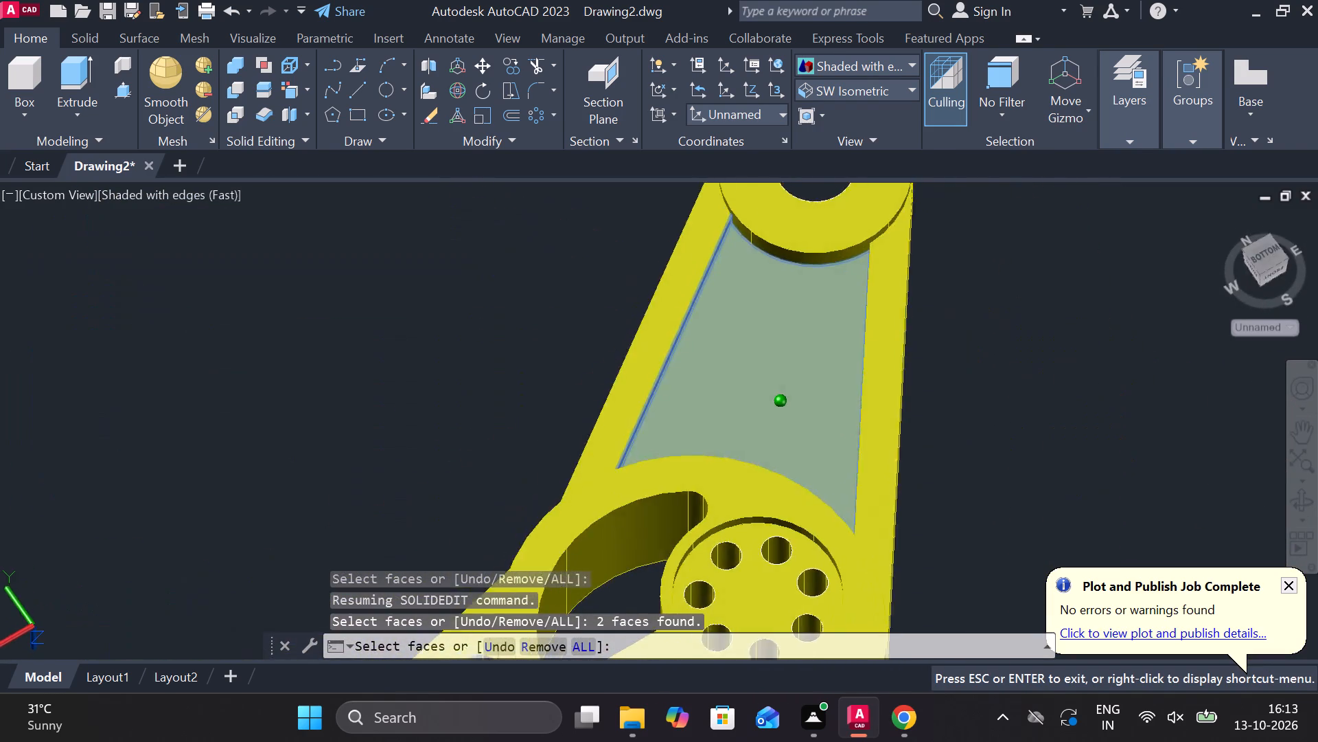
shift+middle_drag(993, 451, 988, 370)
scroll(599, 511, up, 2)
middle_drag(599, 508, 804, 387)
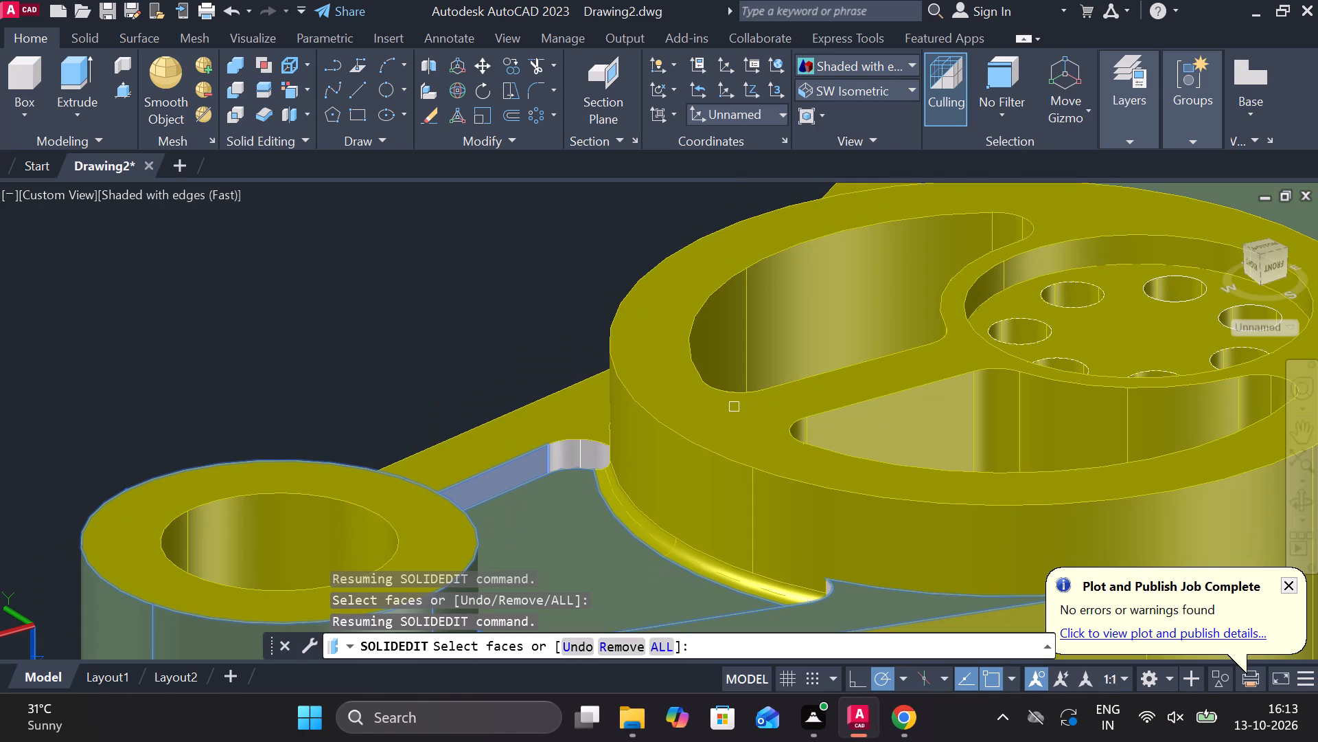
double_click(585, 451)
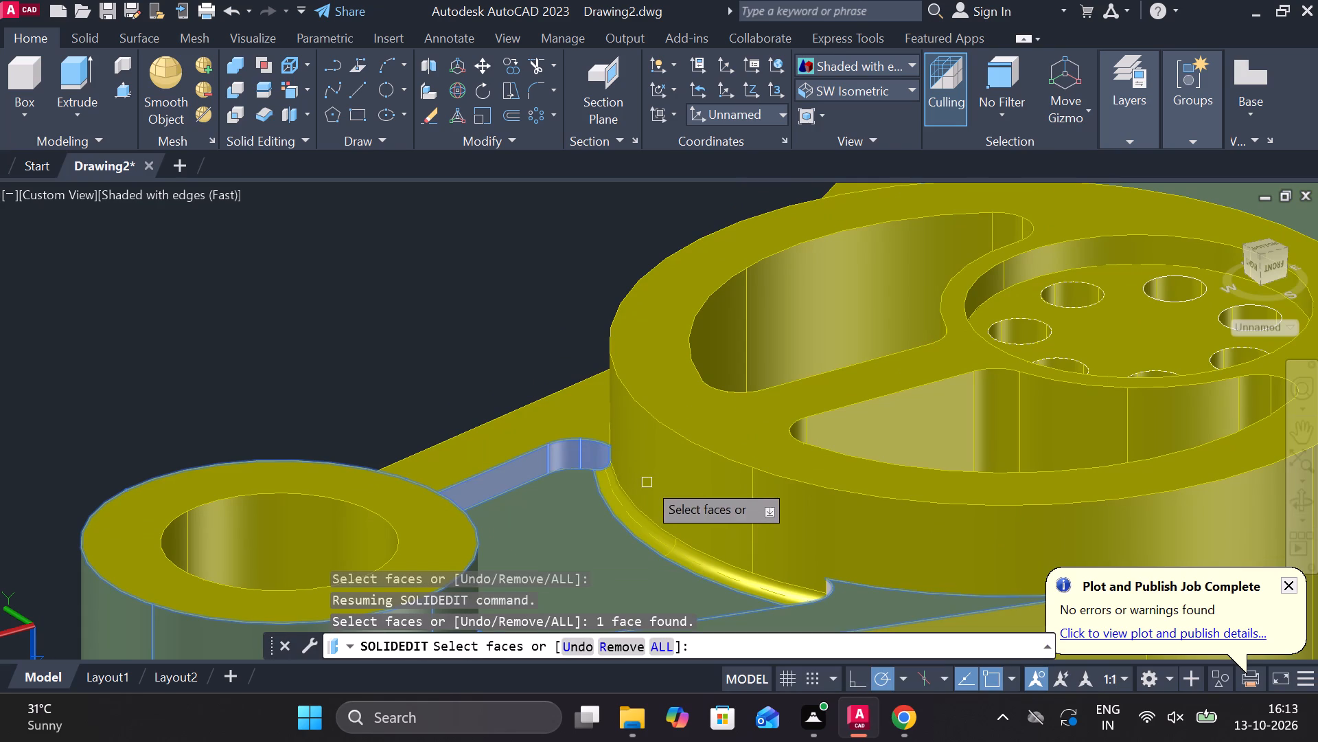
middle_drag(669, 484, 824, 505)
scroll(733, 437, down, 1)
shift+middle_drag(649, 403, 823, 482)
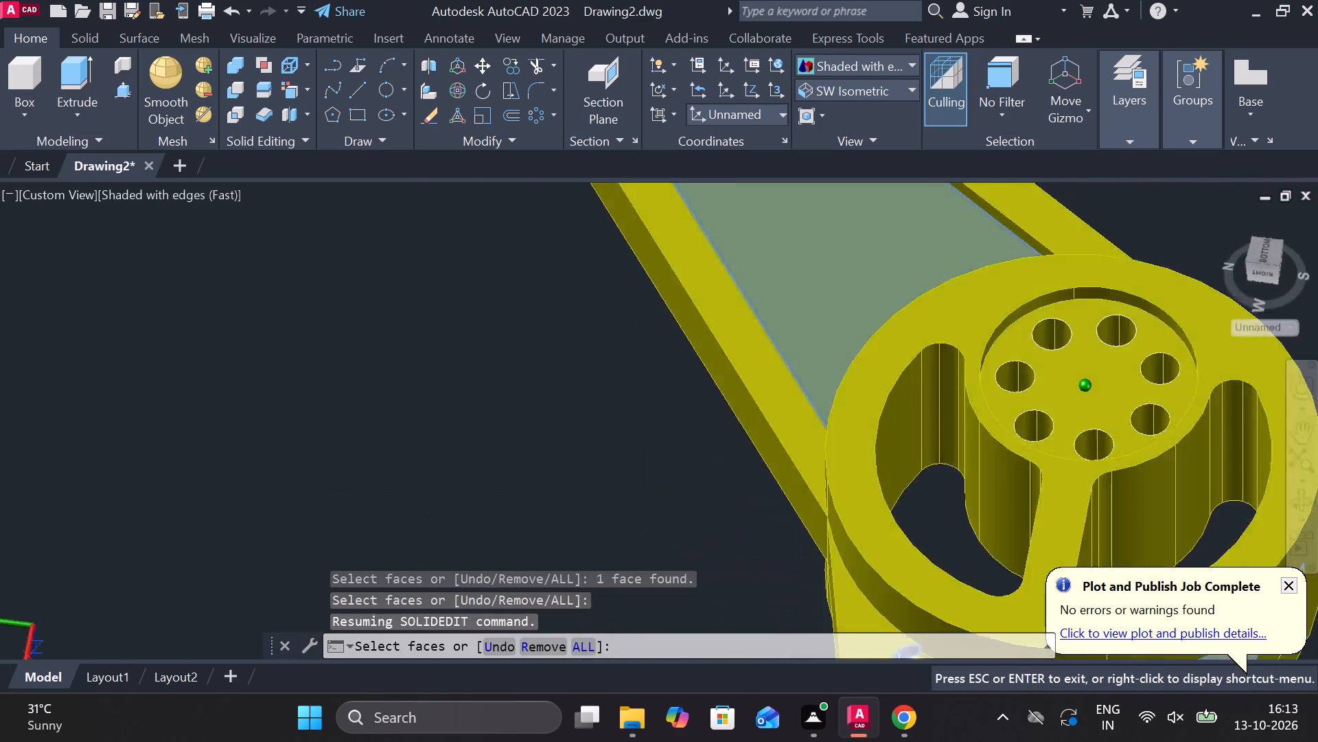
shift+middle_drag(823, 482, 848, 415)
middle_drag(843, 427, 487, 421)
scroll(897, 523, up, 2)
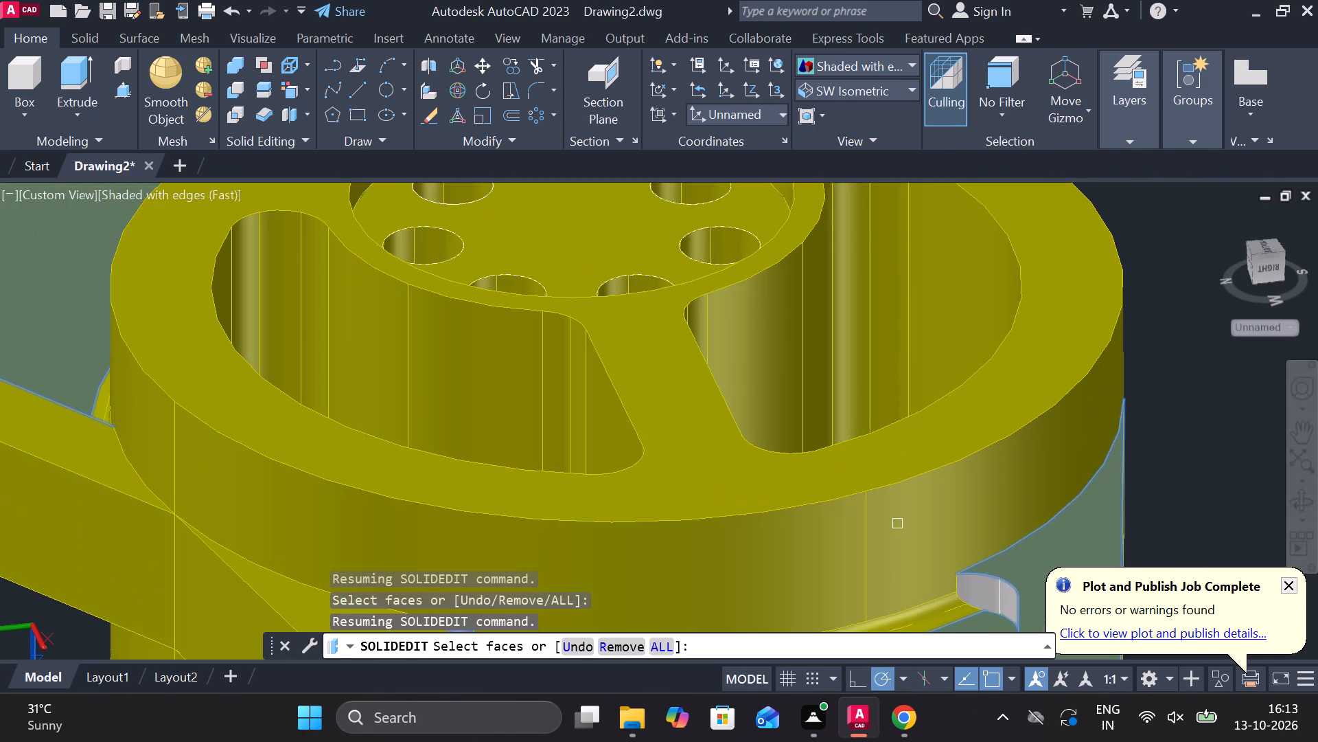
click(978, 595)
key(Return)
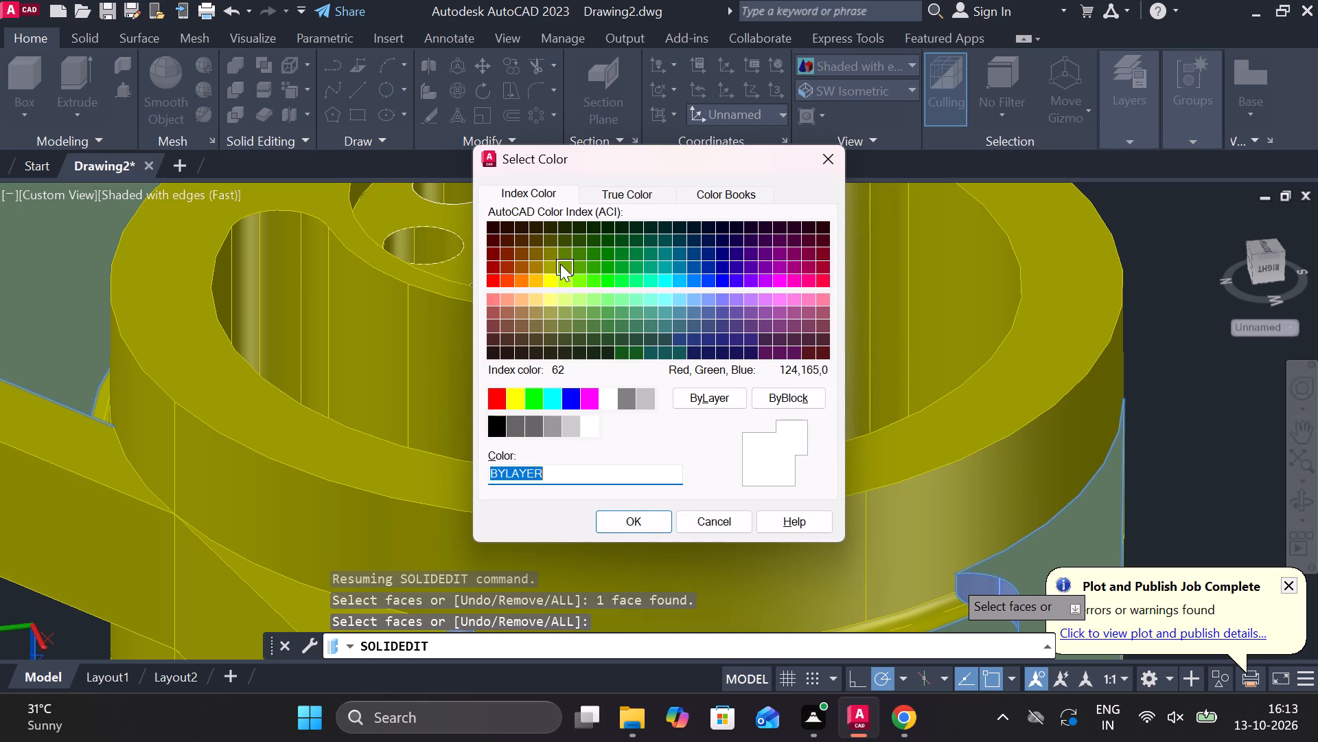
click(546, 267)
click(650, 523)
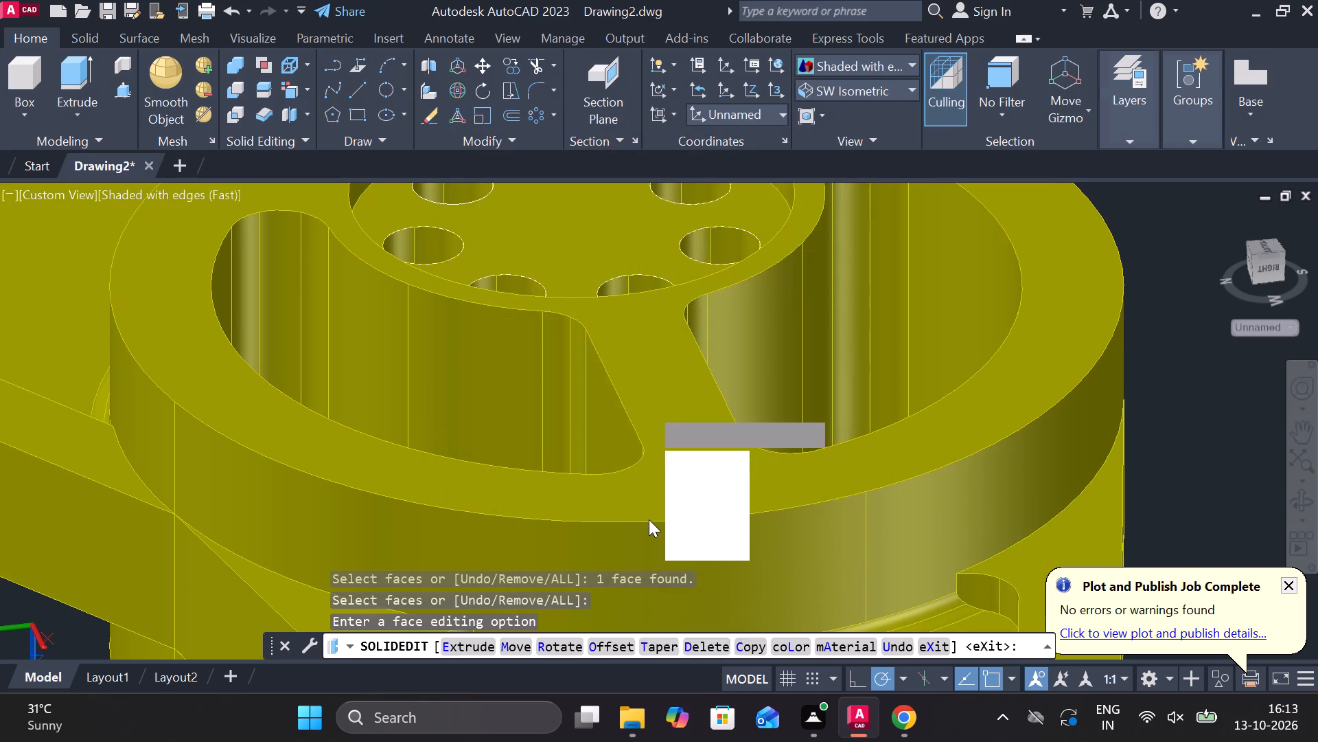
key(Return)
key(Return)
Check the hub's small hole rims for separate stray circles using the 2D Wireframe, Hidden and Sketchy visual styles.
middle_drag(848, 276, 884, 381)
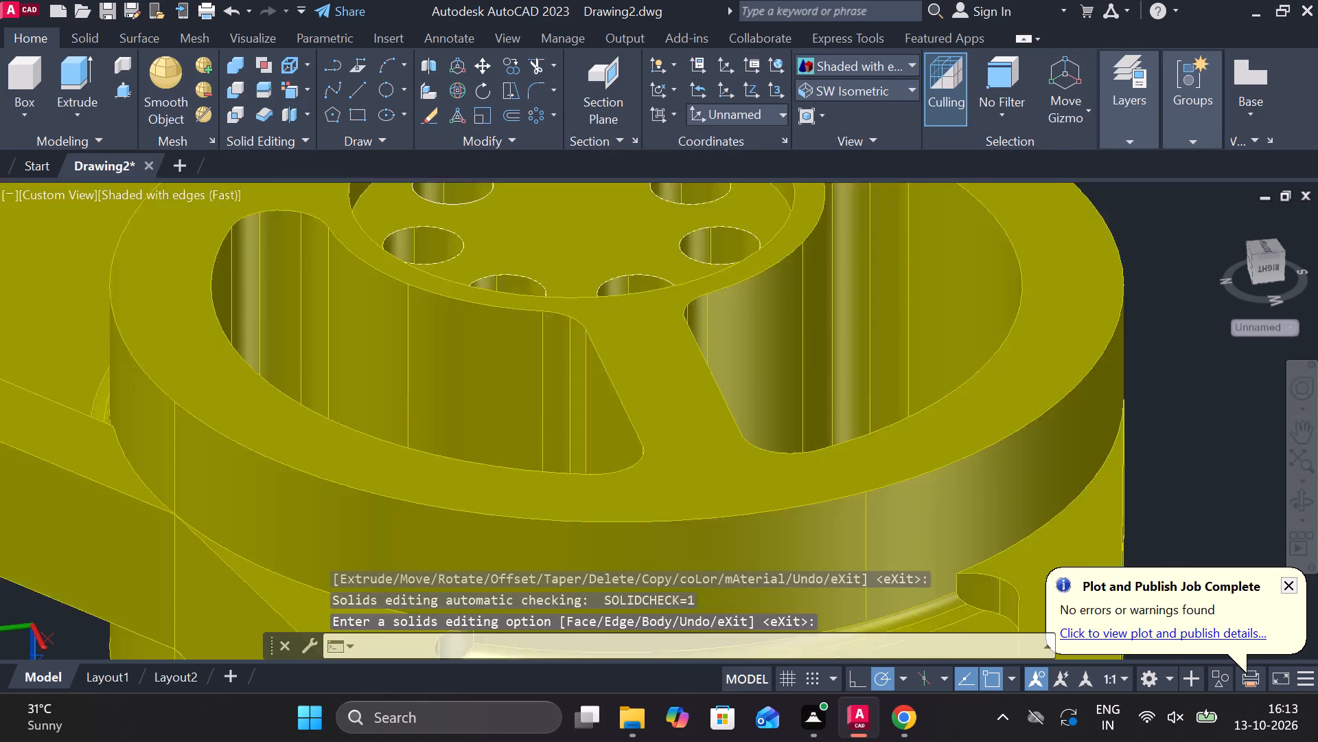
middle_drag(884, 381, 901, 460)
click(647, 346)
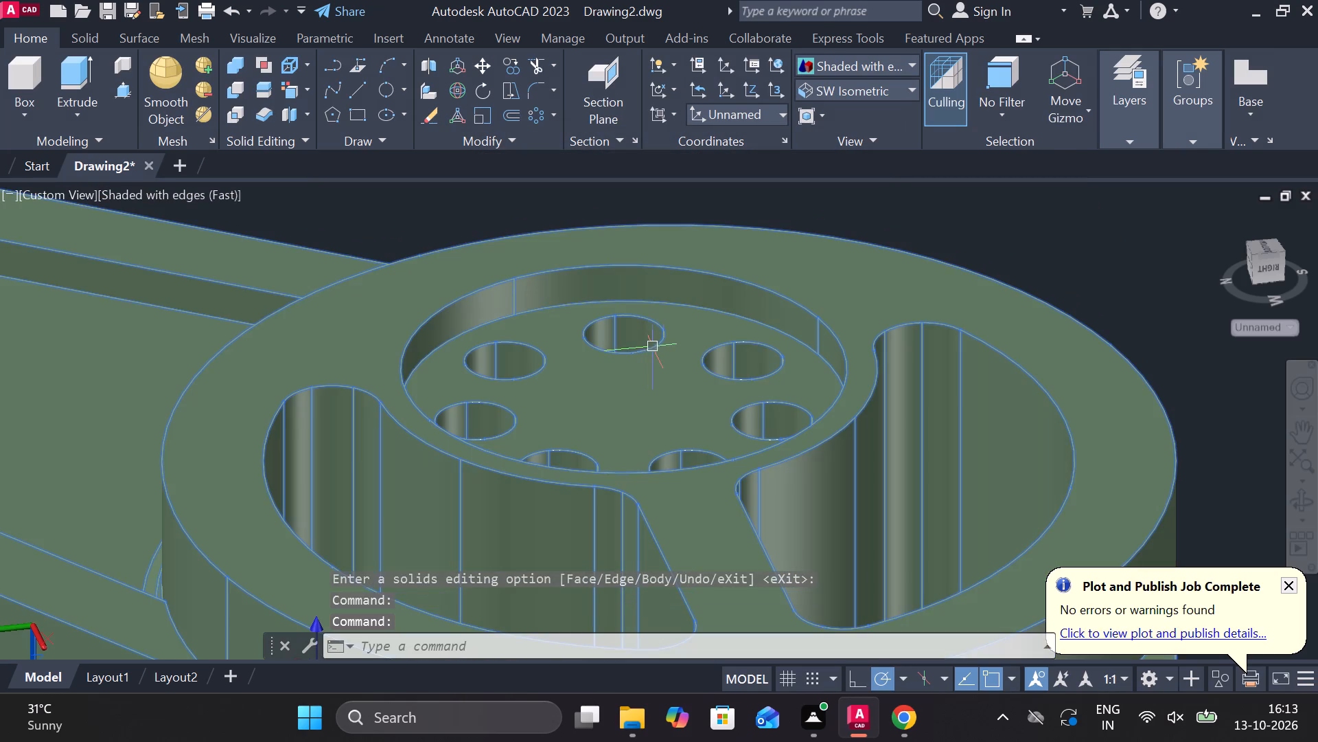
key(Escape)
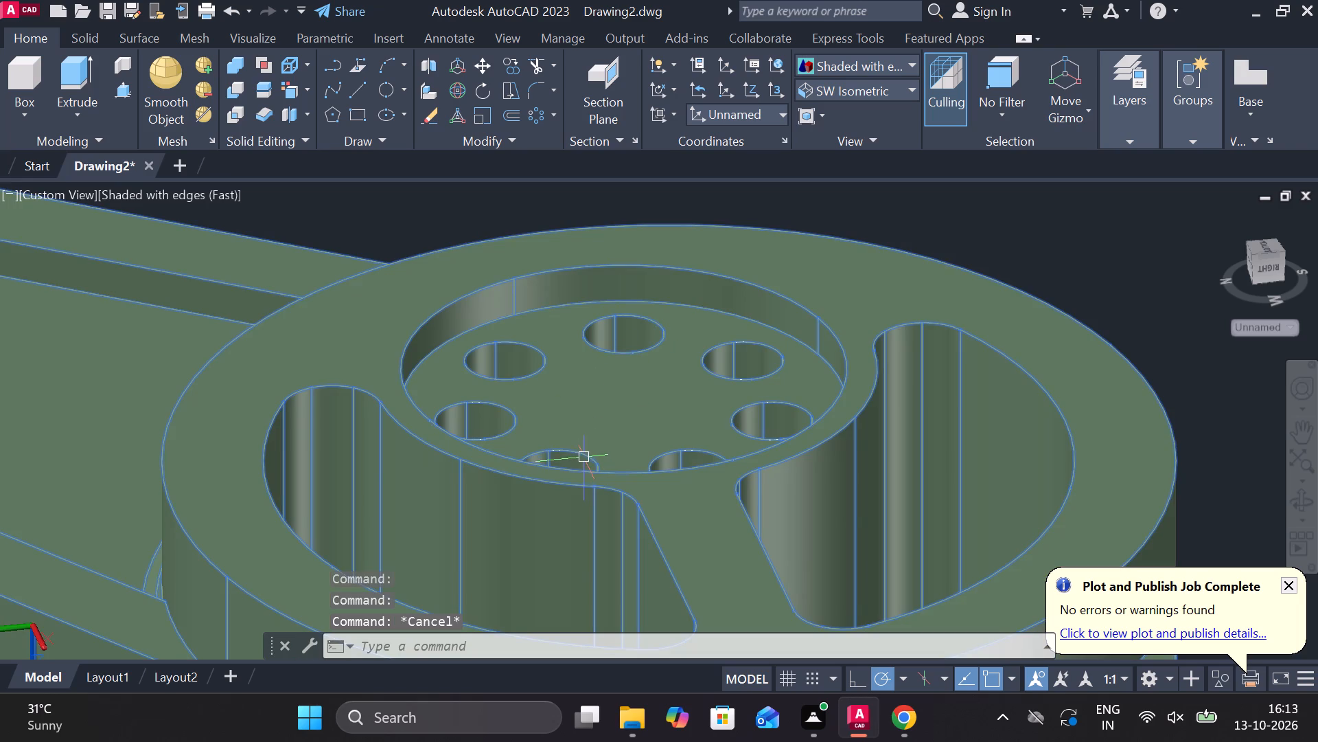
click(875, 61)
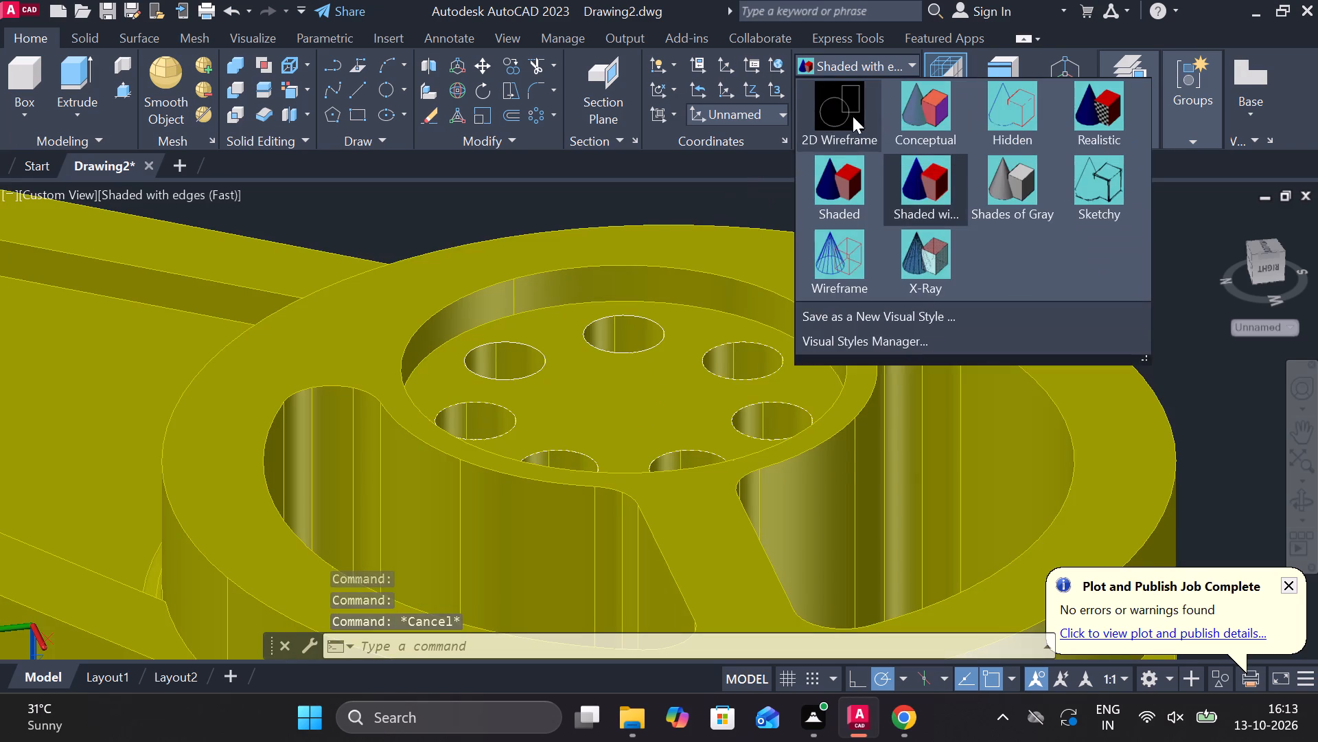
click(853, 116)
click(873, 69)
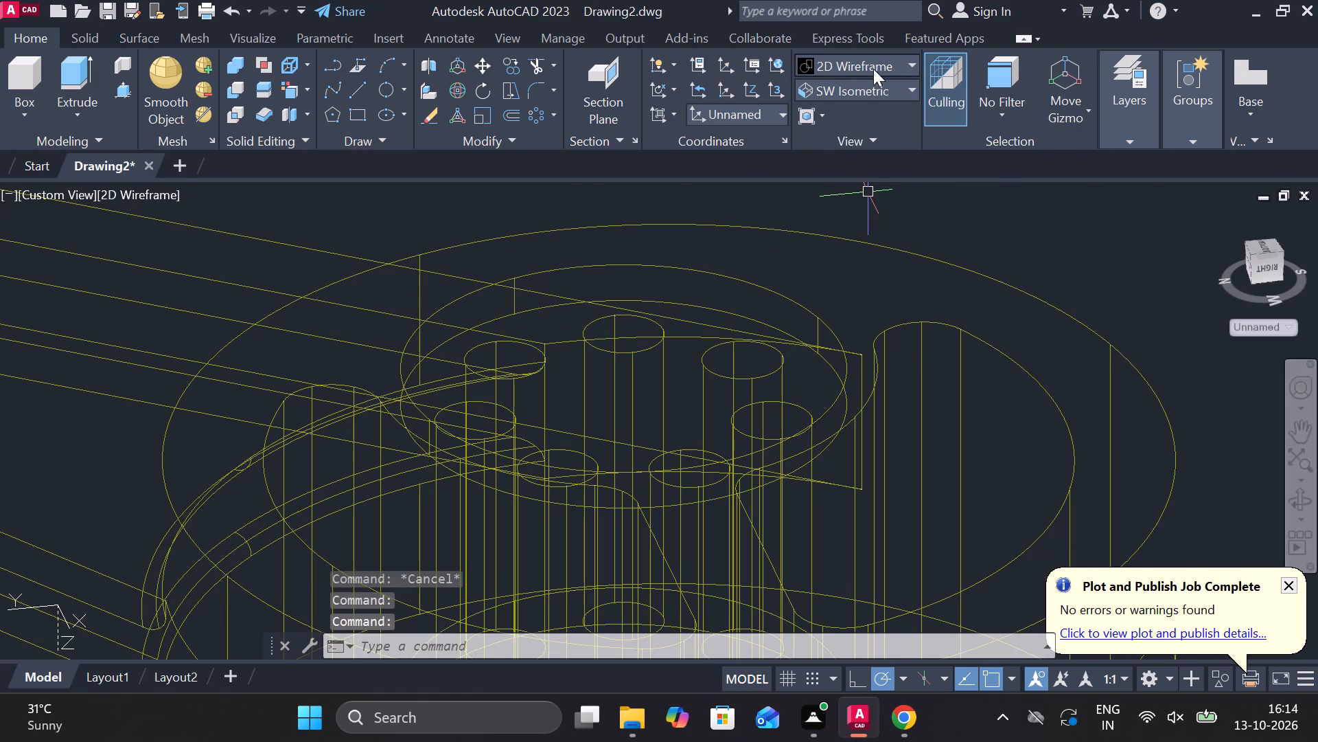
click(1015, 120)
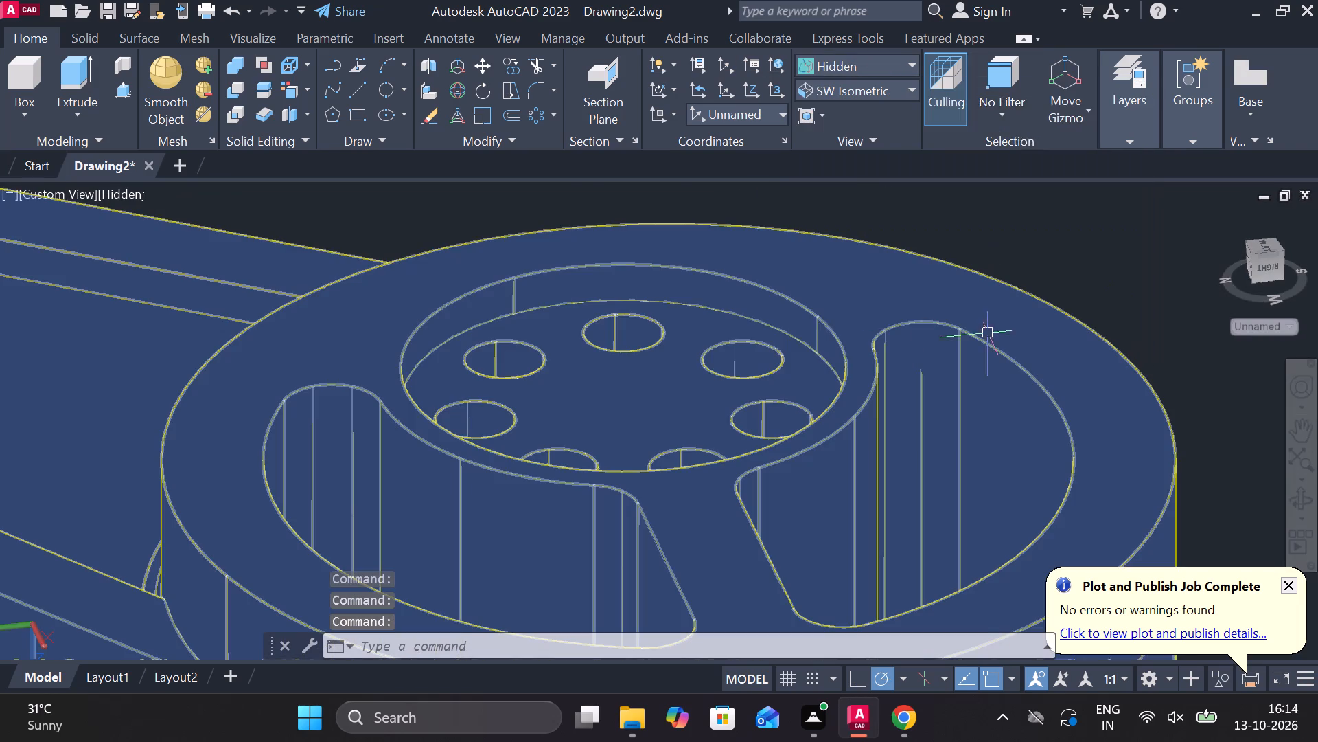
key(Escape)
scroll(721, 372, up, 3)
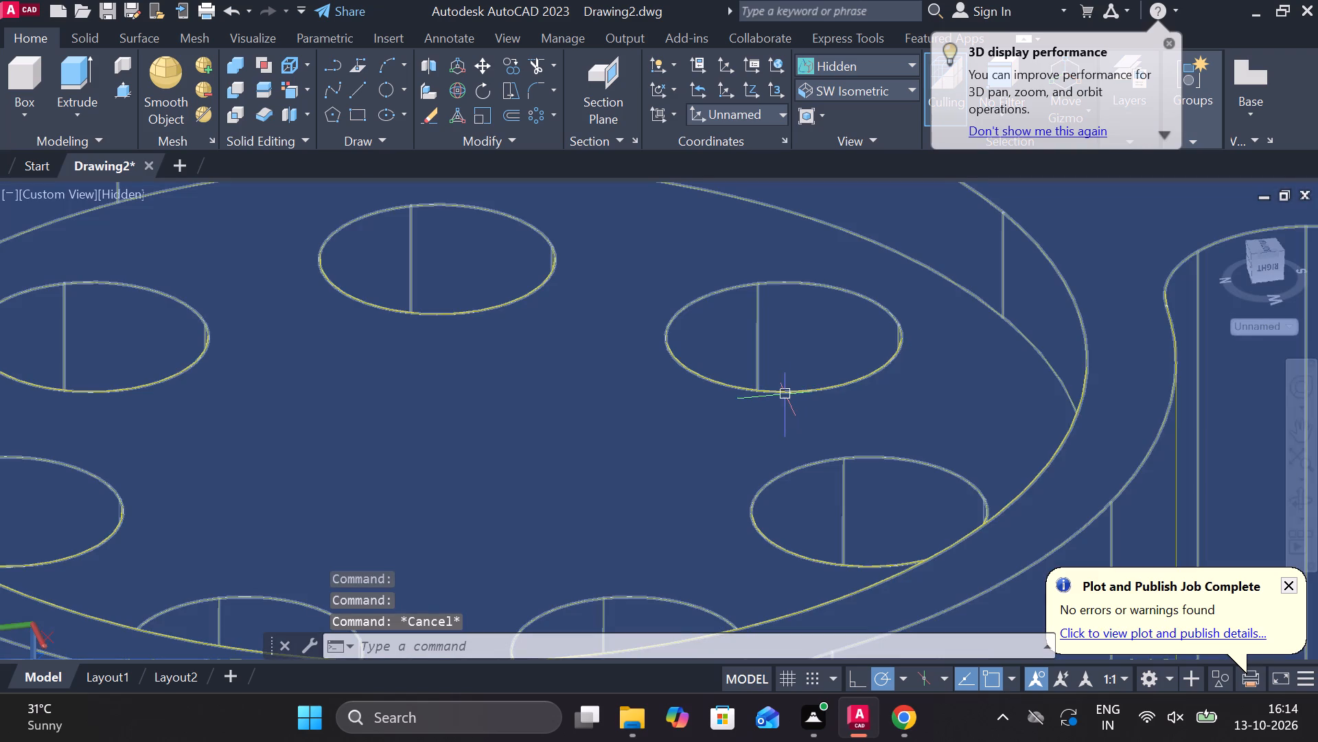
click(785, 394)
key(Escape)
scroll(761, 393, down, 3)
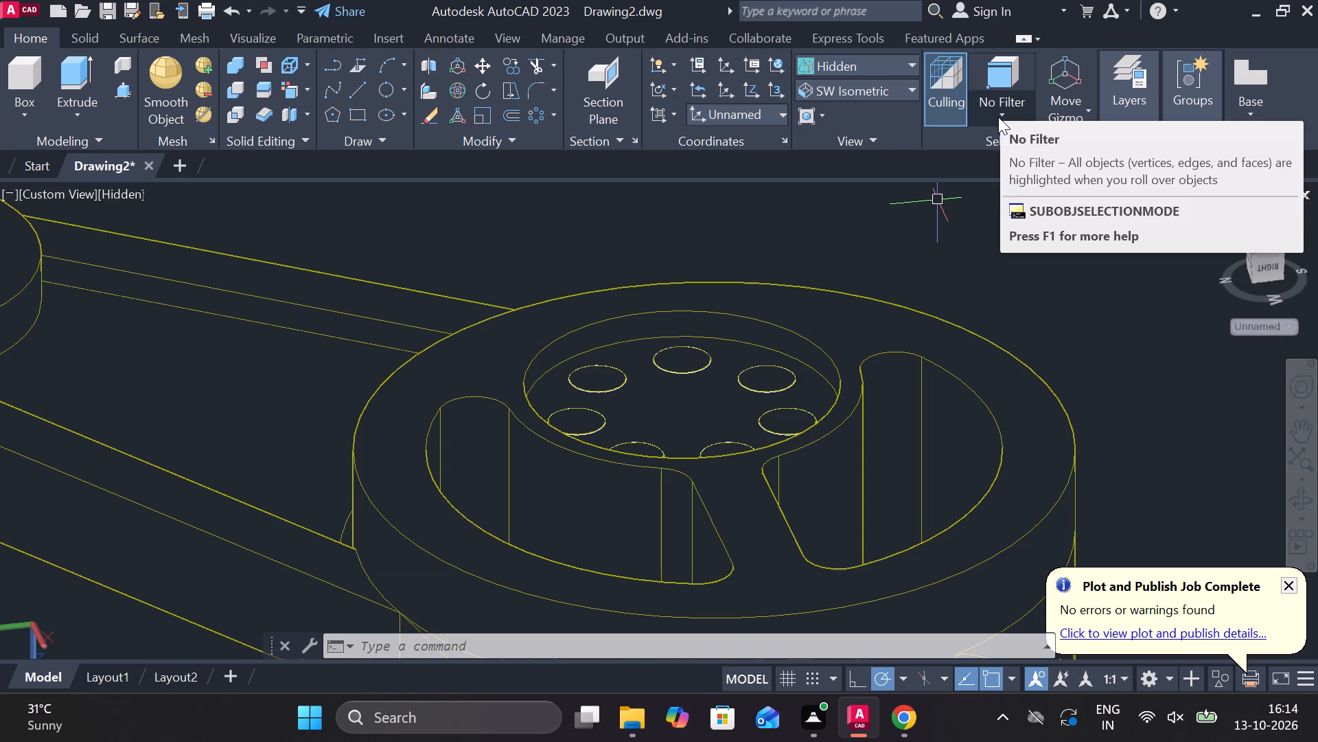
click(862, 63)
click(1080, 196)
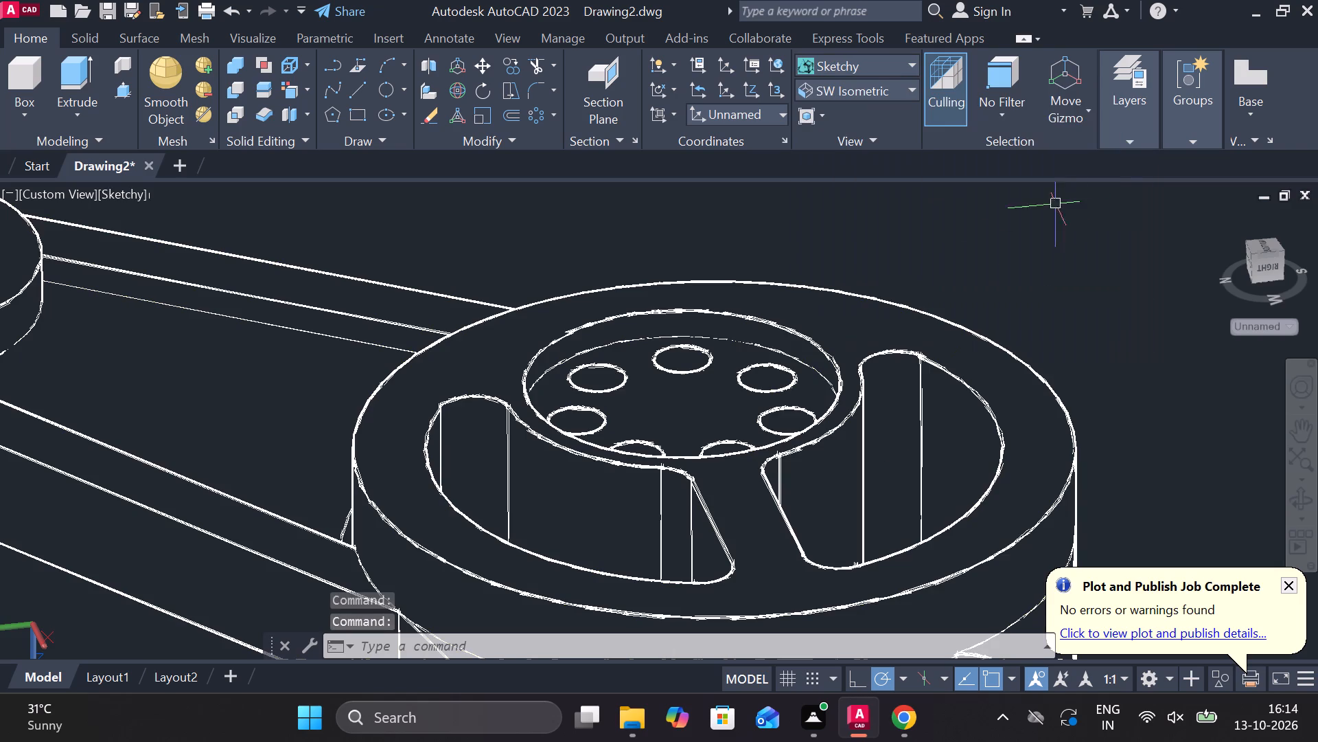
Switch the visual style to Shaded.
click(835, 72)
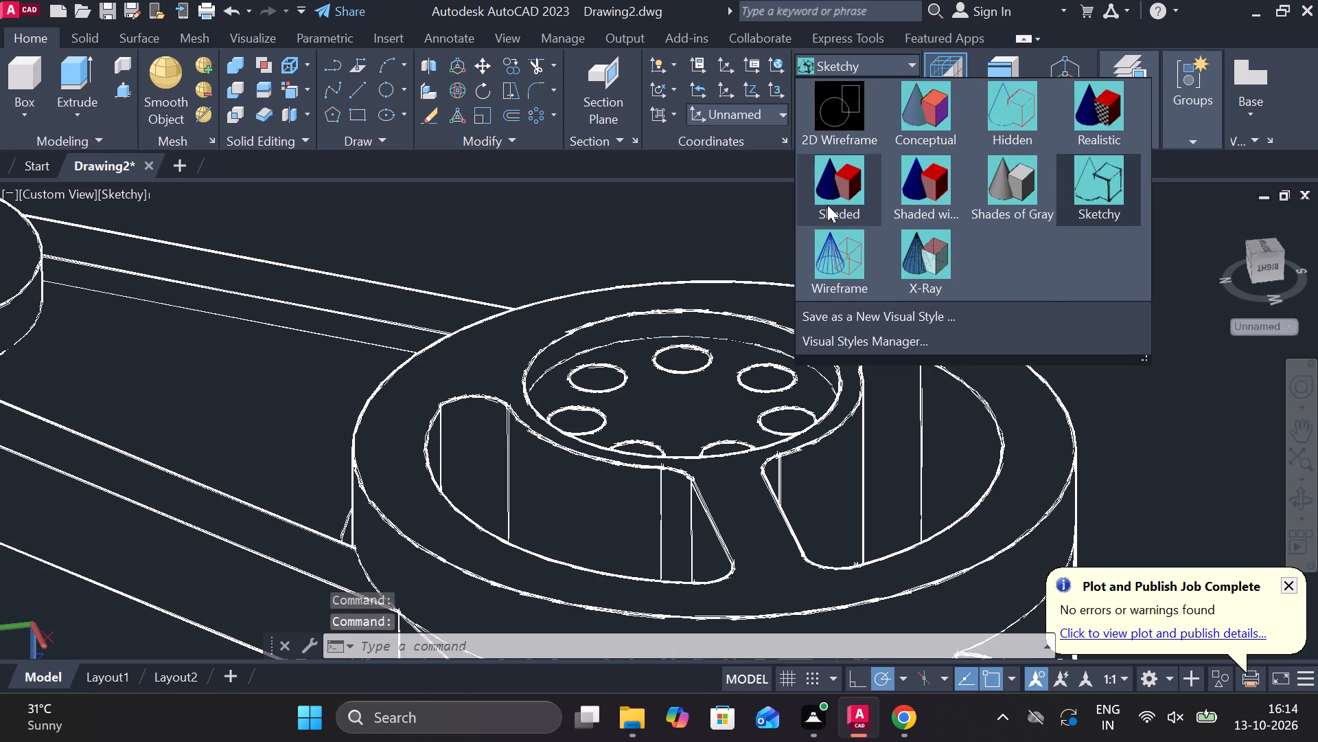
click(838, 205)
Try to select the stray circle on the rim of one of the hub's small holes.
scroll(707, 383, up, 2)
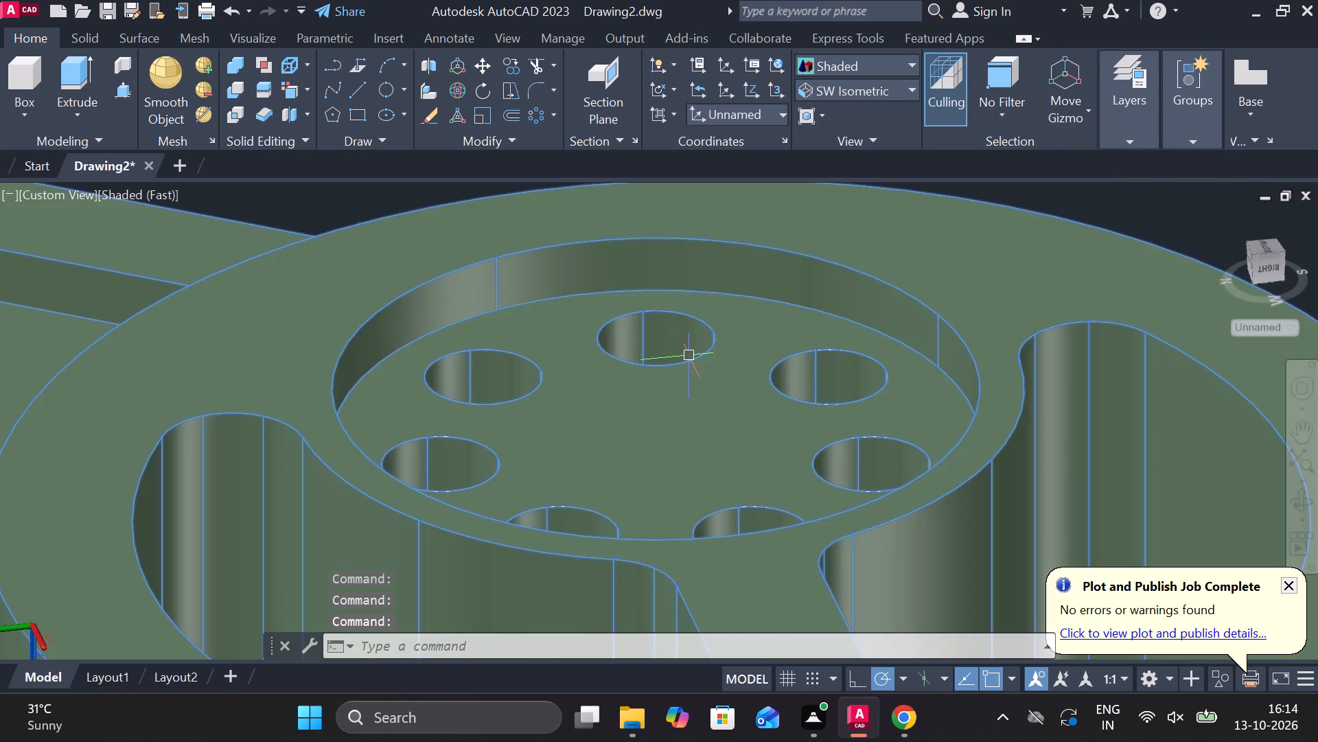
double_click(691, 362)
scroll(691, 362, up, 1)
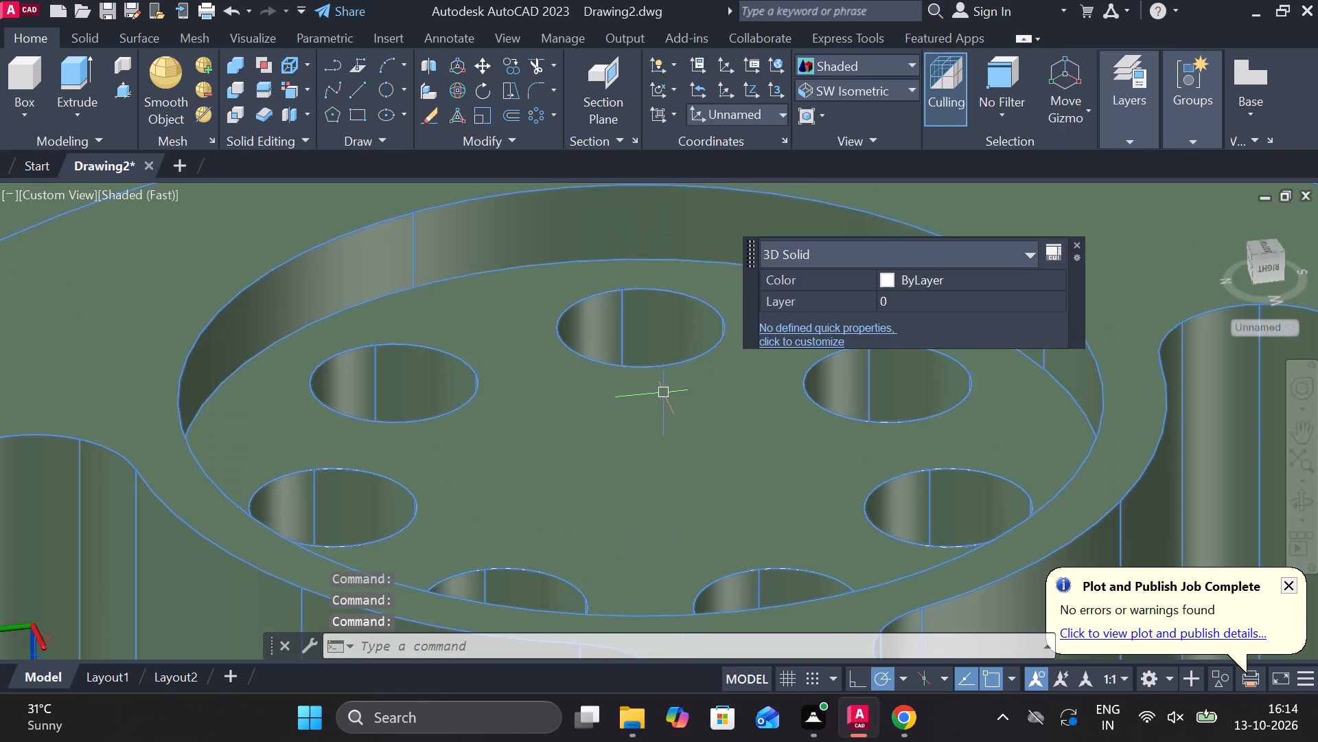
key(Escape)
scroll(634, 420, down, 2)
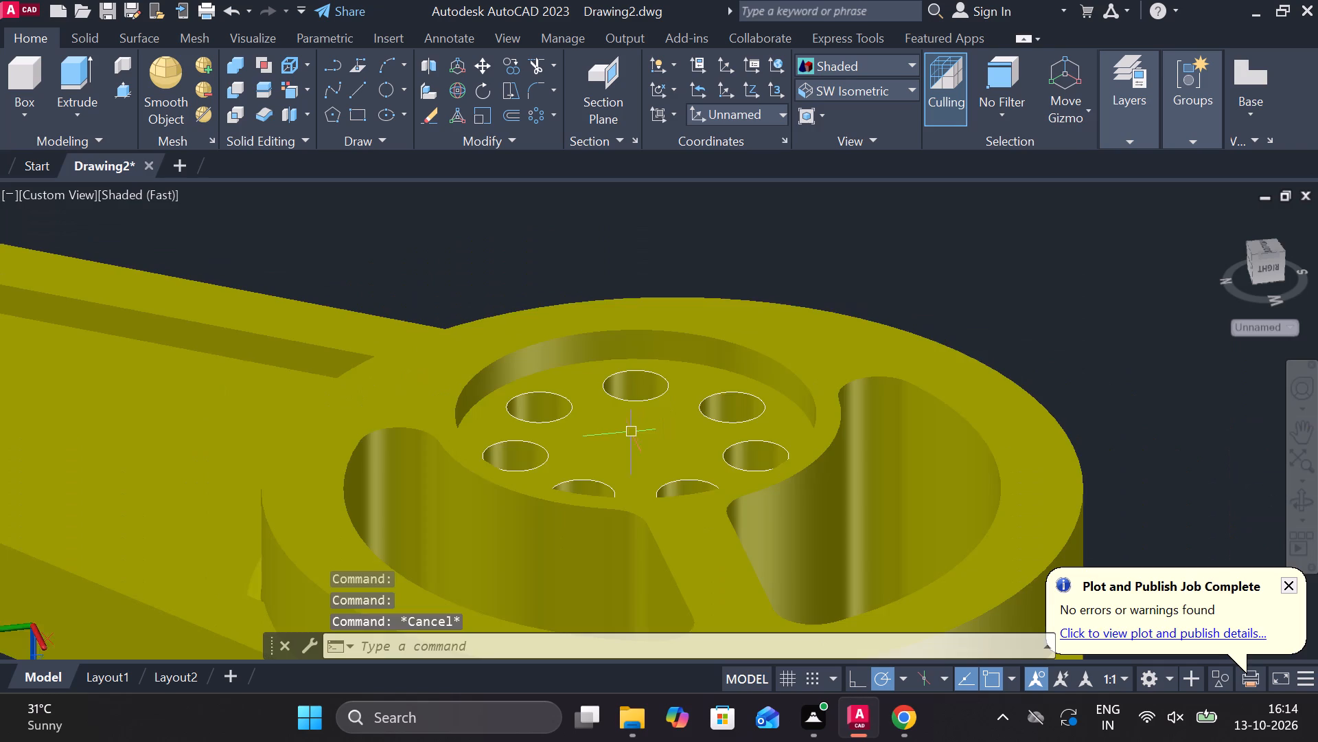
Erase the stray white circle on the bore rim of the long arm's end boss.
scroll(631, 433, down, 3)
scroll(438, 424, up, 1)
middle_drag(479, 414, 643, 448)
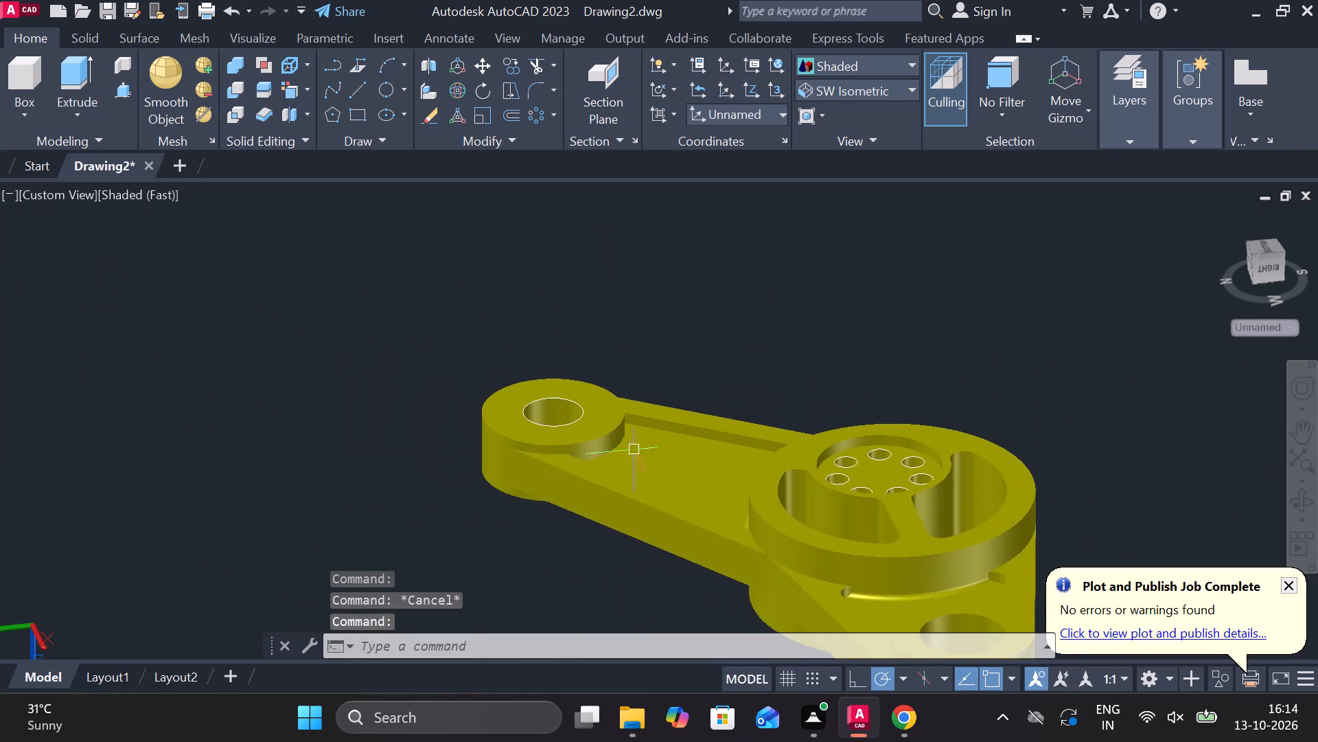
scroll(559, 437, up, 4)
scroll(588, 385, up, 2)
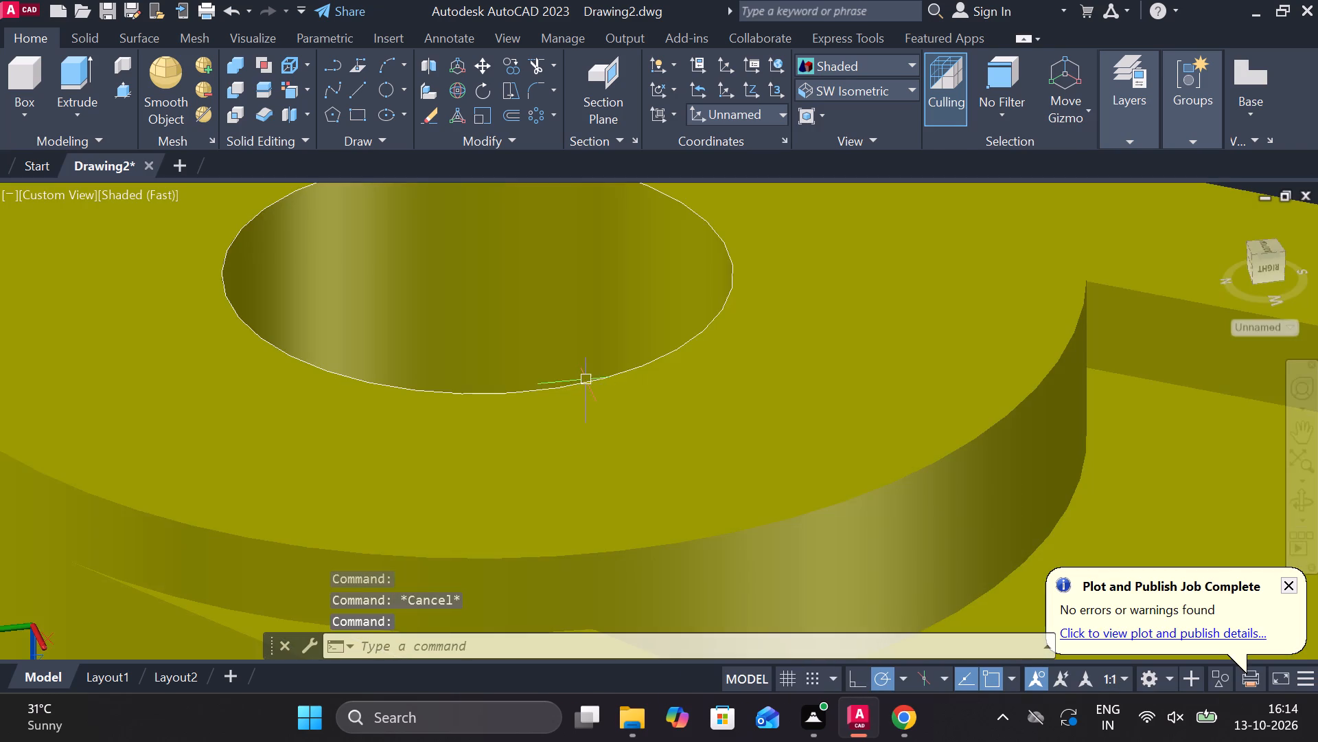
double_click(580, 384)
key(Escape)
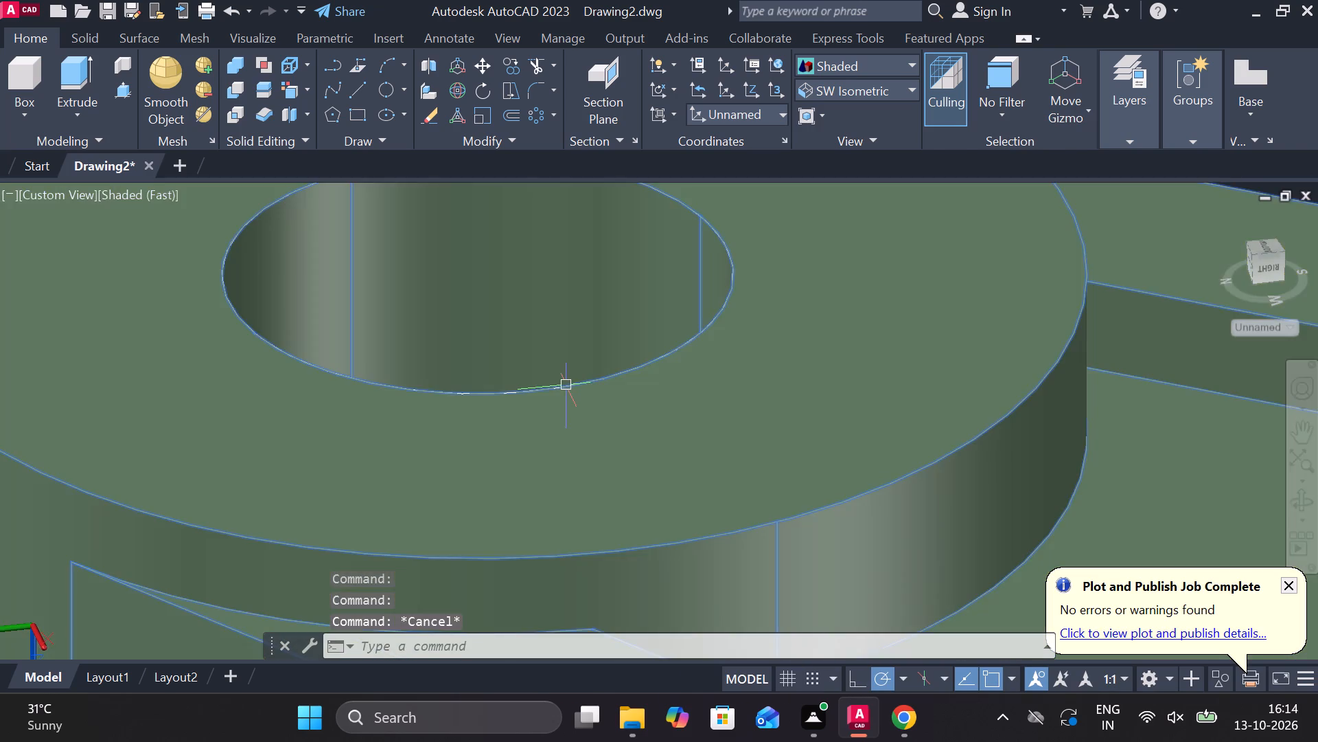
click(566, 384)
scroll(562, 383, down, 2)
key(Escape)
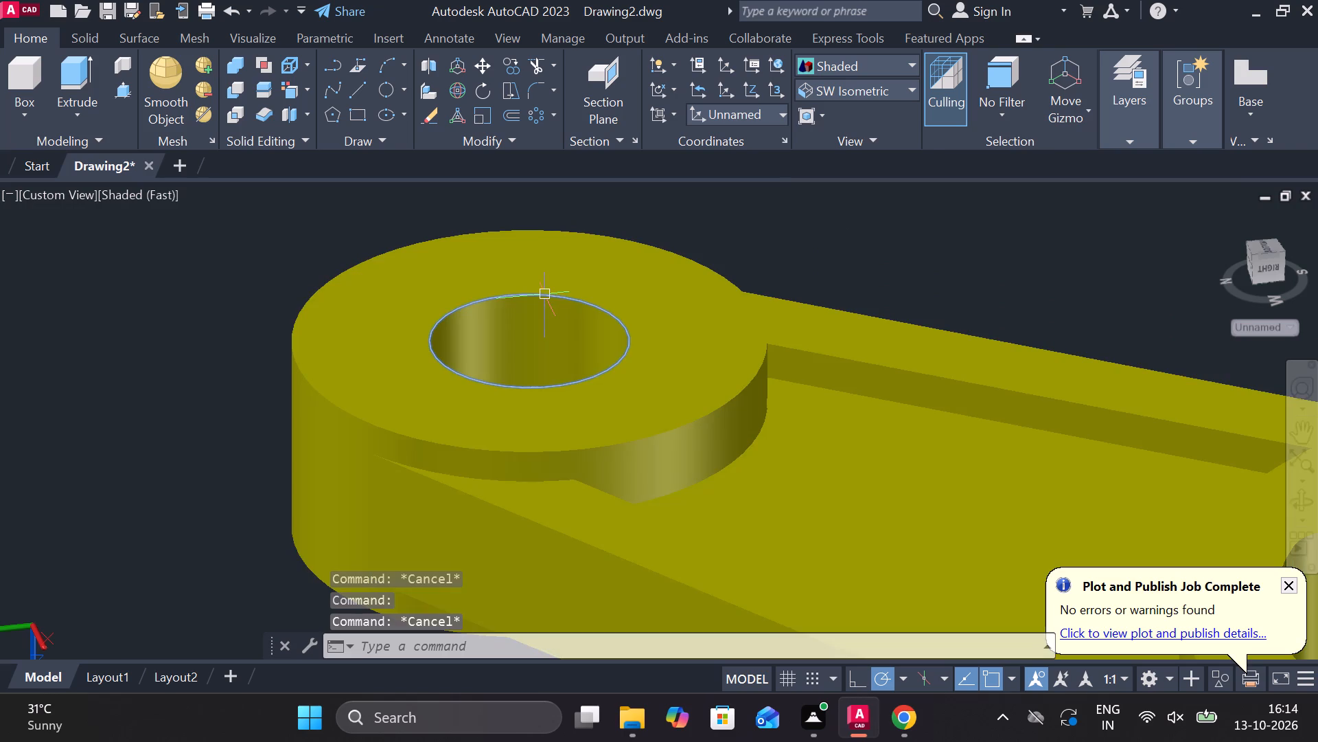
click(544, 293)
text(e)
key(space)
scroll(623, 343, down, 2)
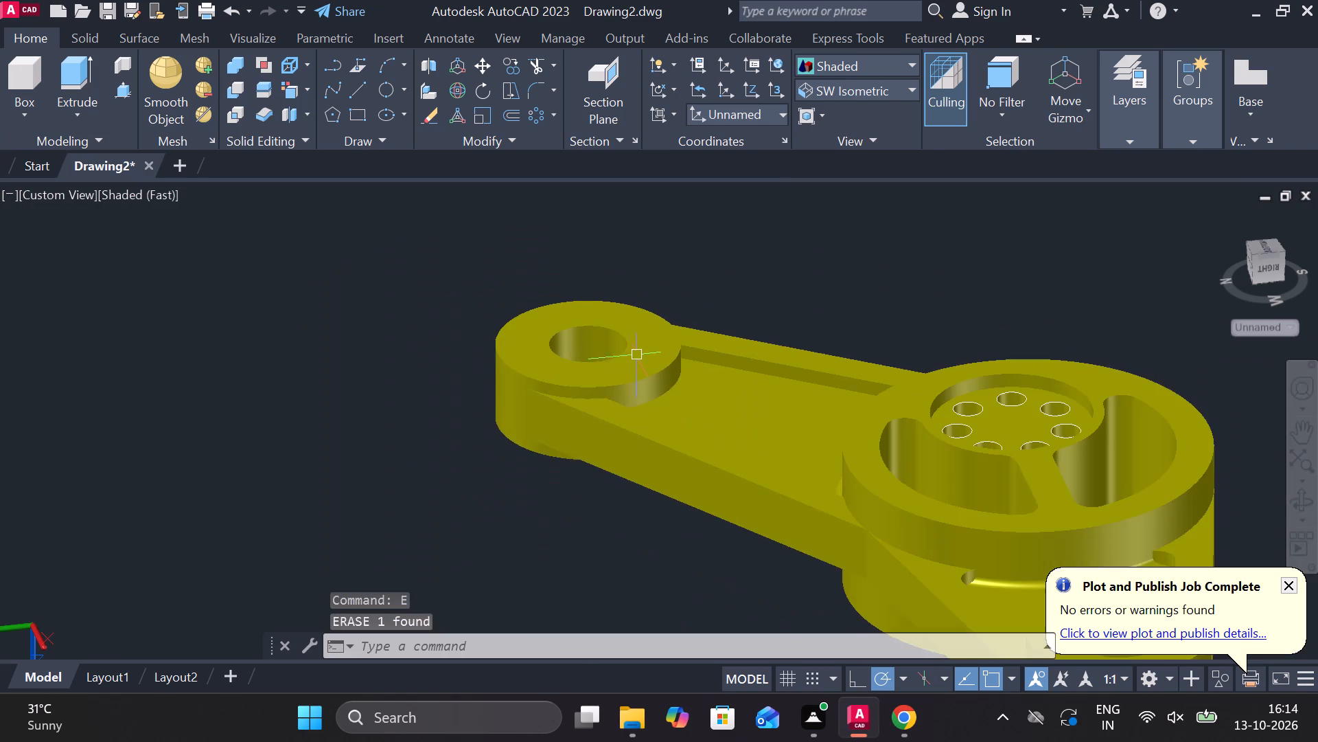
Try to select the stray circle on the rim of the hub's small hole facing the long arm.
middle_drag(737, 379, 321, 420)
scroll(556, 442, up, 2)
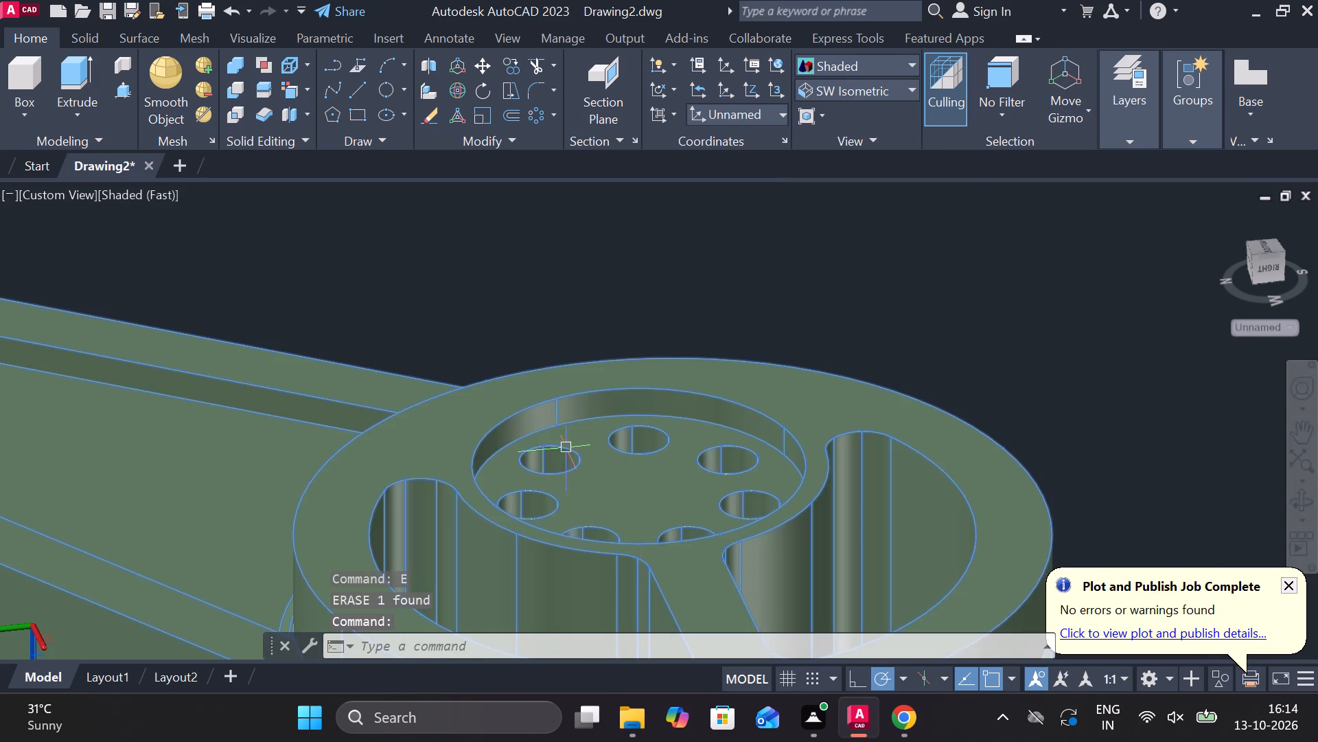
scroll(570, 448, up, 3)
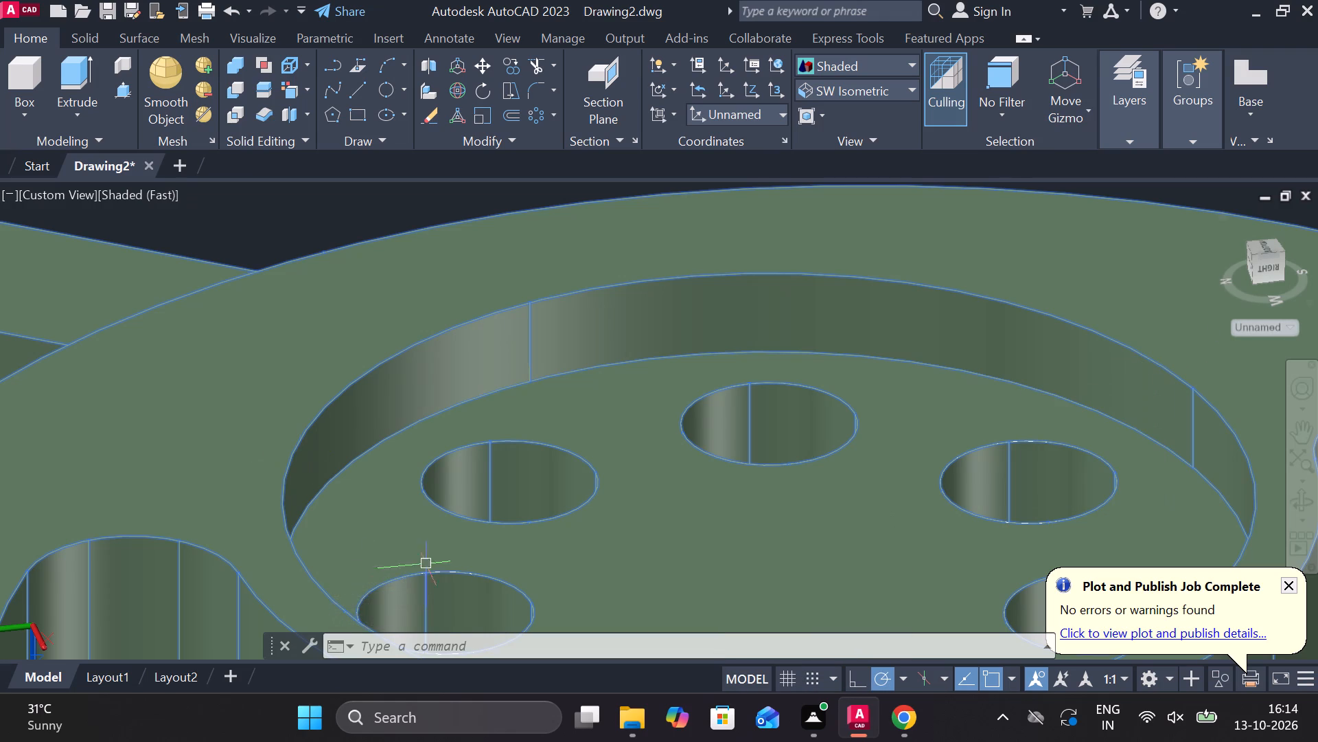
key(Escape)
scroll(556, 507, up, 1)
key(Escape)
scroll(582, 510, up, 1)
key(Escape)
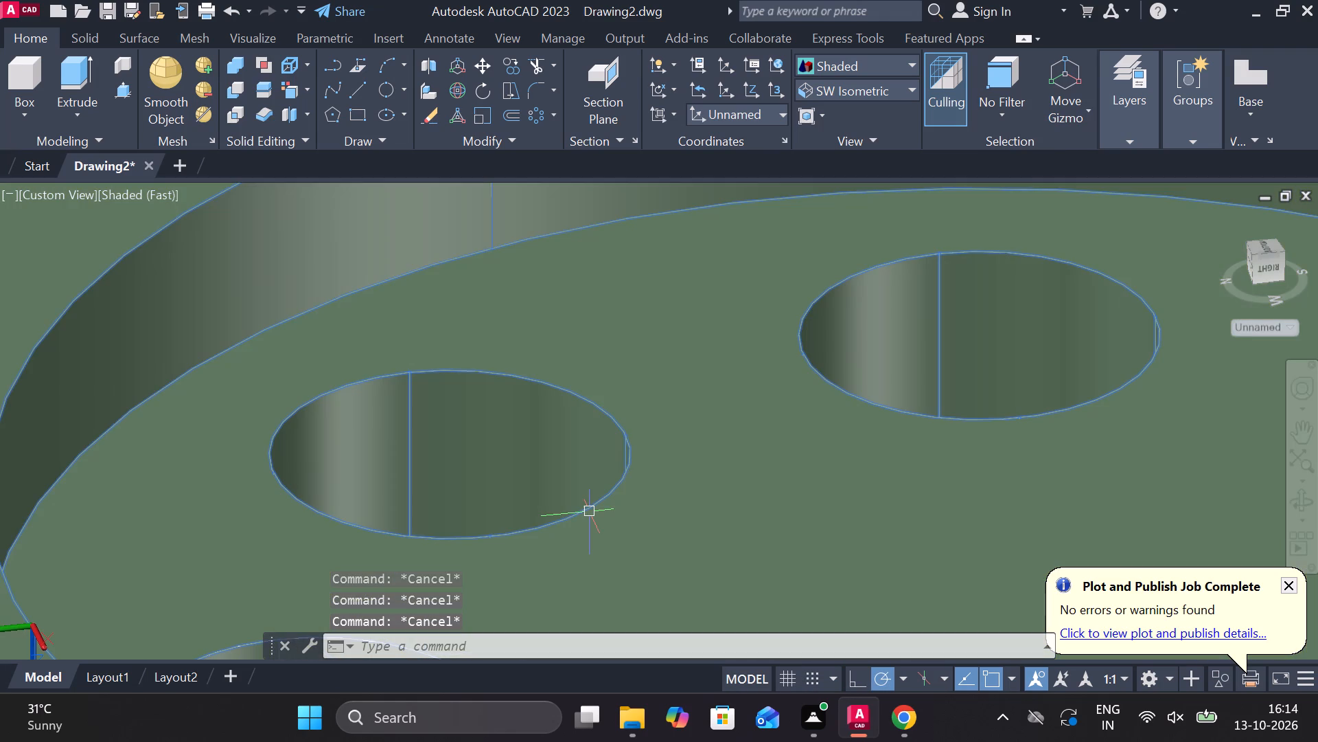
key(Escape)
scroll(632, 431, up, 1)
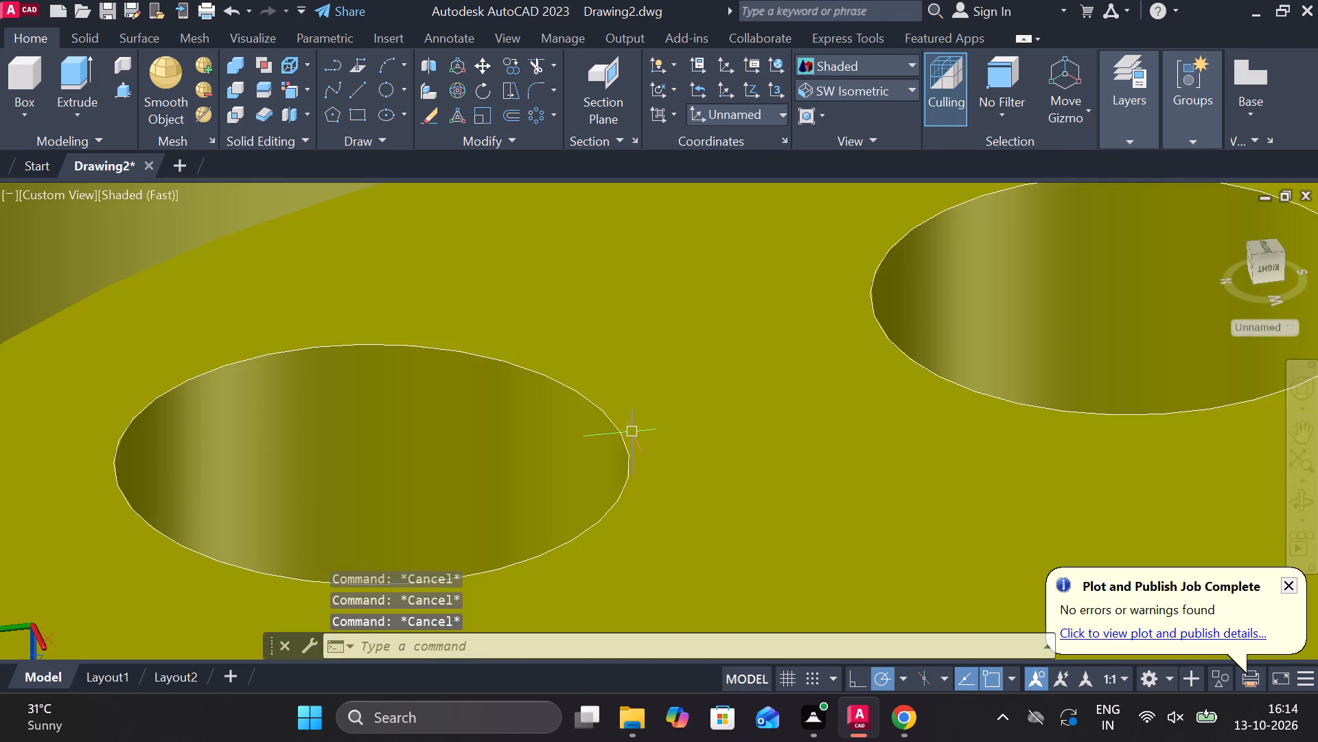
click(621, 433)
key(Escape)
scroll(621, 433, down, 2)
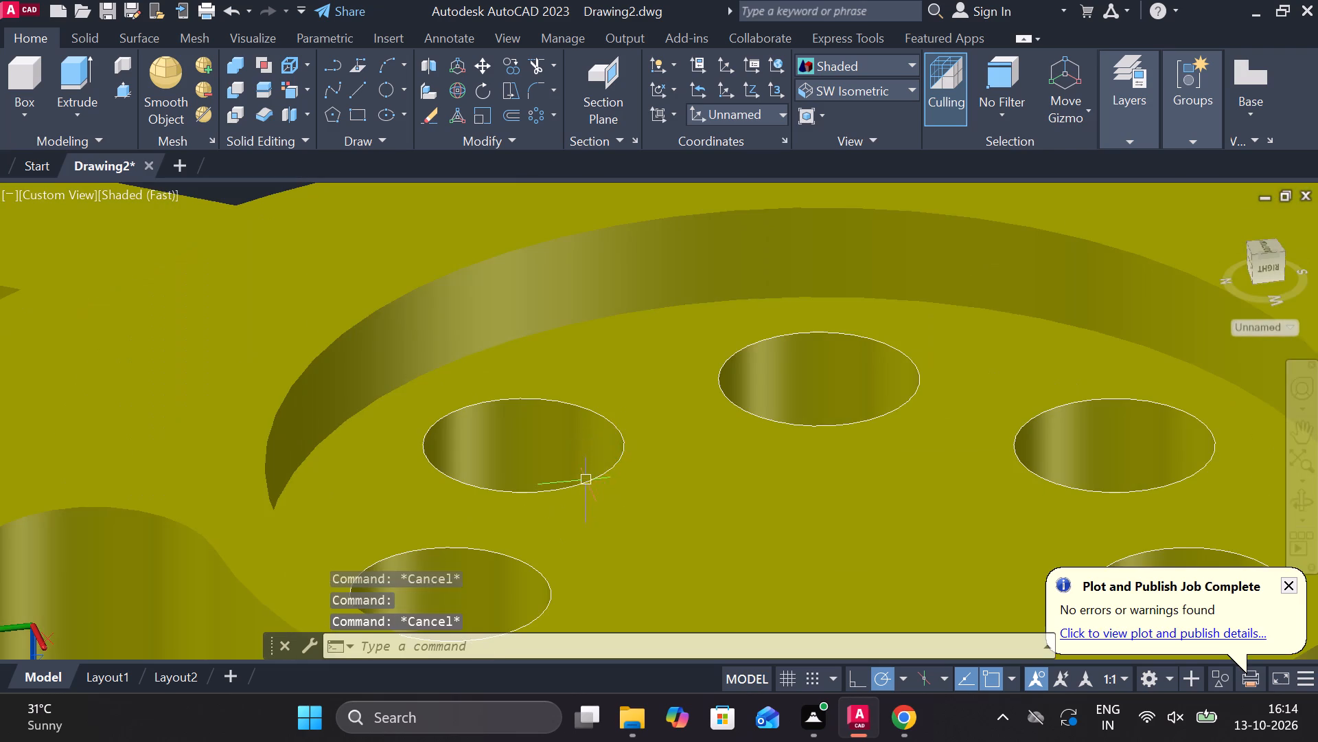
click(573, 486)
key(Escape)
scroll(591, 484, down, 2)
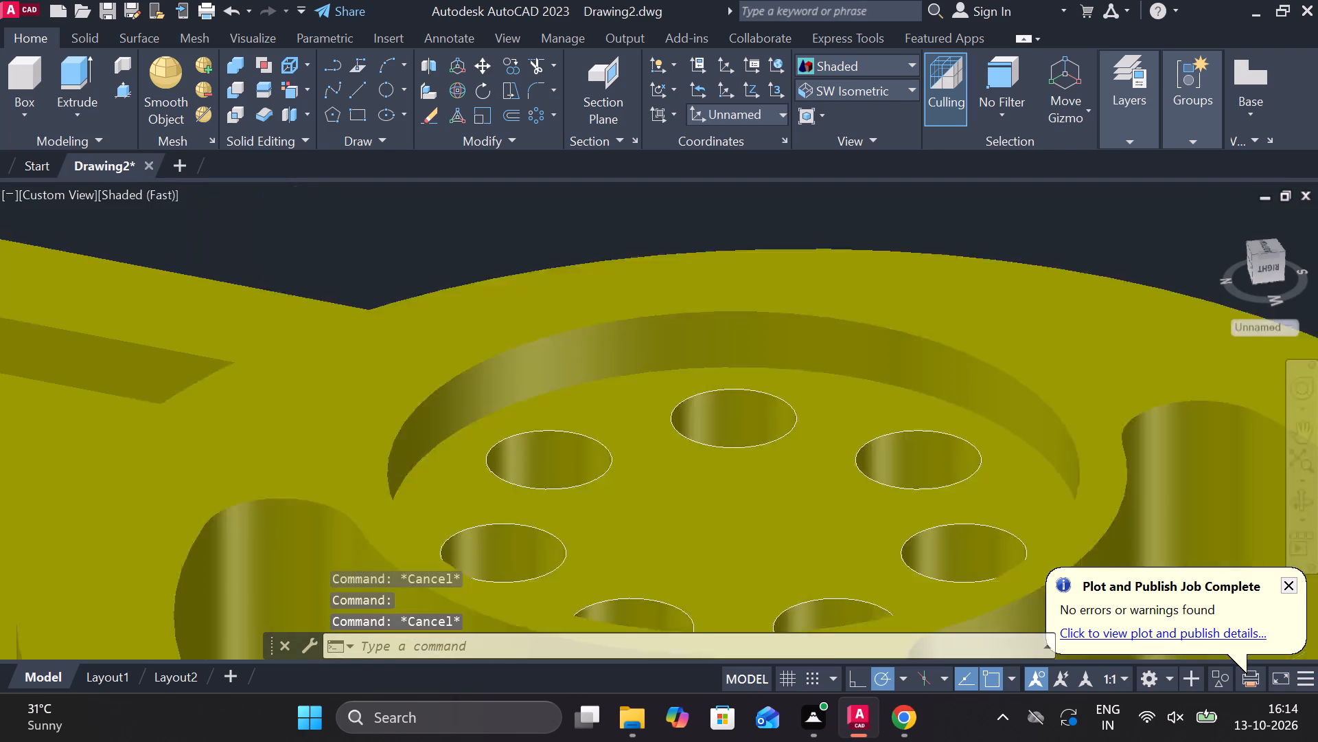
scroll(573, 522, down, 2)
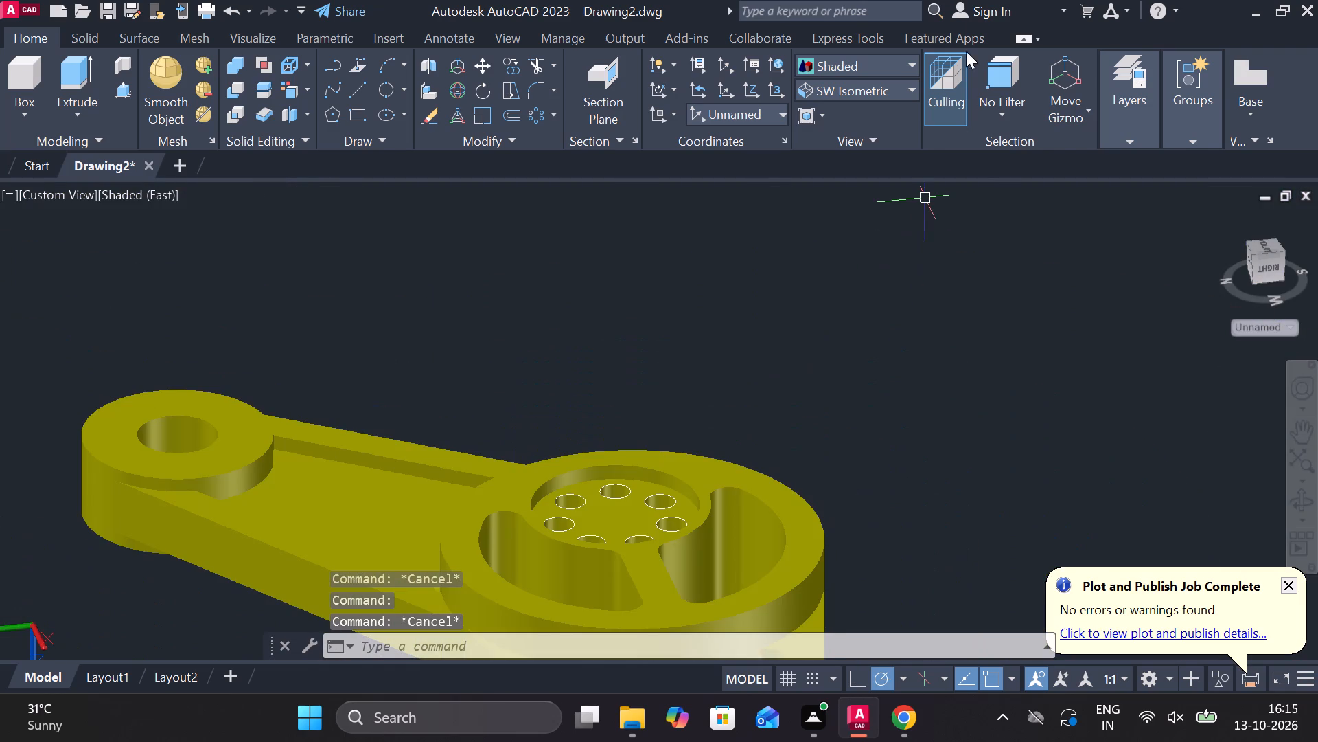
Switch the visual style to Shaded with Edges.
click(148, 196)
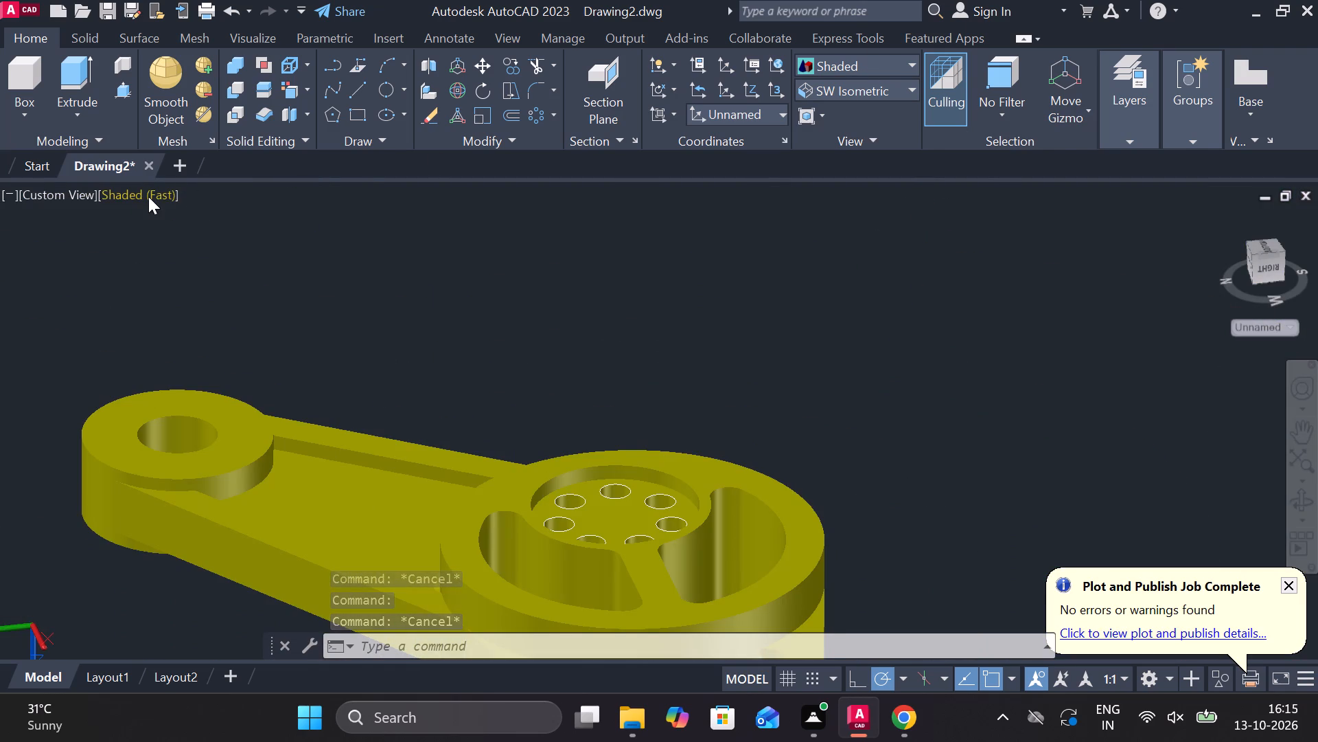
double_click(247, 361)
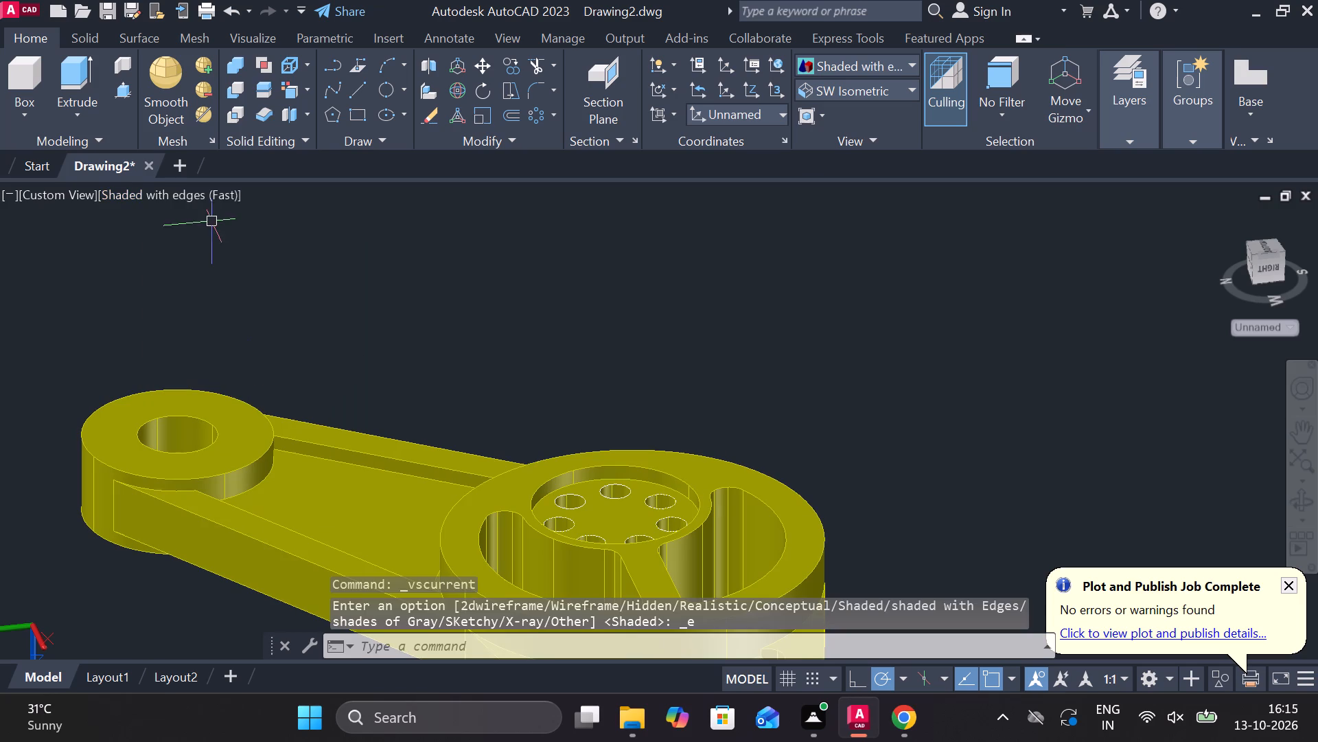
Erase the stray white circle on the rim of the hub's small hole beside the pocket farther from the long arm.
scroll(730, 508, down, 2)
scroll(730, 508, up, 2)
middle_drag(697, 524, 645, 447)
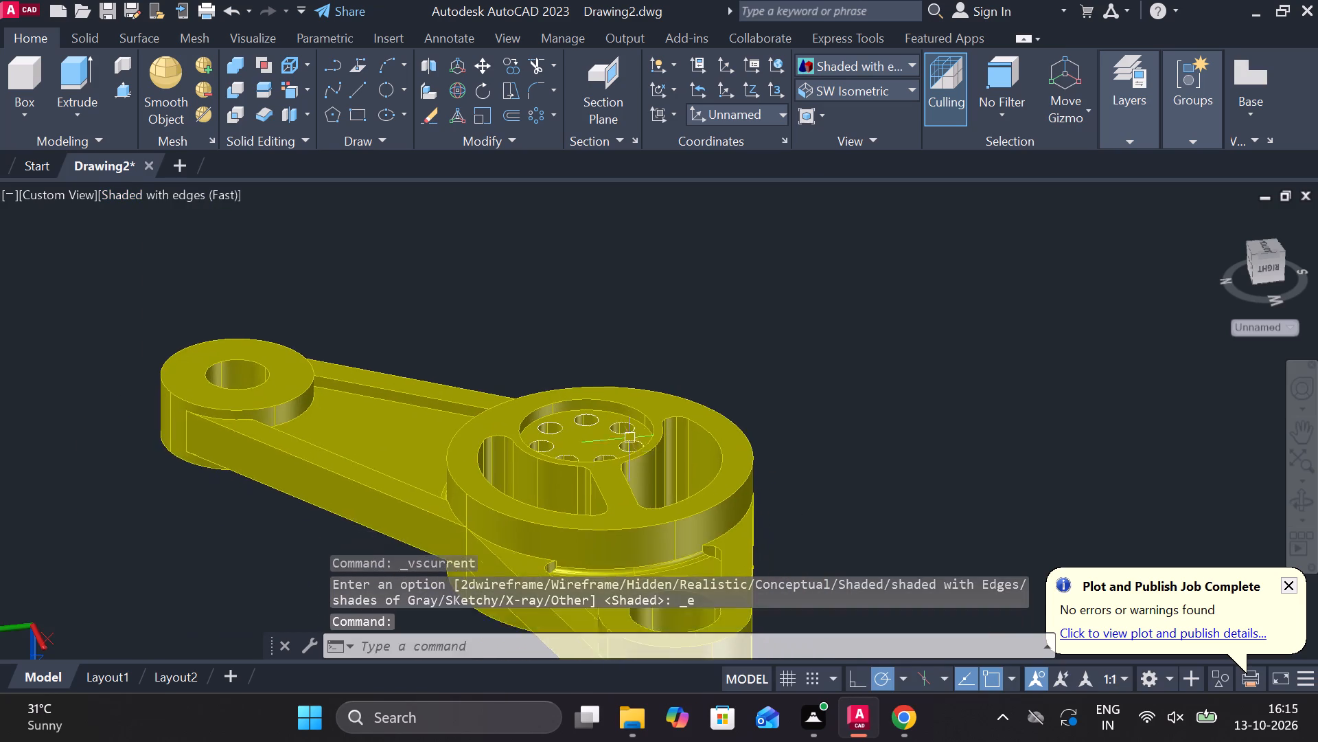
scroll(628, 435, up, 4)
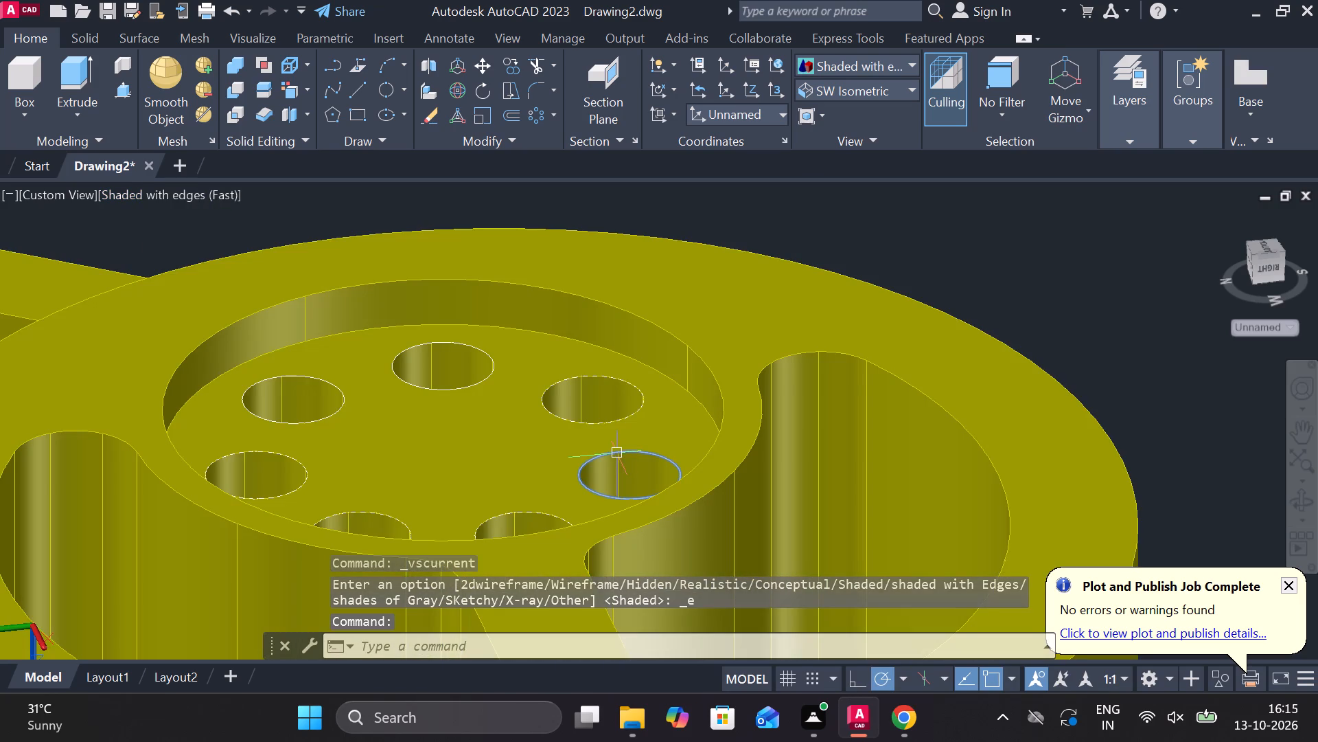
click(616, 452)
text(e)
key(space)
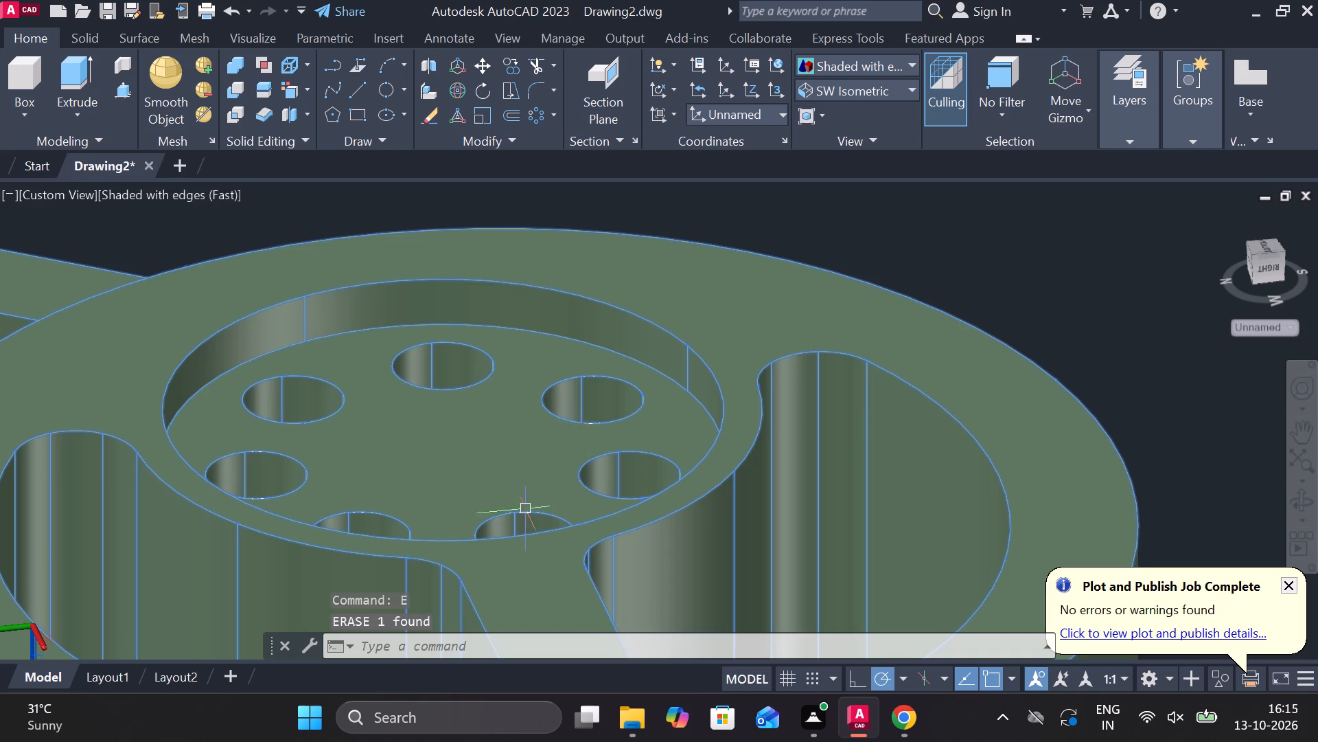
Erase the stray circles on the rims of the two small holes nearest the web between the hub's pockets.
scroll(523, 515, up, 2)
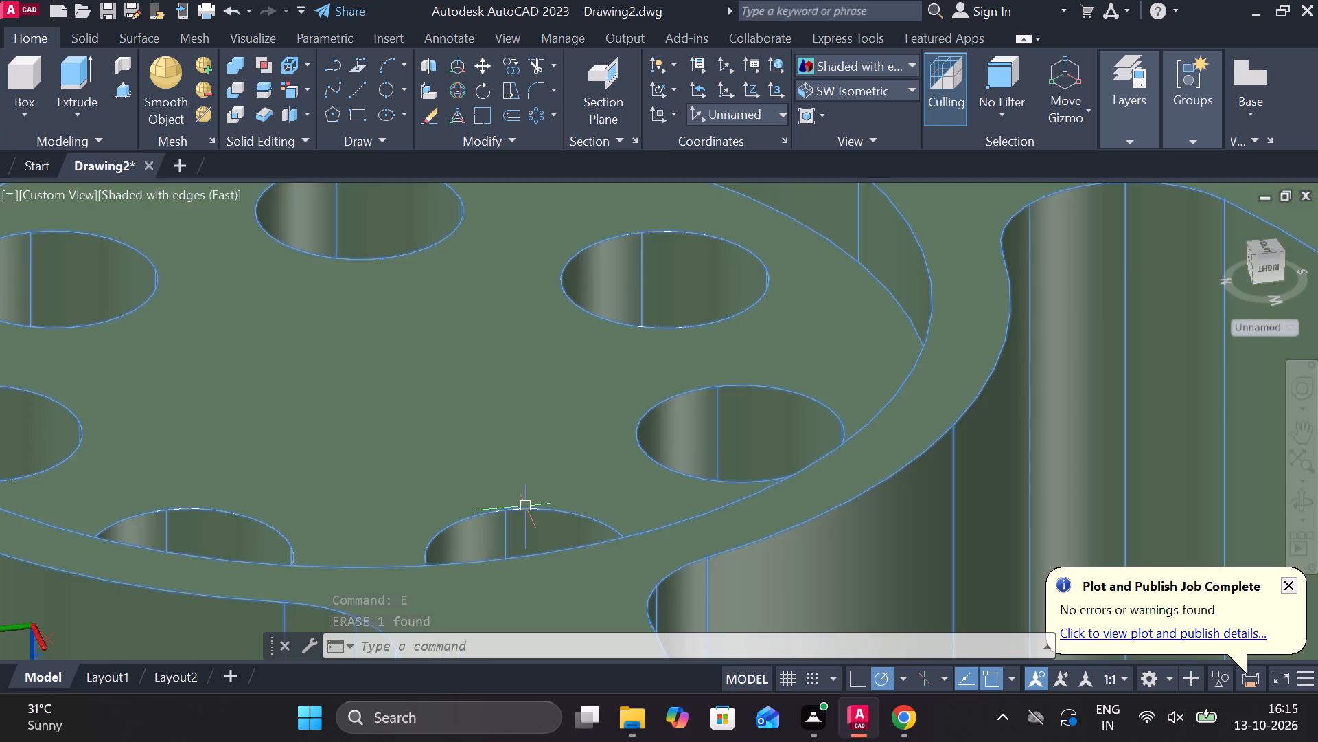
middle_drag(525, 505, 648, 437)
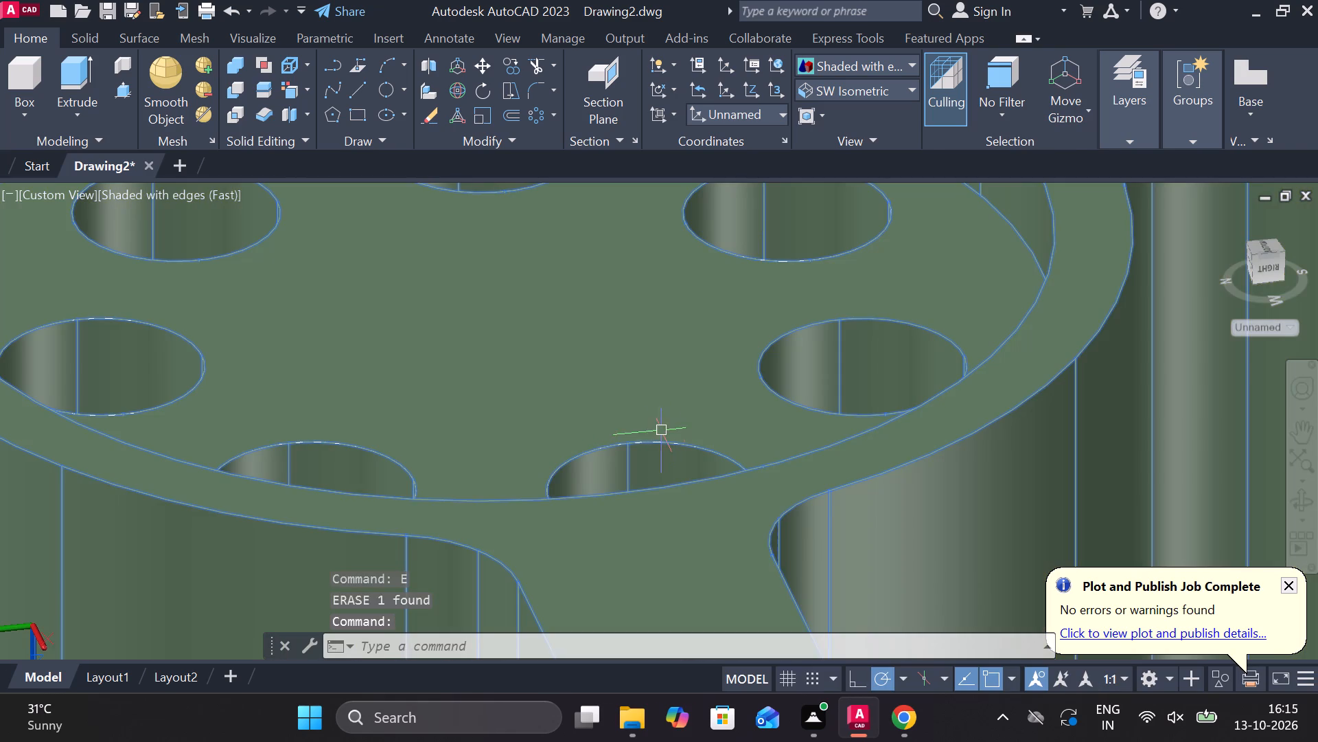
scroll(643, 441, up, 2)
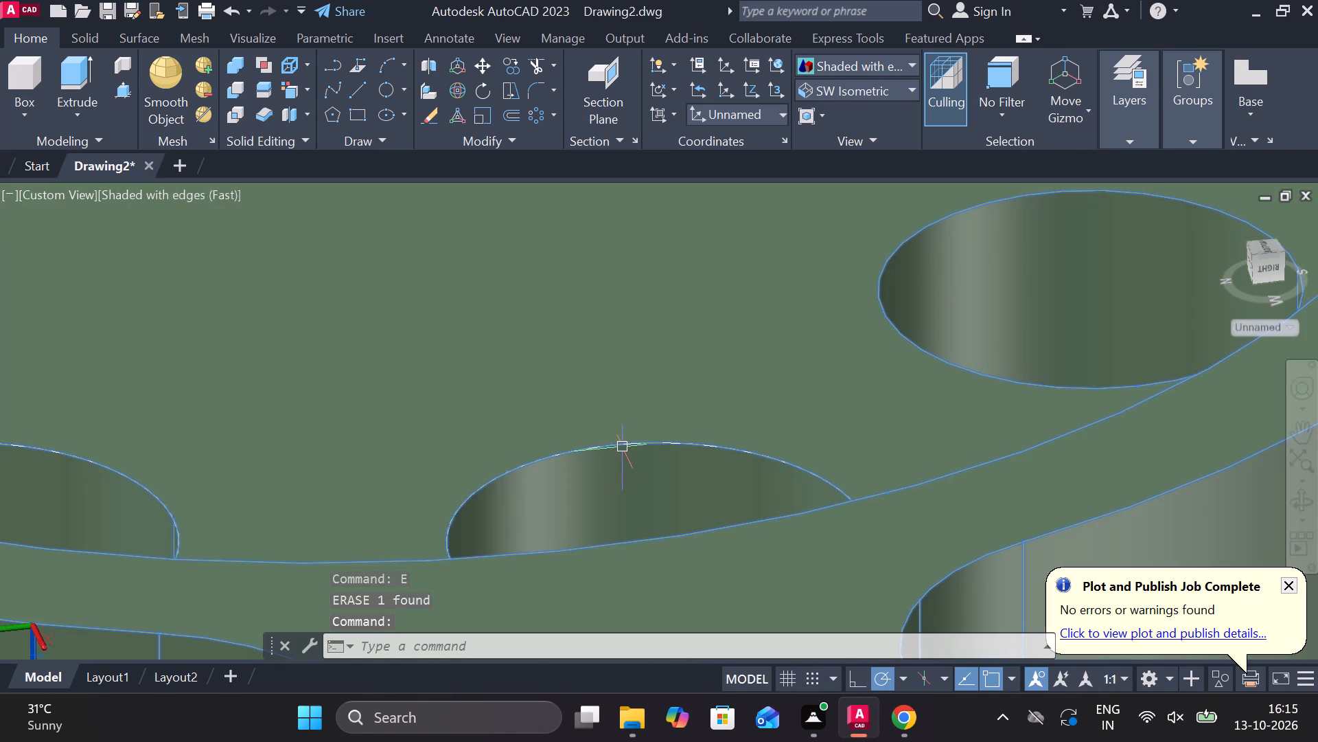
click(594, 446)
text(e)
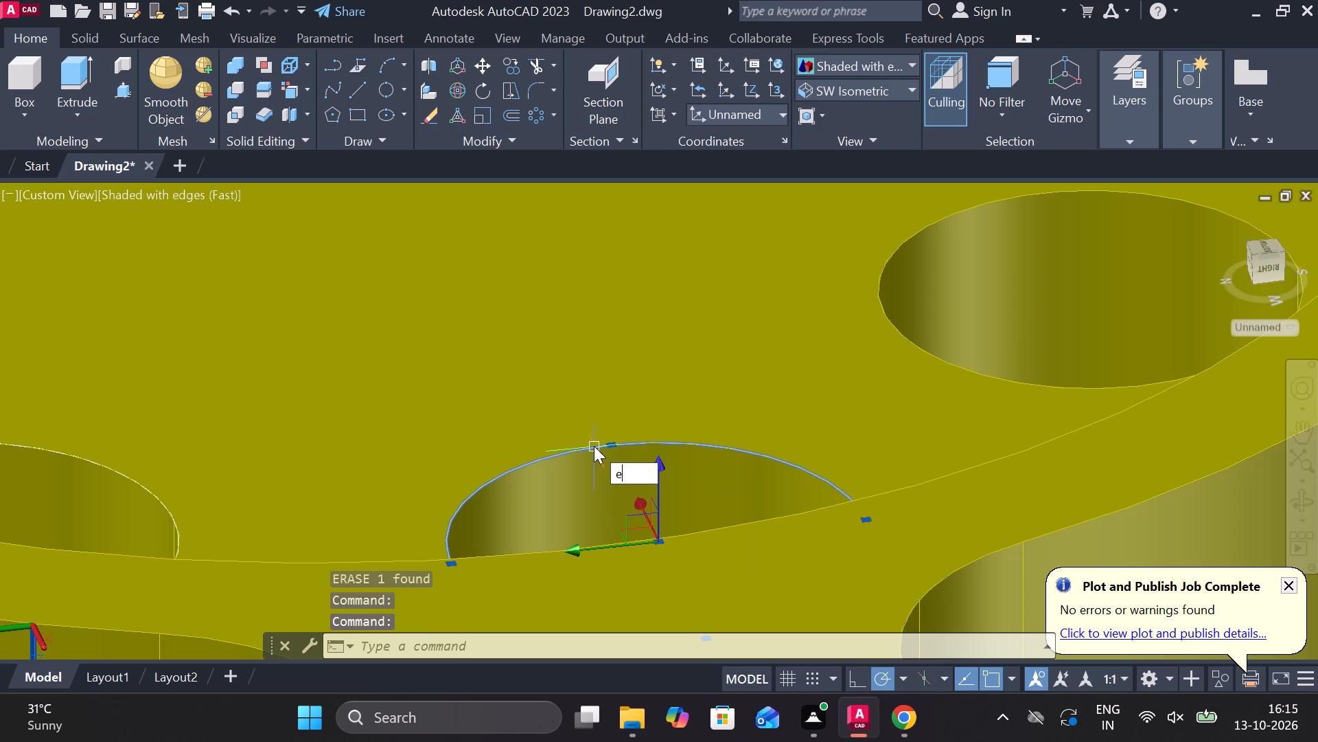
key(space)
middle_drag(459, 418, 720, 445)
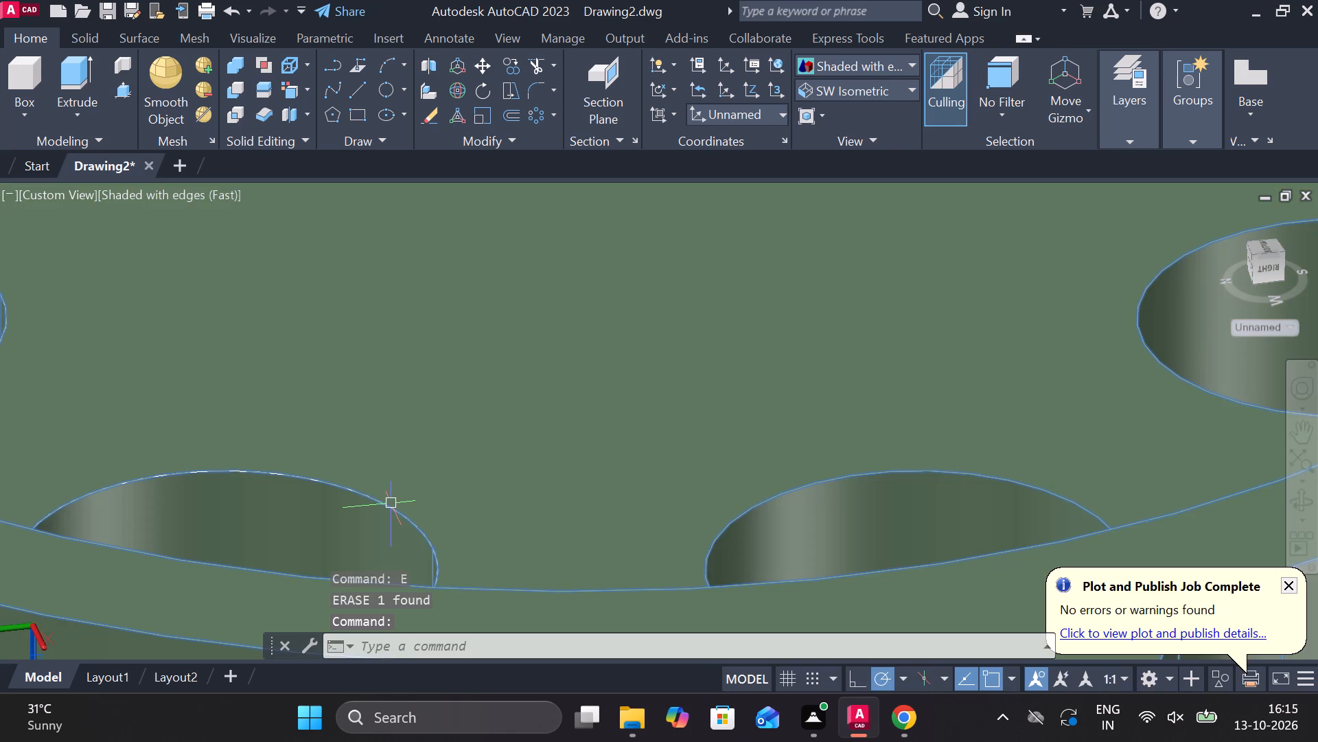
click(354, 489)
text(e)
key(space)
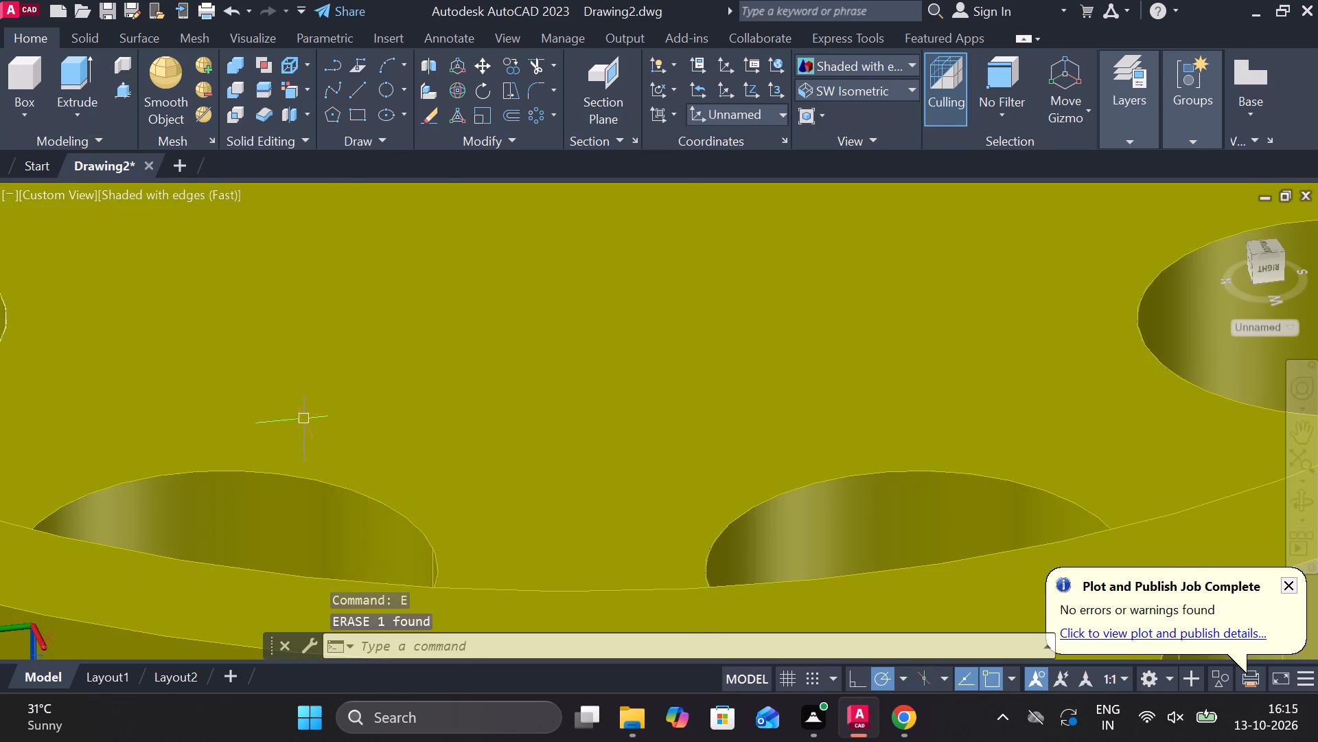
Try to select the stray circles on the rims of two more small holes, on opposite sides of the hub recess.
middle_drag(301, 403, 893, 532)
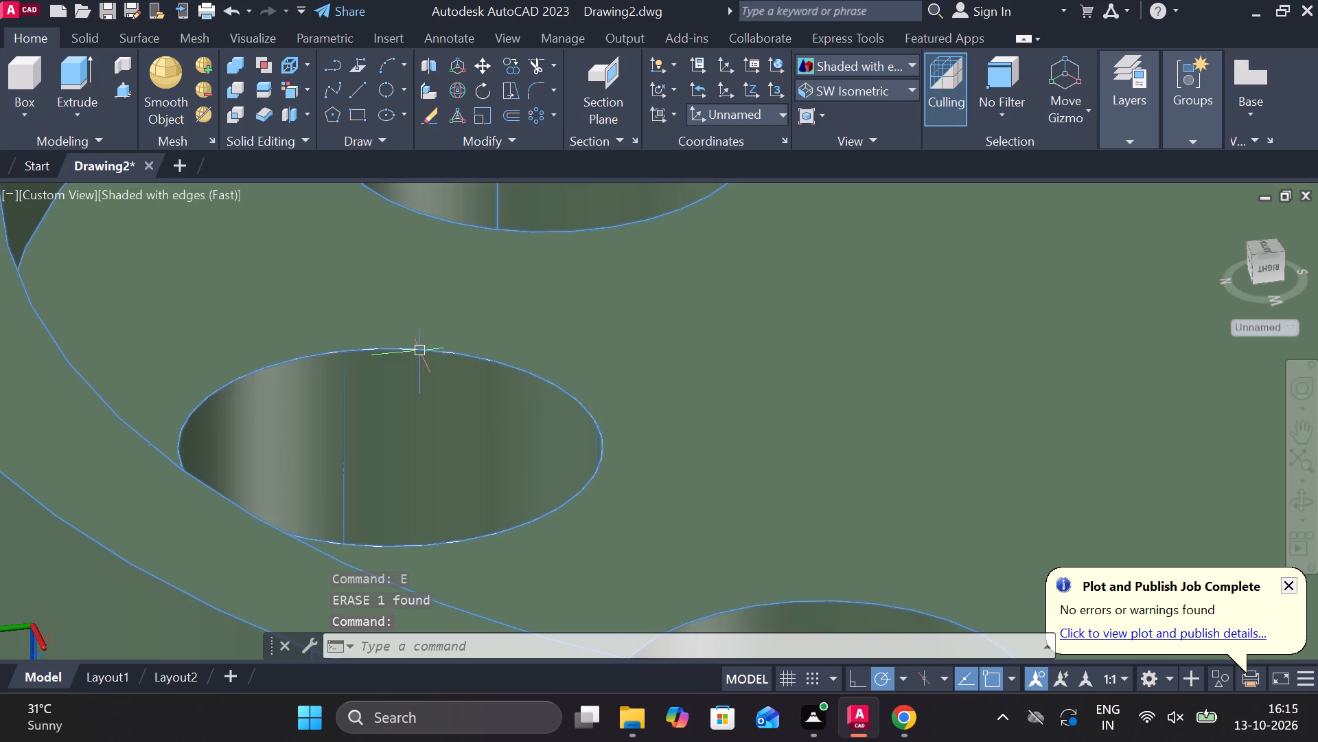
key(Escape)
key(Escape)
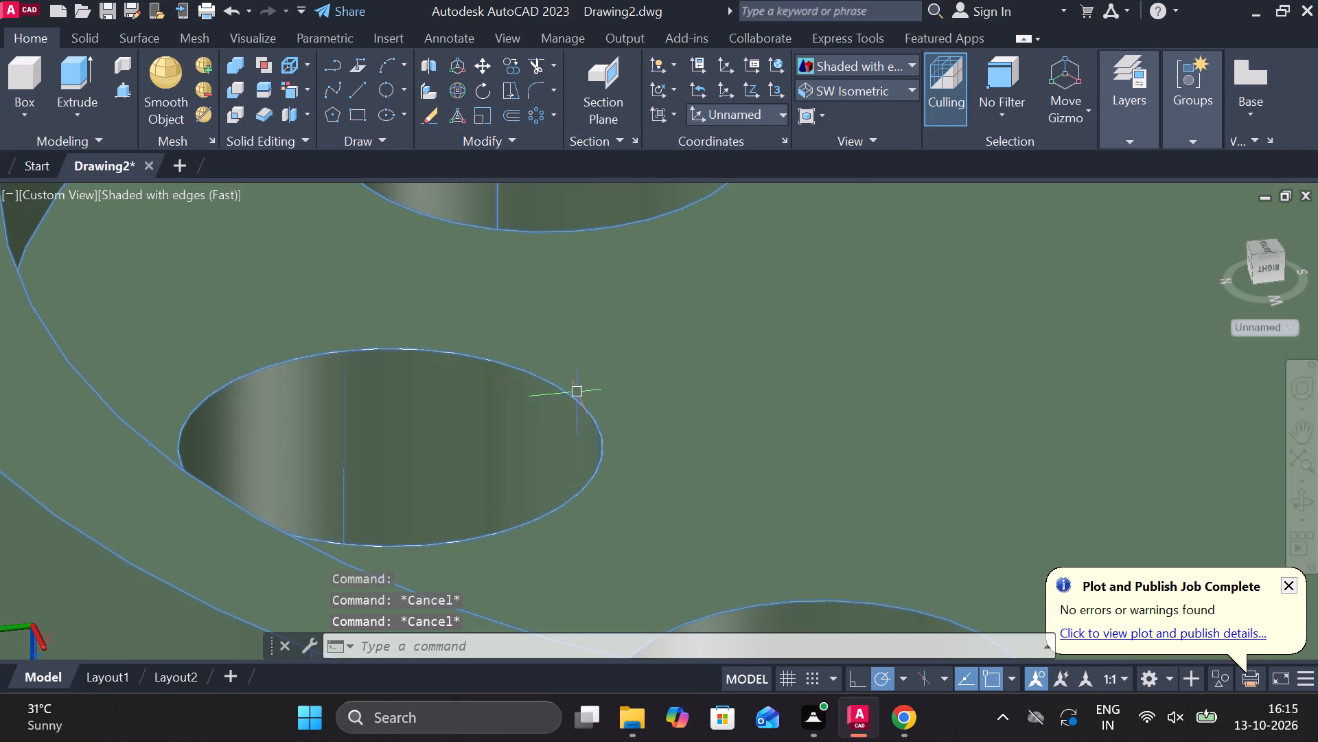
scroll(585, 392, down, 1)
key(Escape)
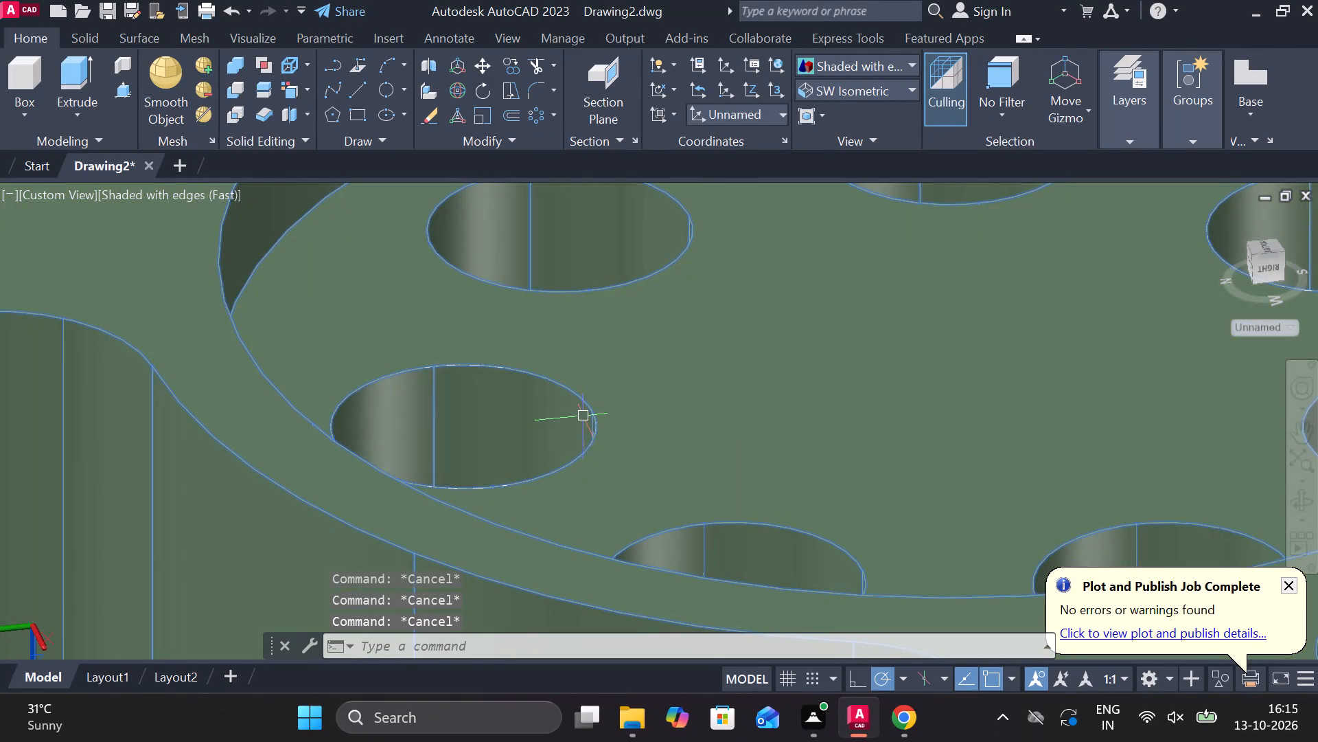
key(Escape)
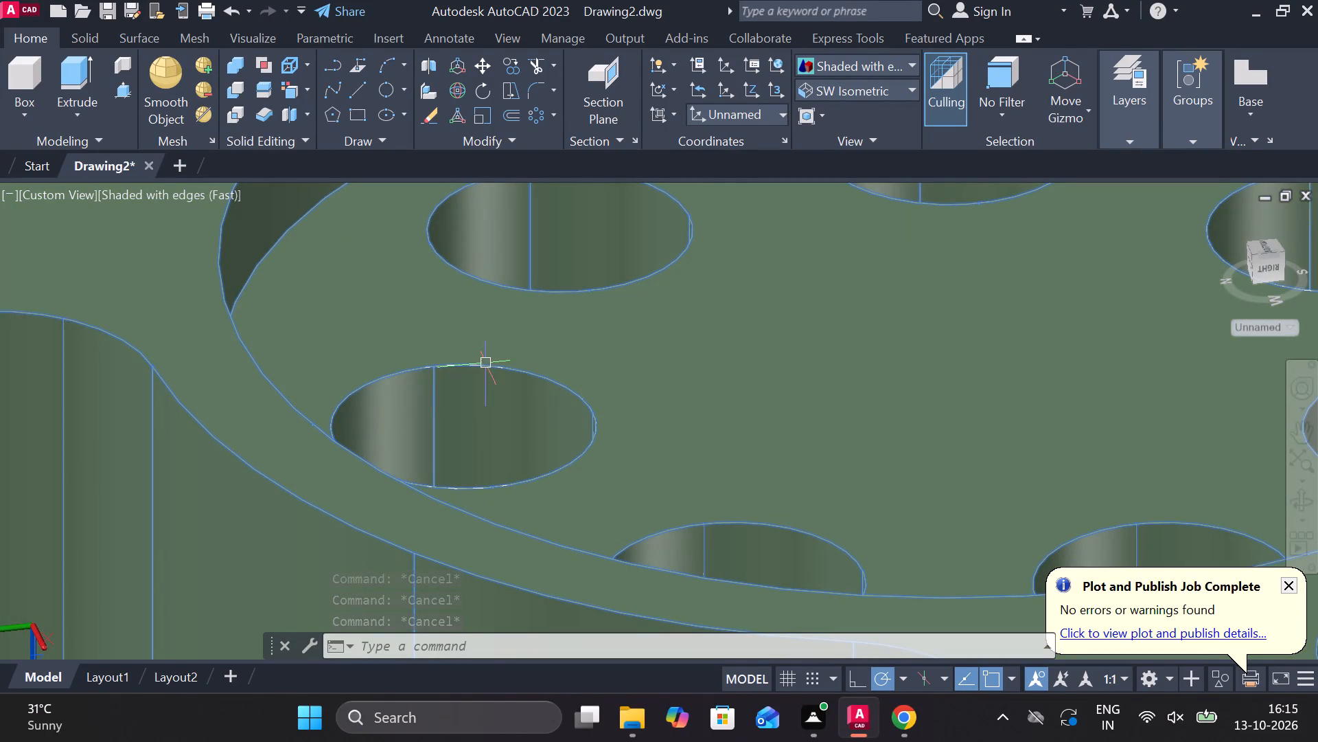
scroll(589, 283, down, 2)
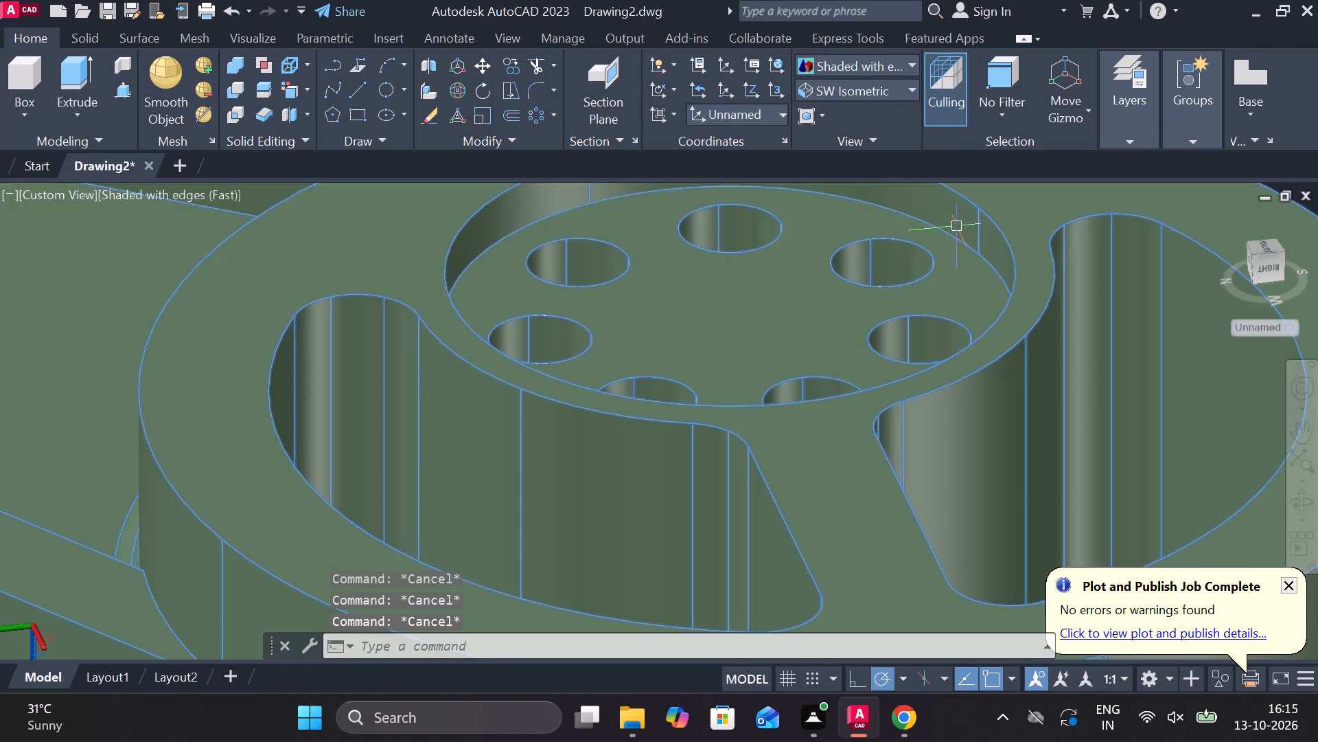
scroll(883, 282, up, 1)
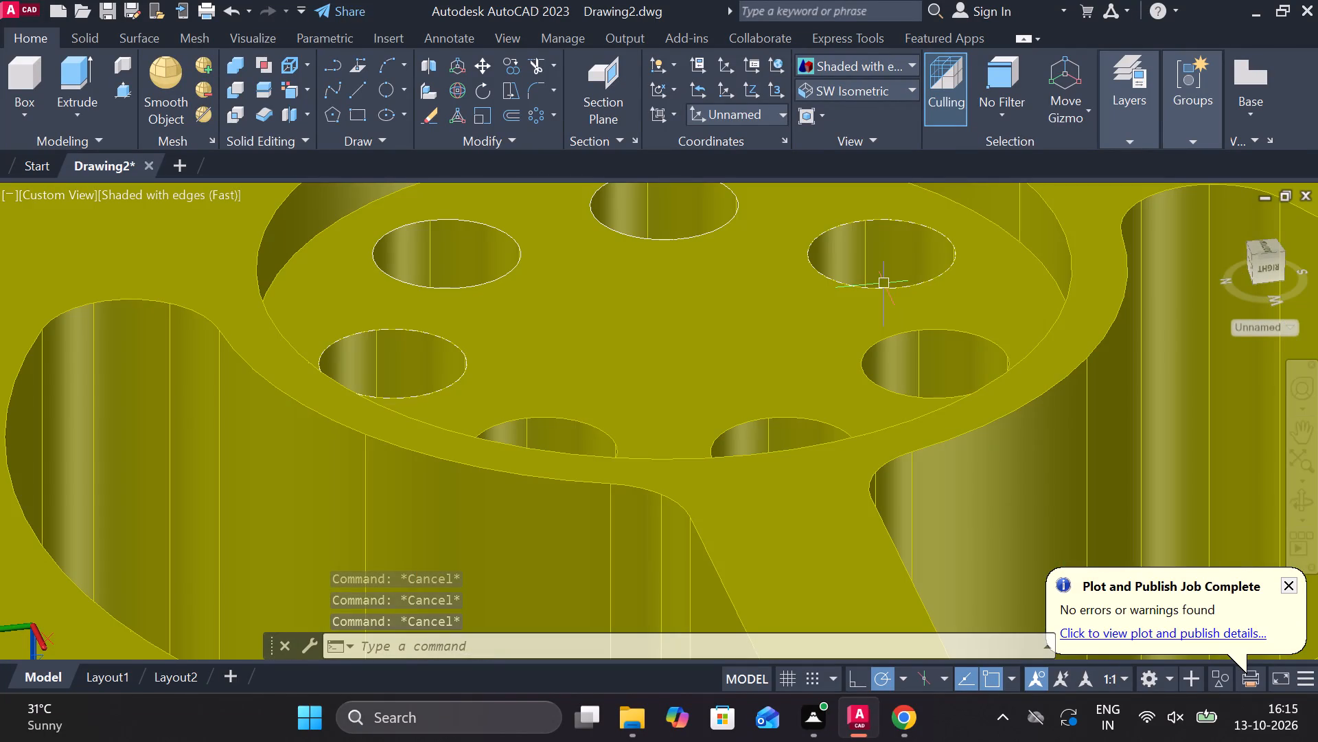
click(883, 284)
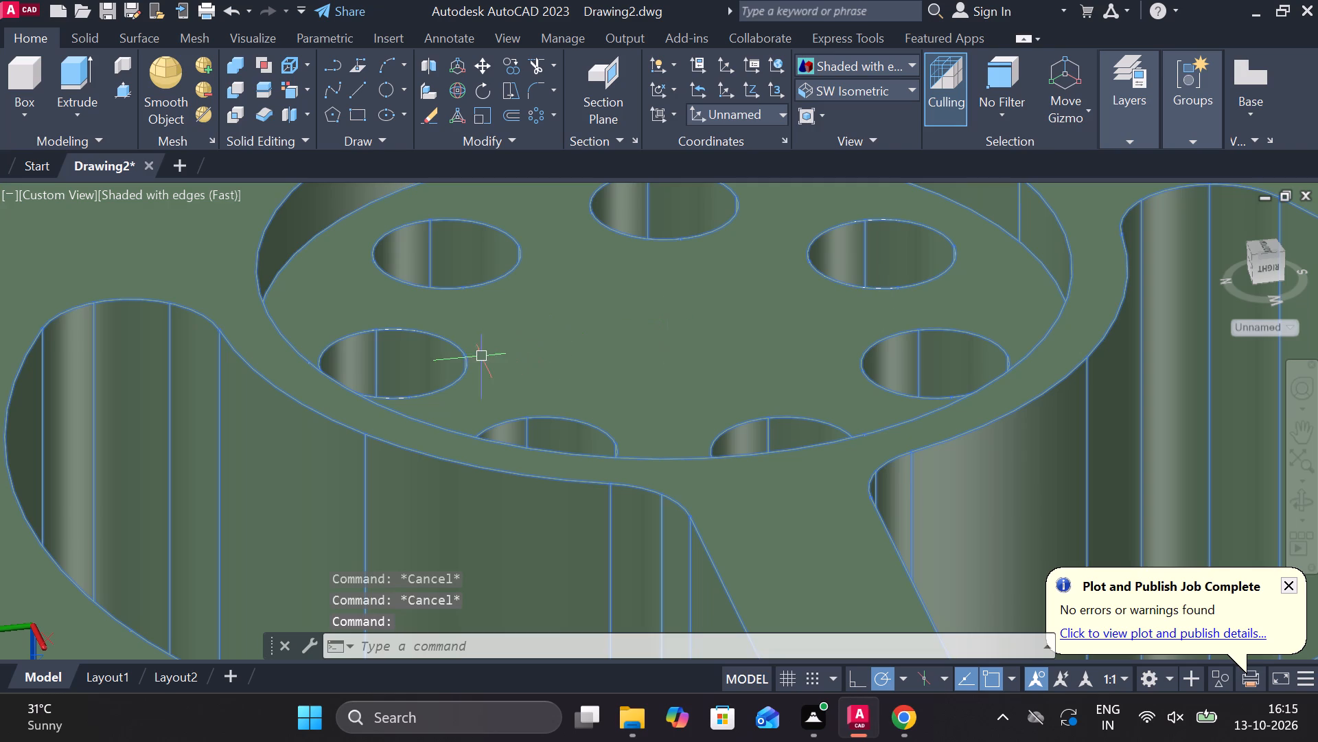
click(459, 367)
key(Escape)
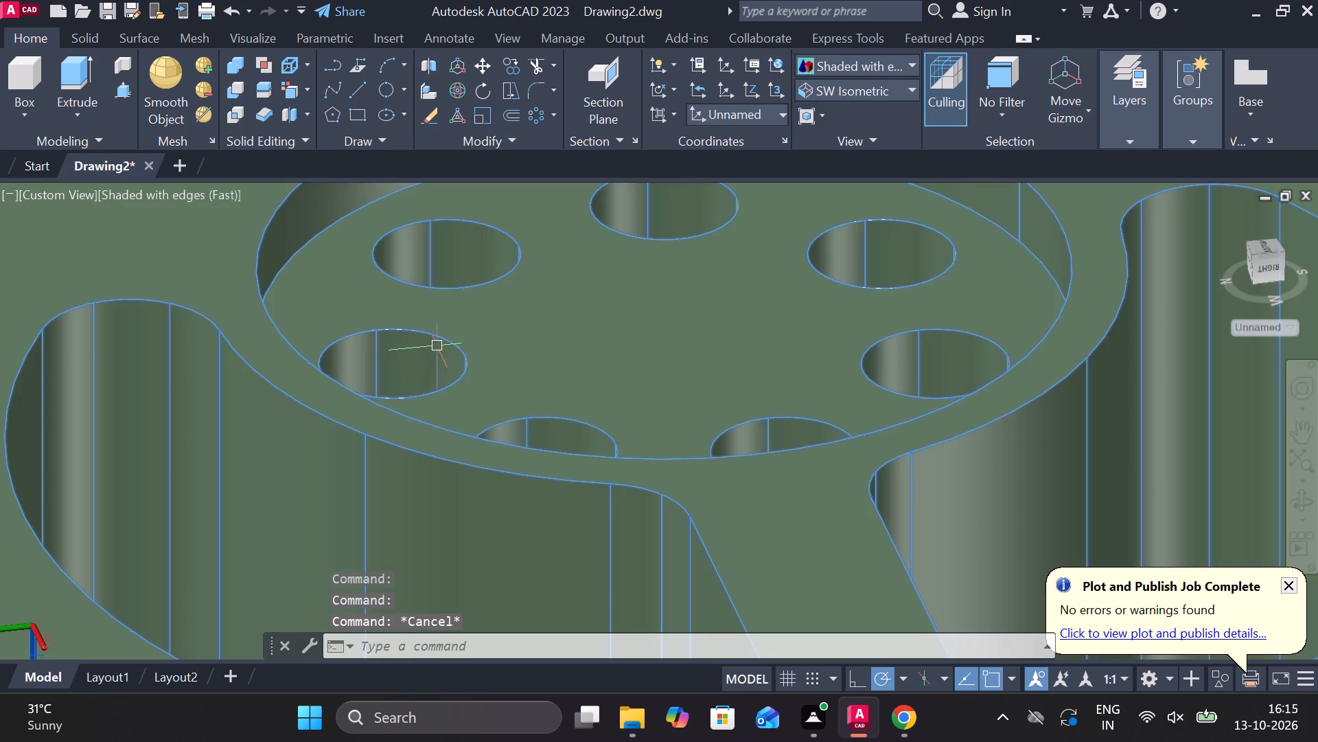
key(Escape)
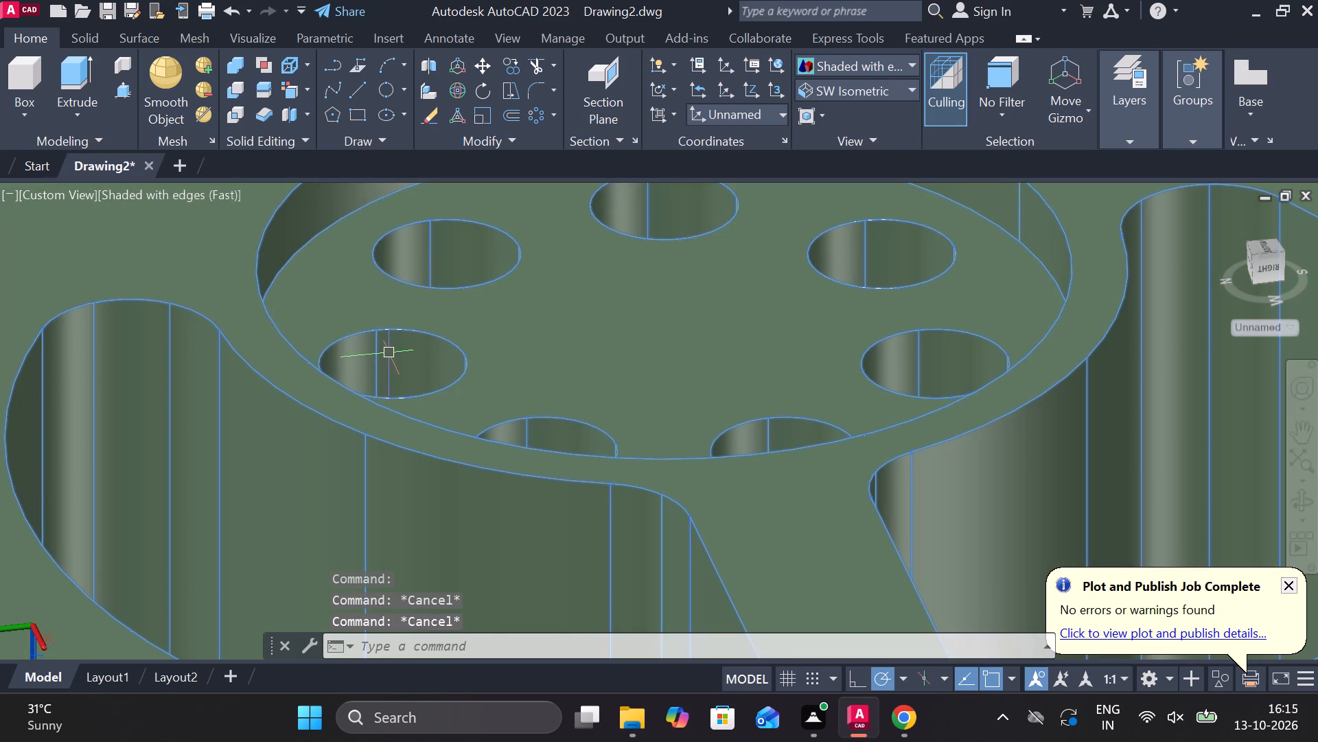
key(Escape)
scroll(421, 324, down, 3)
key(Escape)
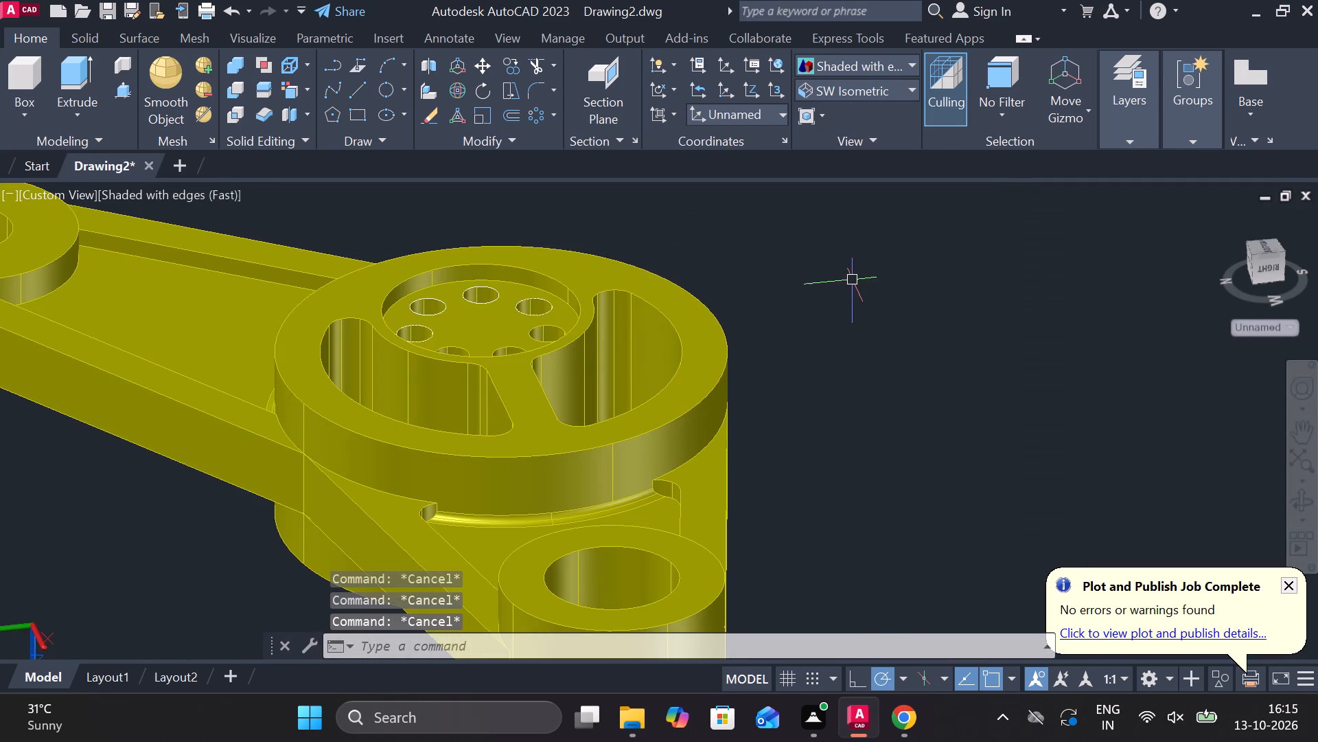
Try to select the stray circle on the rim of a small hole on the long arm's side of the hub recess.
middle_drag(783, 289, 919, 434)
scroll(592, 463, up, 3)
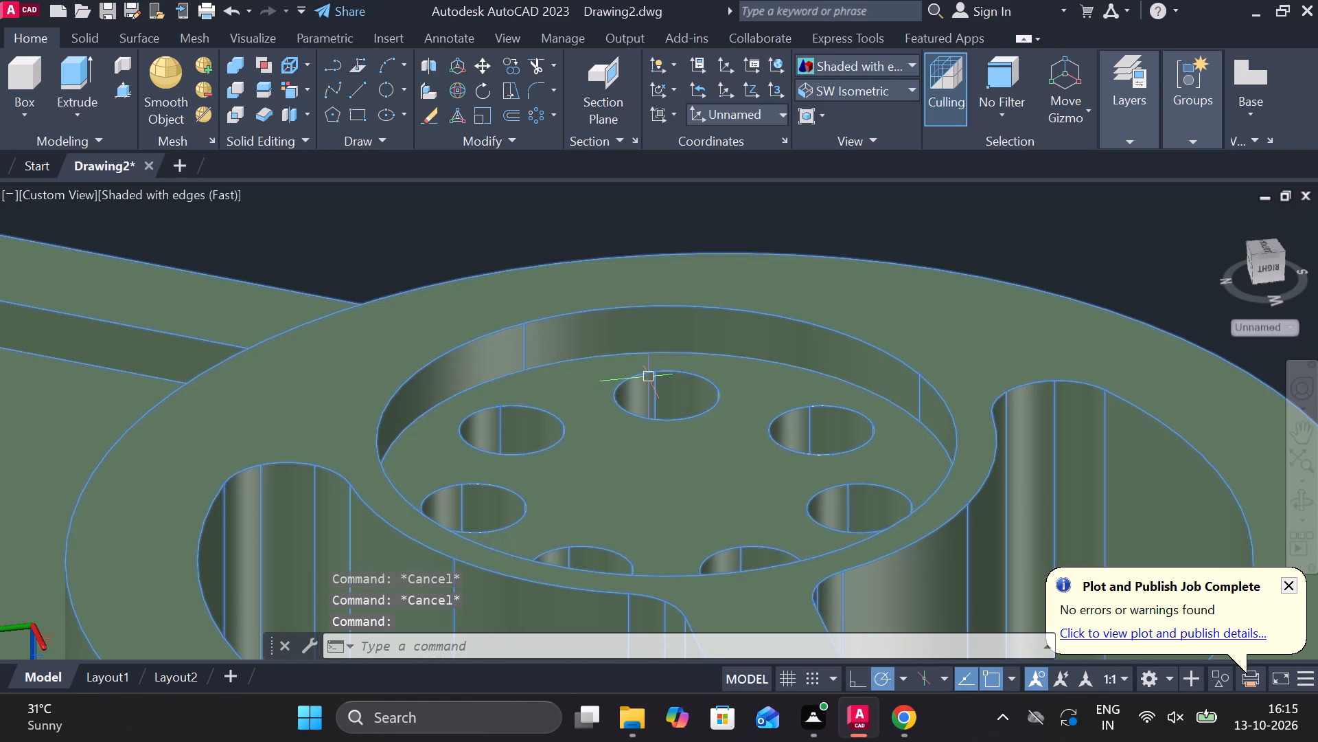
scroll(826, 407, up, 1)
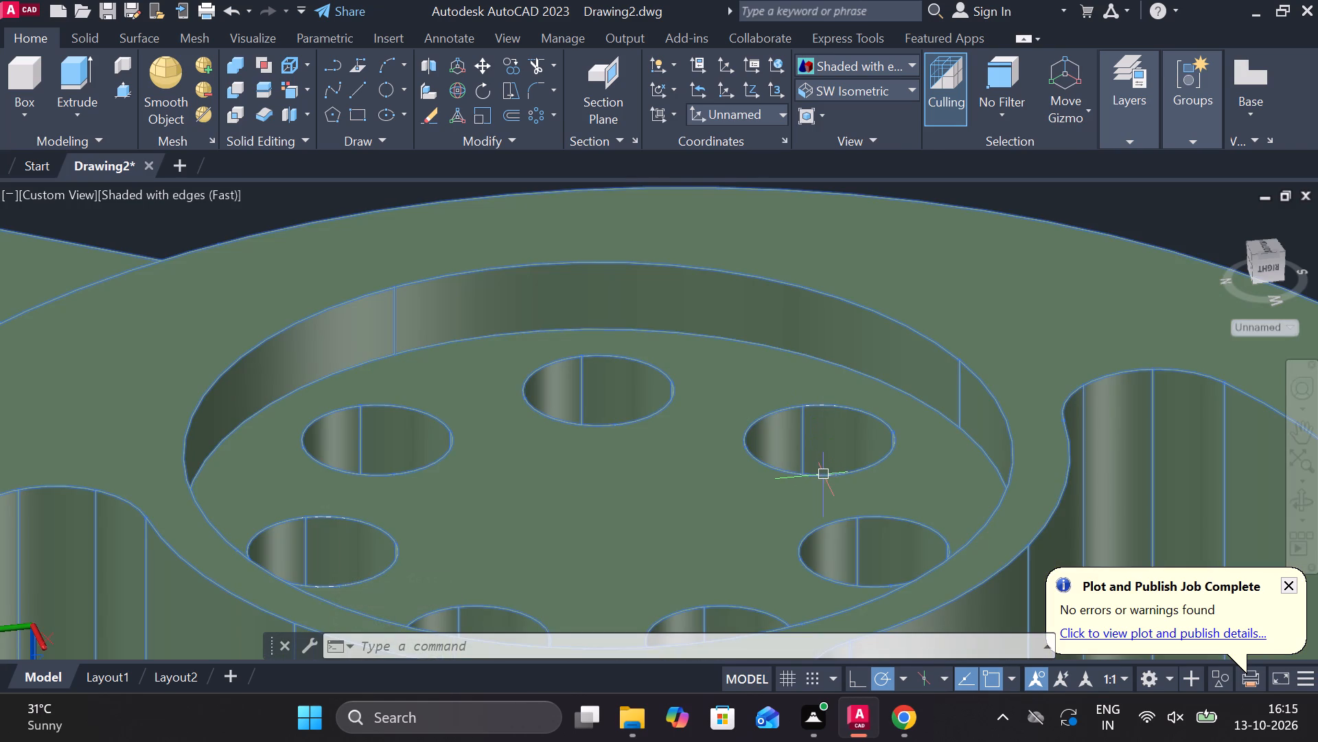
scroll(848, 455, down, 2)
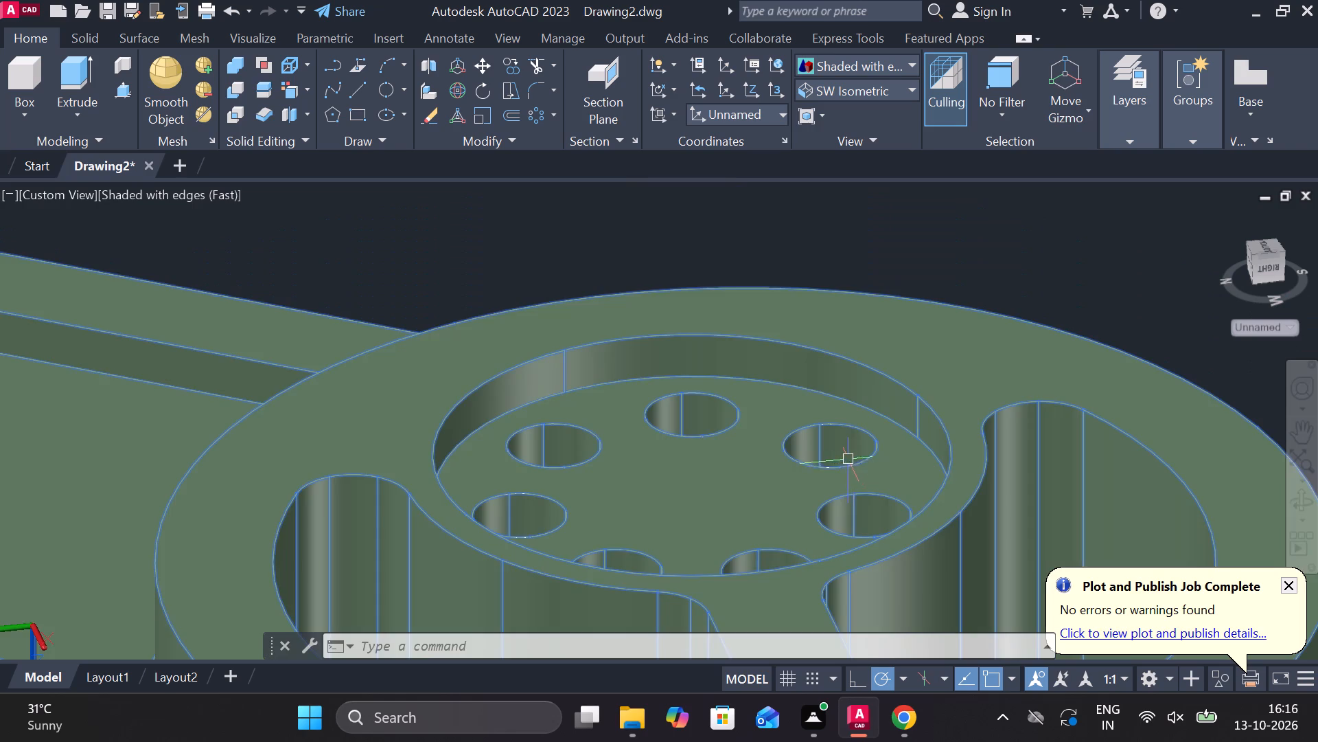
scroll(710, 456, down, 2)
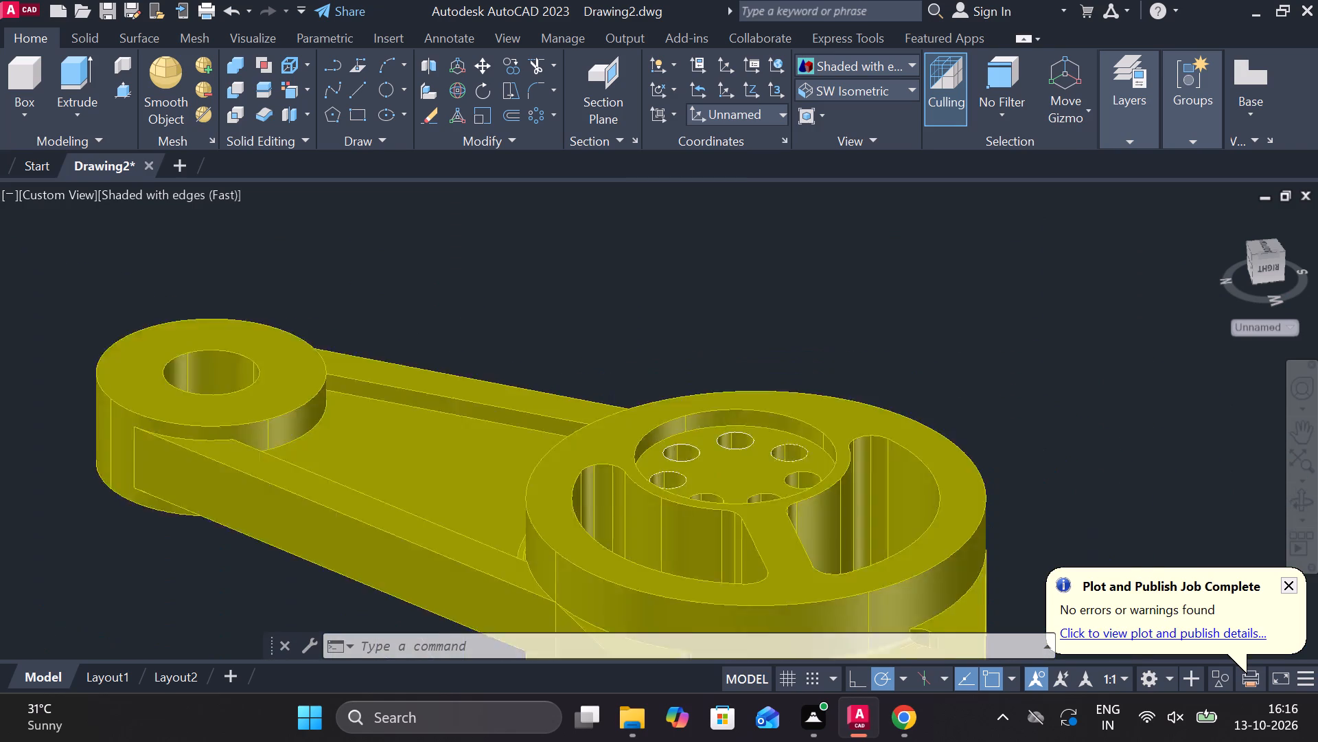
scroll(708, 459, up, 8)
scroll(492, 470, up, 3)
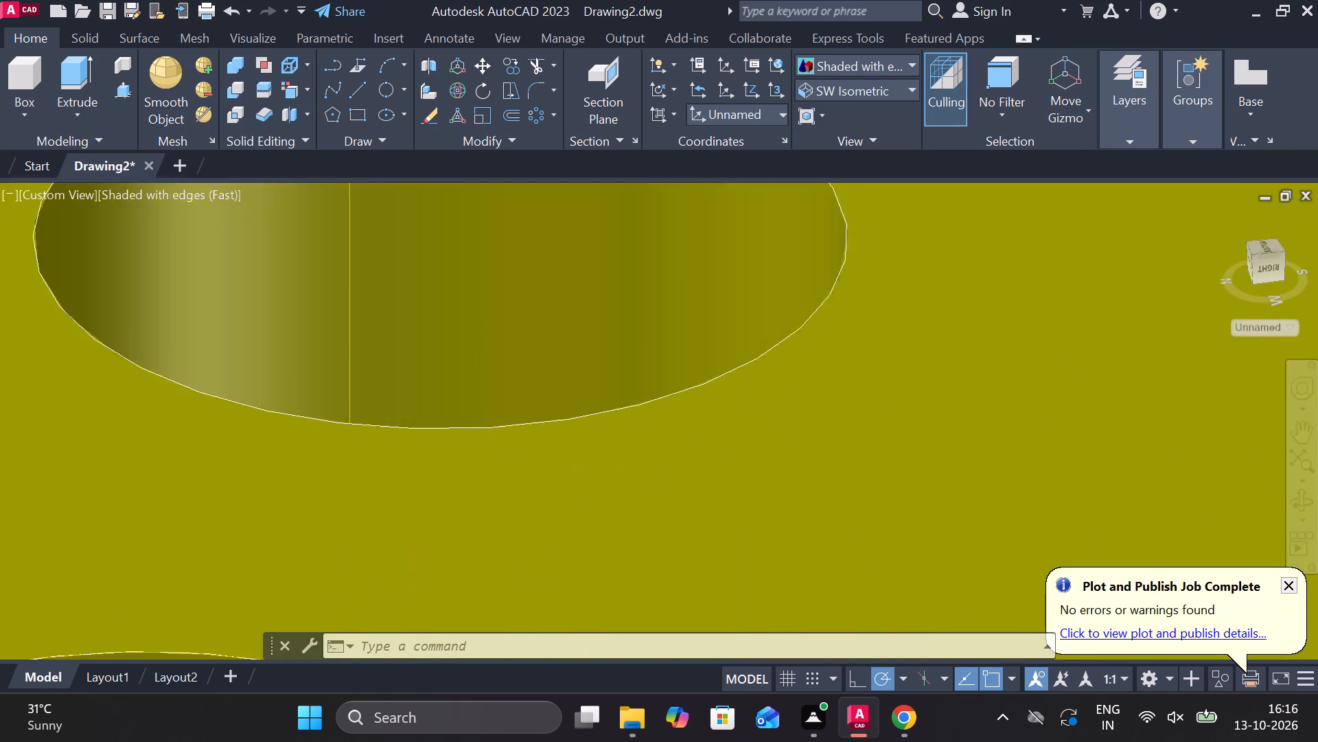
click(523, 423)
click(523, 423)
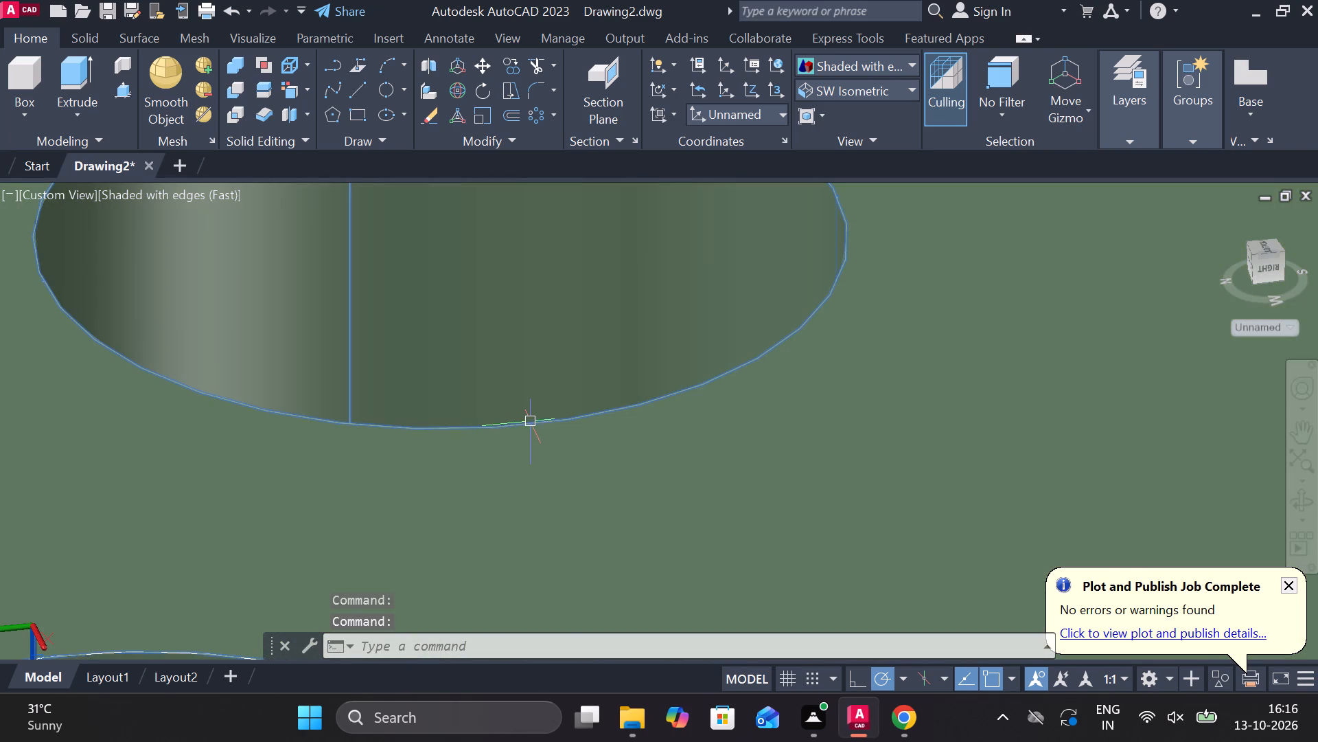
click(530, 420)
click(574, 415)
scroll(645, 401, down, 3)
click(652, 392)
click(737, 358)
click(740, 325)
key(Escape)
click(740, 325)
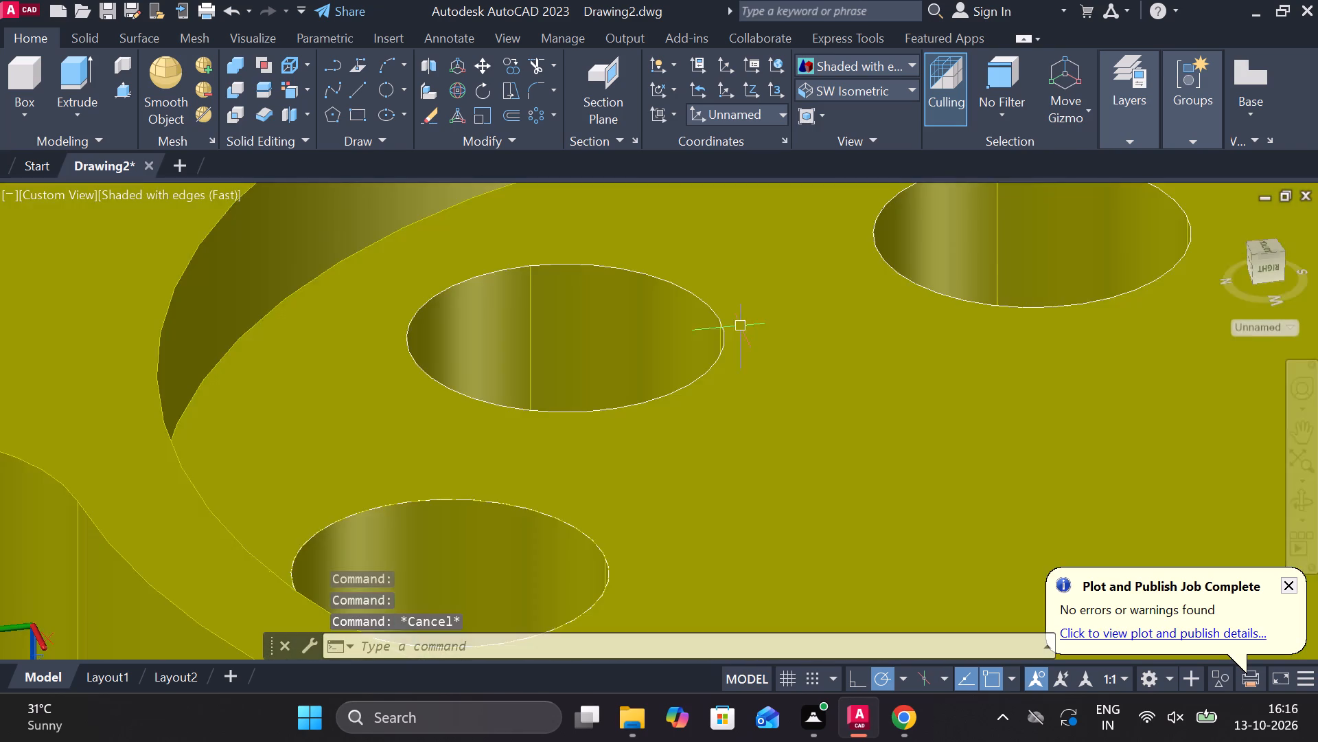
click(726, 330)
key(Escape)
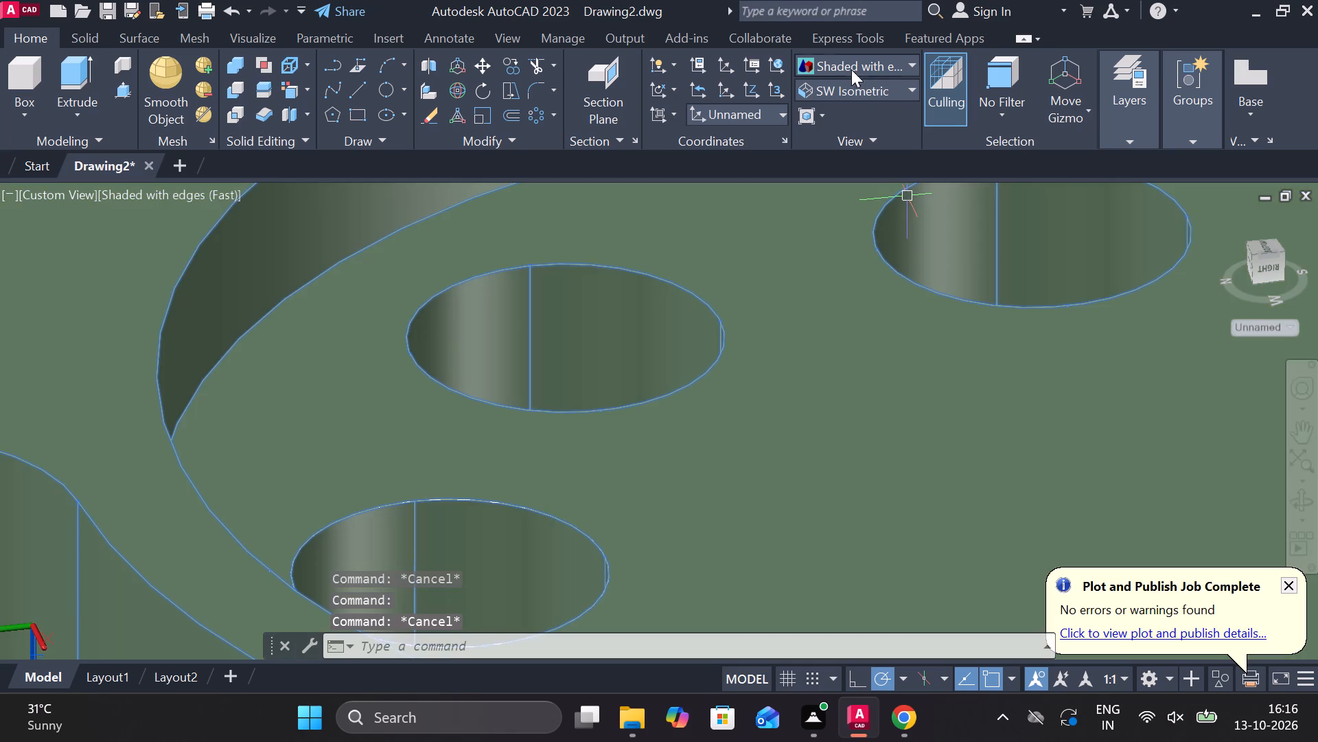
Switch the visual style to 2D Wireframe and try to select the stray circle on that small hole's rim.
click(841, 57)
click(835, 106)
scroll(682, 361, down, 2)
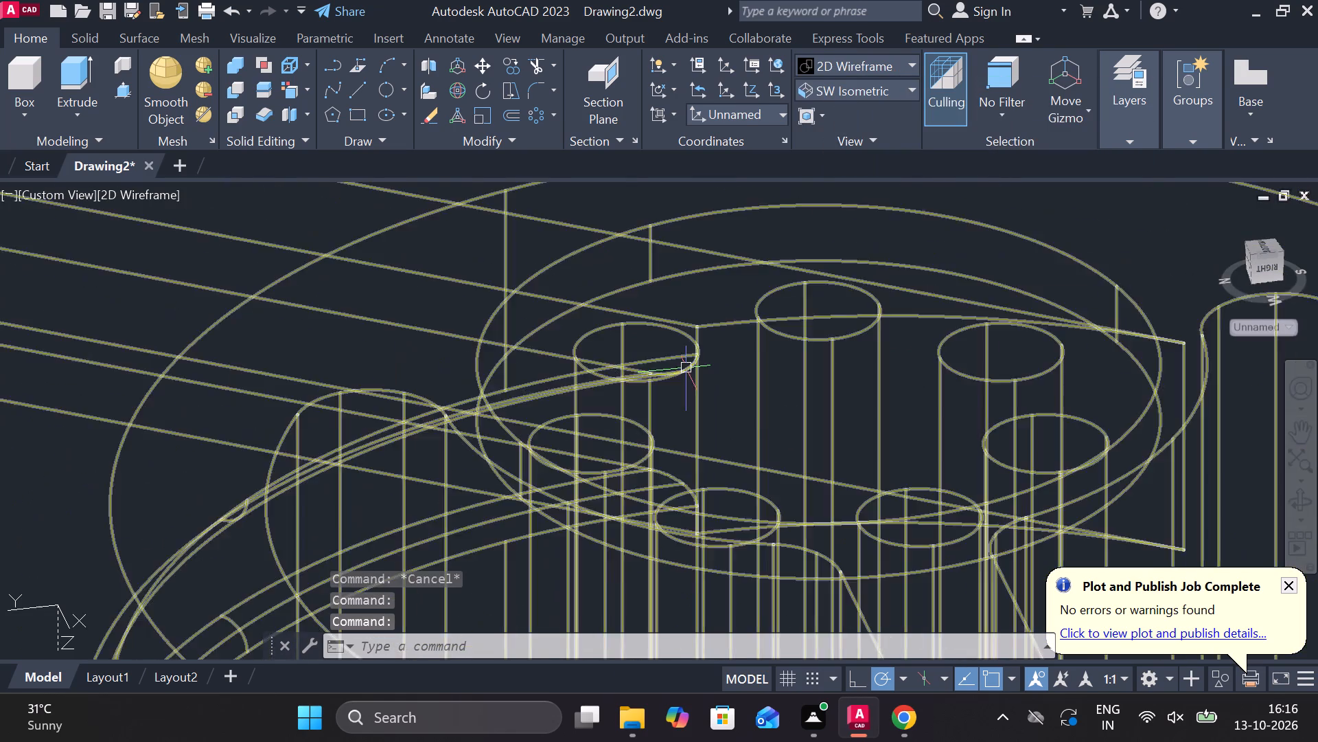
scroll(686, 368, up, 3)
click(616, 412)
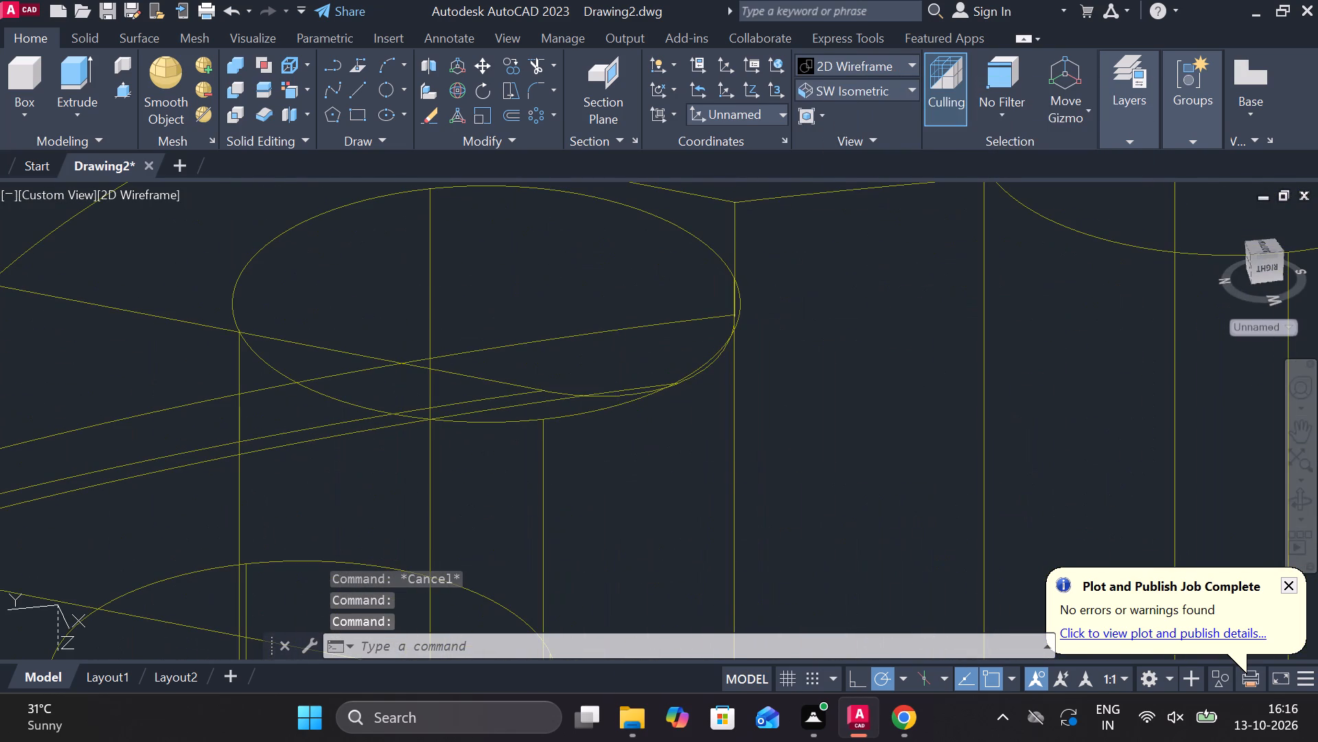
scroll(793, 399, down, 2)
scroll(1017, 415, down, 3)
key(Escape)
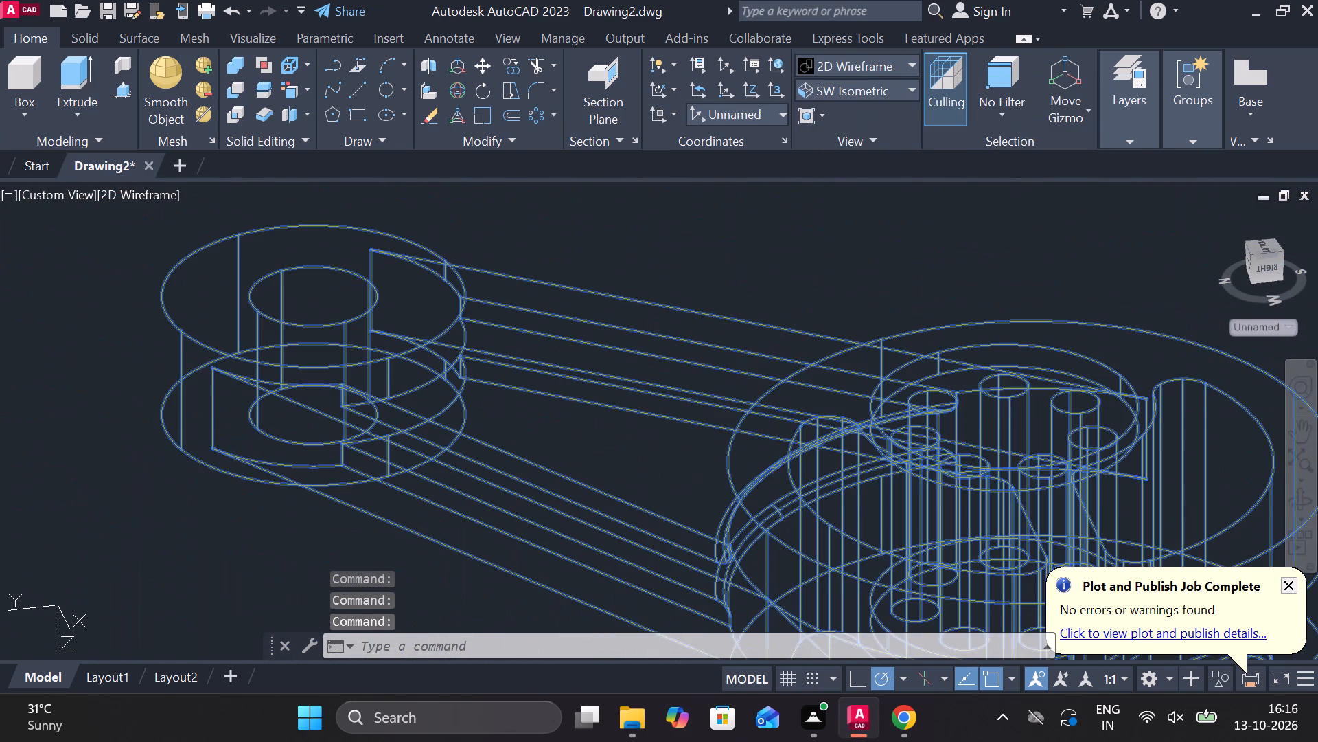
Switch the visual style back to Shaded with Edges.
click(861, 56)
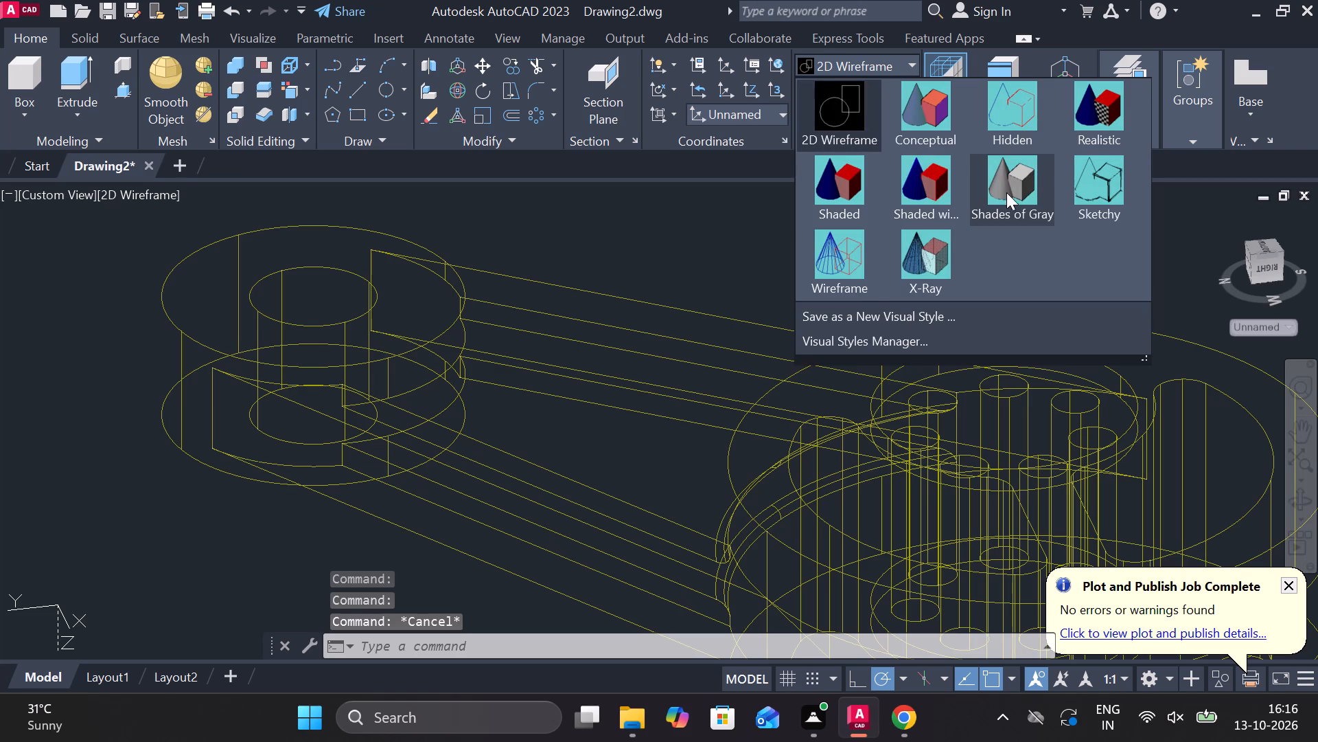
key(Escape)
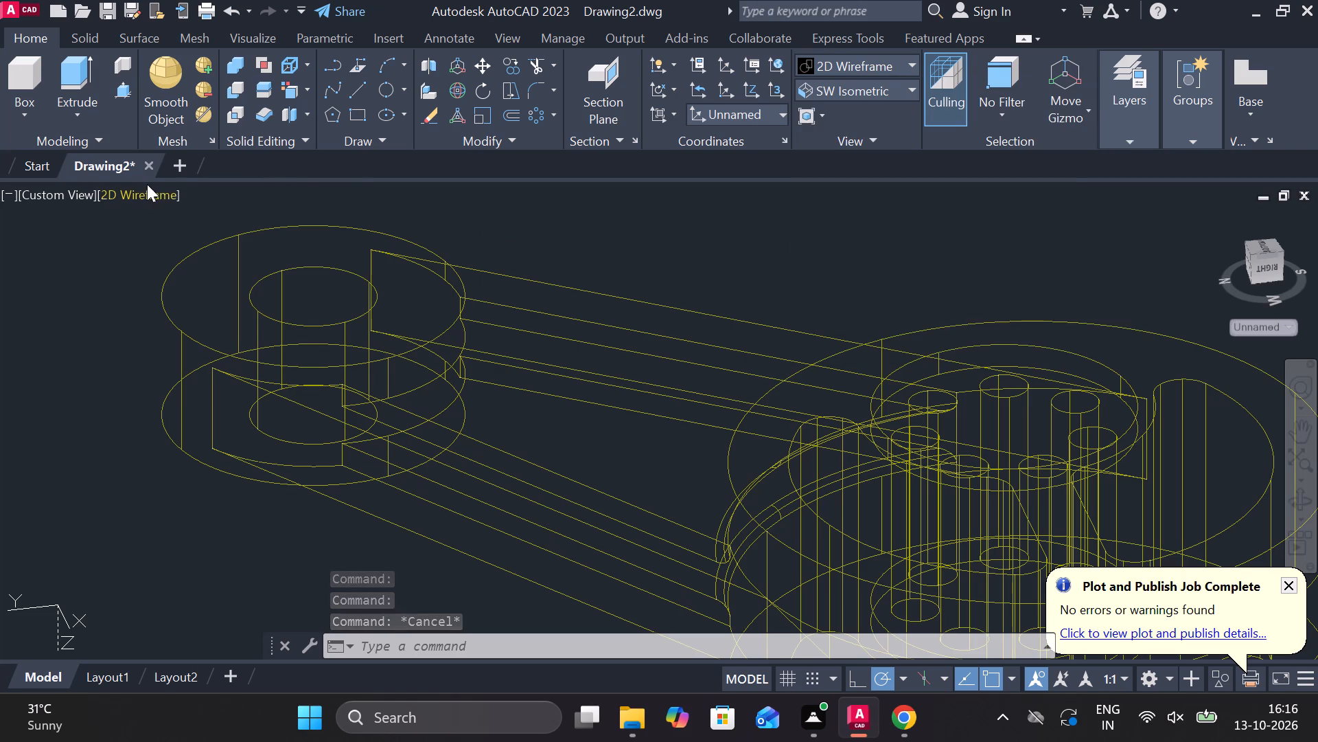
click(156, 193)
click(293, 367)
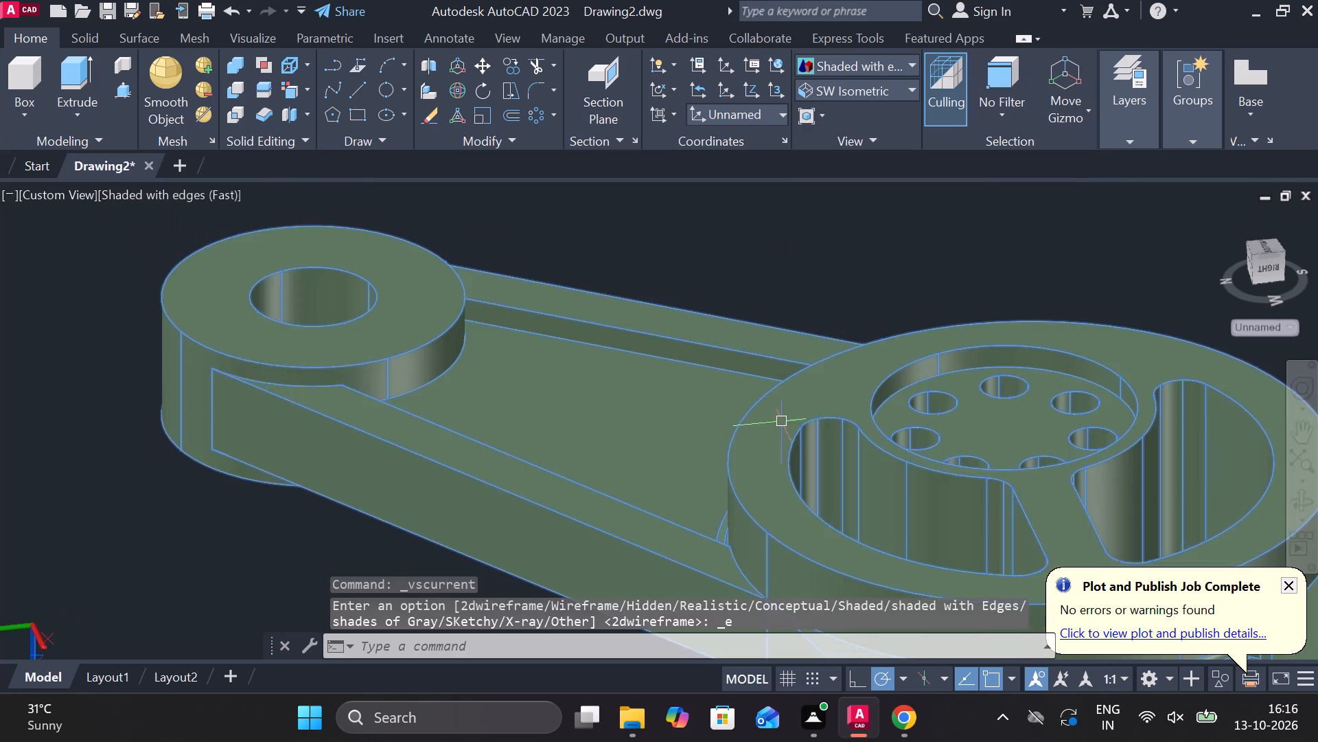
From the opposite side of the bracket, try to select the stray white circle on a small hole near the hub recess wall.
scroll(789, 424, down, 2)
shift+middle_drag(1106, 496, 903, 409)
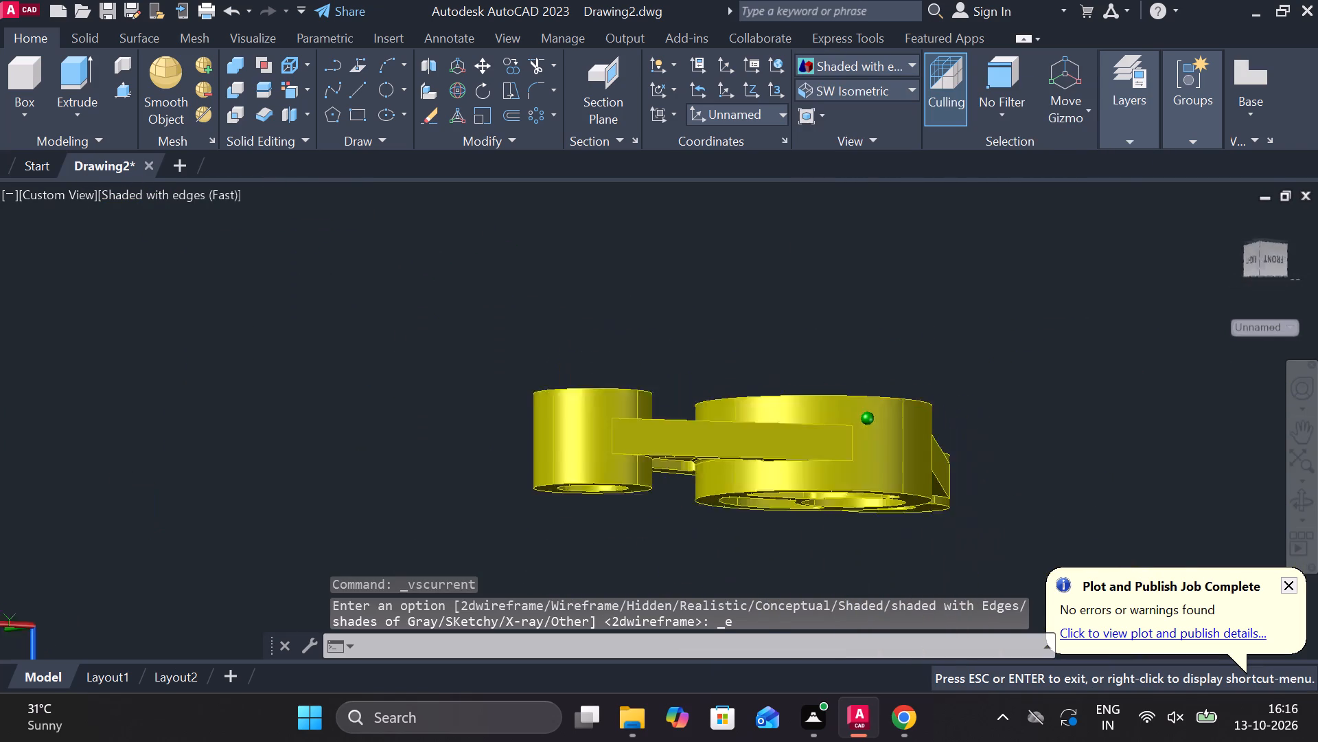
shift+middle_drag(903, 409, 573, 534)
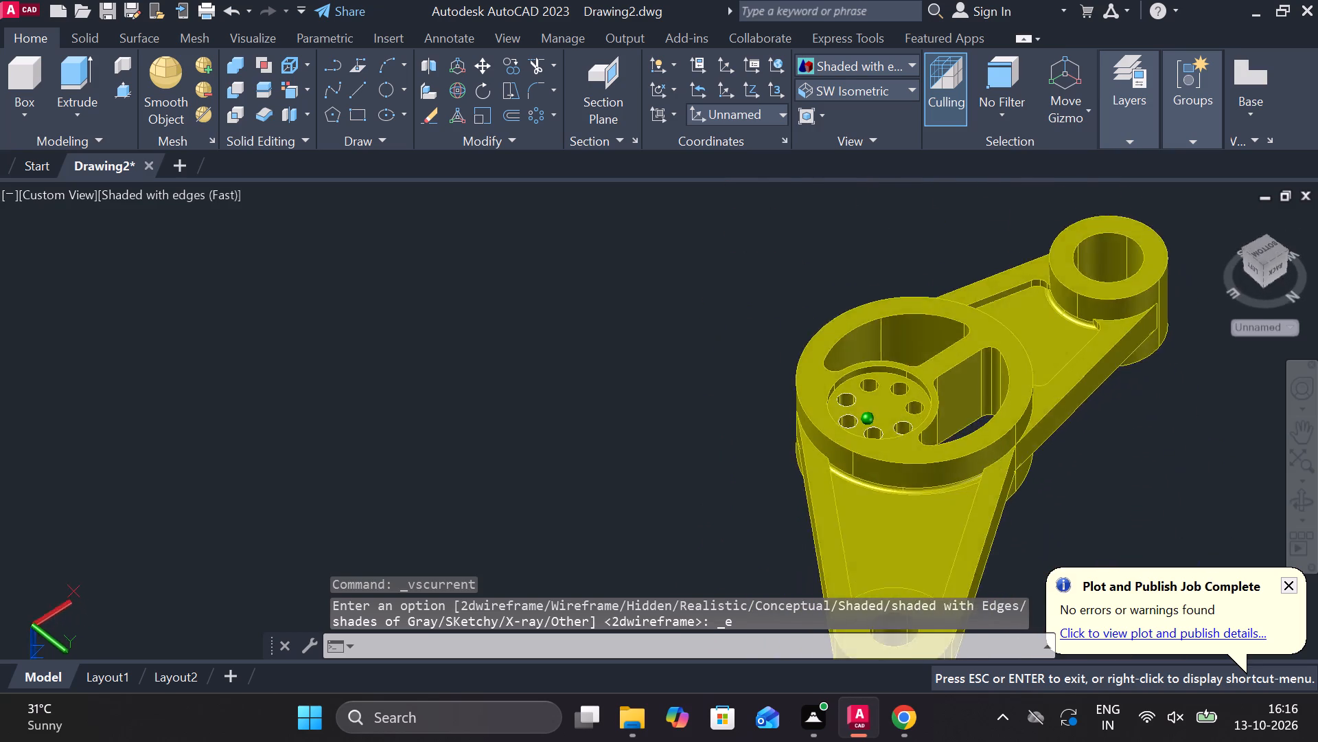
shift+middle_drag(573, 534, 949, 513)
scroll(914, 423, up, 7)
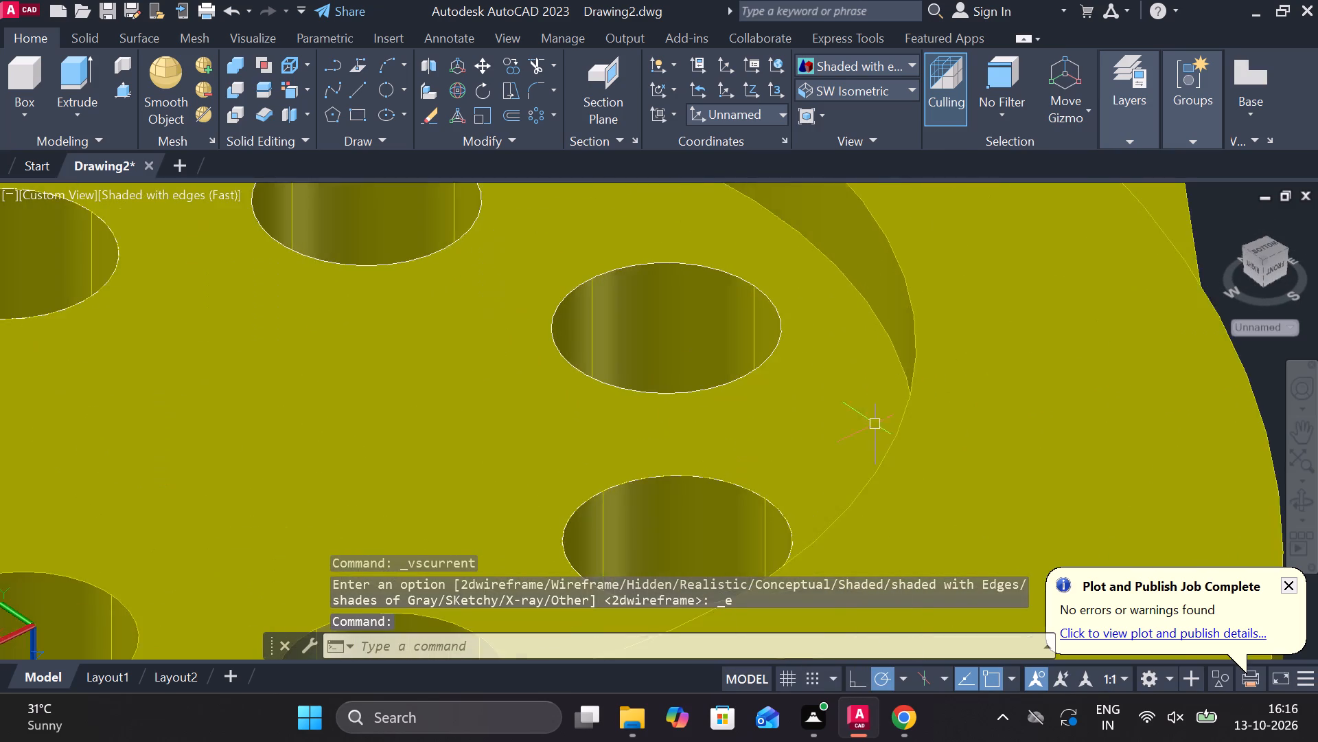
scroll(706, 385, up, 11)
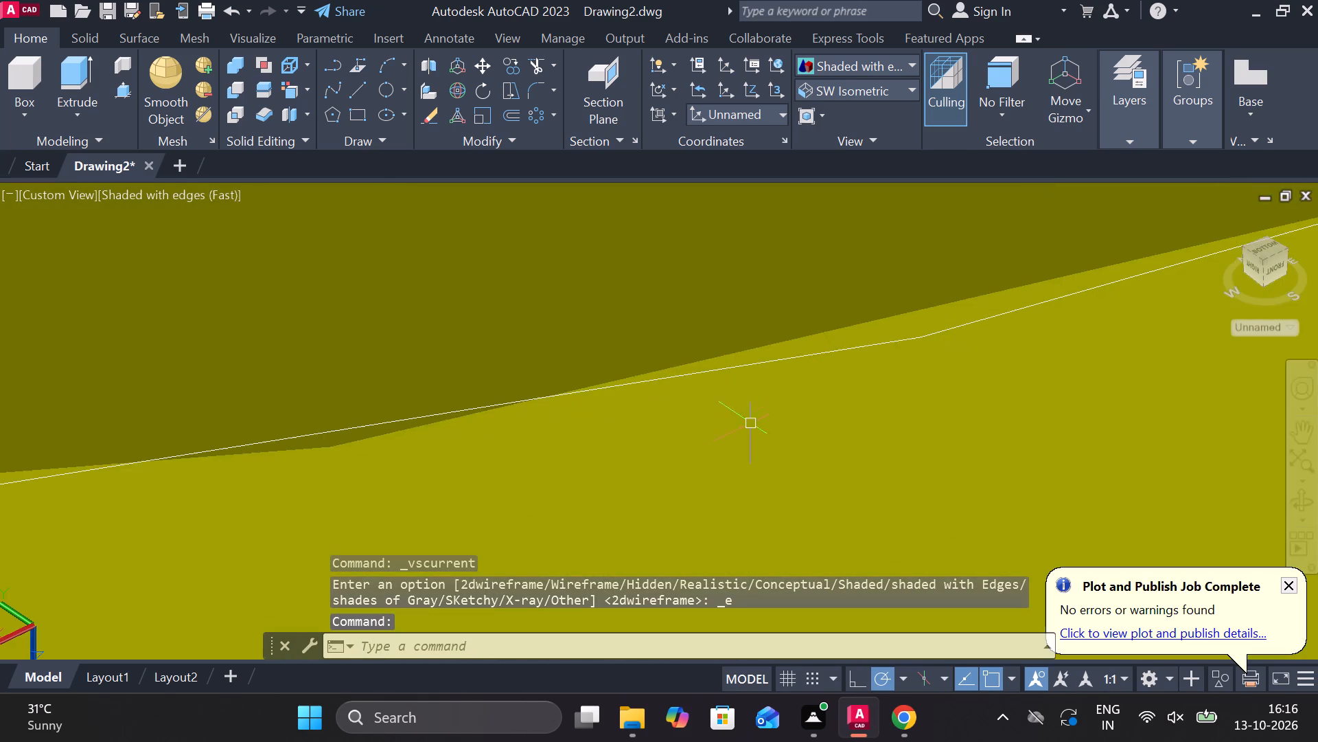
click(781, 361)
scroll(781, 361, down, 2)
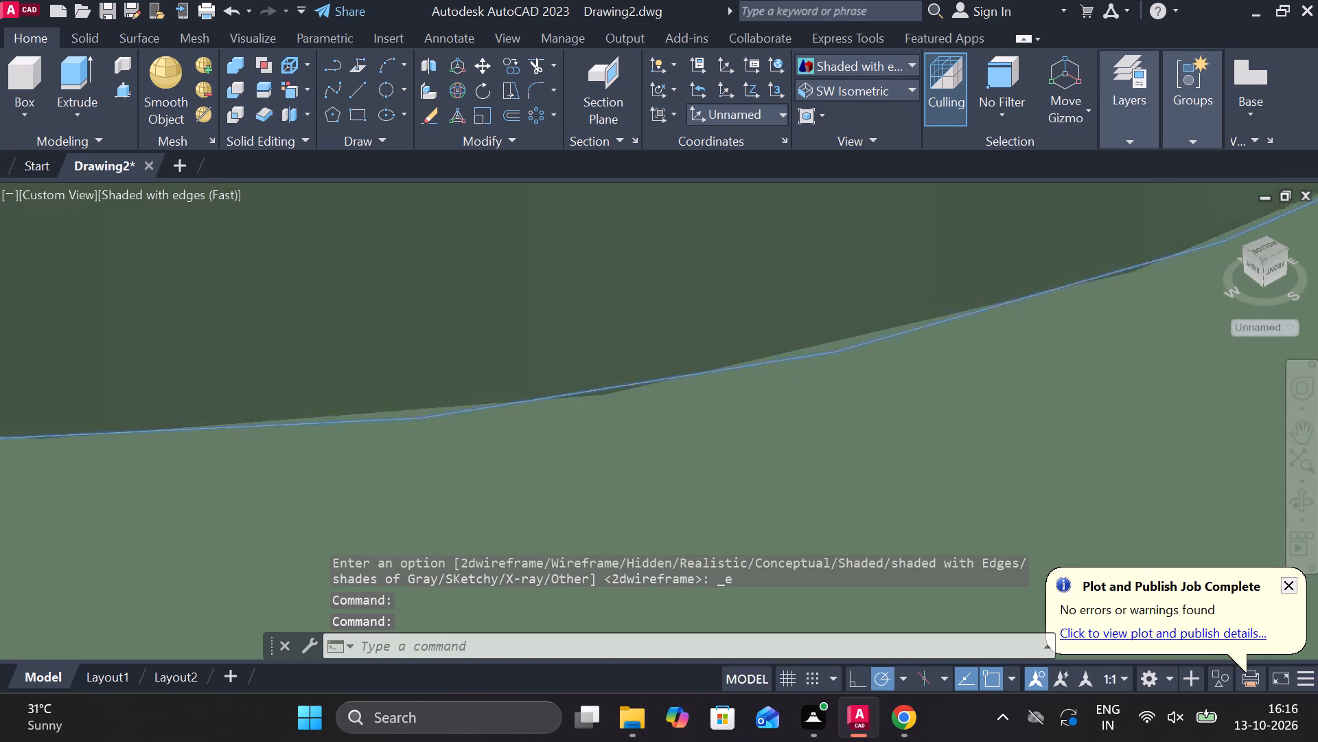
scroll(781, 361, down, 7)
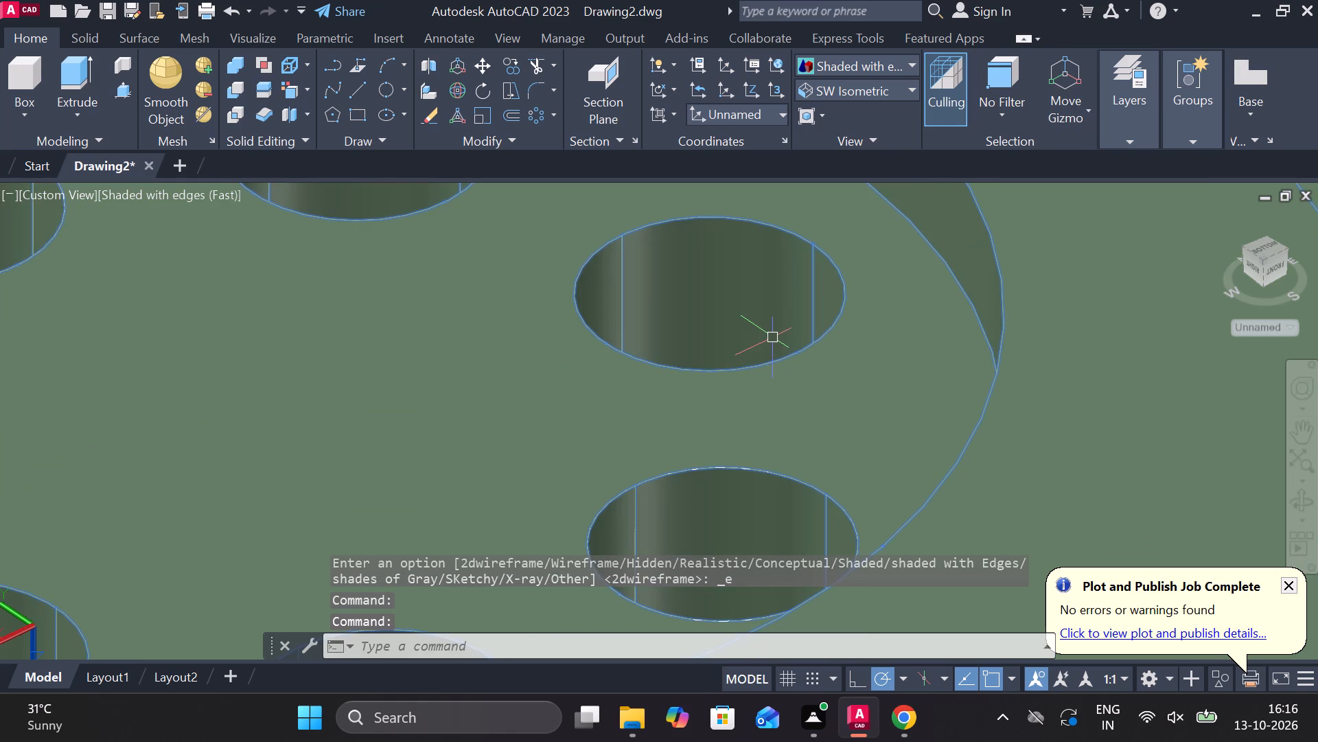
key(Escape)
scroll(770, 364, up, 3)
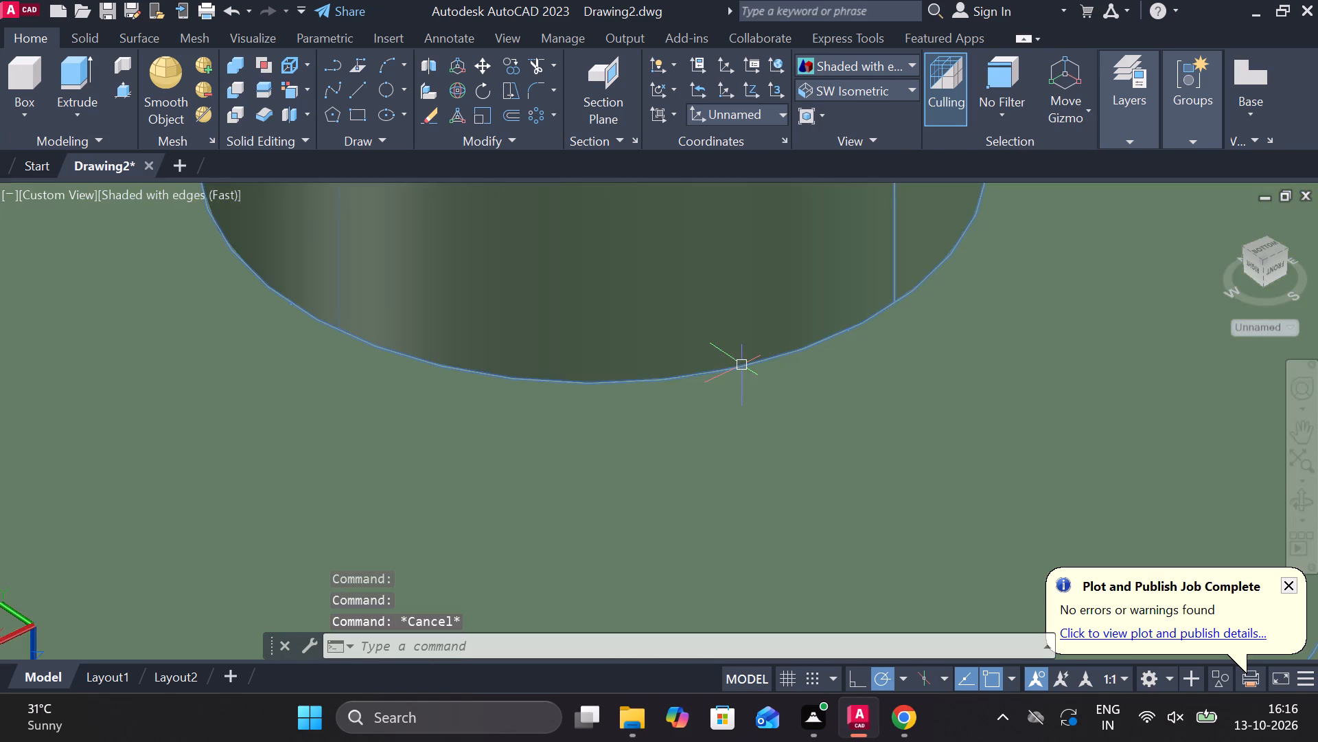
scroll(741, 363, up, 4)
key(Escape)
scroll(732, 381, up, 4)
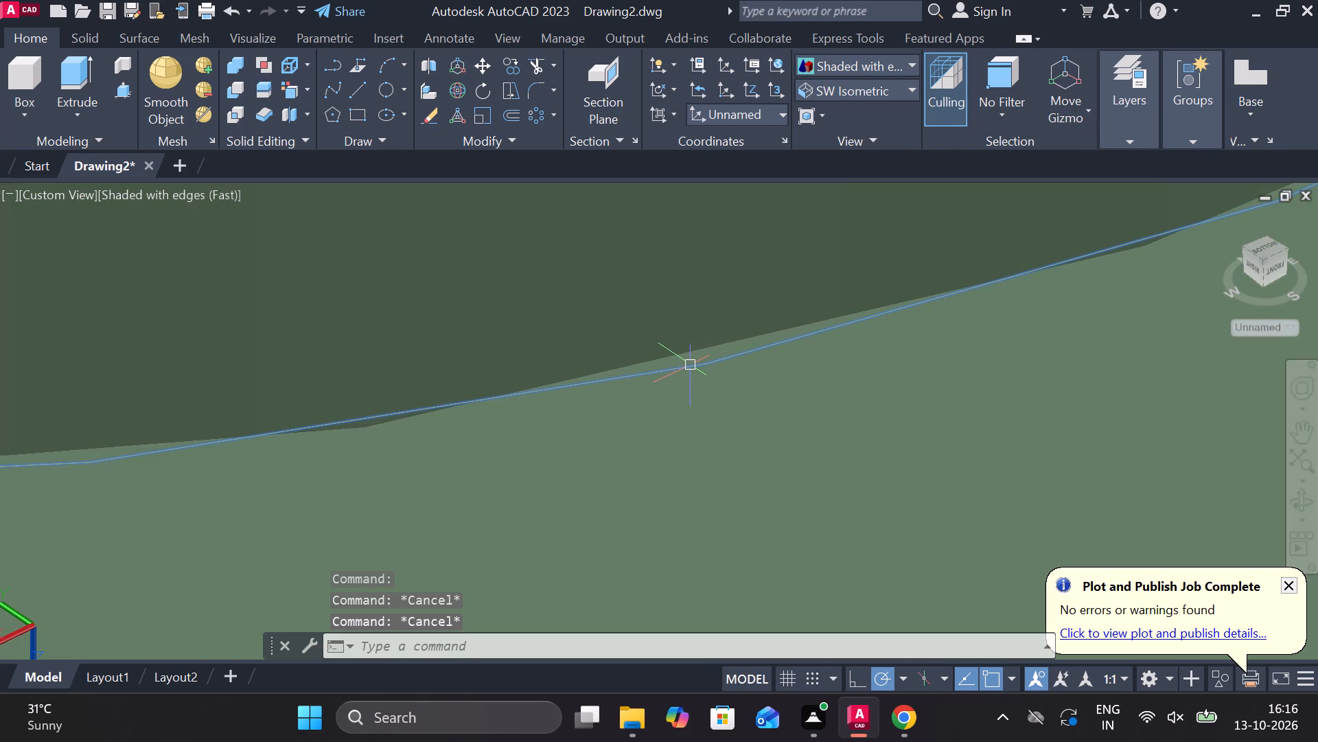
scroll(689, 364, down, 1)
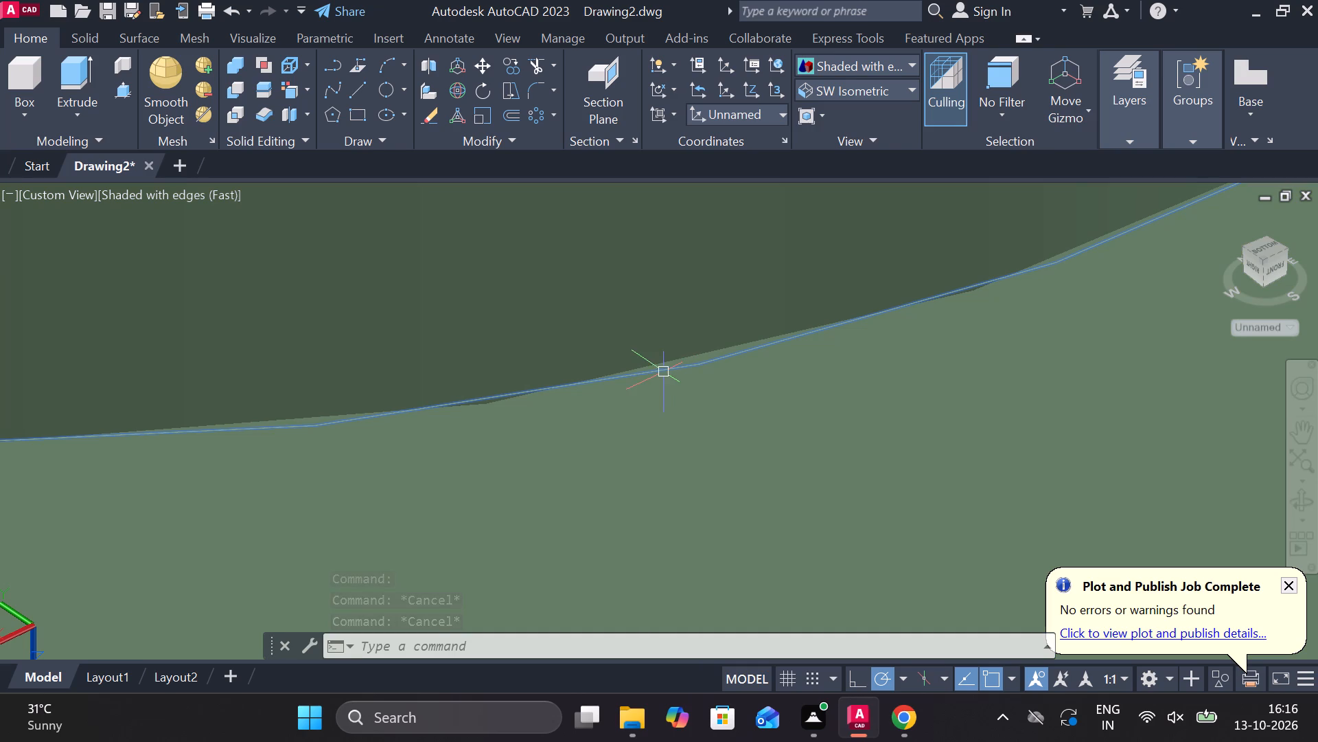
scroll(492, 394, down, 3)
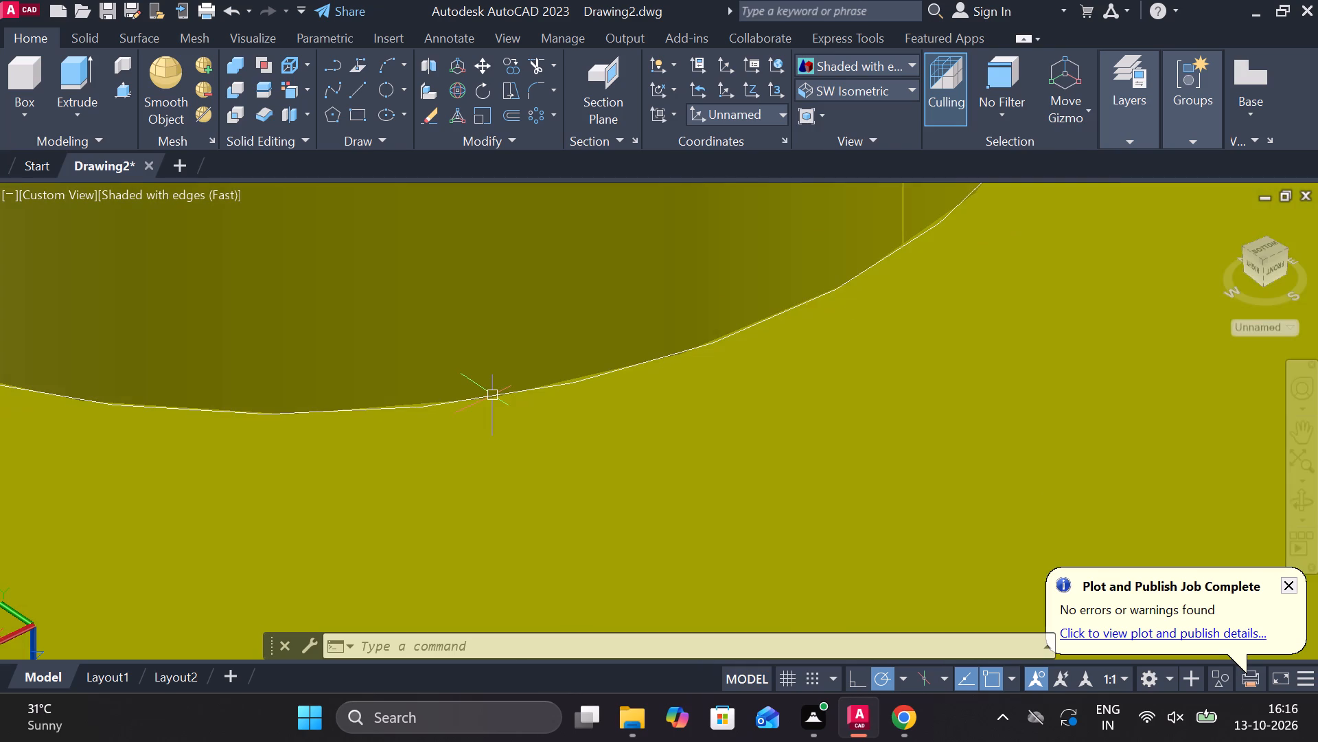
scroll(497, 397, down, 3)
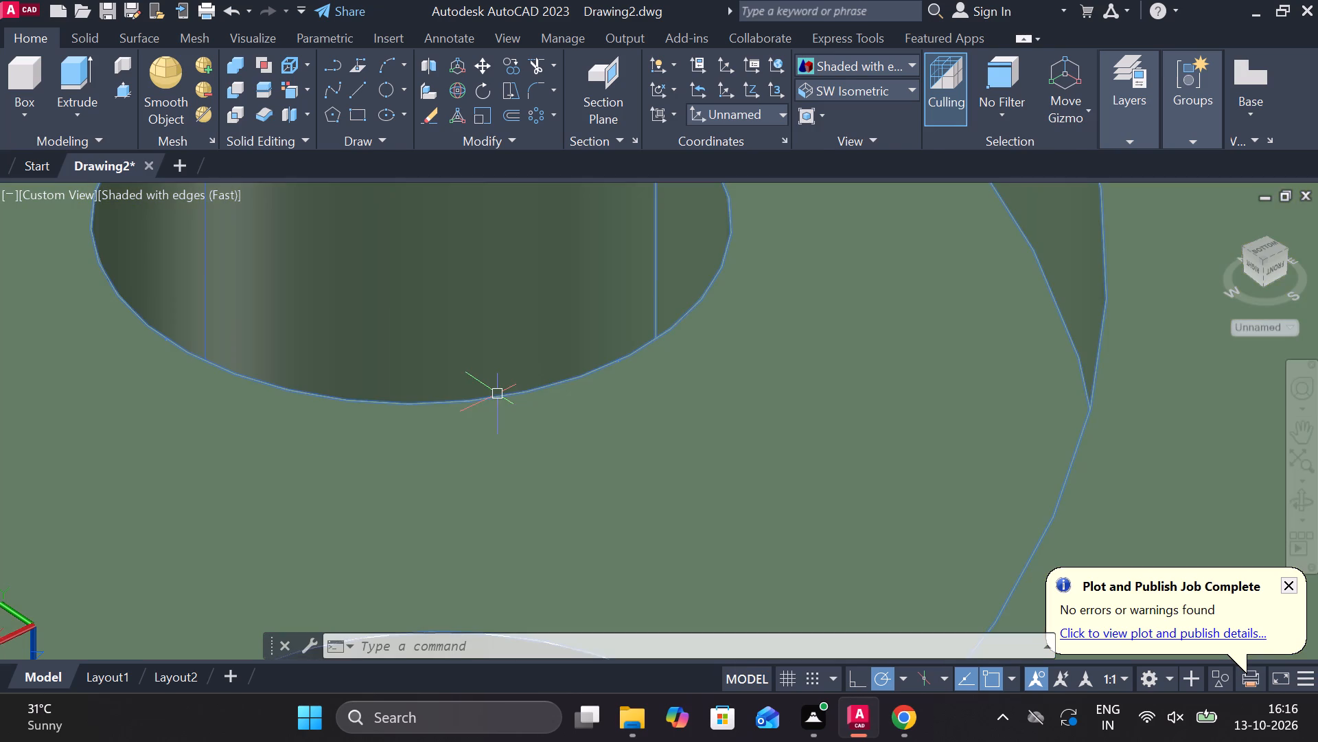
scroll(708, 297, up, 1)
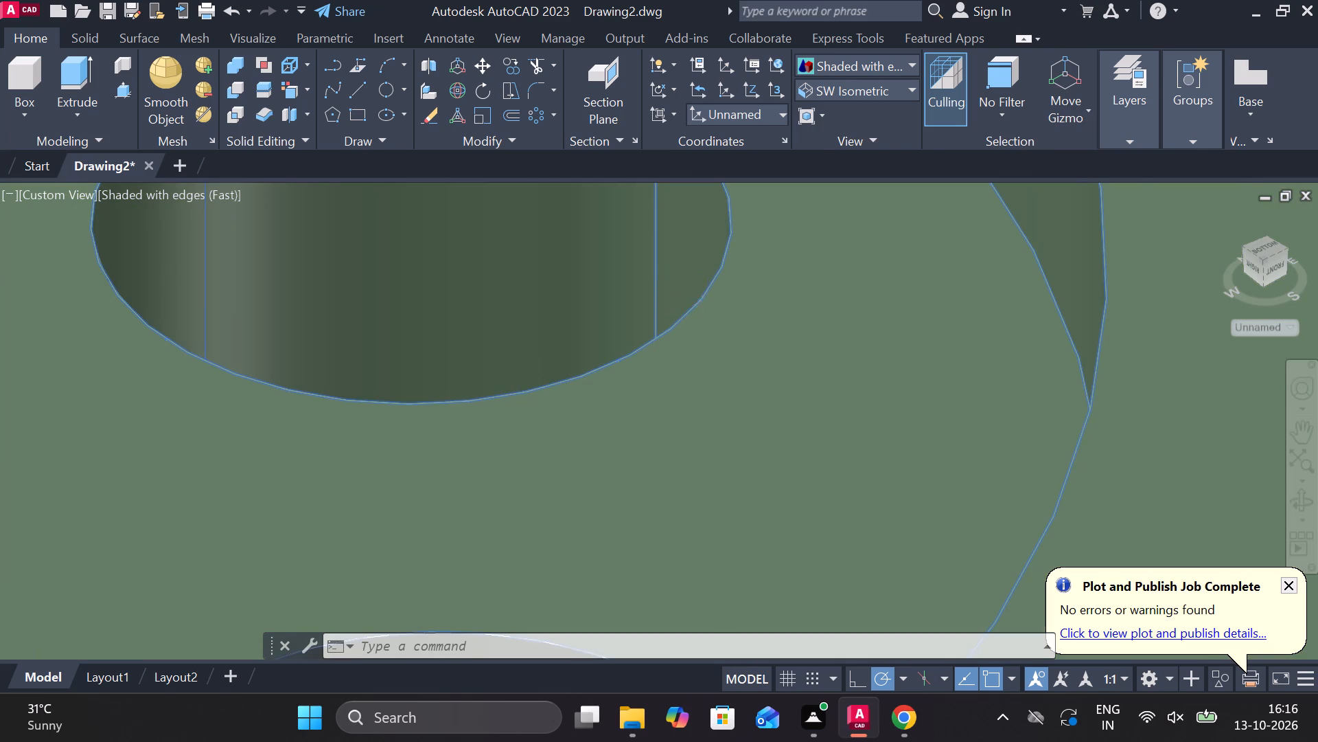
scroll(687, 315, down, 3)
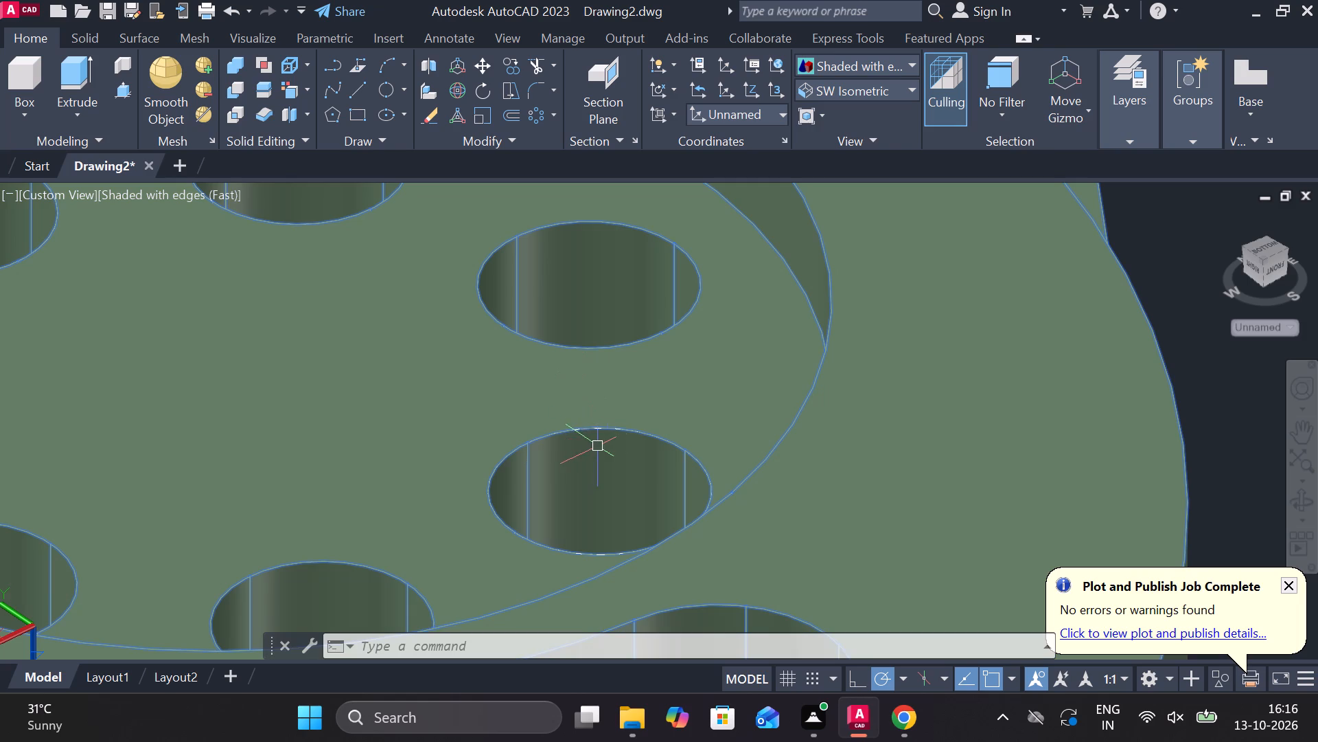
Erase the stray white circle on the rim of the small hole between that hole and the already cleaned ones.
scroll(599, 430, up, 6)
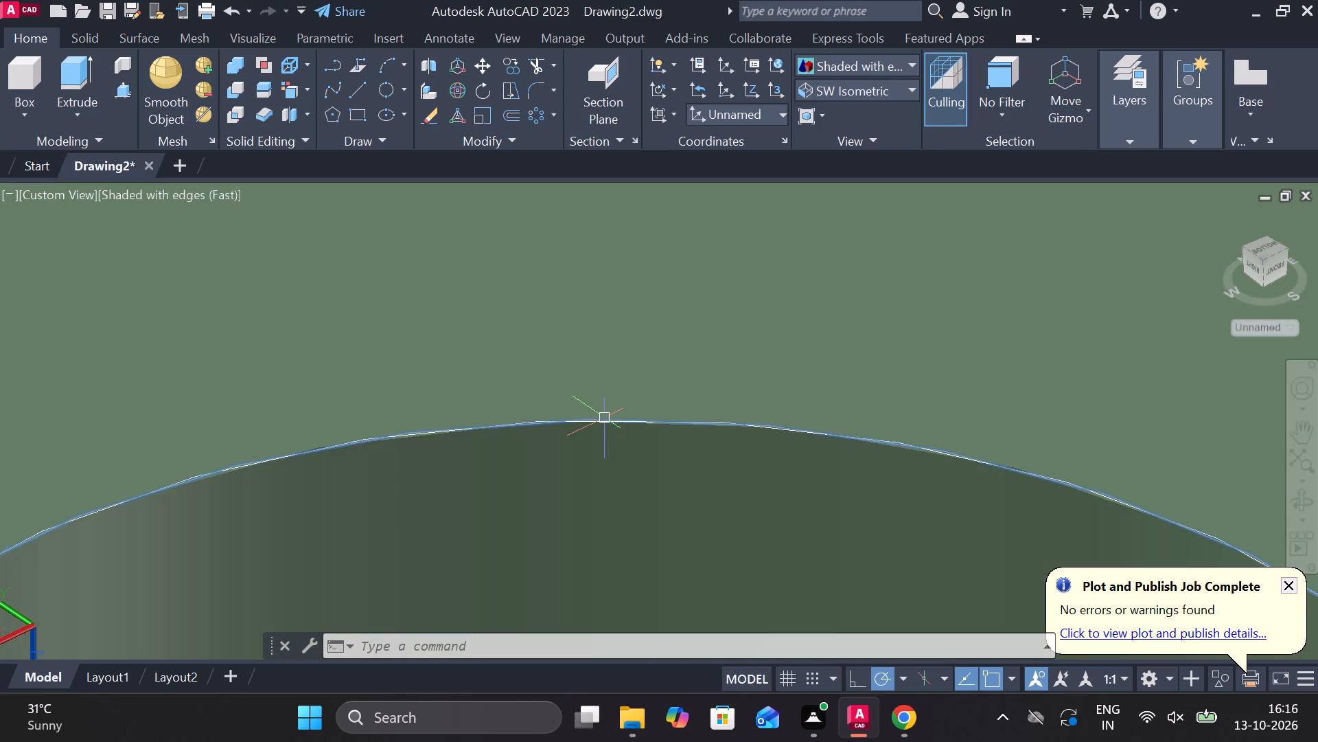
scroll(702, 431, up, 7)
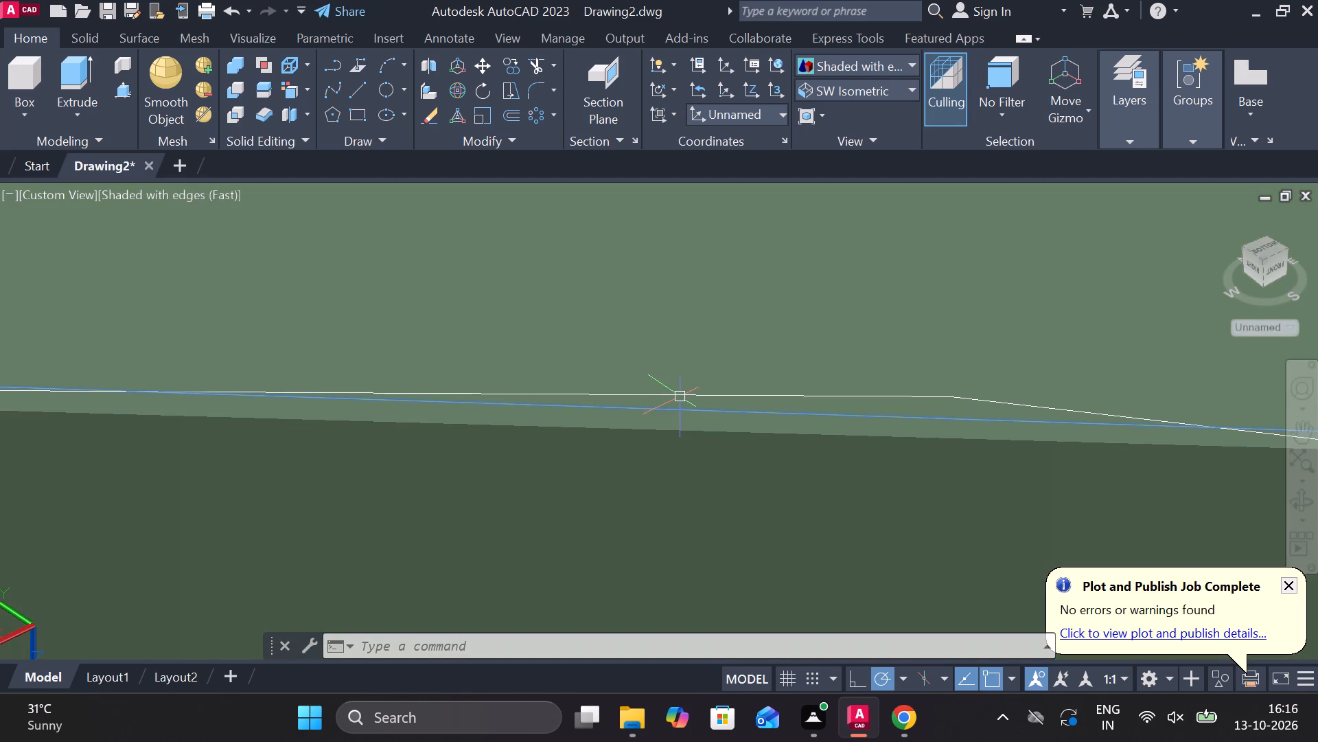
click(667, 394)
text(e)
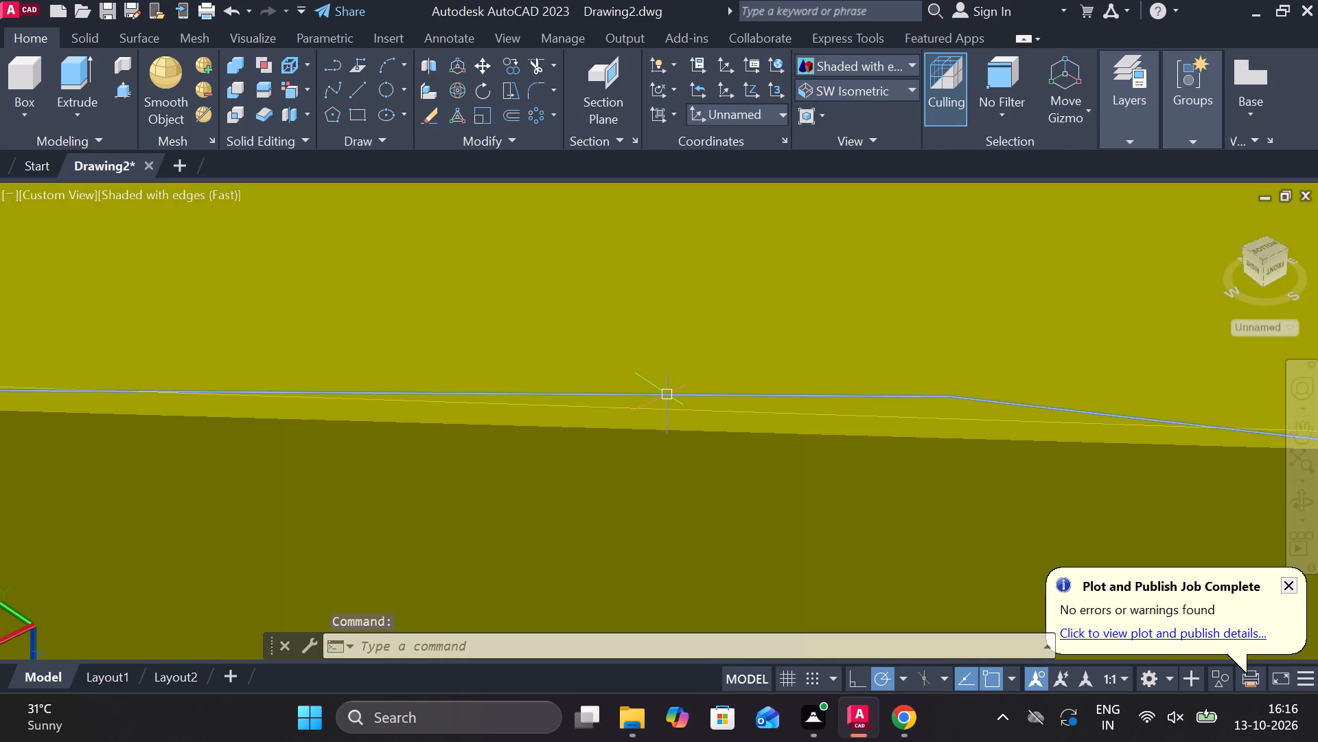
key(space)
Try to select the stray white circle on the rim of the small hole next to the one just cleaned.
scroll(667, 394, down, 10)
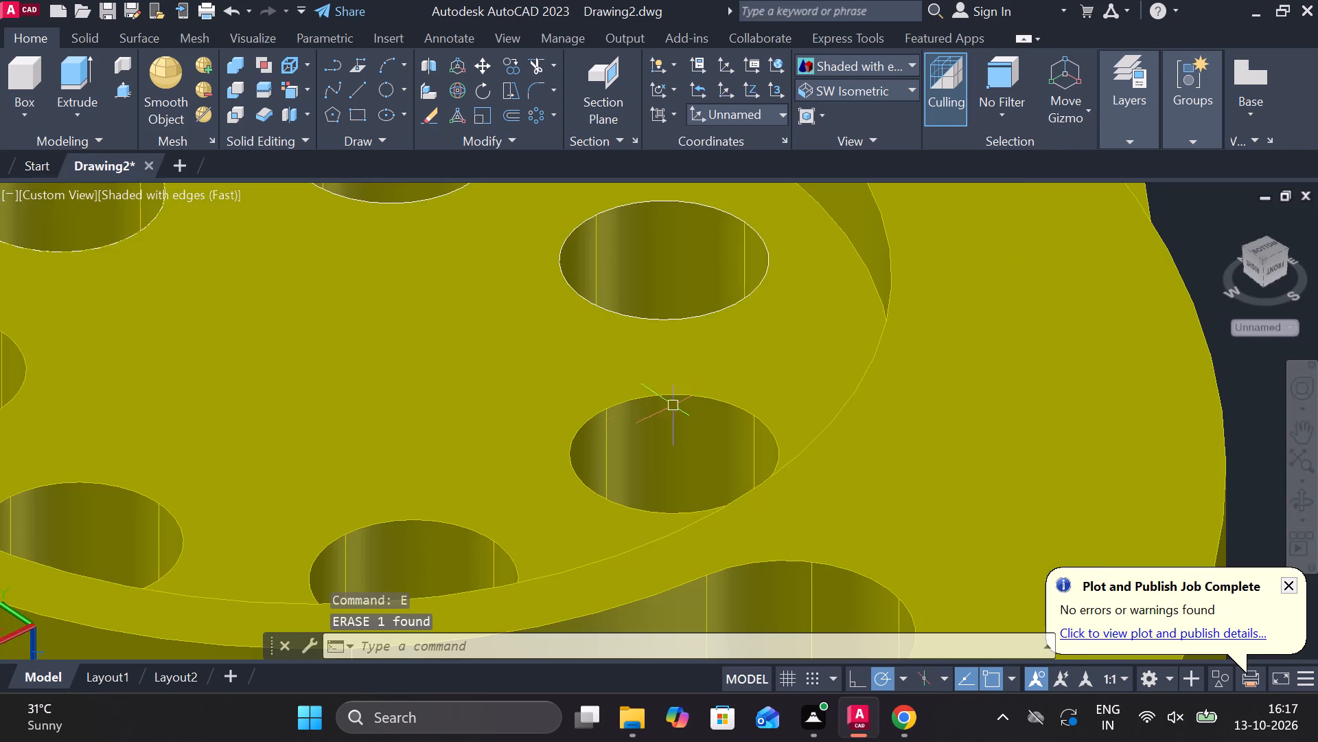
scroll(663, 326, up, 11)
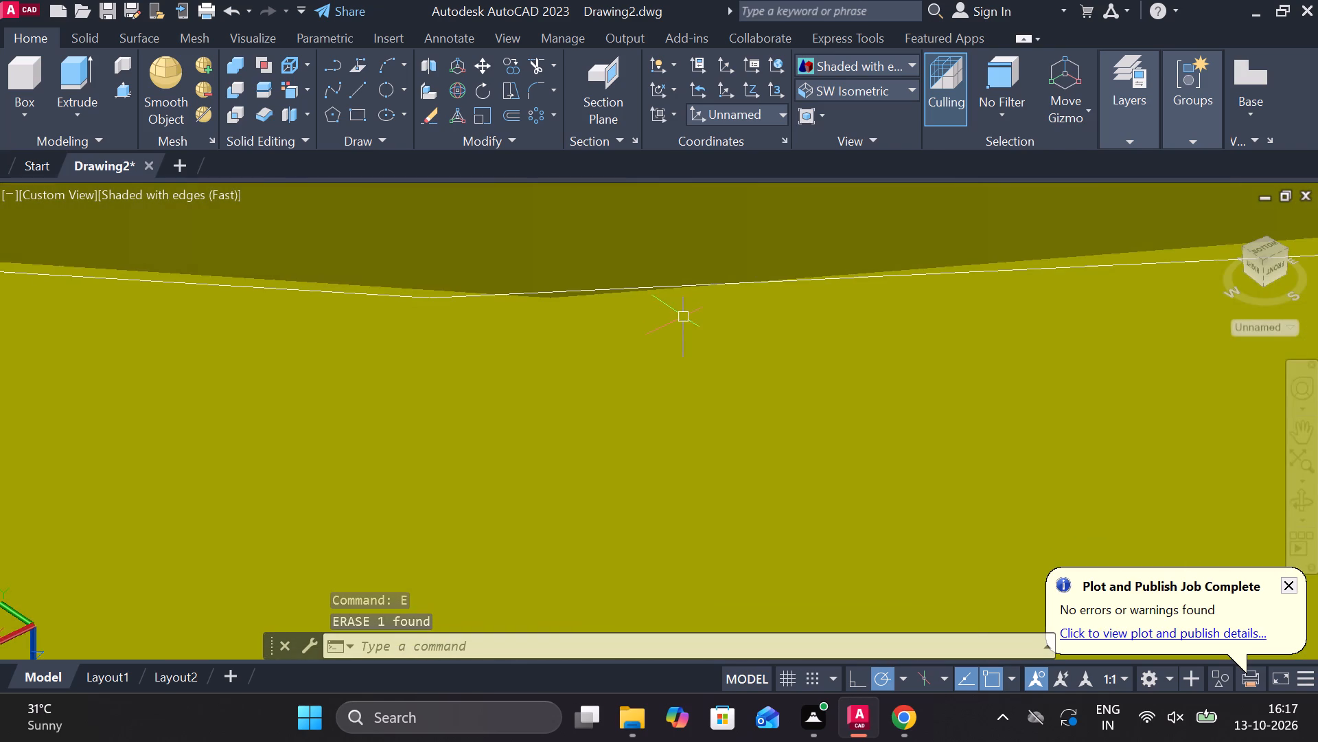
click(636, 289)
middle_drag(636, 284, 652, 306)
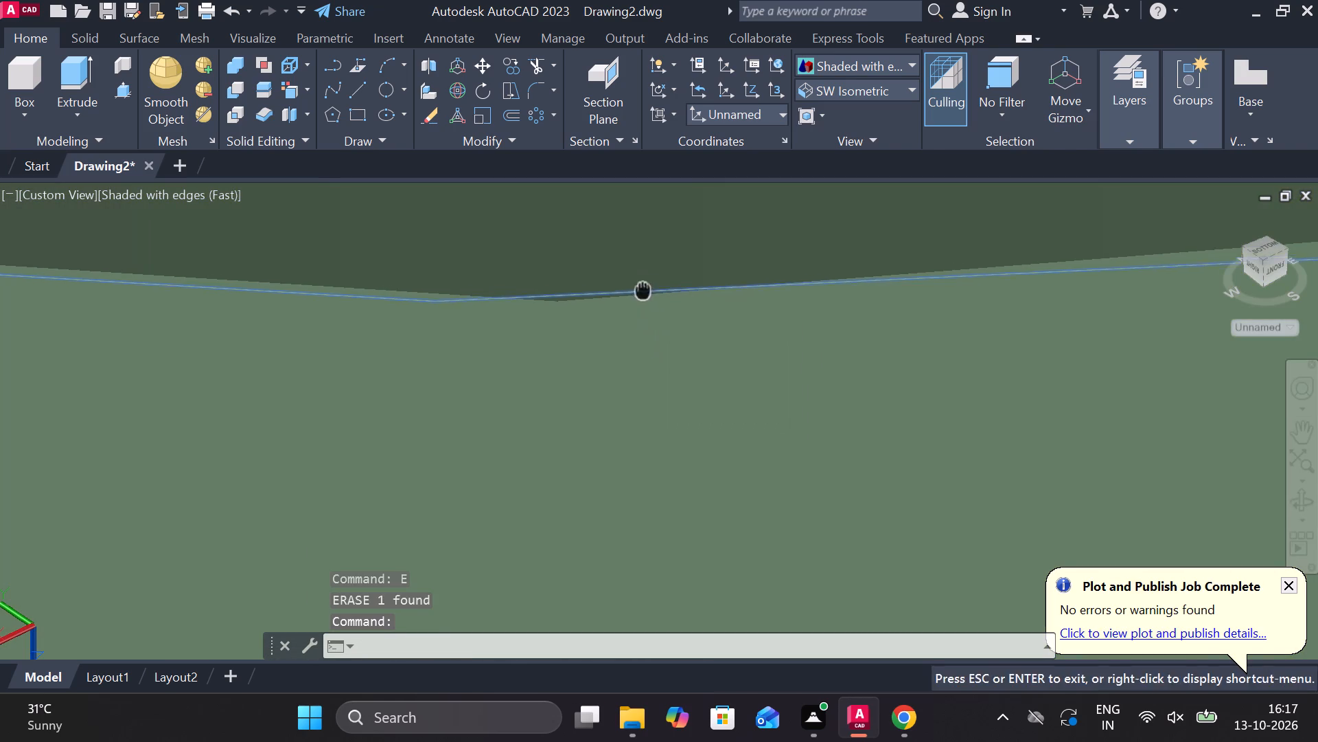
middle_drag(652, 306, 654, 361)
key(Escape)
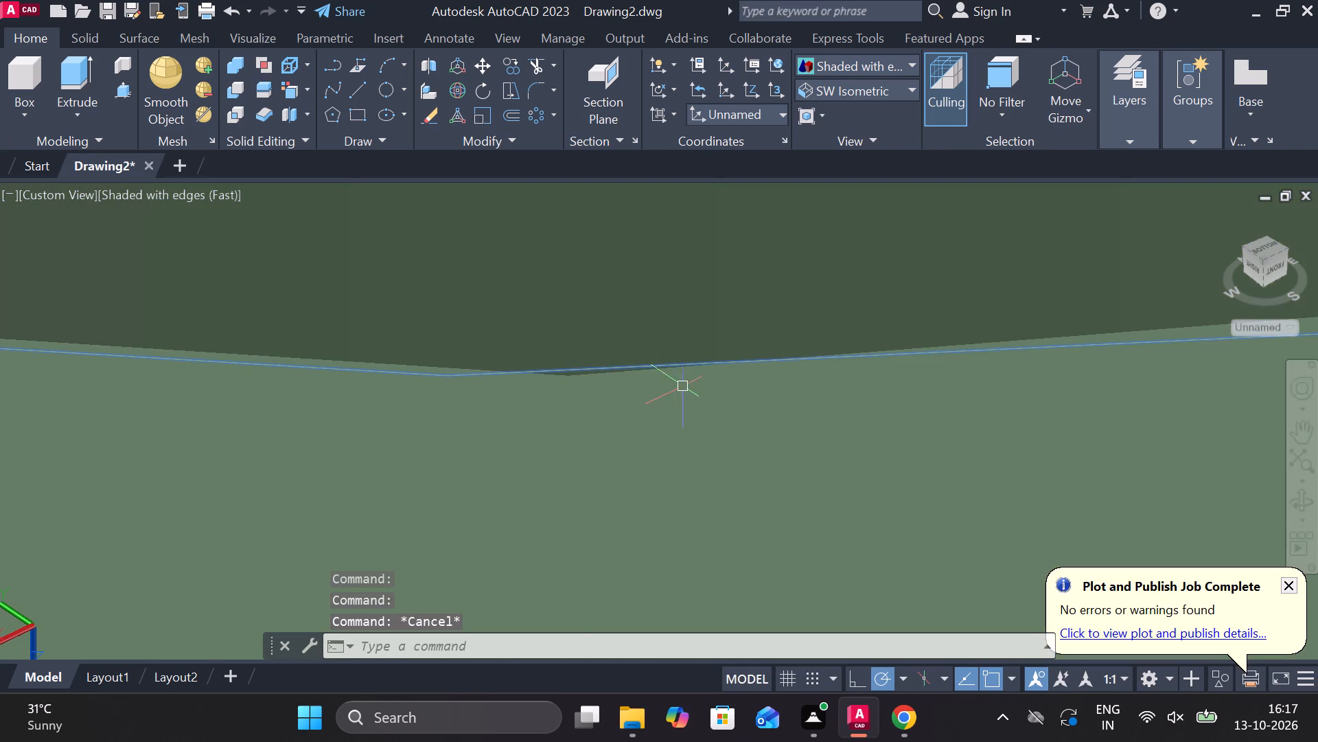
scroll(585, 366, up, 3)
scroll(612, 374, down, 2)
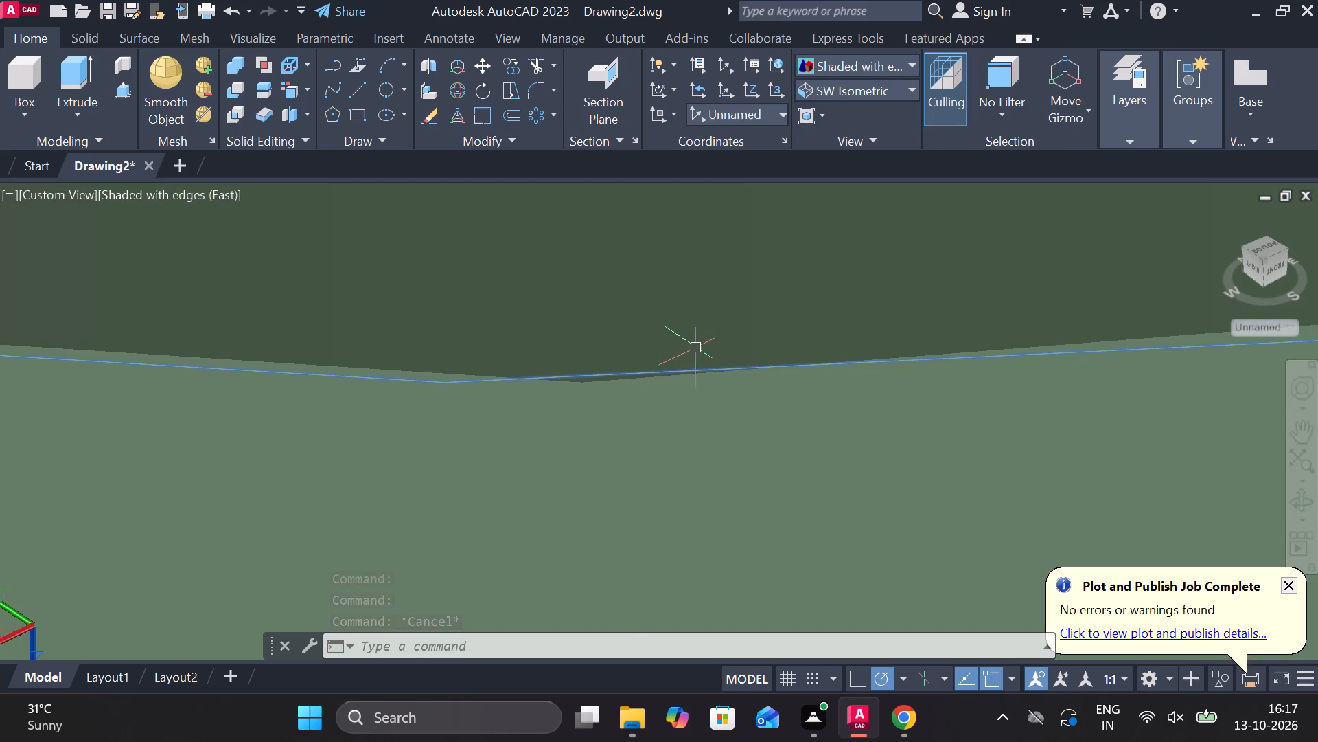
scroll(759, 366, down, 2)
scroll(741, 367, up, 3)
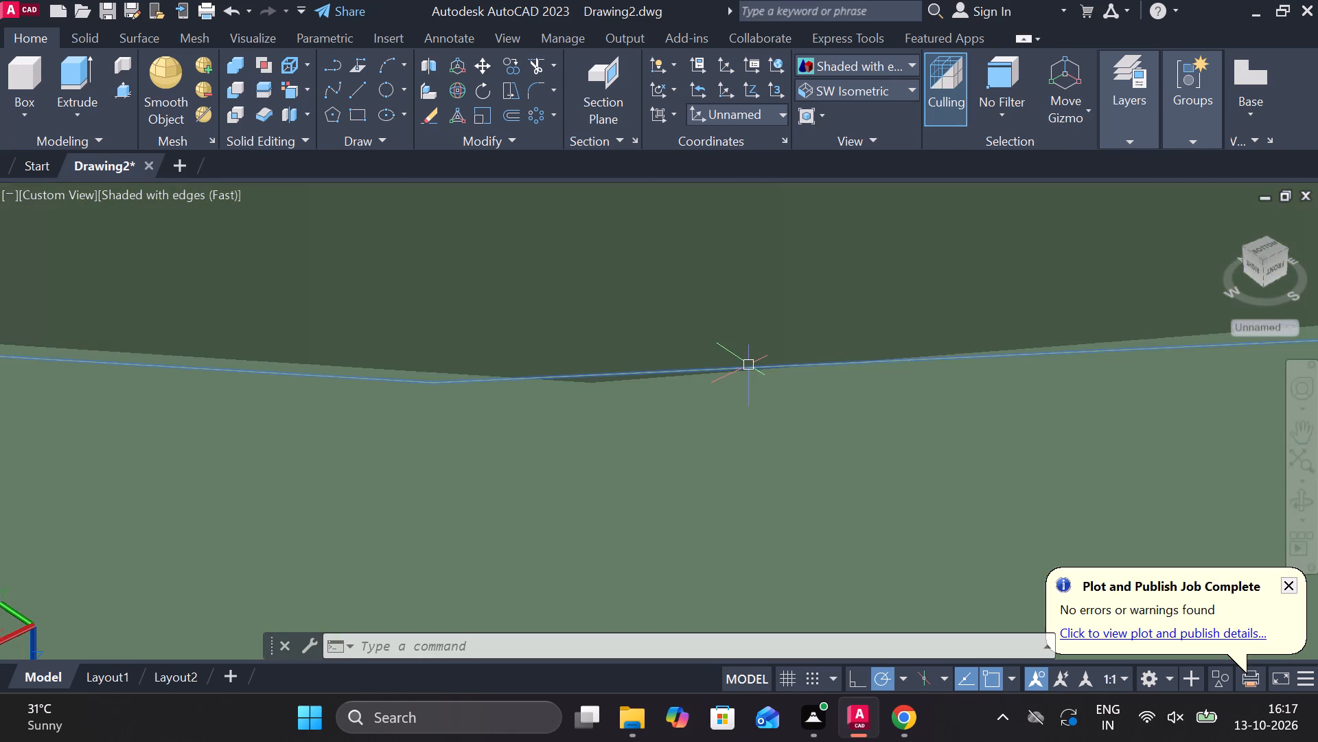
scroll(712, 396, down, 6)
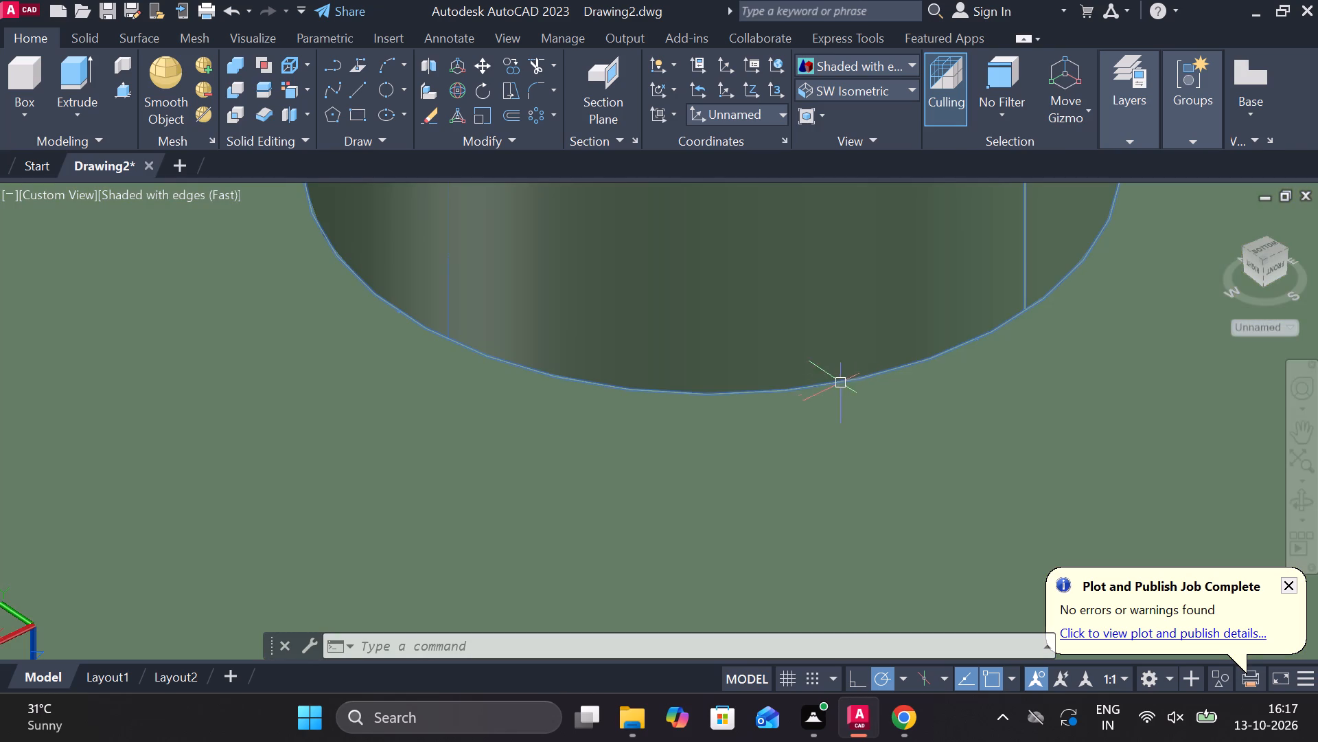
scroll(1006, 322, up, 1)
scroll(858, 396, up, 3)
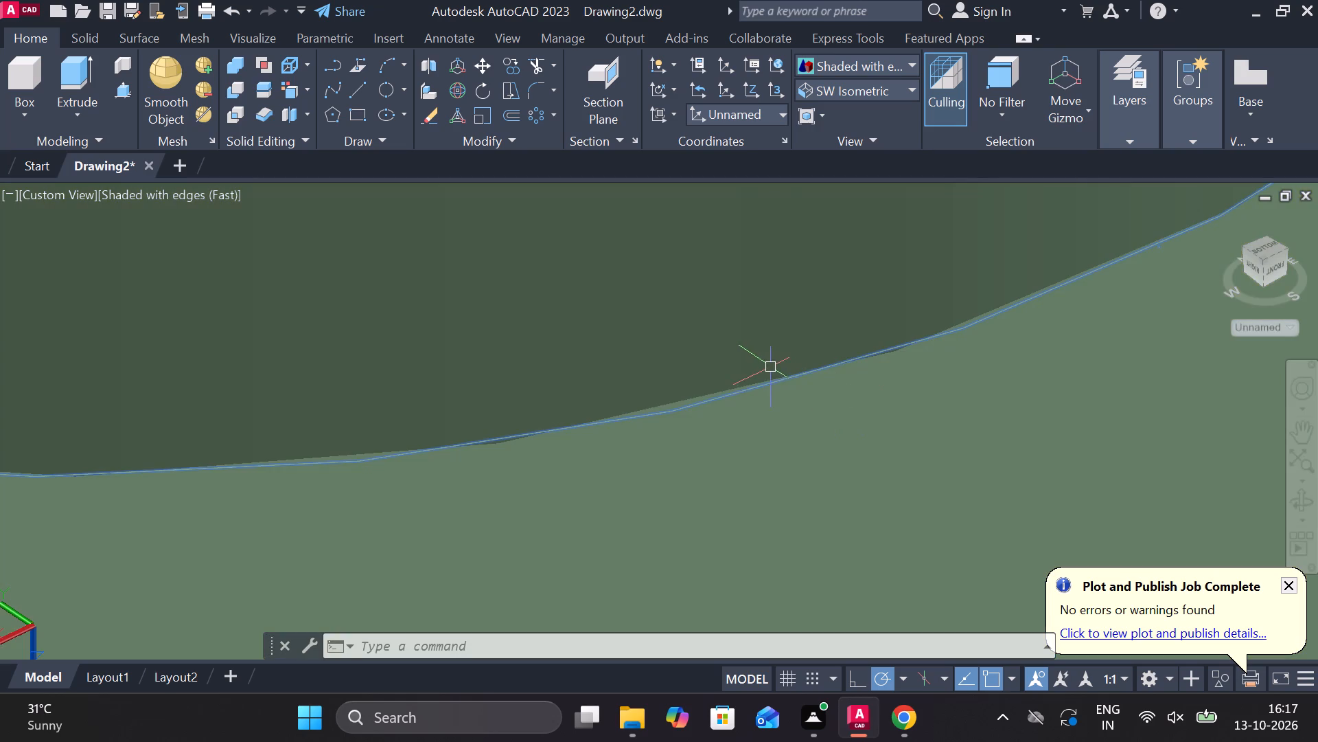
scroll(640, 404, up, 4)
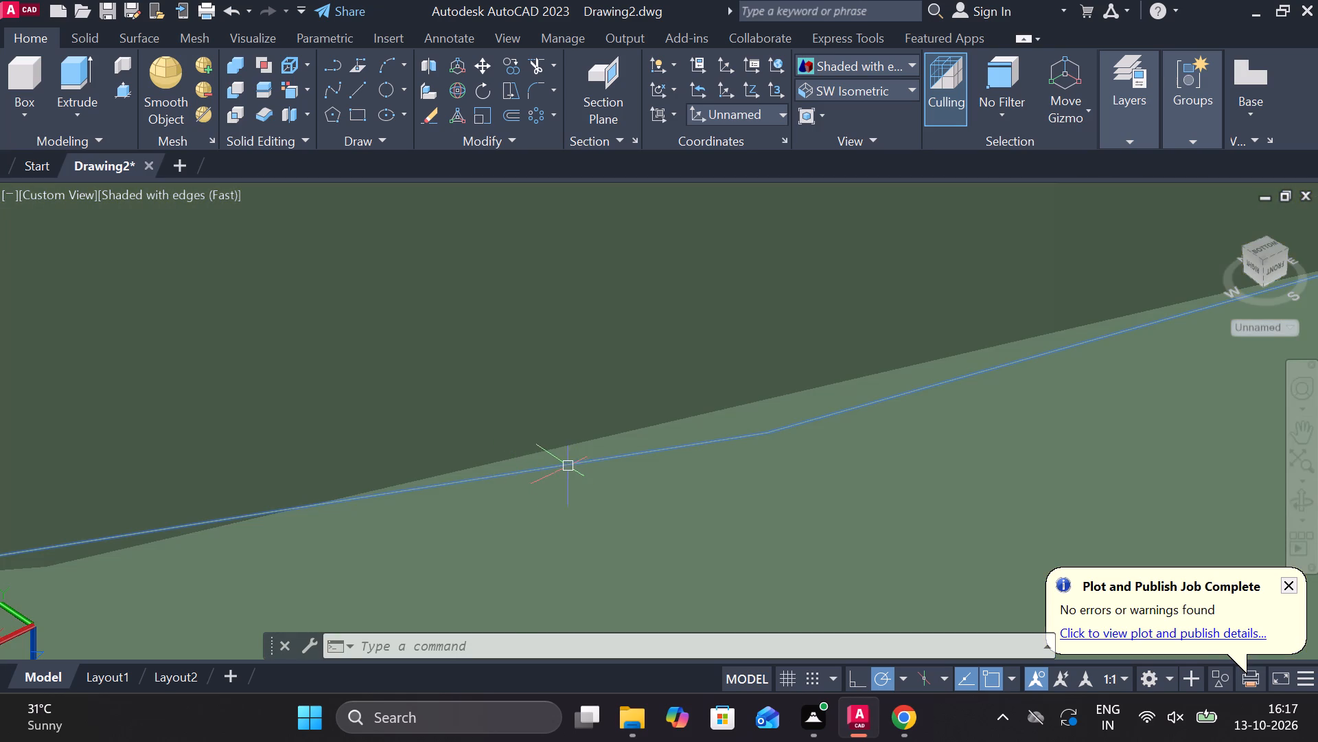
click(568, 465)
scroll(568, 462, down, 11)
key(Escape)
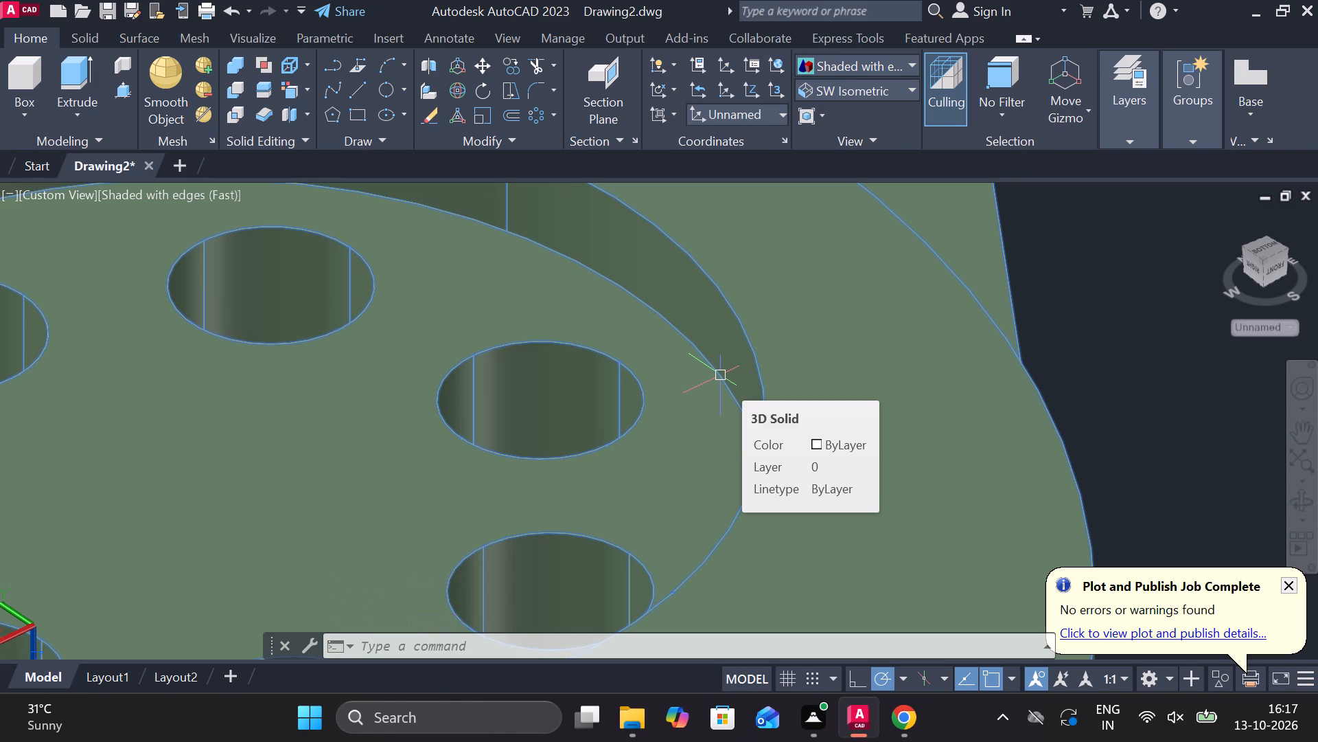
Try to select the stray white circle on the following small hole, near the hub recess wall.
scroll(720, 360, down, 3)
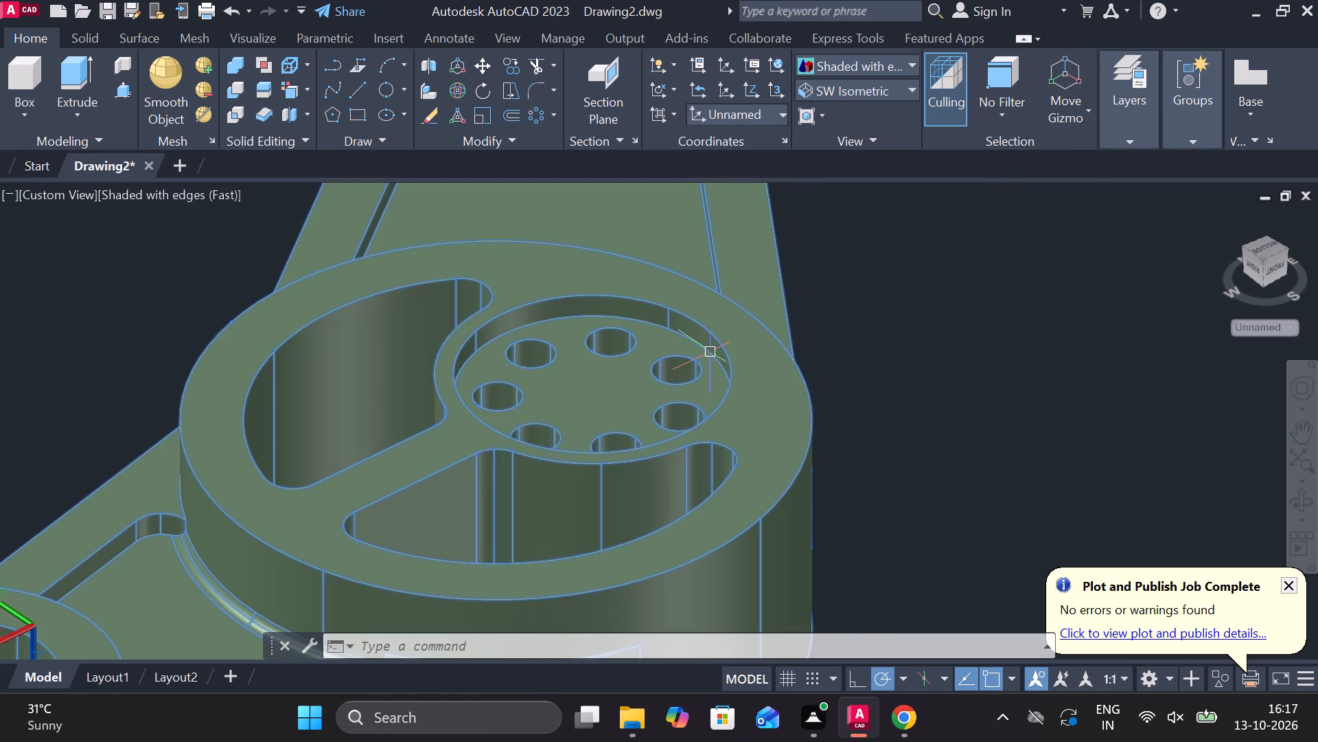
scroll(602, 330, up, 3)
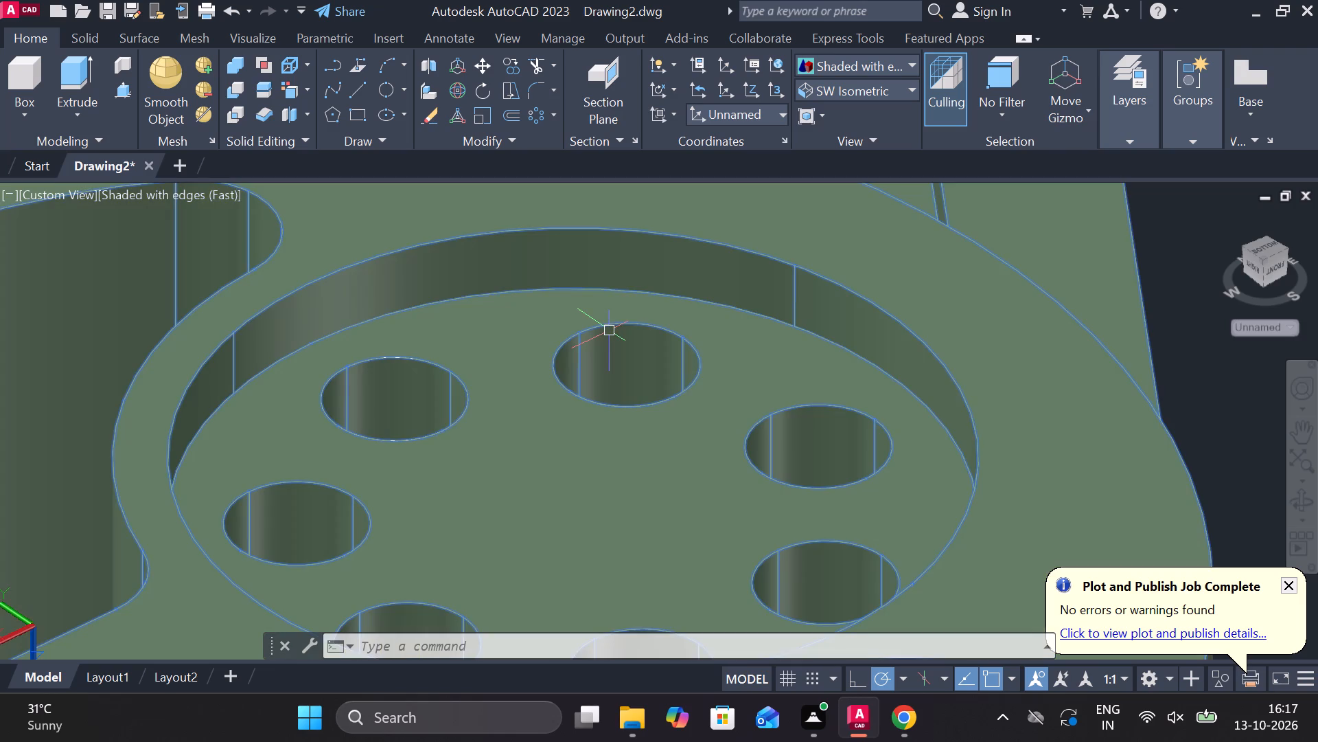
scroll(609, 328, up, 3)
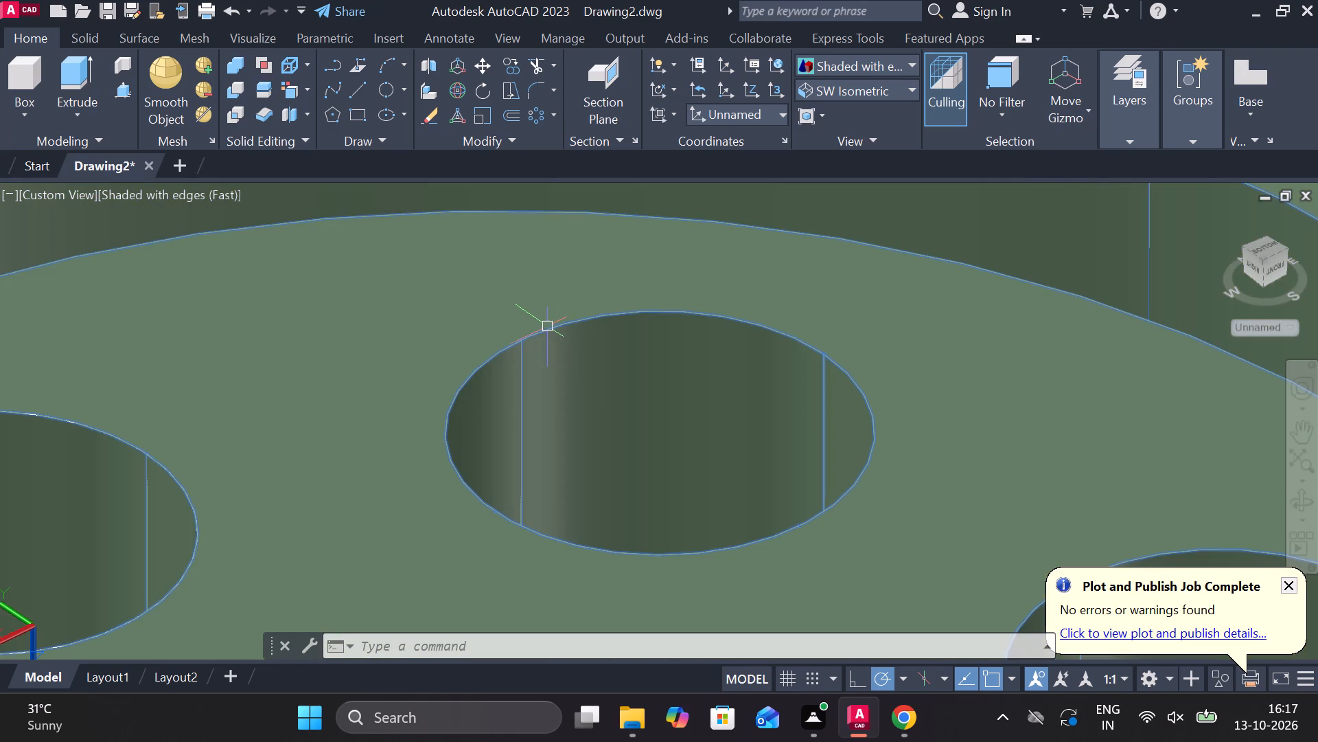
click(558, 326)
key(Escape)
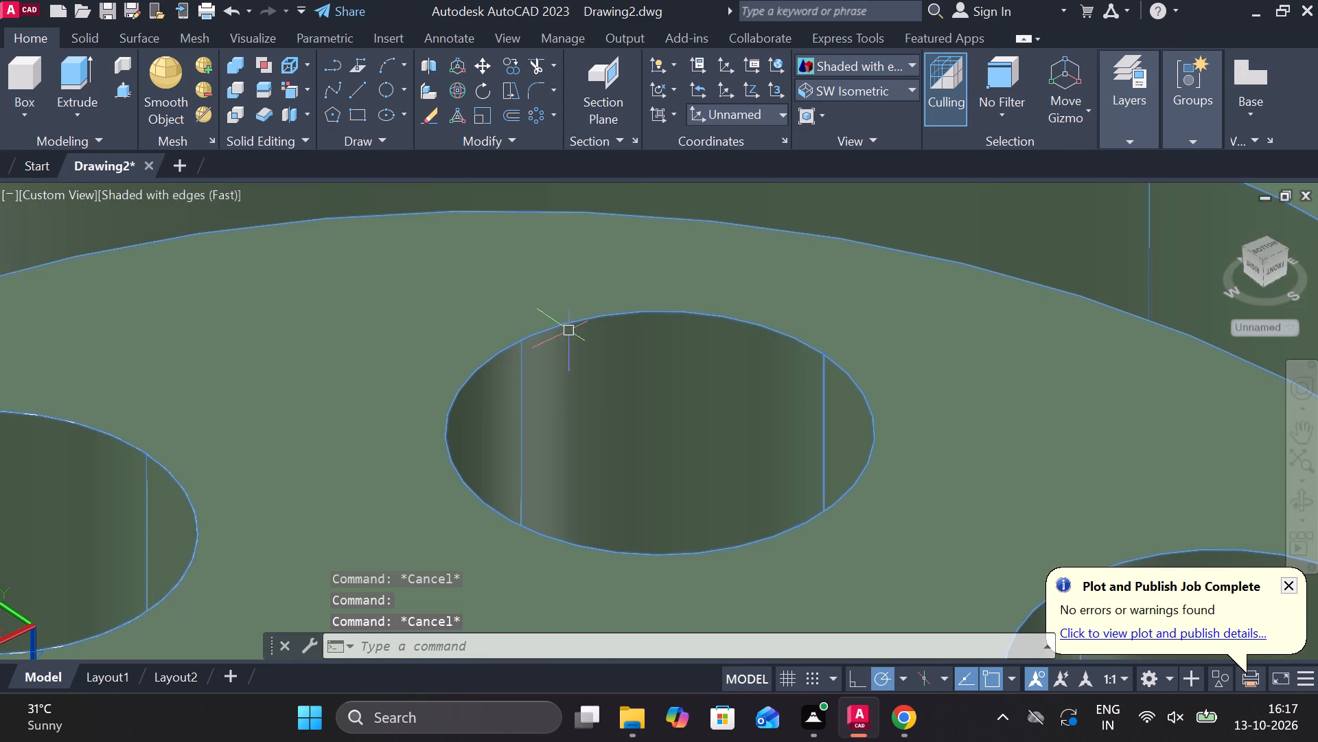
Erase the stray white circle on the rim of the neighbouring small hole, on the side toward the large curved pocket.
scroll(629, 317, down, 4)
scroll(459, 436, up, 3)
scroll(665, 265, up, 1)
middle_drag(665, 265, 599, 481)
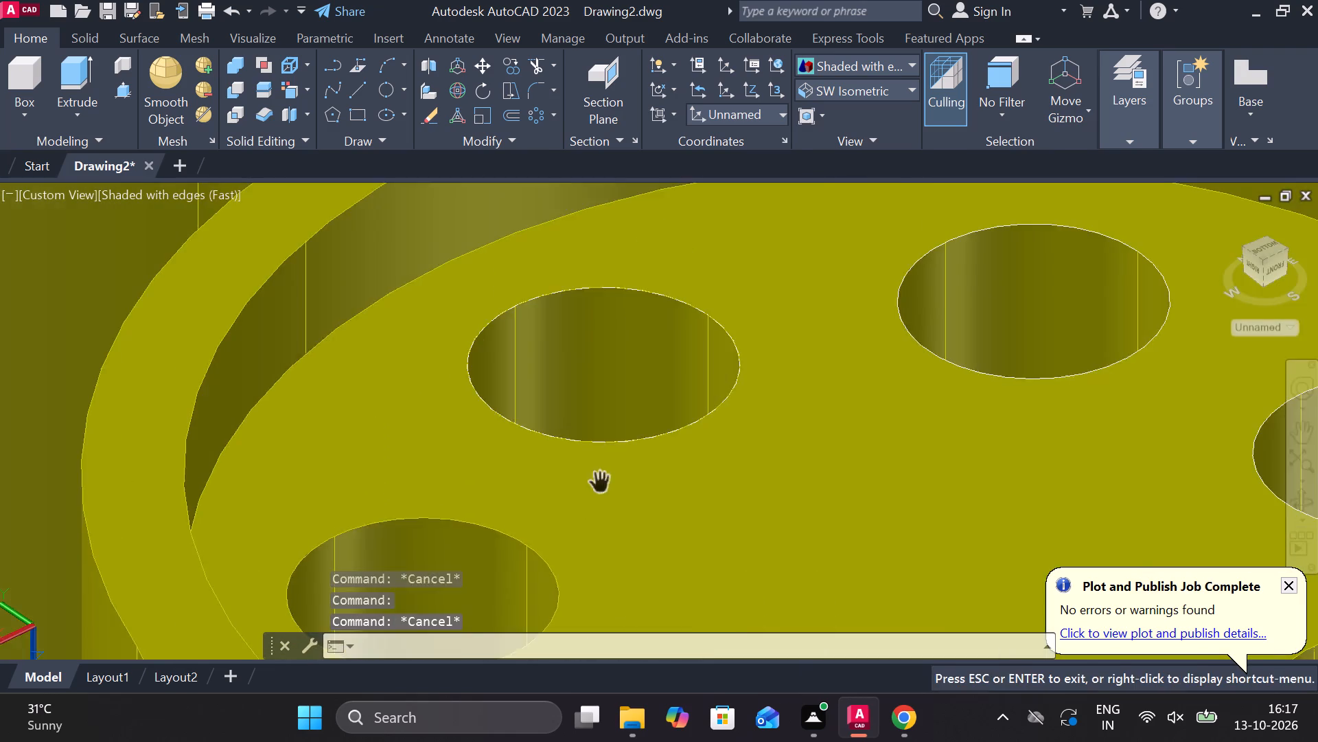
scroll(600, 458, up, 3)
scroll(610, 403, up, 9)
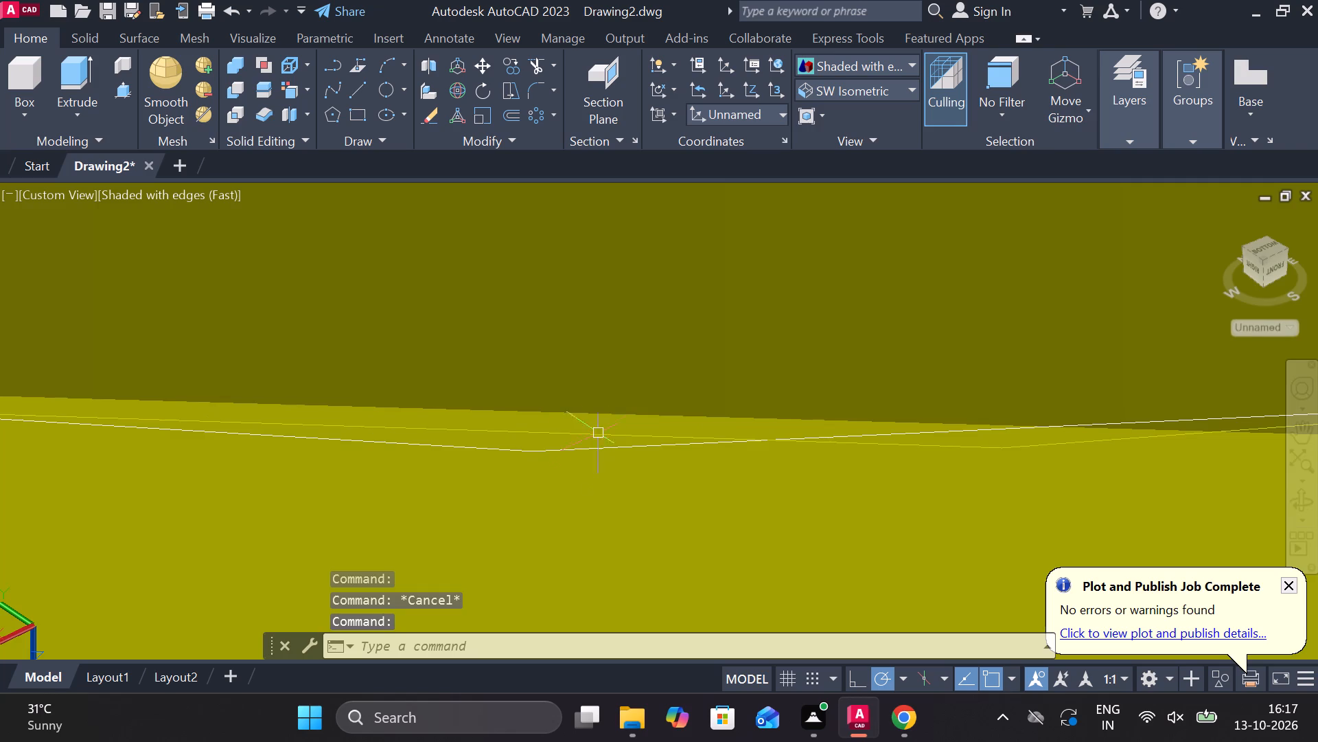
scroll(544, 450, up, 3)
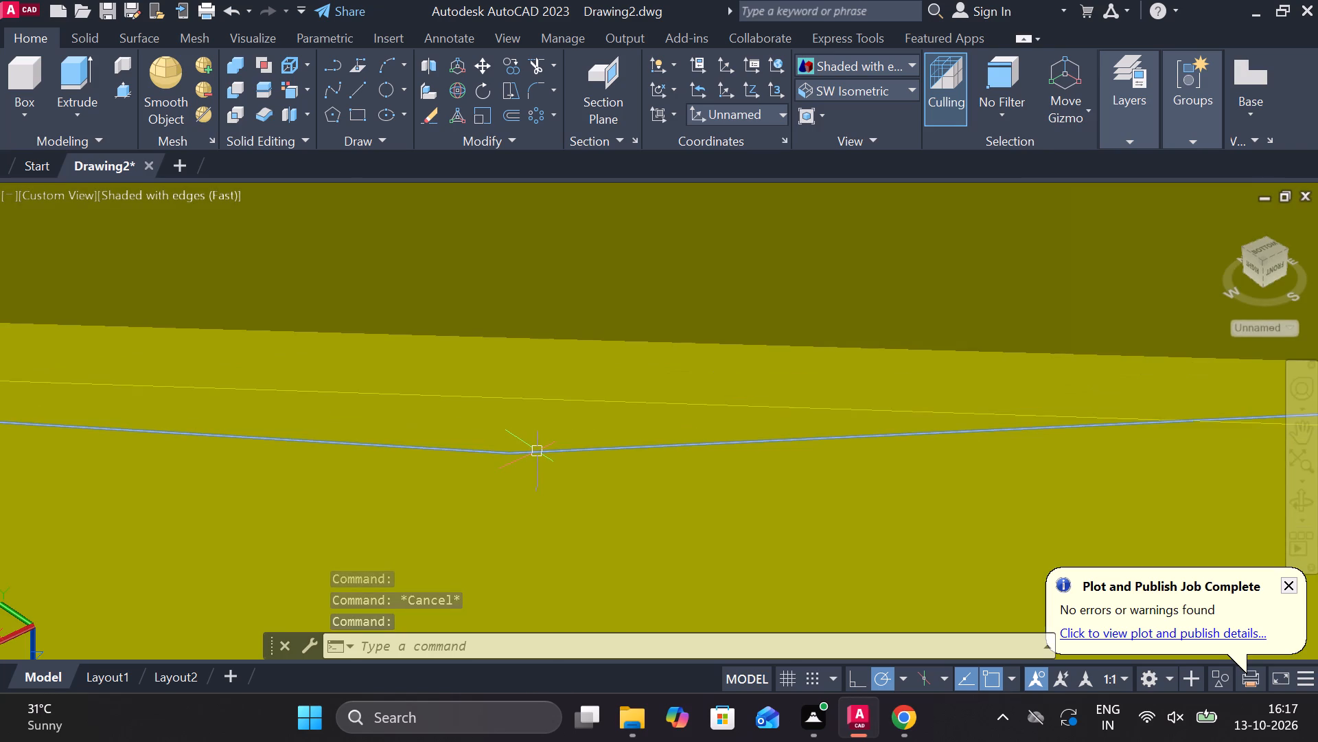
click(537, 450)
text(e)
key(space)
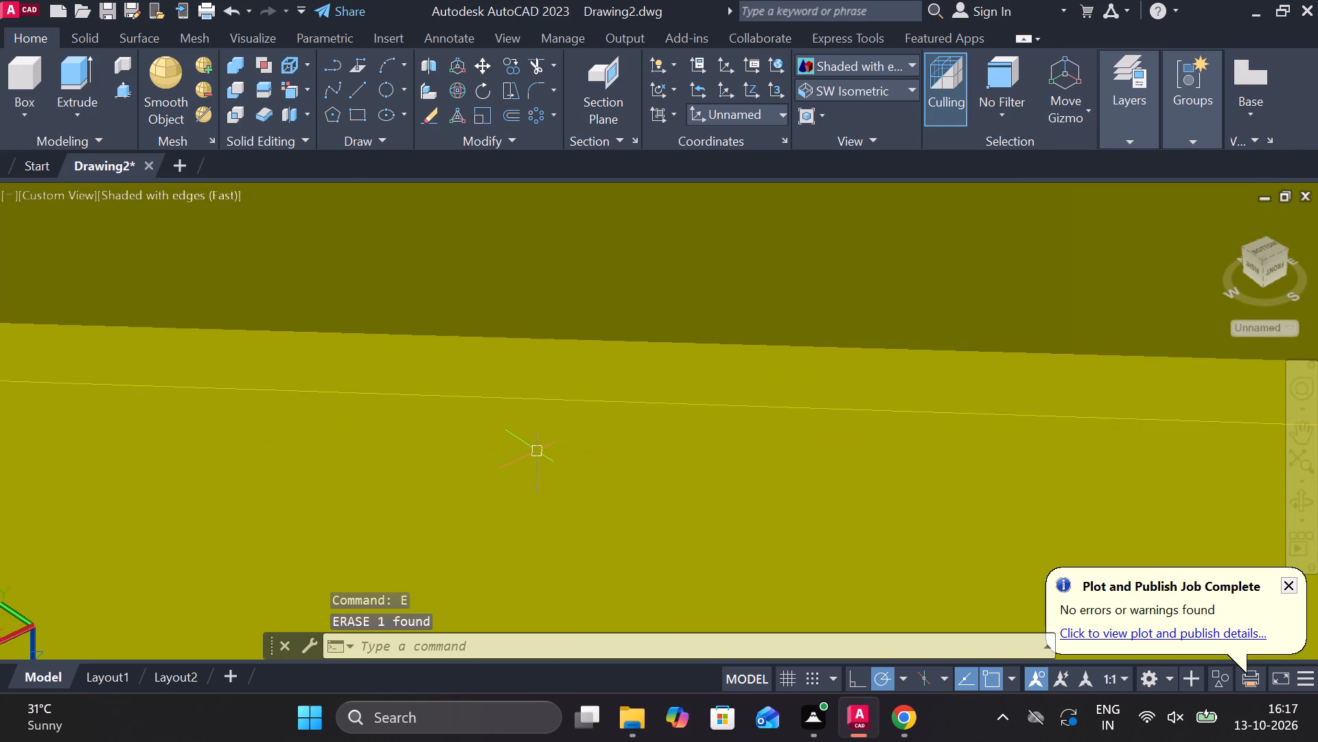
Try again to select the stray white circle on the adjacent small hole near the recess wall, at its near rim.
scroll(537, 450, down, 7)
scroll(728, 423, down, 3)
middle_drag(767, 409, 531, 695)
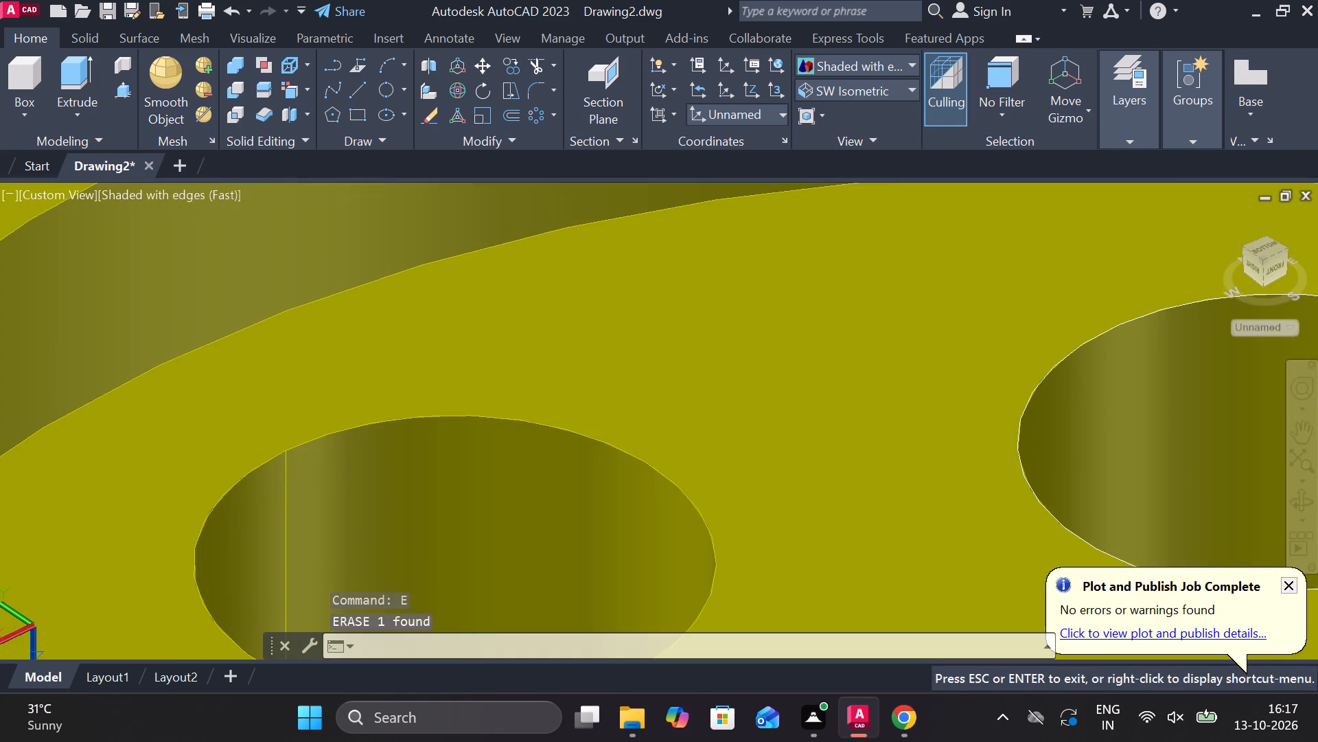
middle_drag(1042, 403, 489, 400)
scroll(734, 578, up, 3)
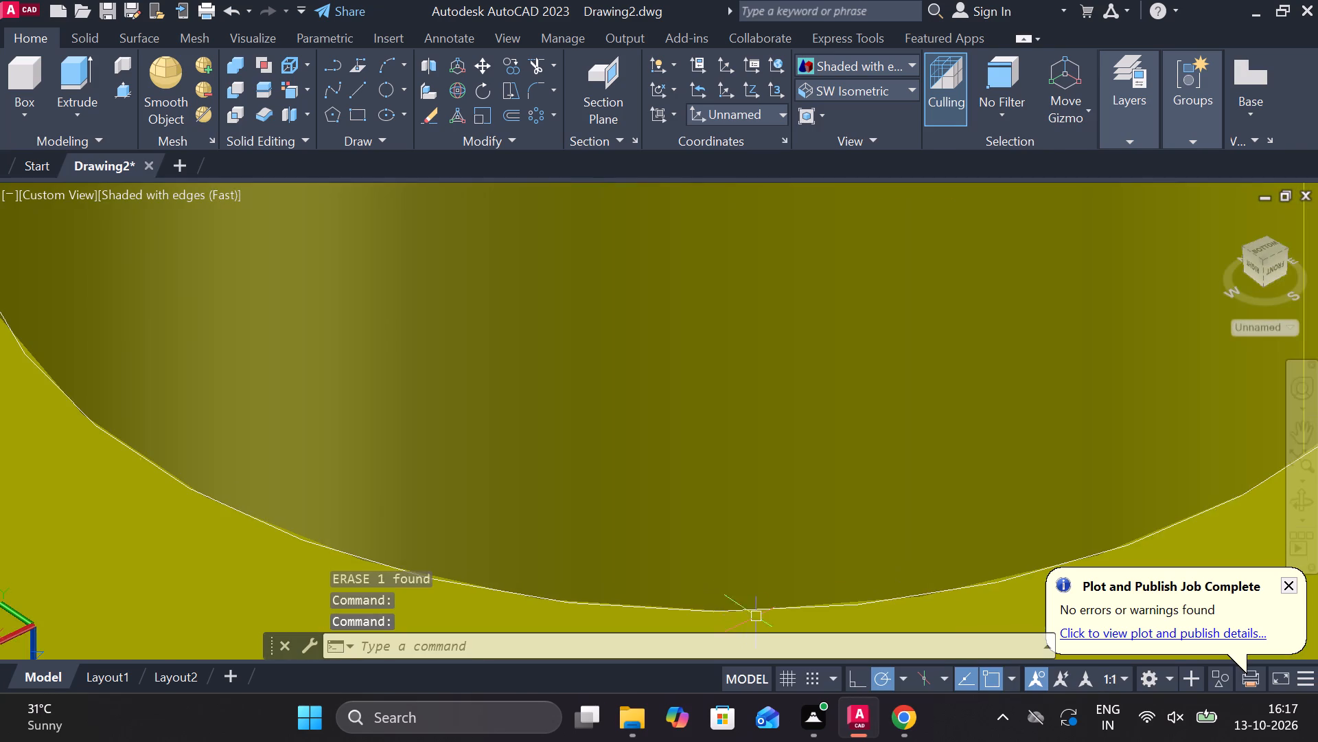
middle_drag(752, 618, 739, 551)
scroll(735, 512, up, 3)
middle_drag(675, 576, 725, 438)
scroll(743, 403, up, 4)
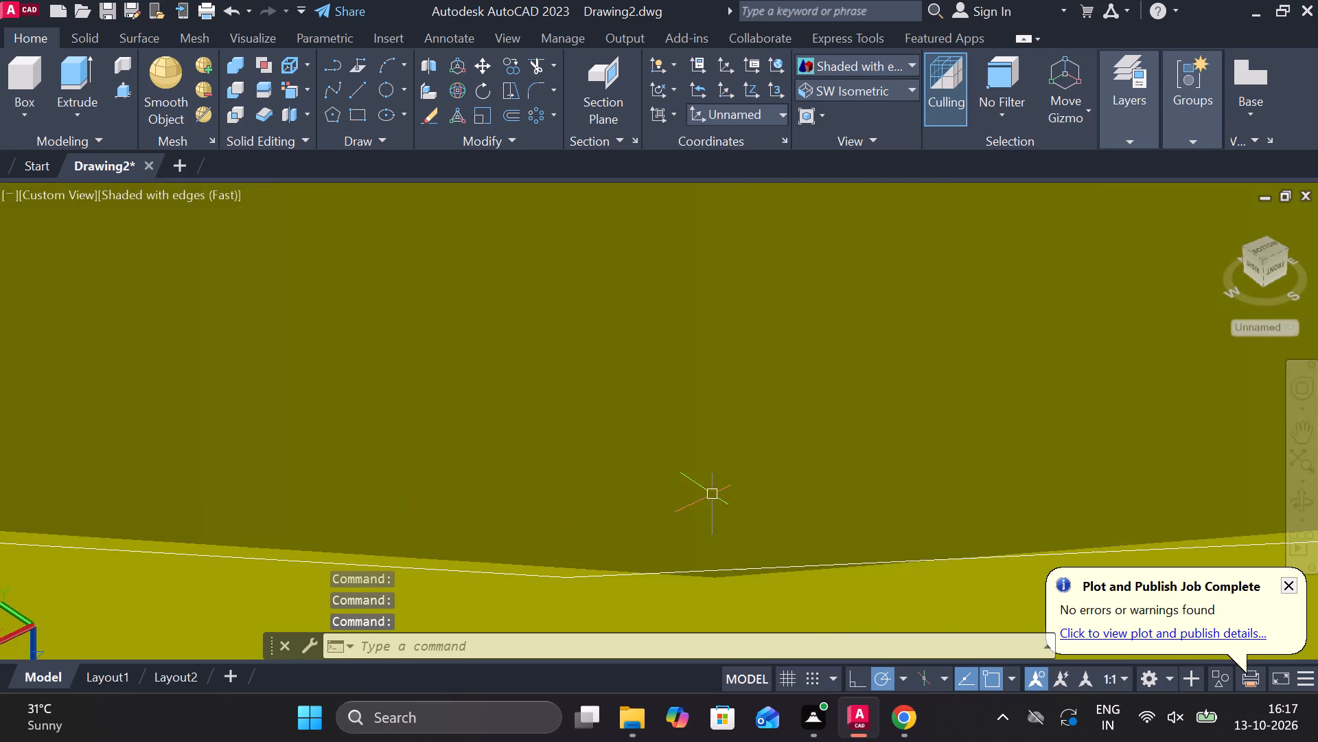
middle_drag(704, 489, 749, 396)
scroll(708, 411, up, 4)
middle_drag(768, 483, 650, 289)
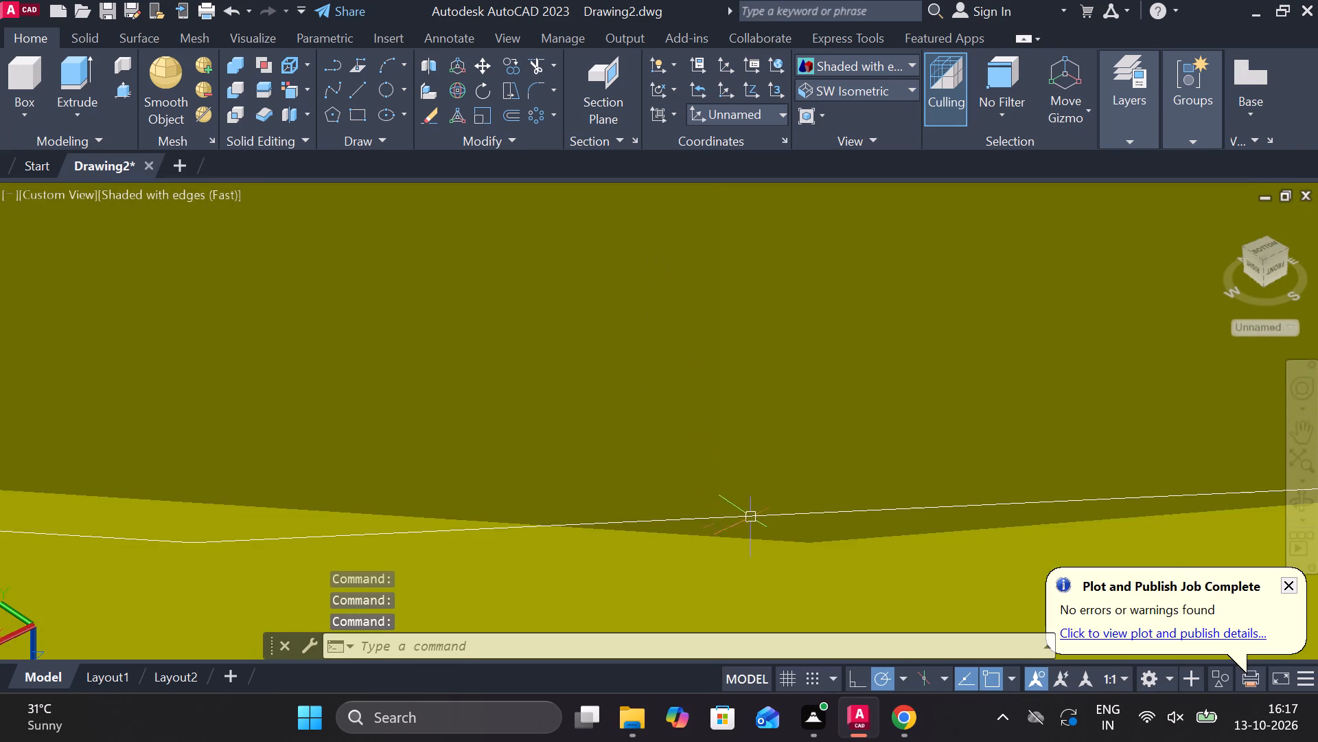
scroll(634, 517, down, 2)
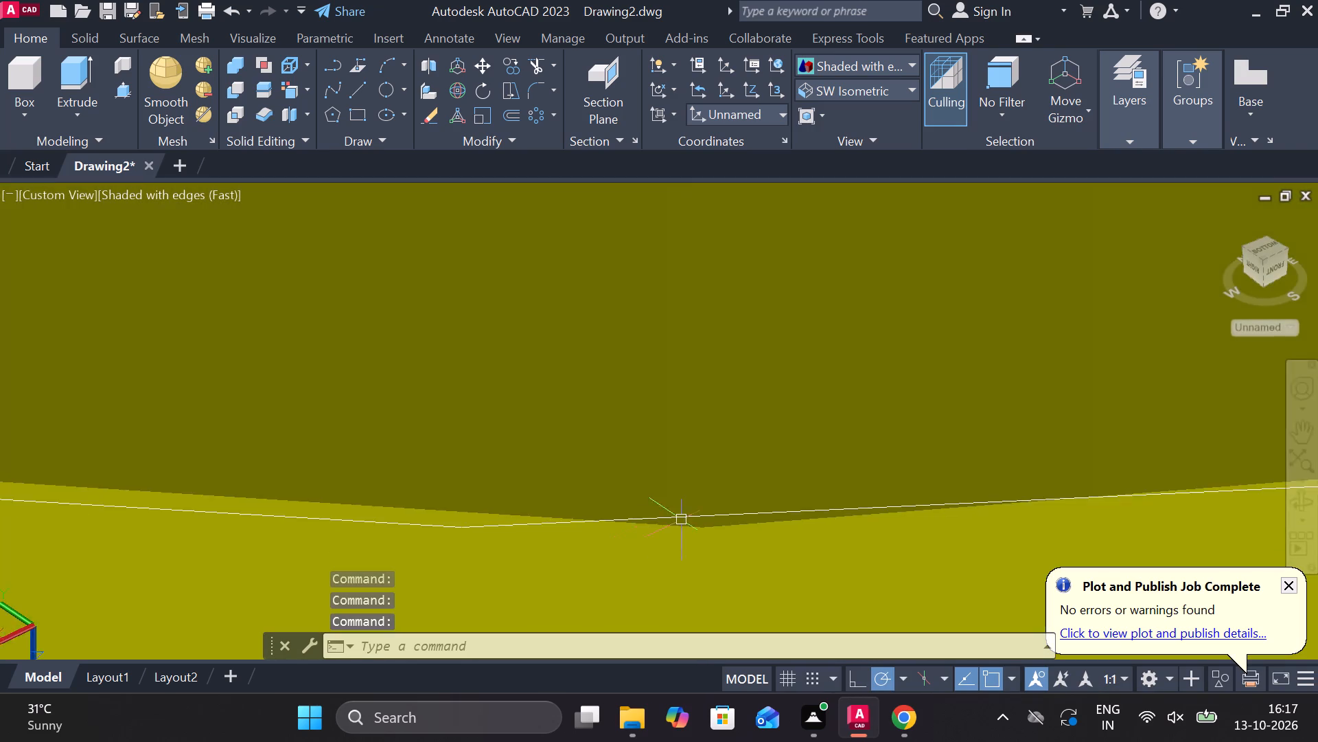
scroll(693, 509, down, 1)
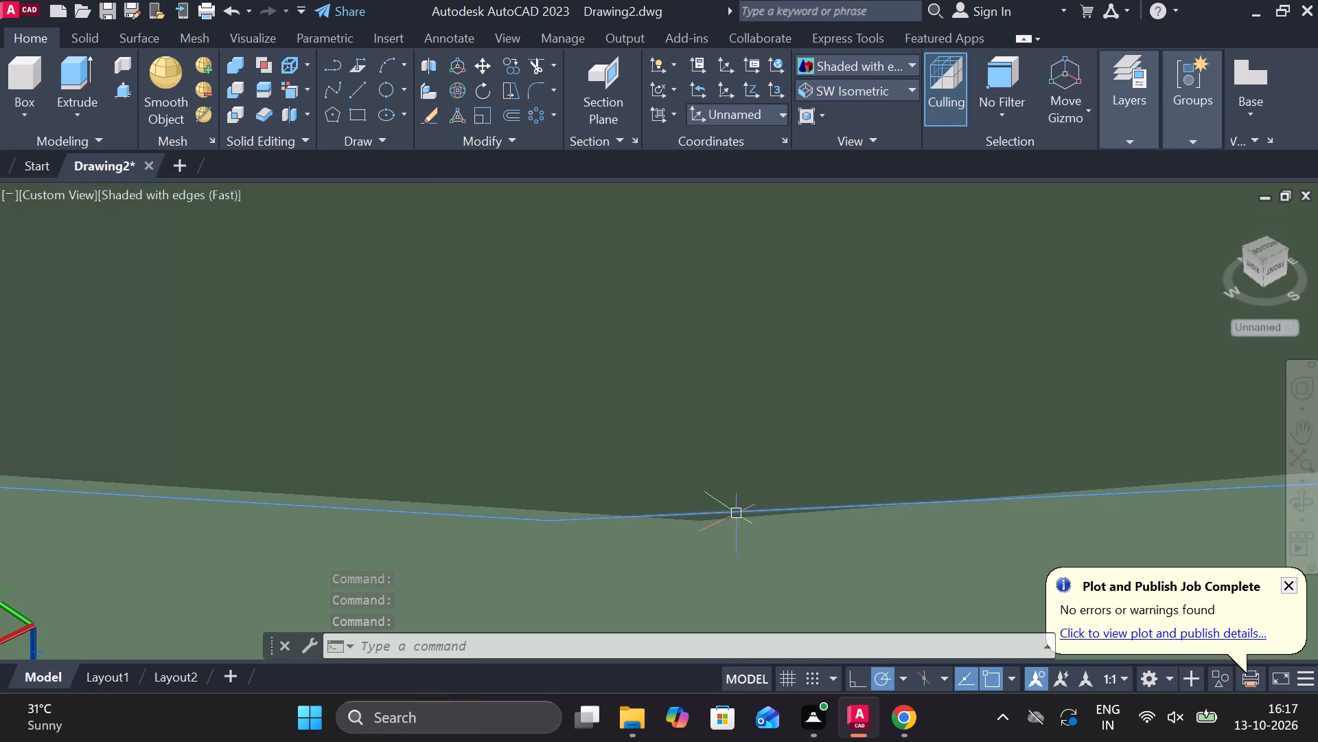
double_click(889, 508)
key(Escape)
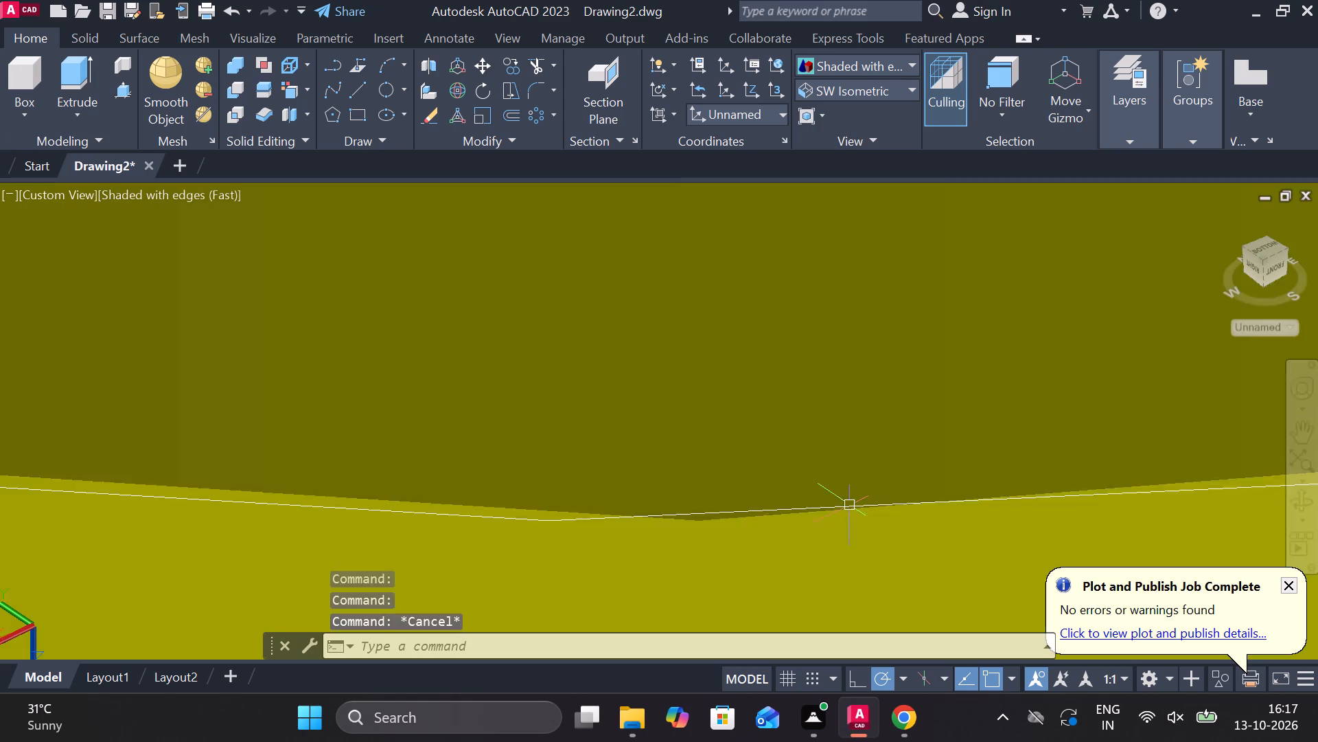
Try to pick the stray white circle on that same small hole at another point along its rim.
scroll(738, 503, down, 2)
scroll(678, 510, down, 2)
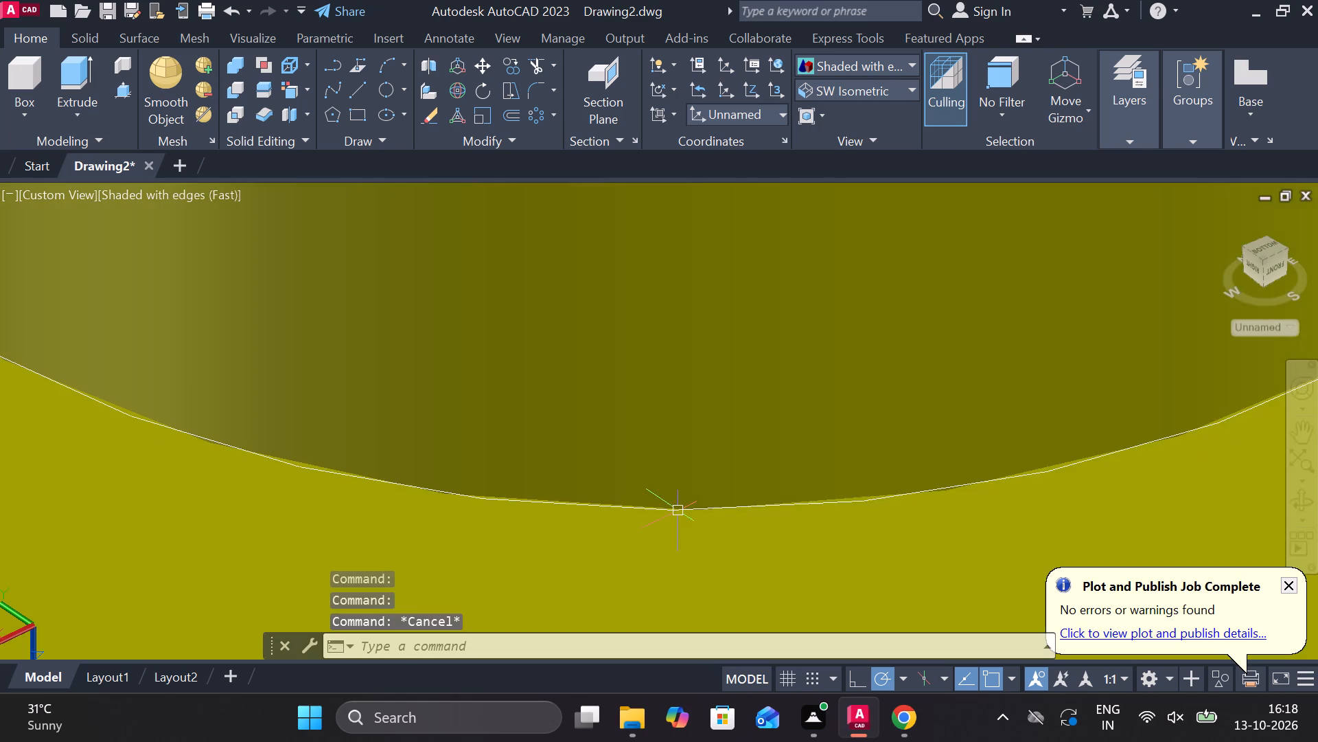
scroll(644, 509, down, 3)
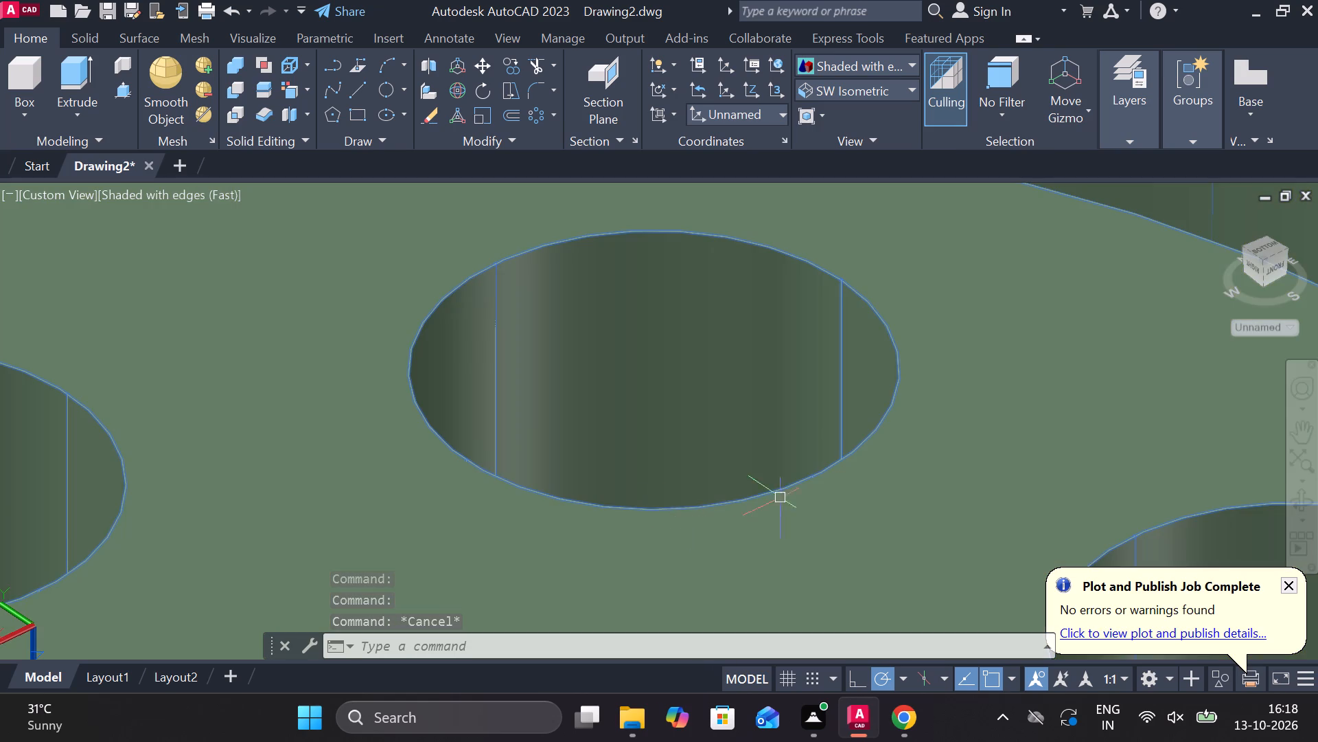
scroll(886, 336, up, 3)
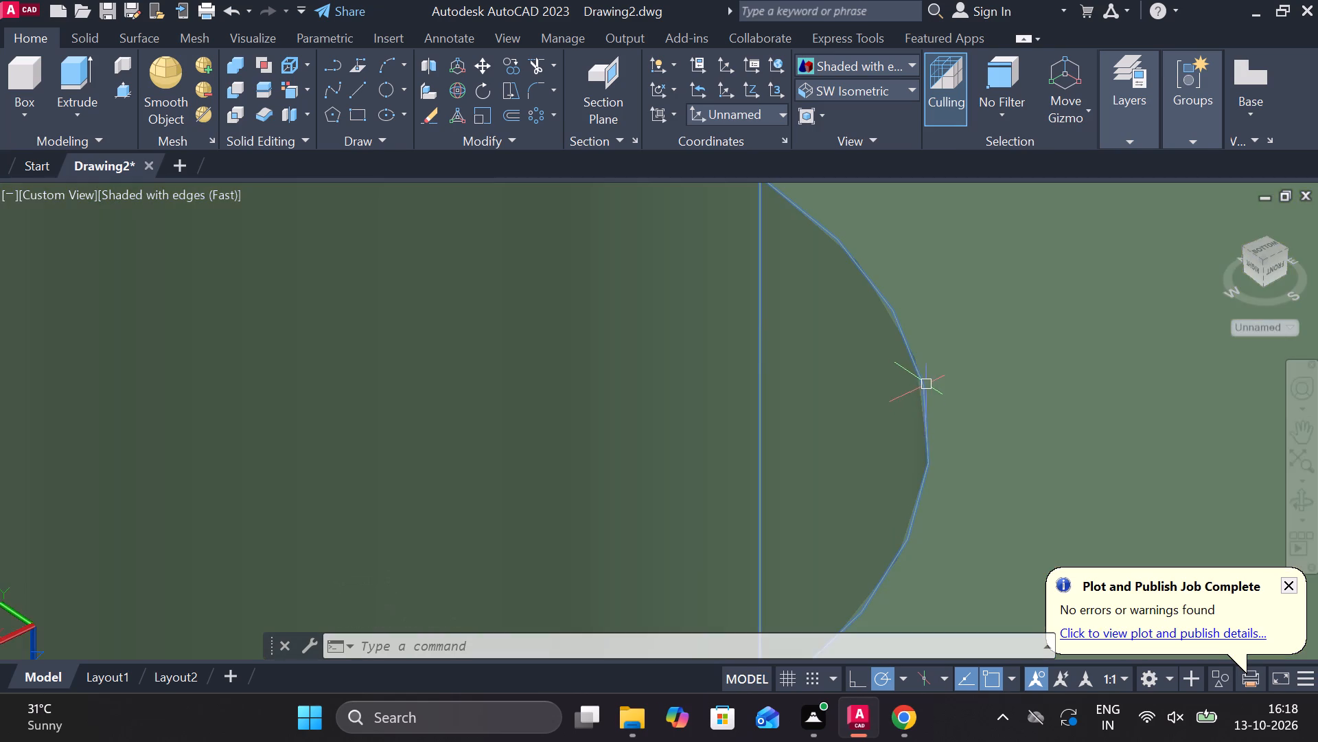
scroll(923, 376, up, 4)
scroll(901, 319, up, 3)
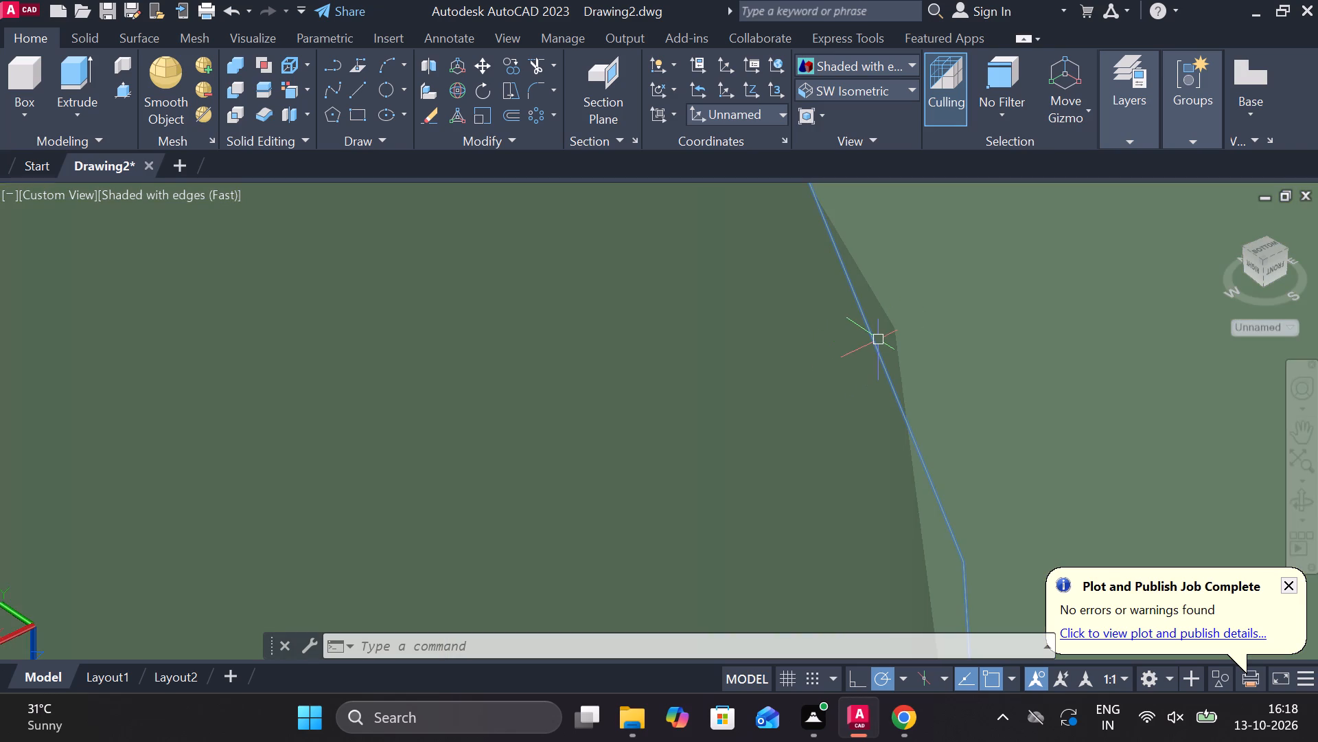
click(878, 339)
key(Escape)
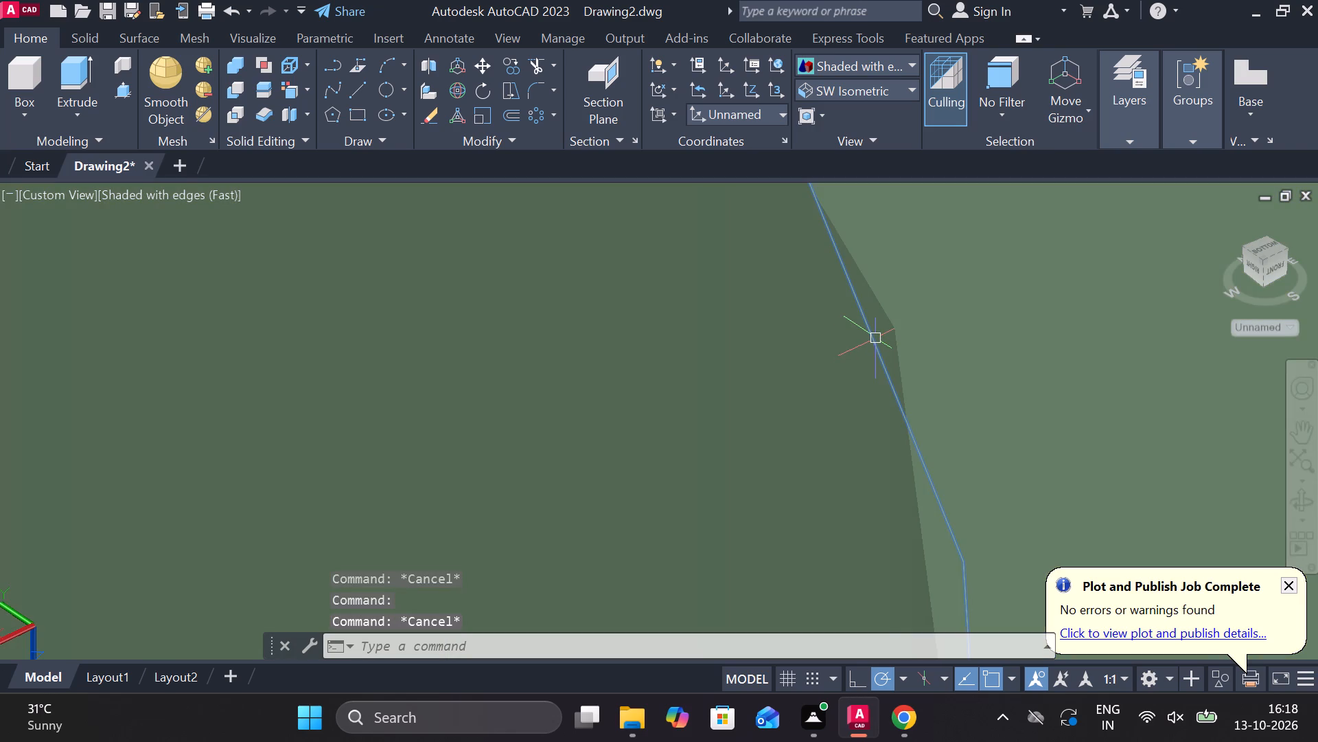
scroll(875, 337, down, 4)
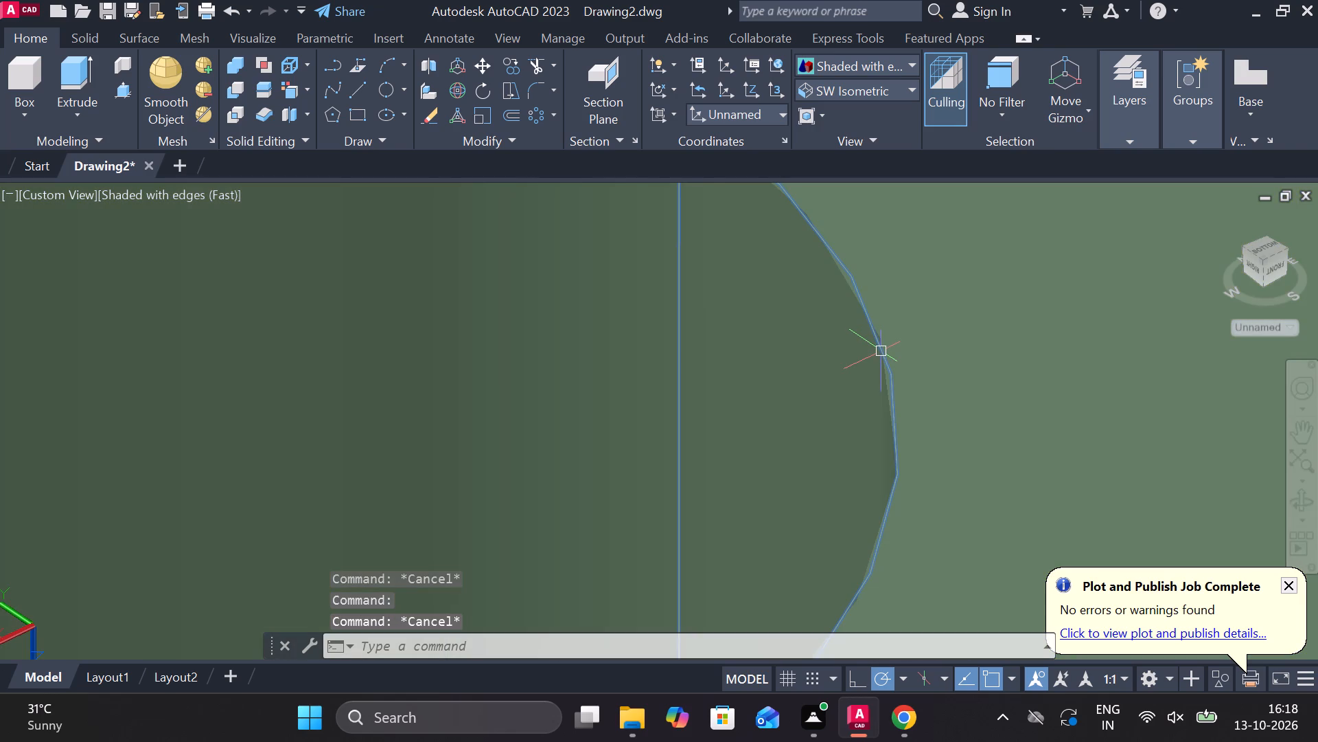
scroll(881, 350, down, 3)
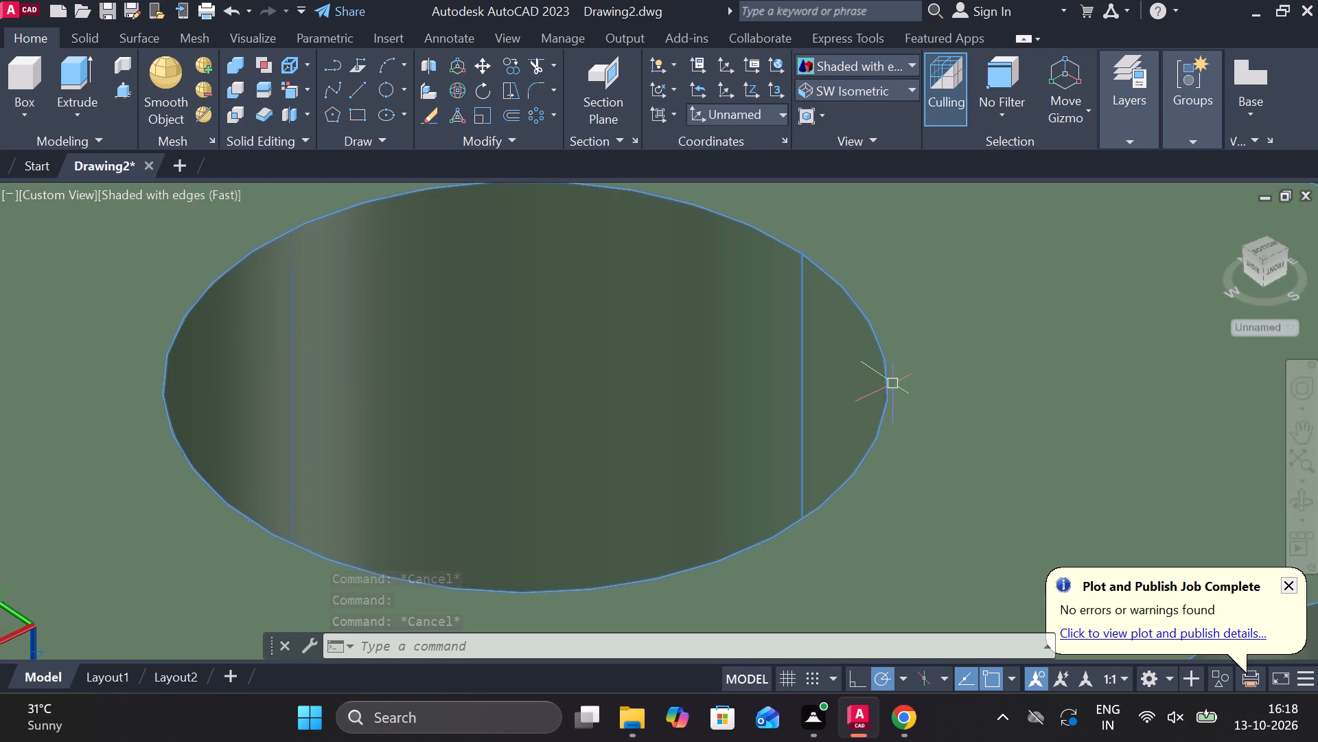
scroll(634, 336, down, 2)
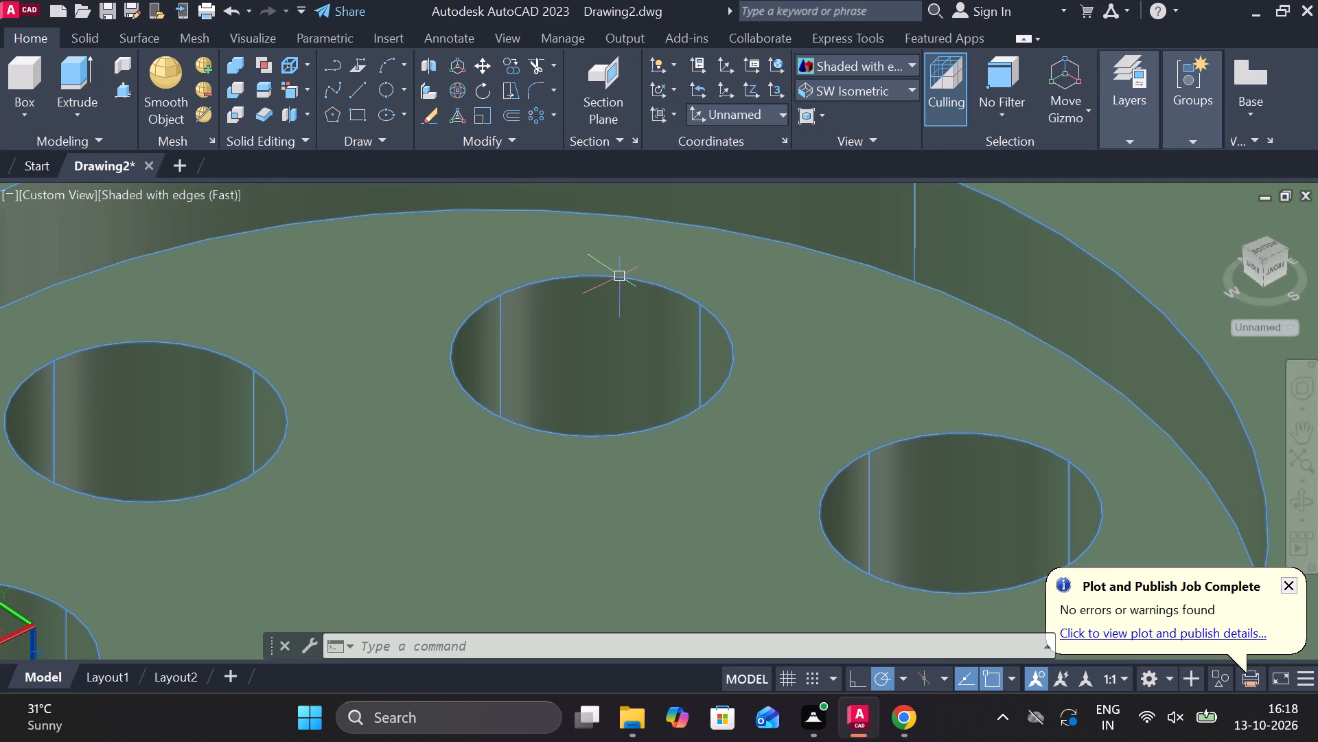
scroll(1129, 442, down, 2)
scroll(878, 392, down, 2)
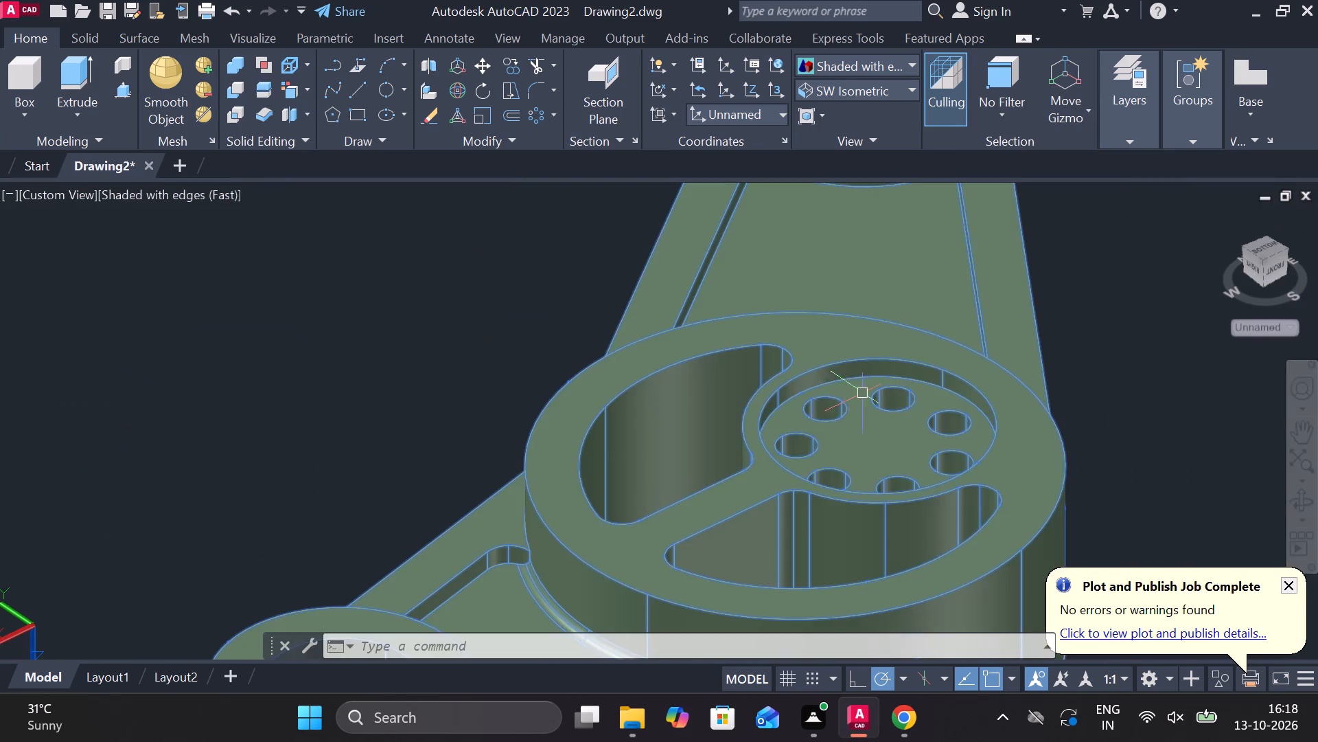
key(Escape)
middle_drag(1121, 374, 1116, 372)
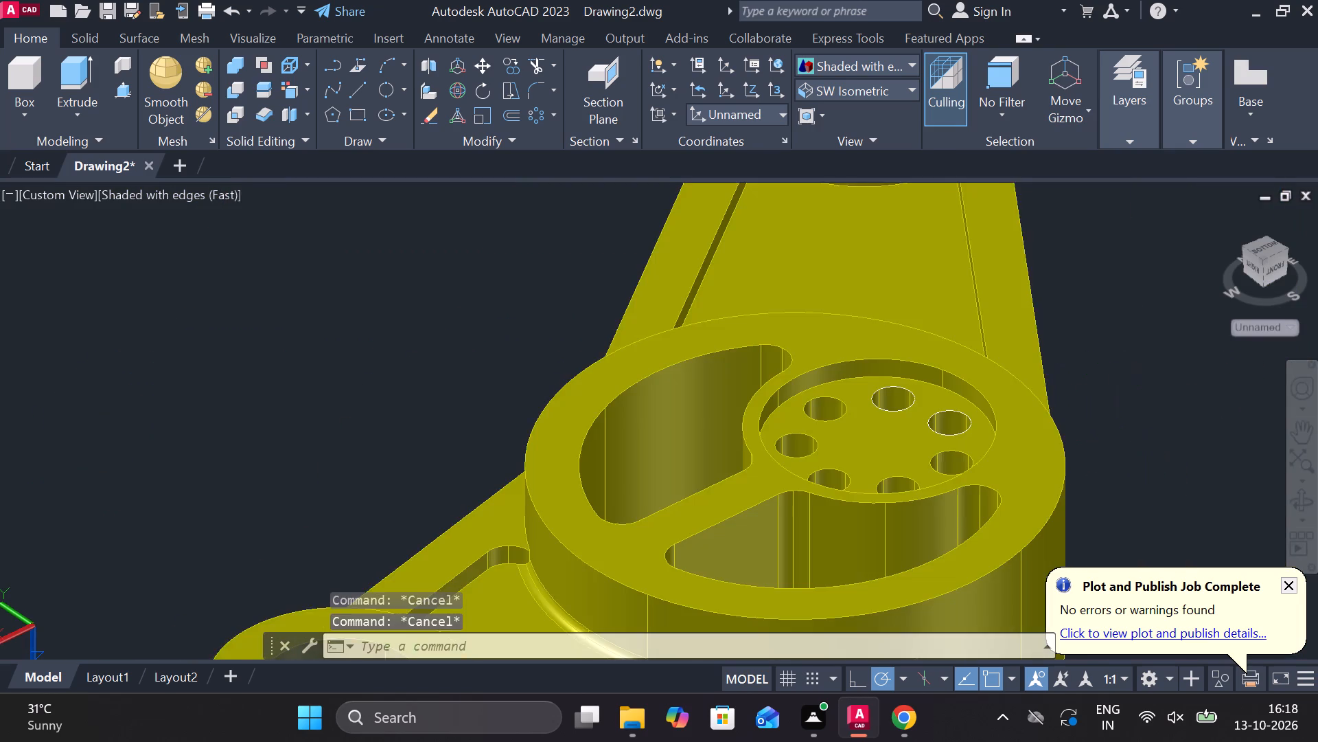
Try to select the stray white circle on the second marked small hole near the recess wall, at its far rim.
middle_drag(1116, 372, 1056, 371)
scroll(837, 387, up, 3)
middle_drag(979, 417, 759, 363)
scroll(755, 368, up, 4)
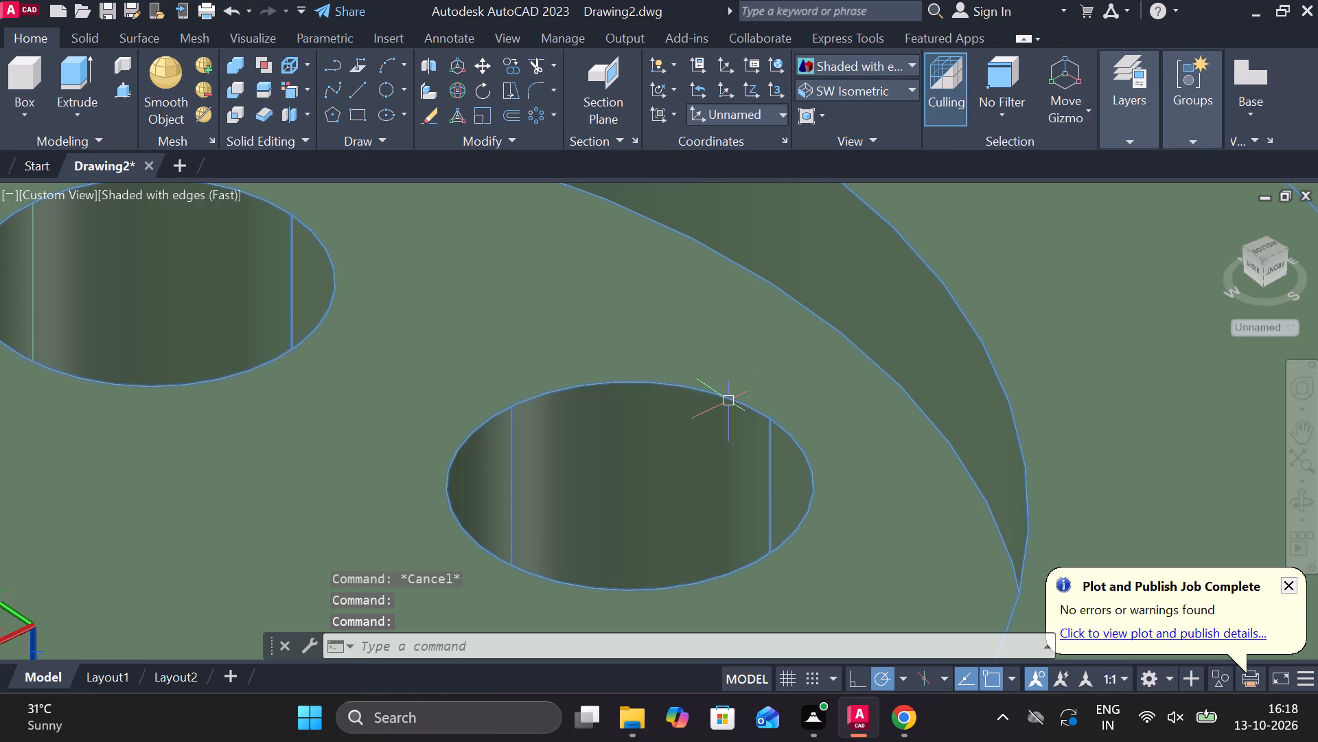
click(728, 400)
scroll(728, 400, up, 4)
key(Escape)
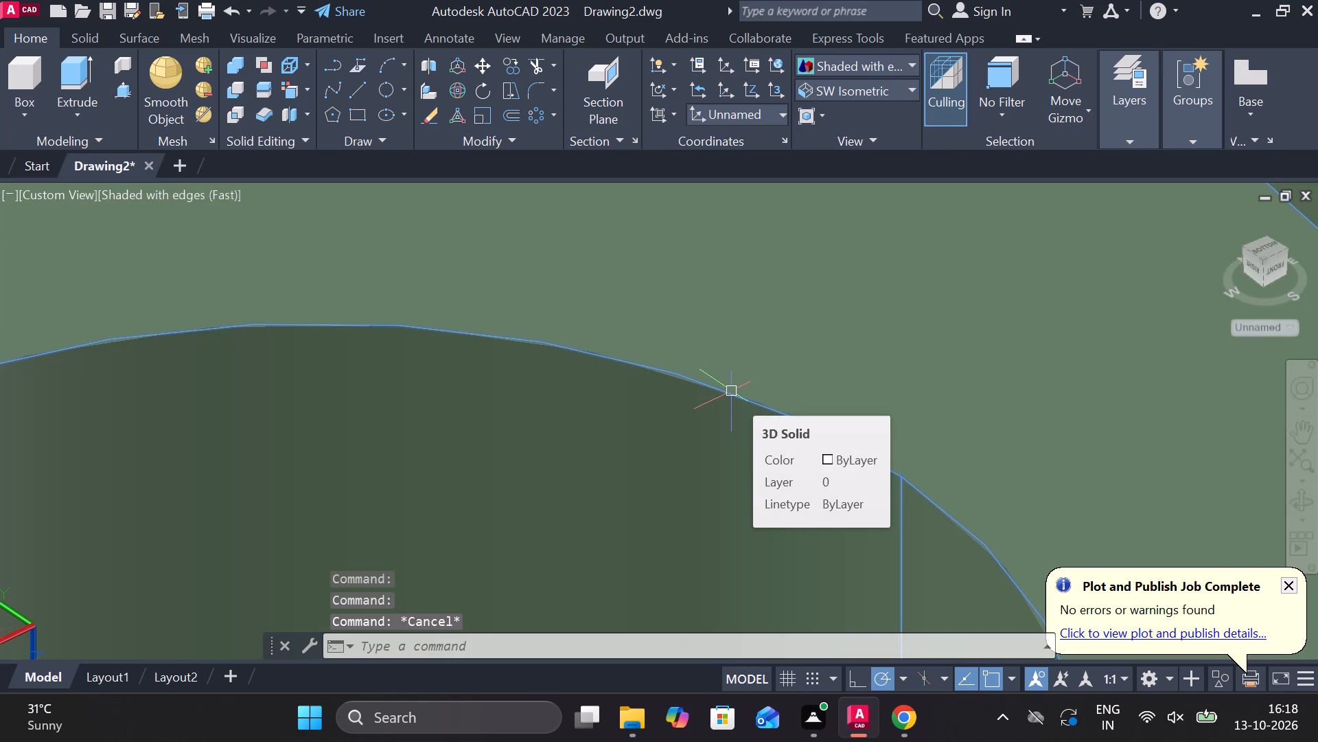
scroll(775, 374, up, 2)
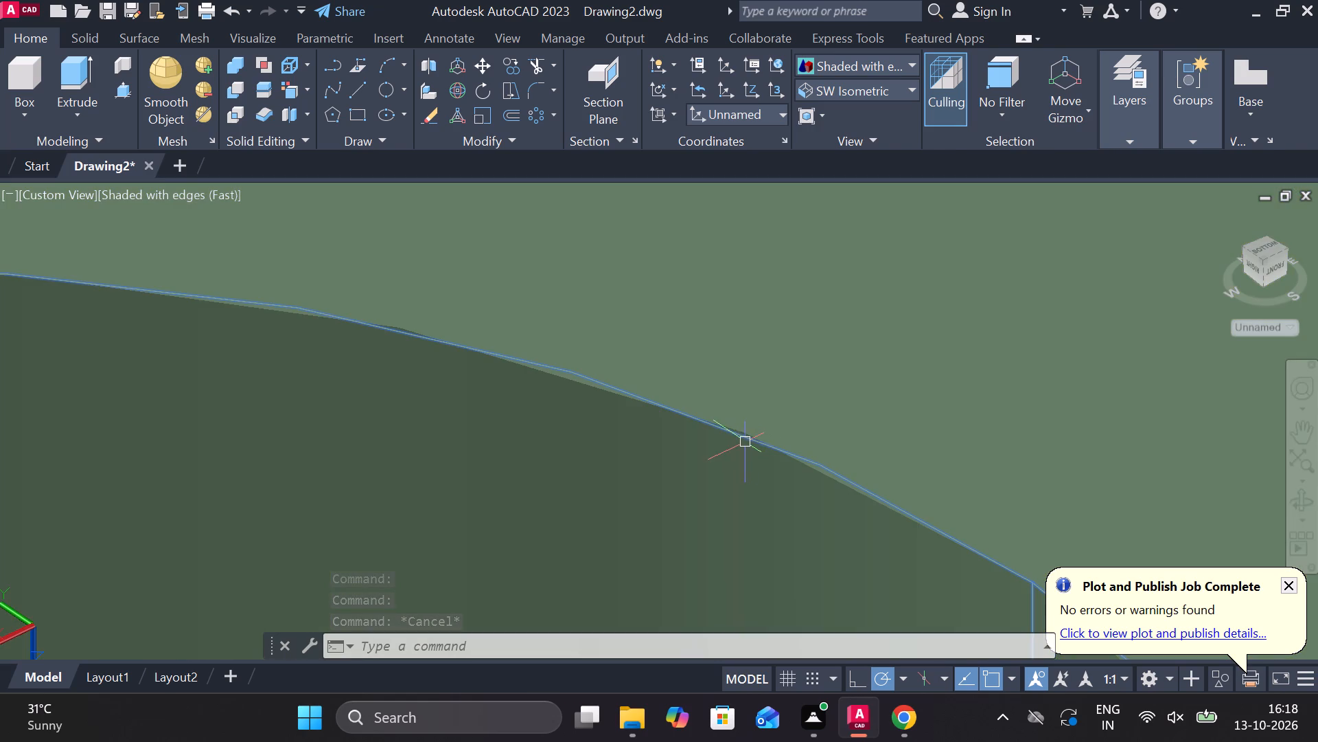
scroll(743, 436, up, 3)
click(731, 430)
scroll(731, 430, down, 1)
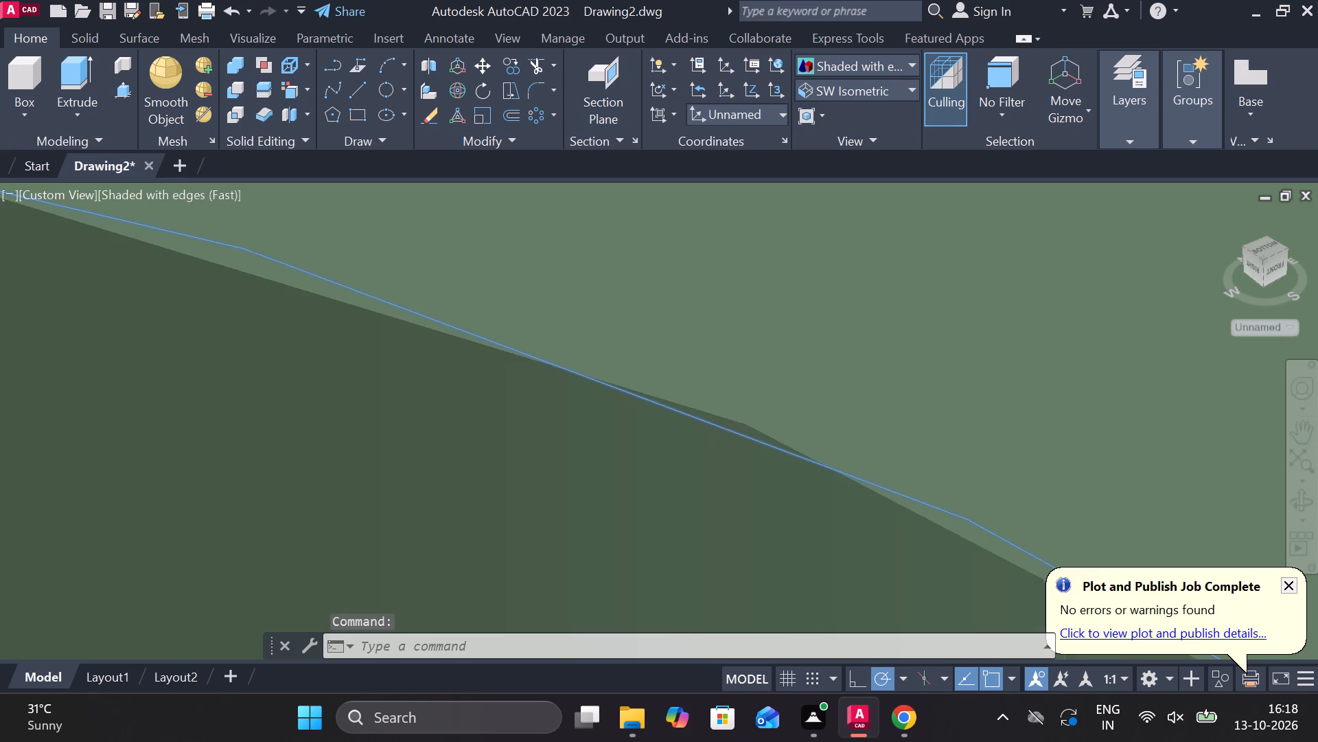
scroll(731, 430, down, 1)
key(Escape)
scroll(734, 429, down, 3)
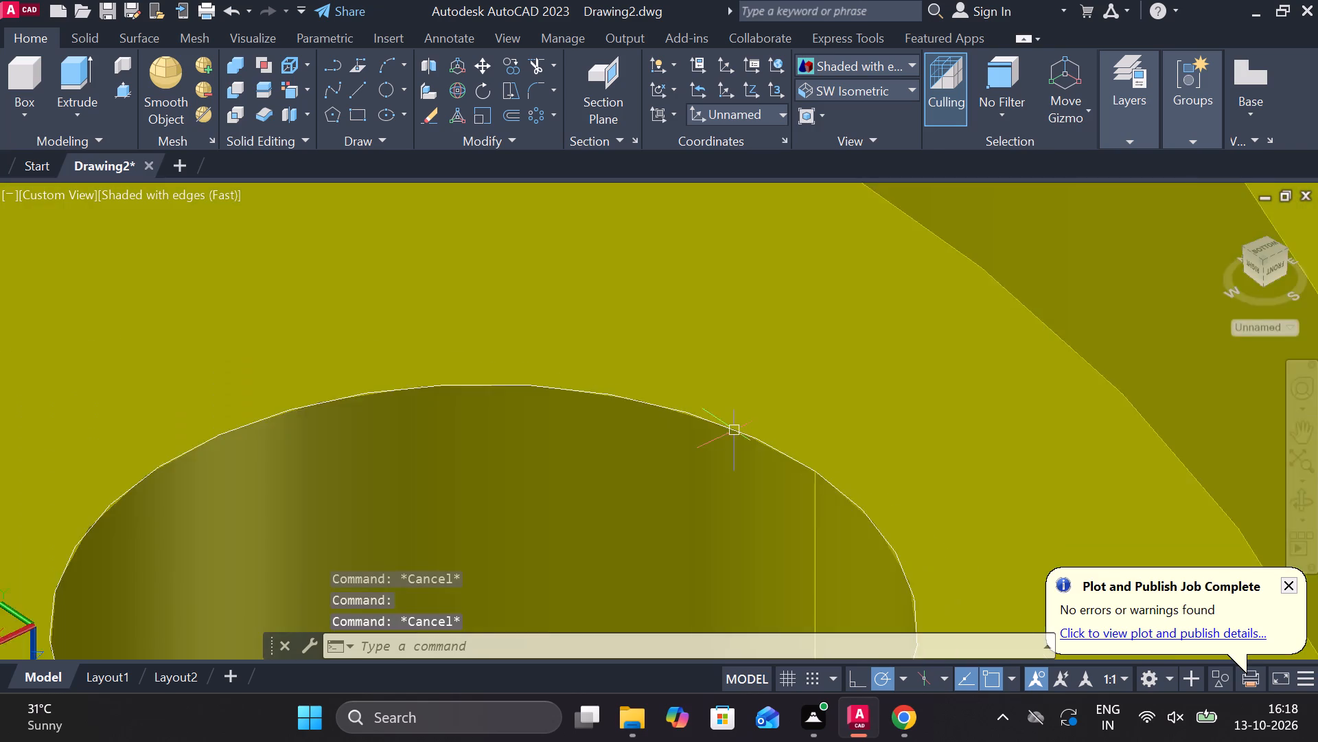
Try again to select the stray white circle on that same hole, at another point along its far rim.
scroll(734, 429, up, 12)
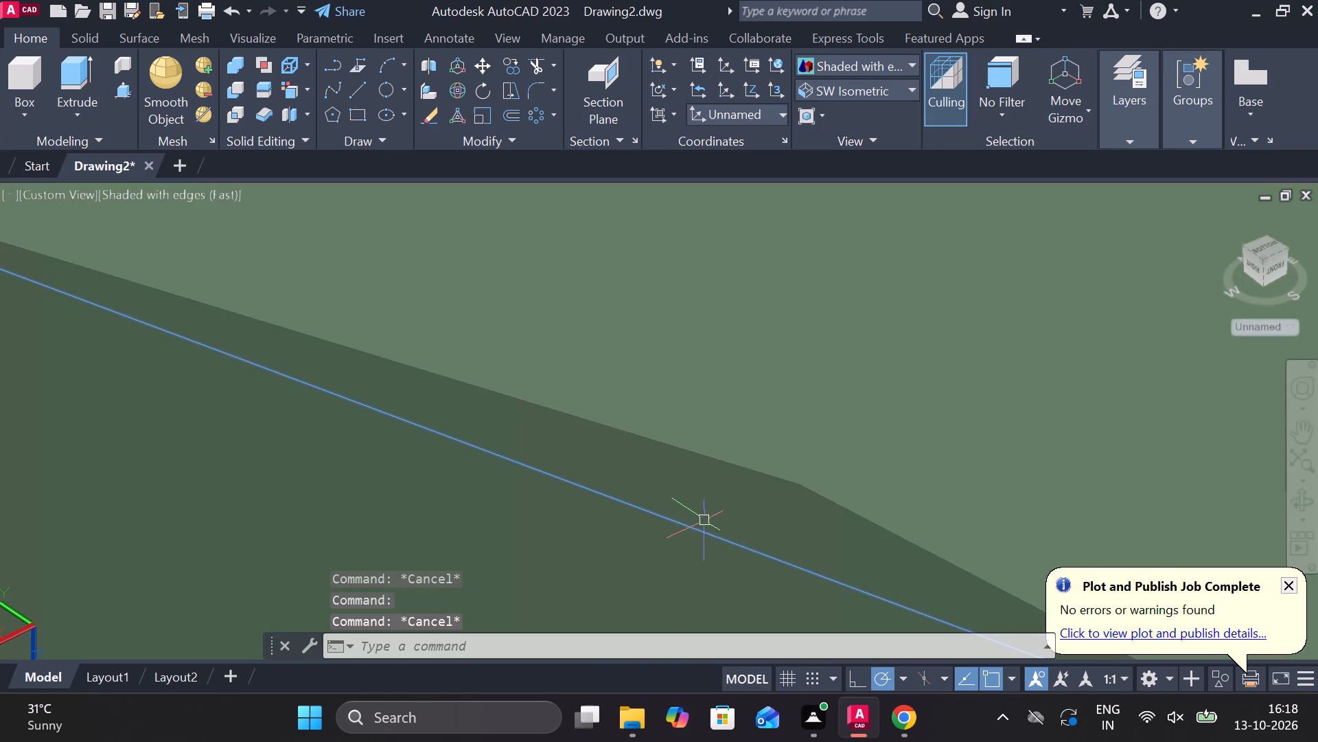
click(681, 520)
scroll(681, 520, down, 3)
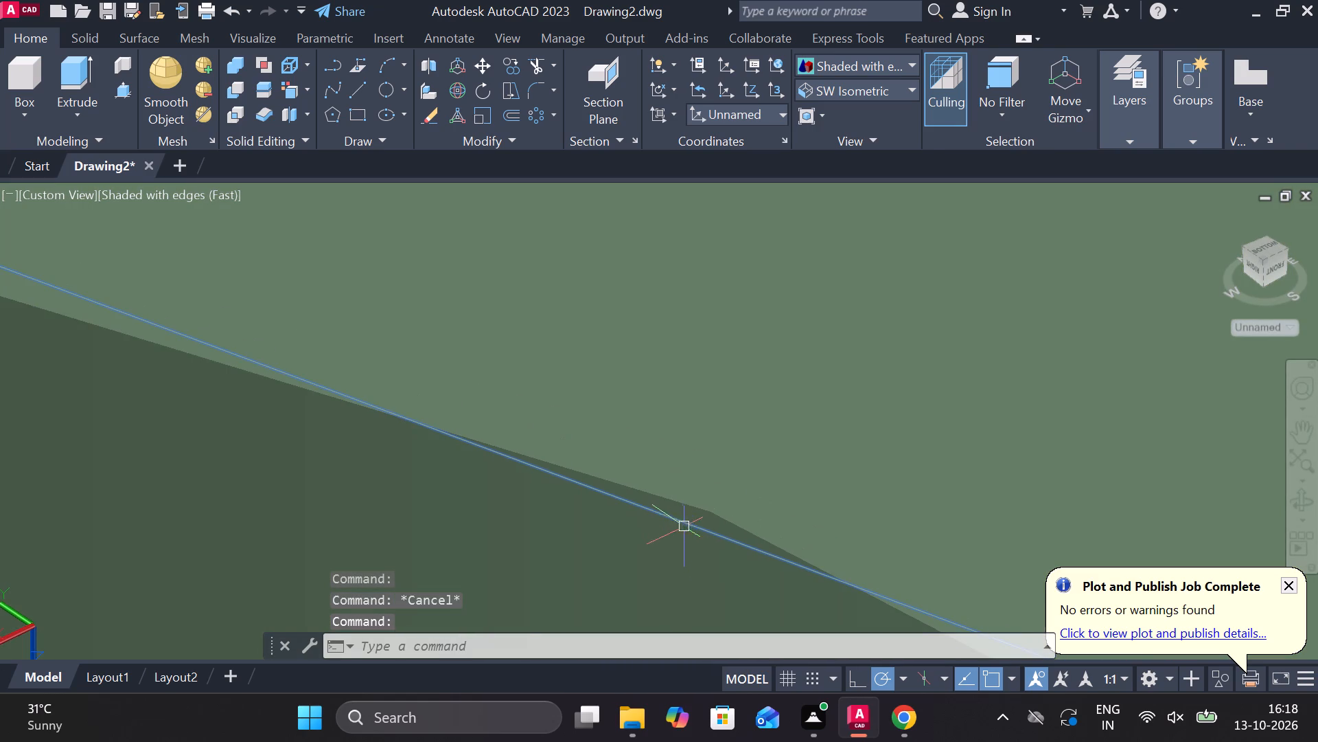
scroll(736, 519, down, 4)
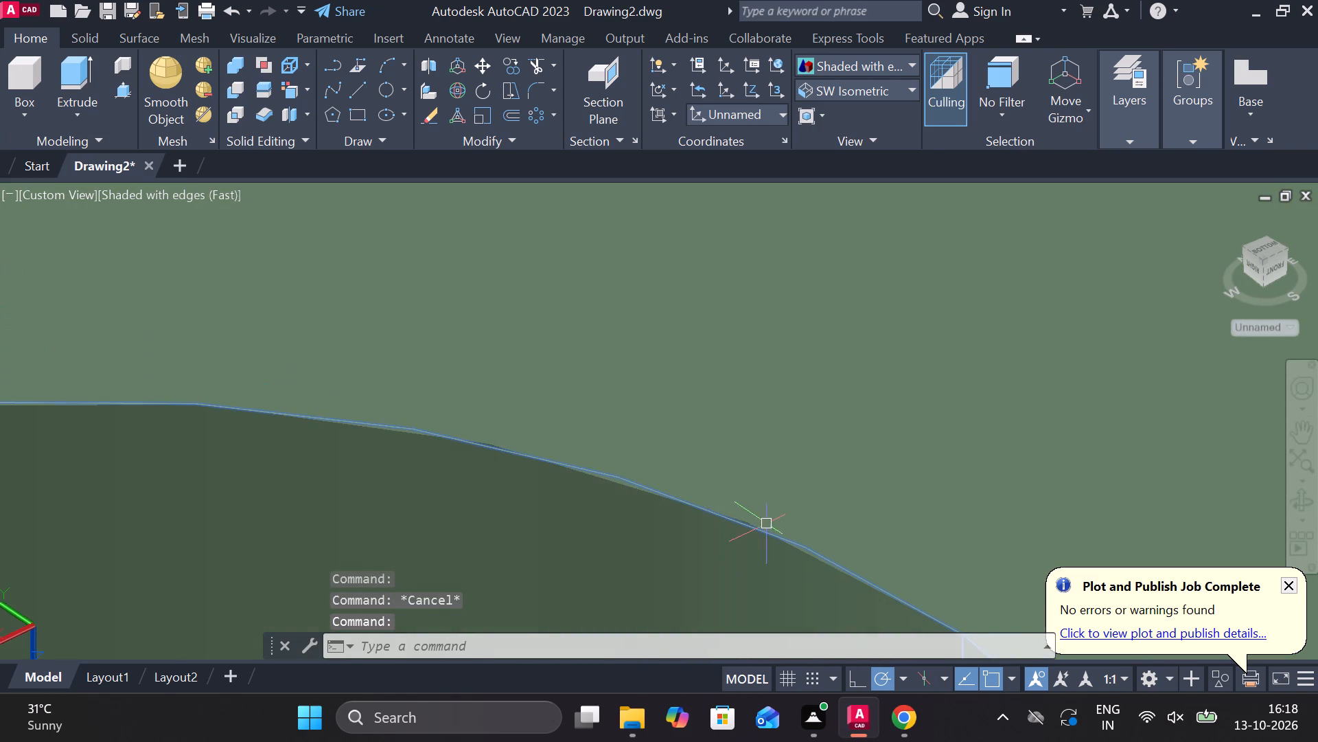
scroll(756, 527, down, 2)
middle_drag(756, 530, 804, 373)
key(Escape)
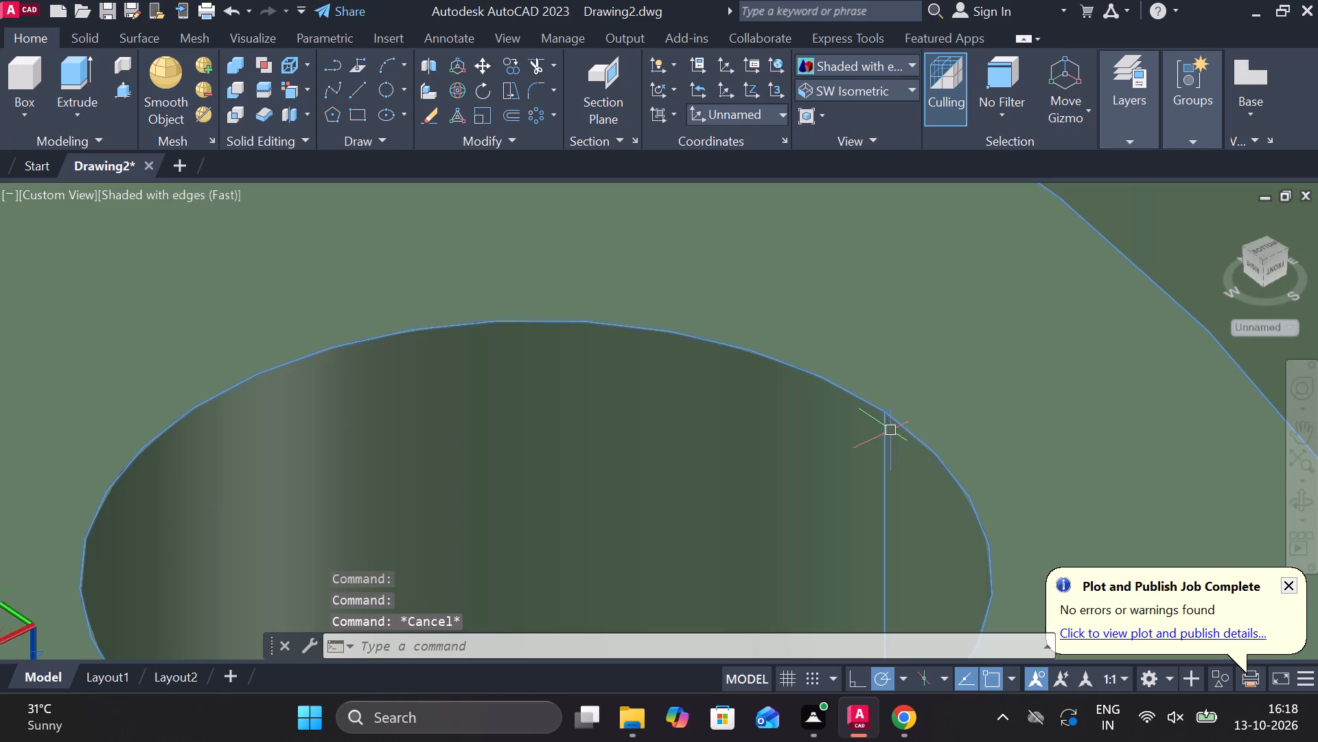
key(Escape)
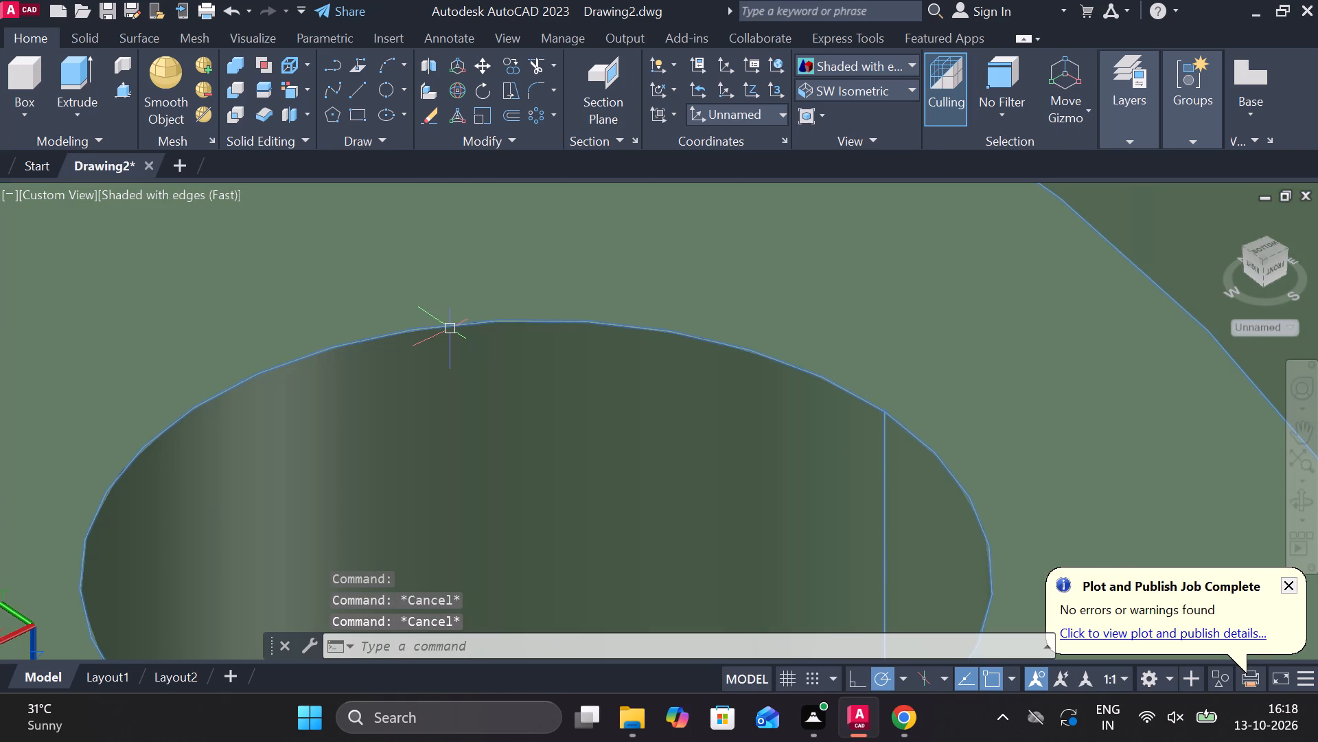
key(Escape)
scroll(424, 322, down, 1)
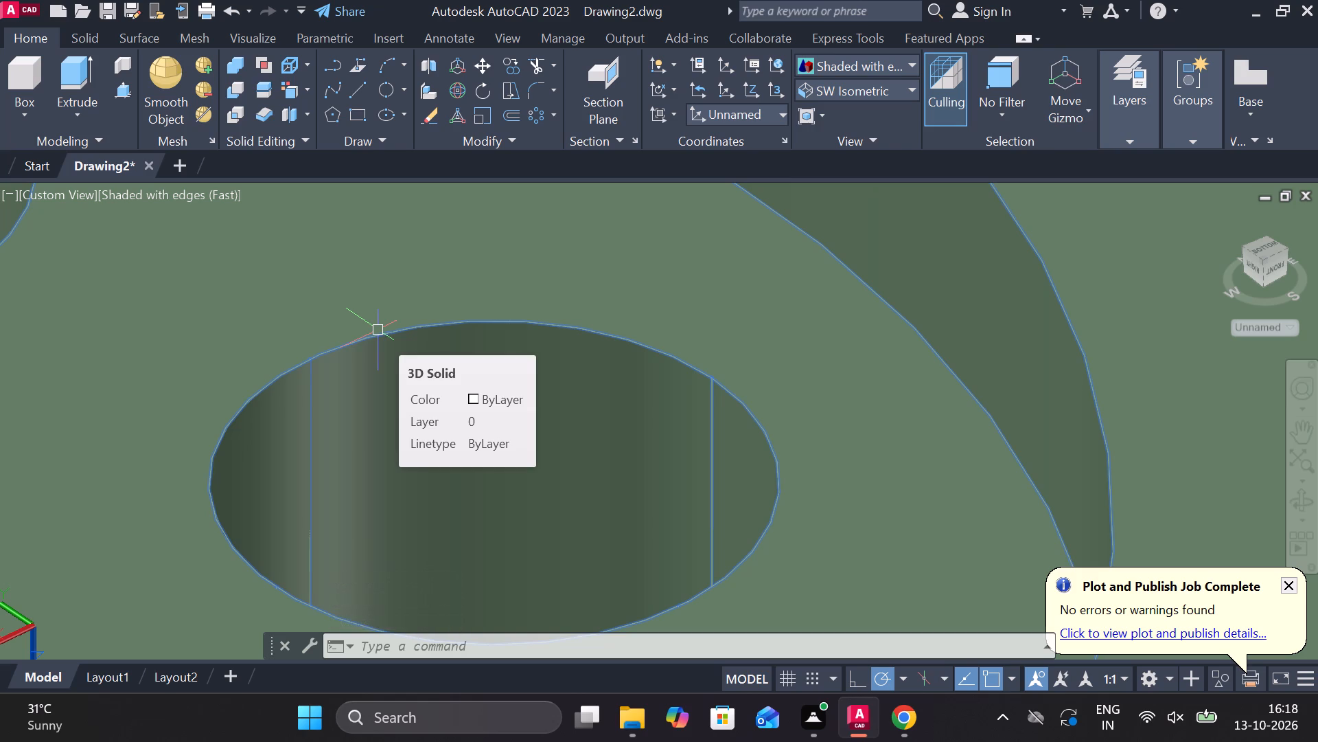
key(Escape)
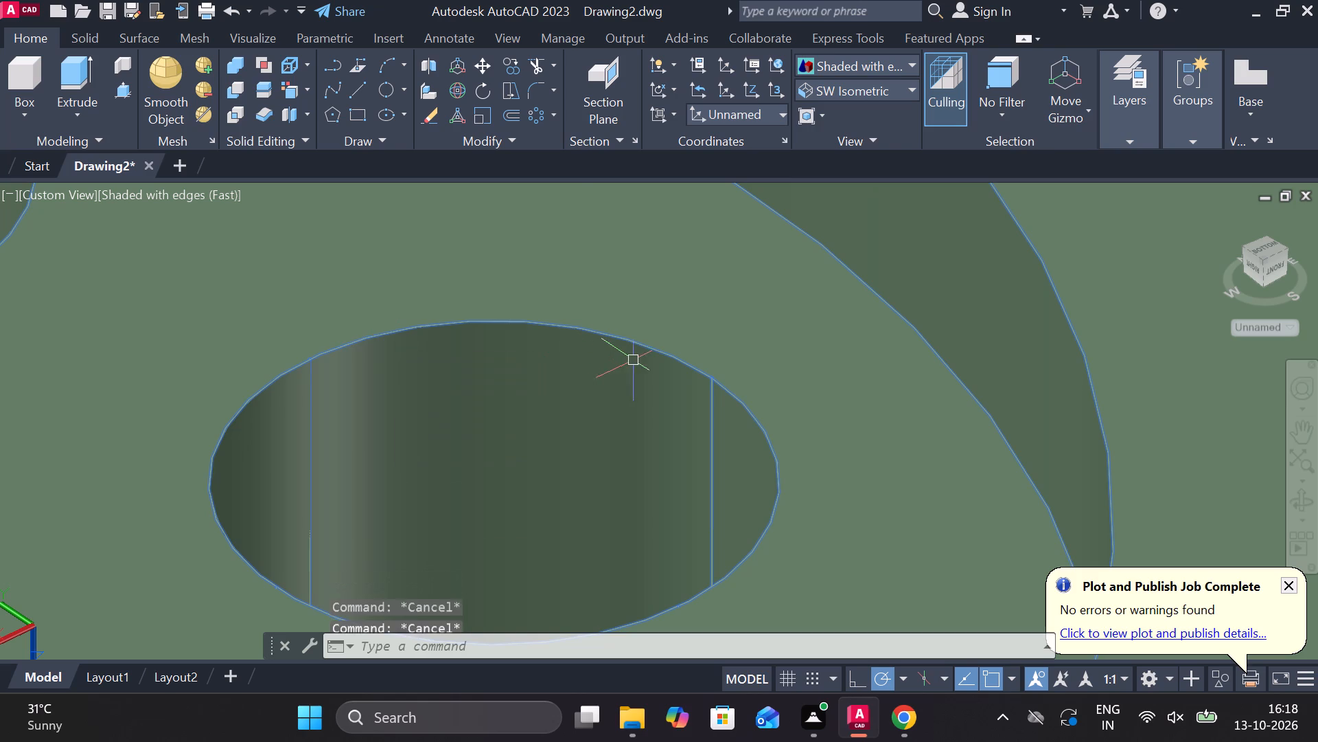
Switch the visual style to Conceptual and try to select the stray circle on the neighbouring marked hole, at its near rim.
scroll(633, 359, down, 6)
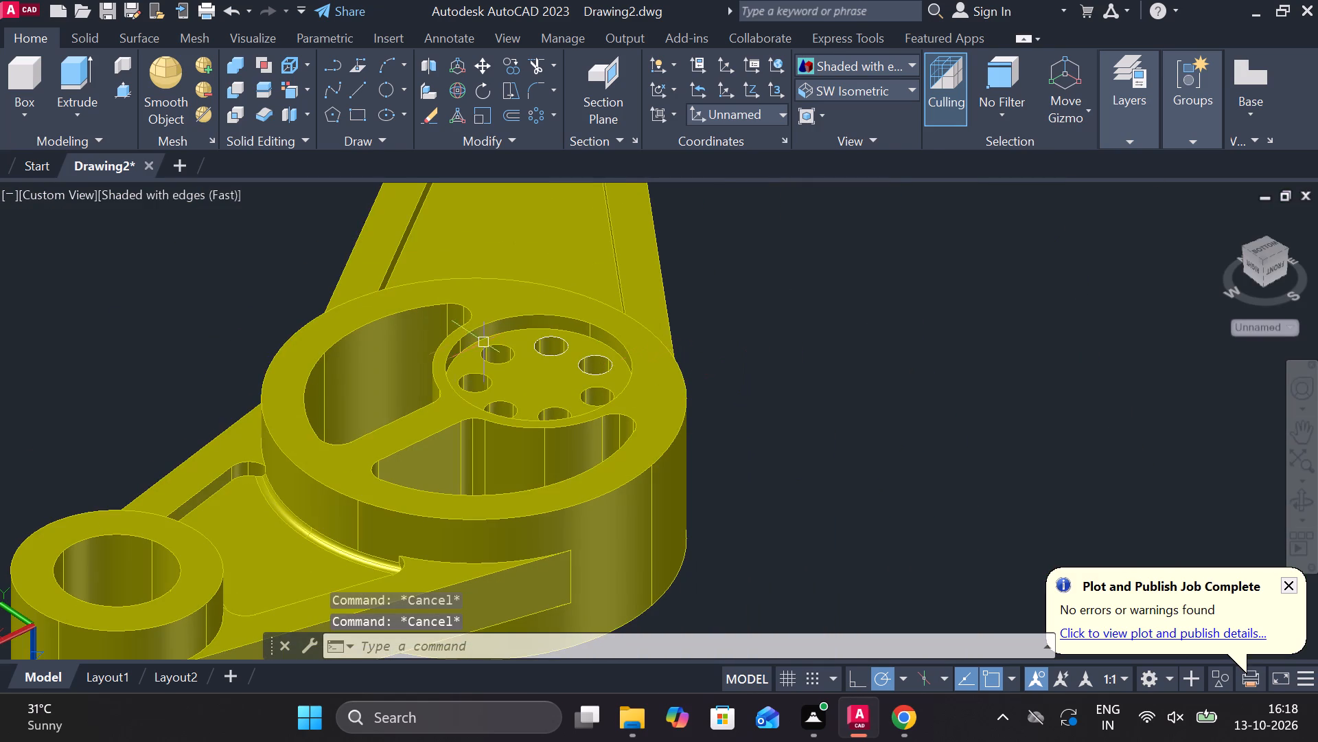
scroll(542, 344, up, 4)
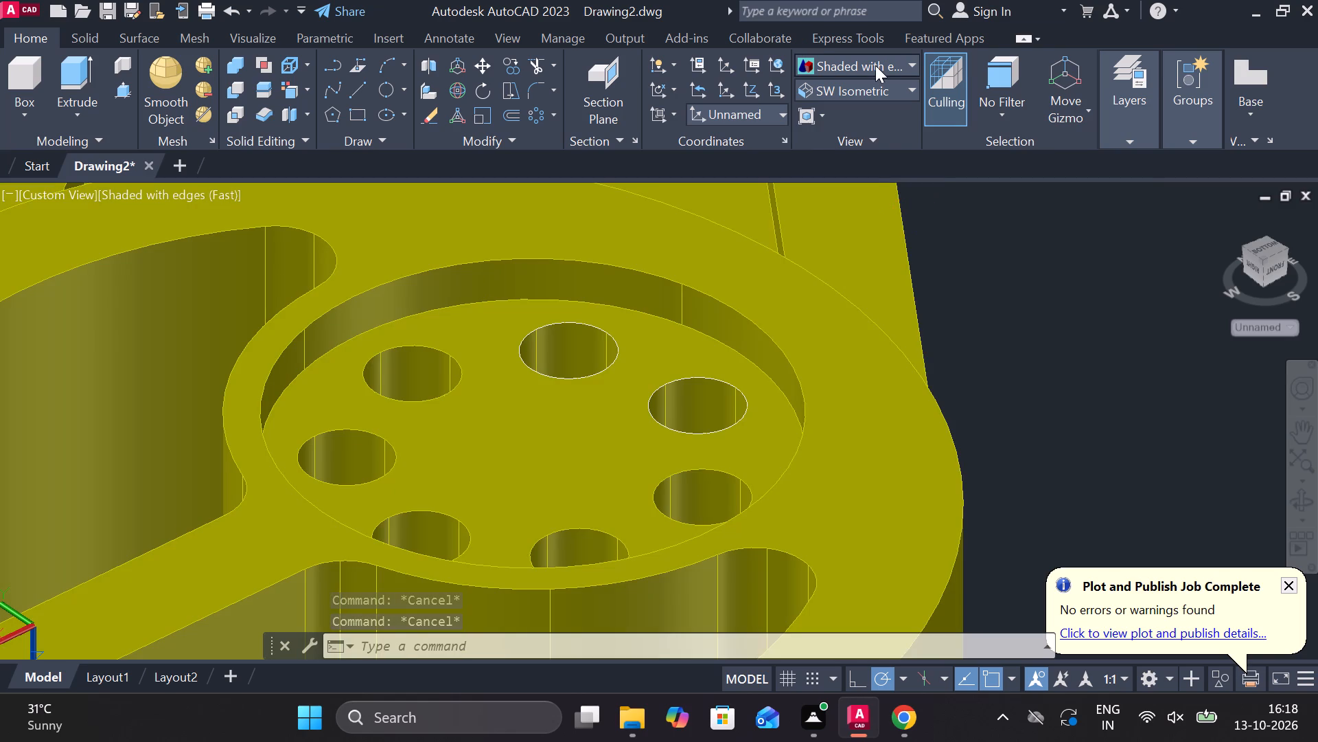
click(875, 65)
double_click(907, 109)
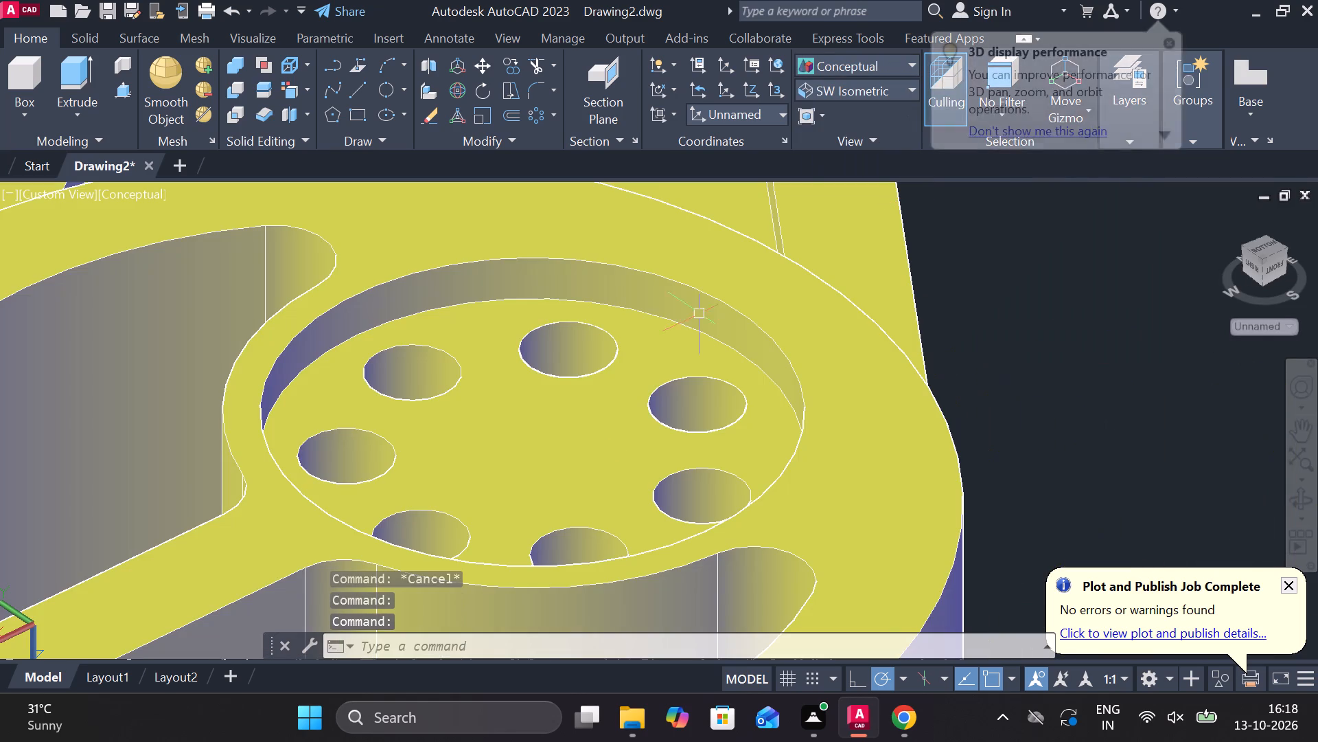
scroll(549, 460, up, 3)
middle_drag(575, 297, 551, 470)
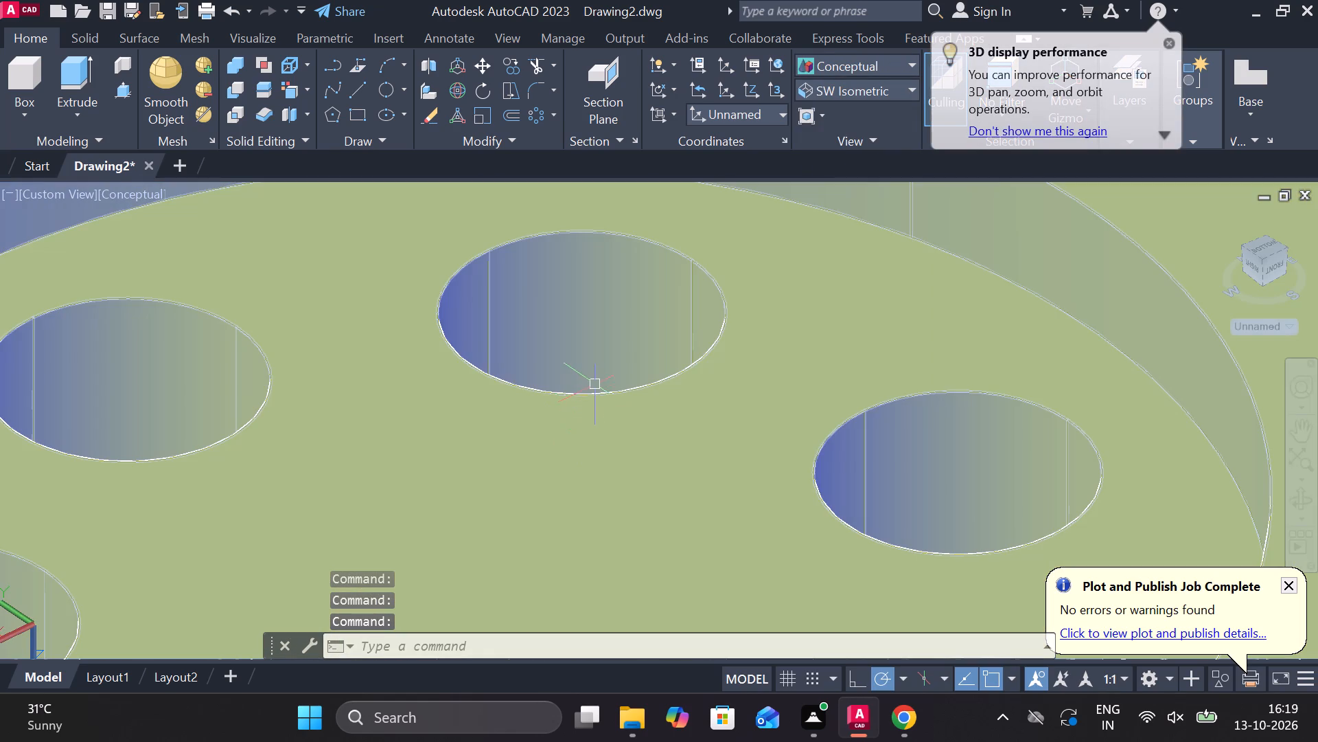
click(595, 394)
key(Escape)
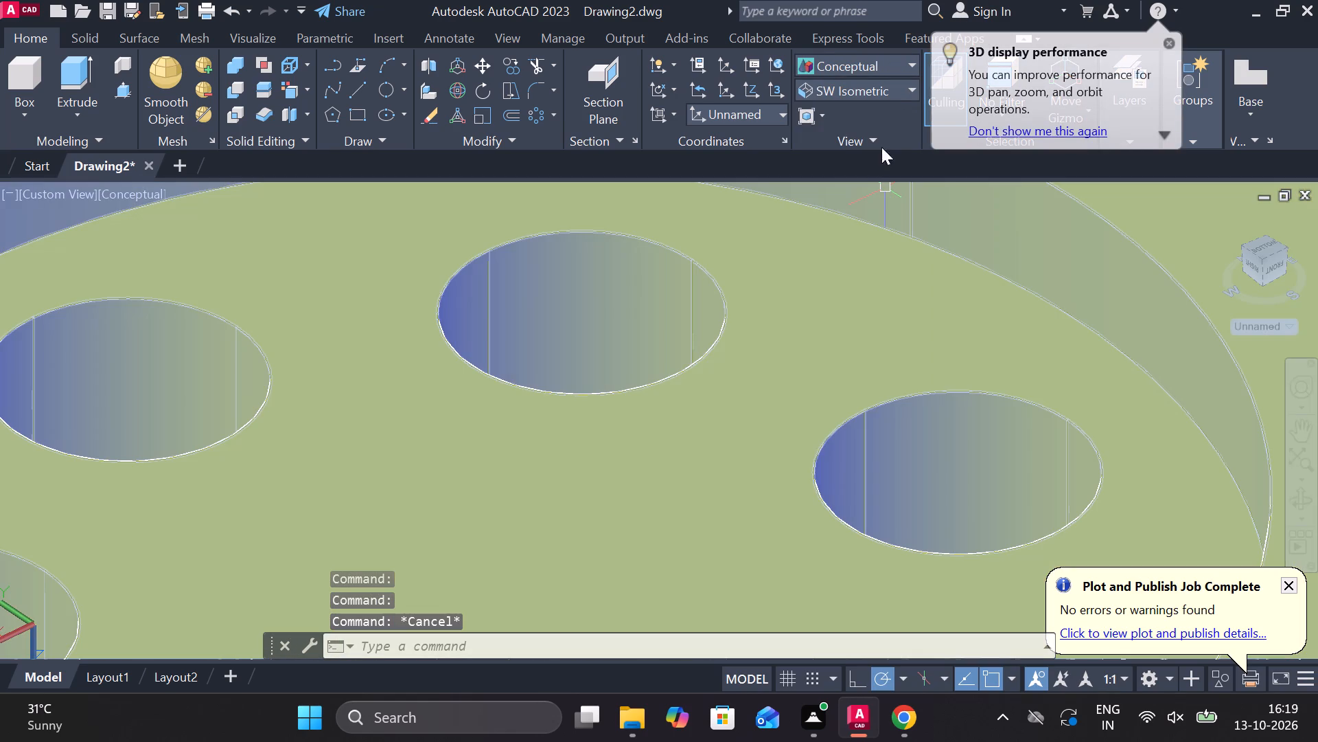
Set the visual style to Realistic.
click(871, 72)
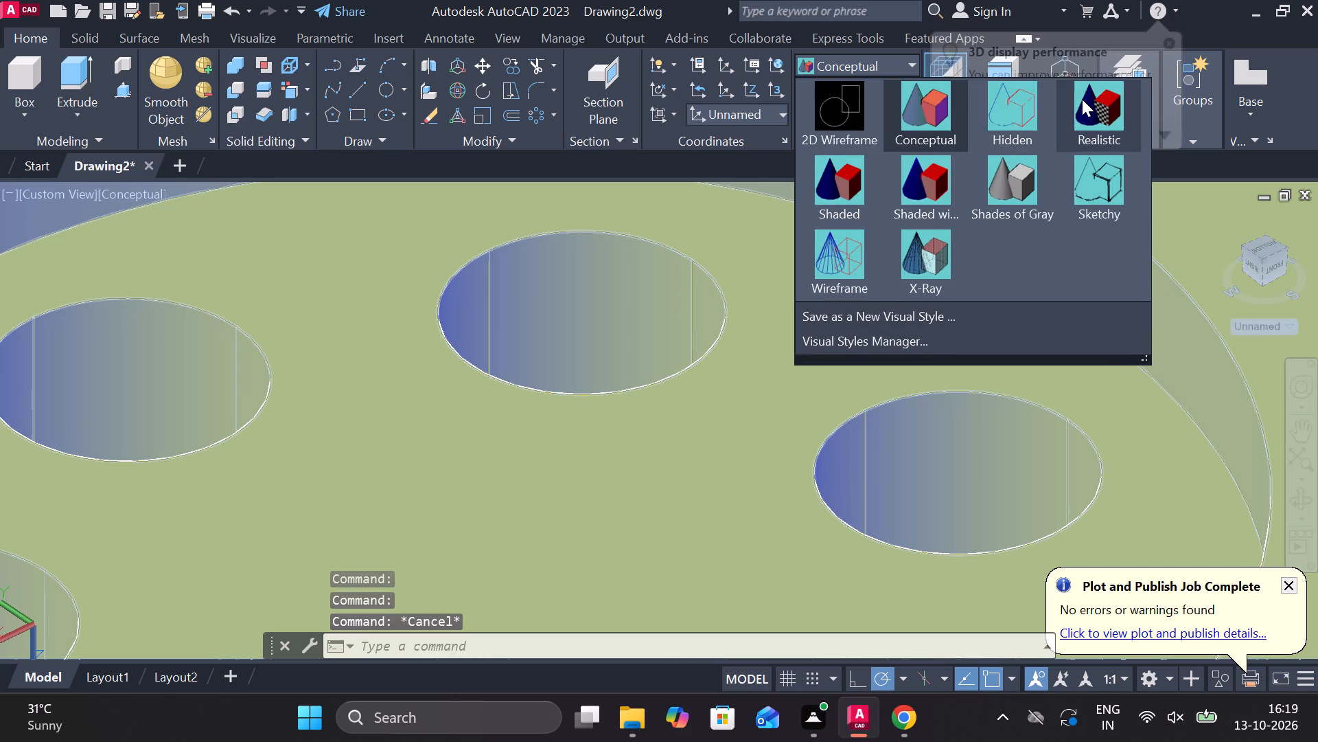
click(1082, 99)
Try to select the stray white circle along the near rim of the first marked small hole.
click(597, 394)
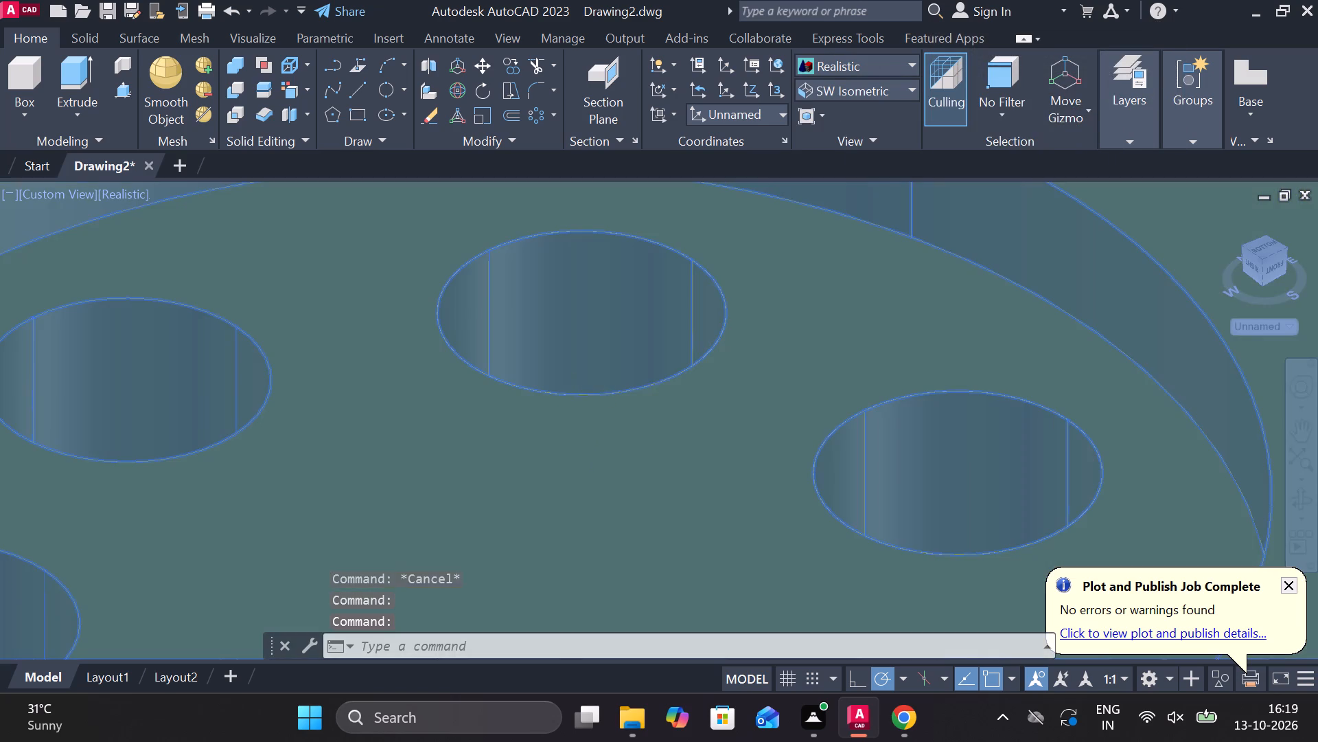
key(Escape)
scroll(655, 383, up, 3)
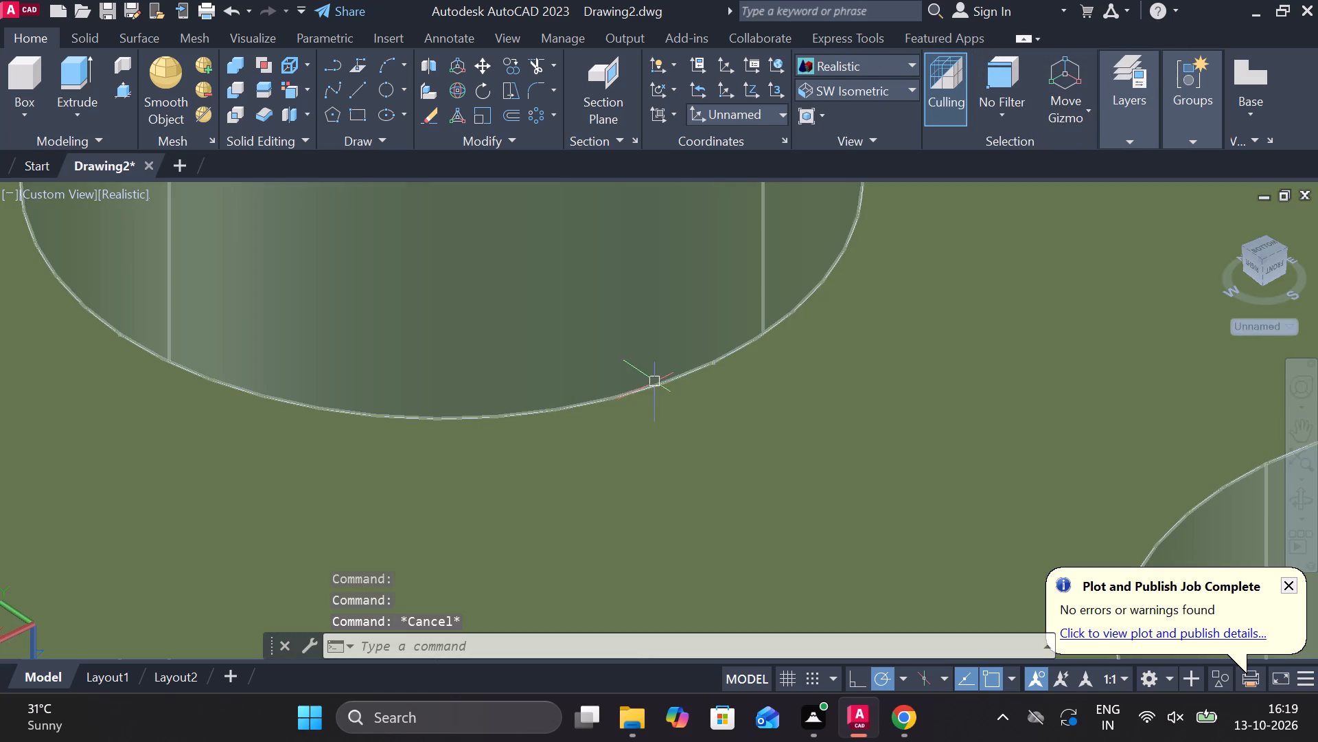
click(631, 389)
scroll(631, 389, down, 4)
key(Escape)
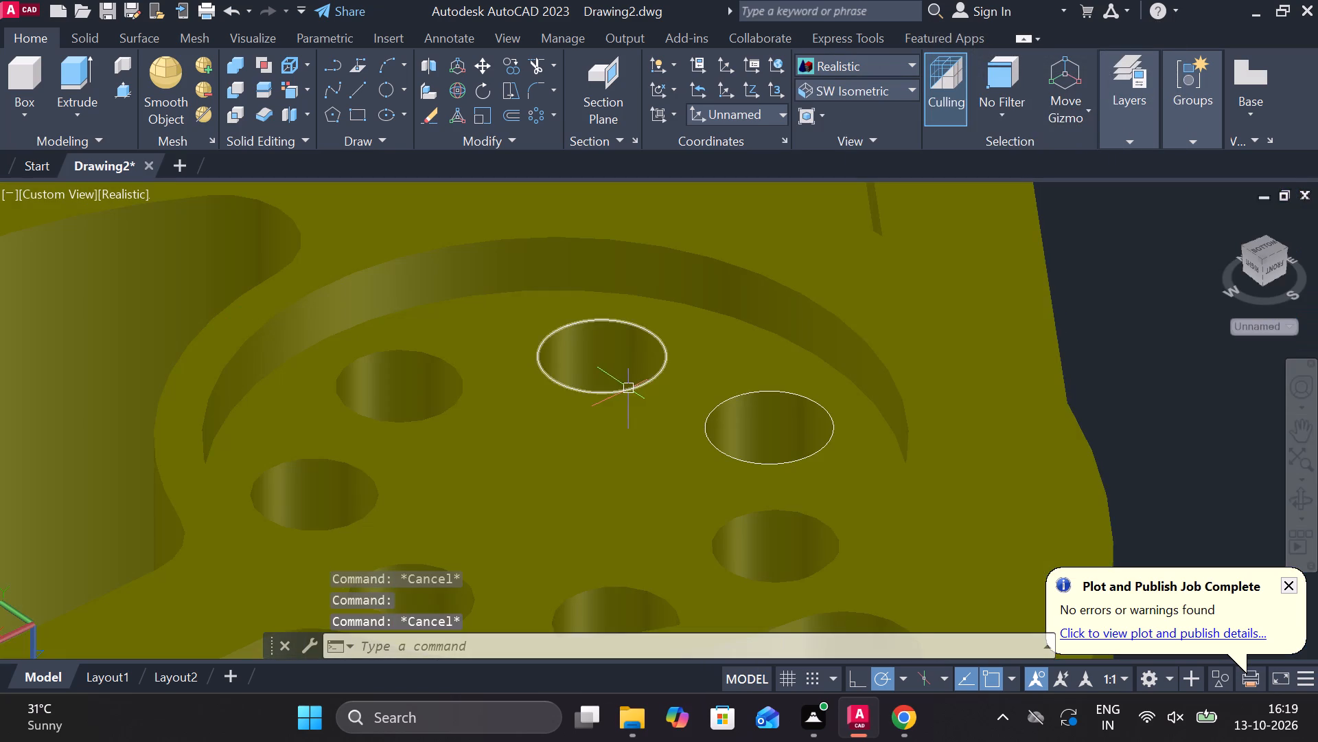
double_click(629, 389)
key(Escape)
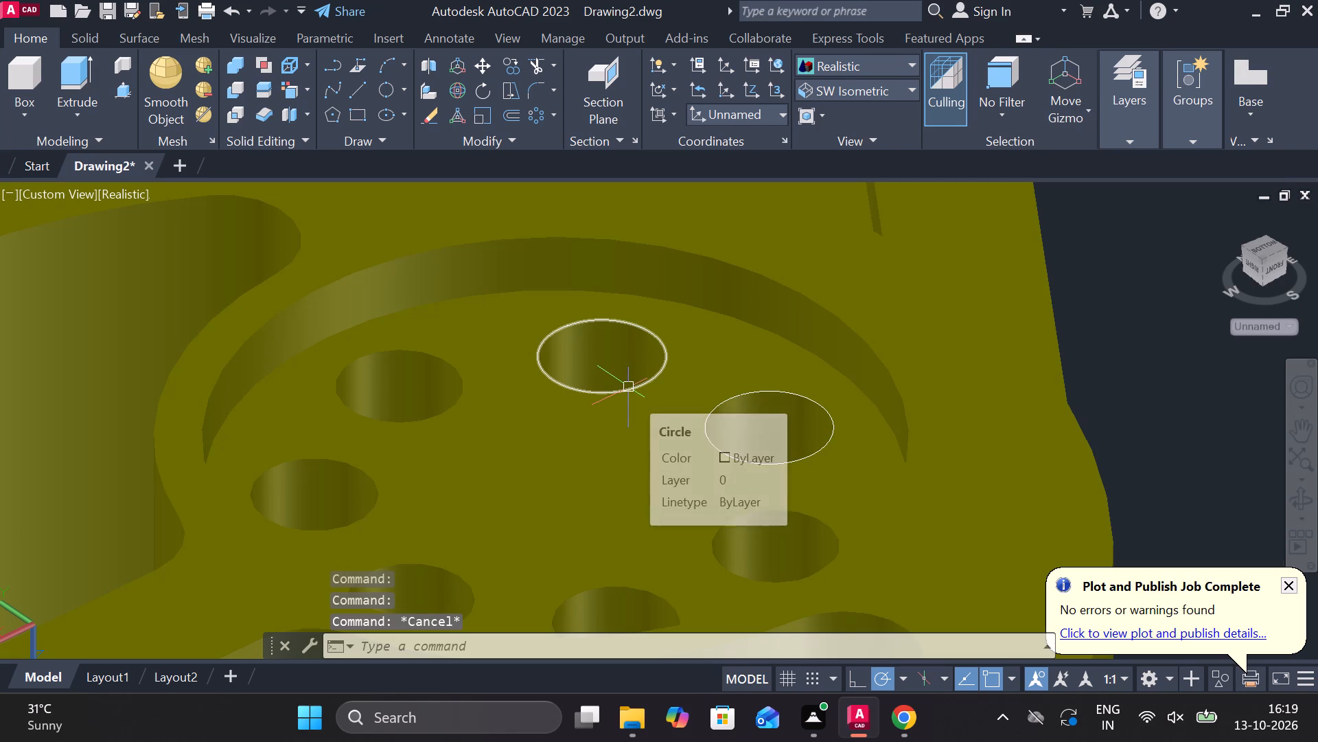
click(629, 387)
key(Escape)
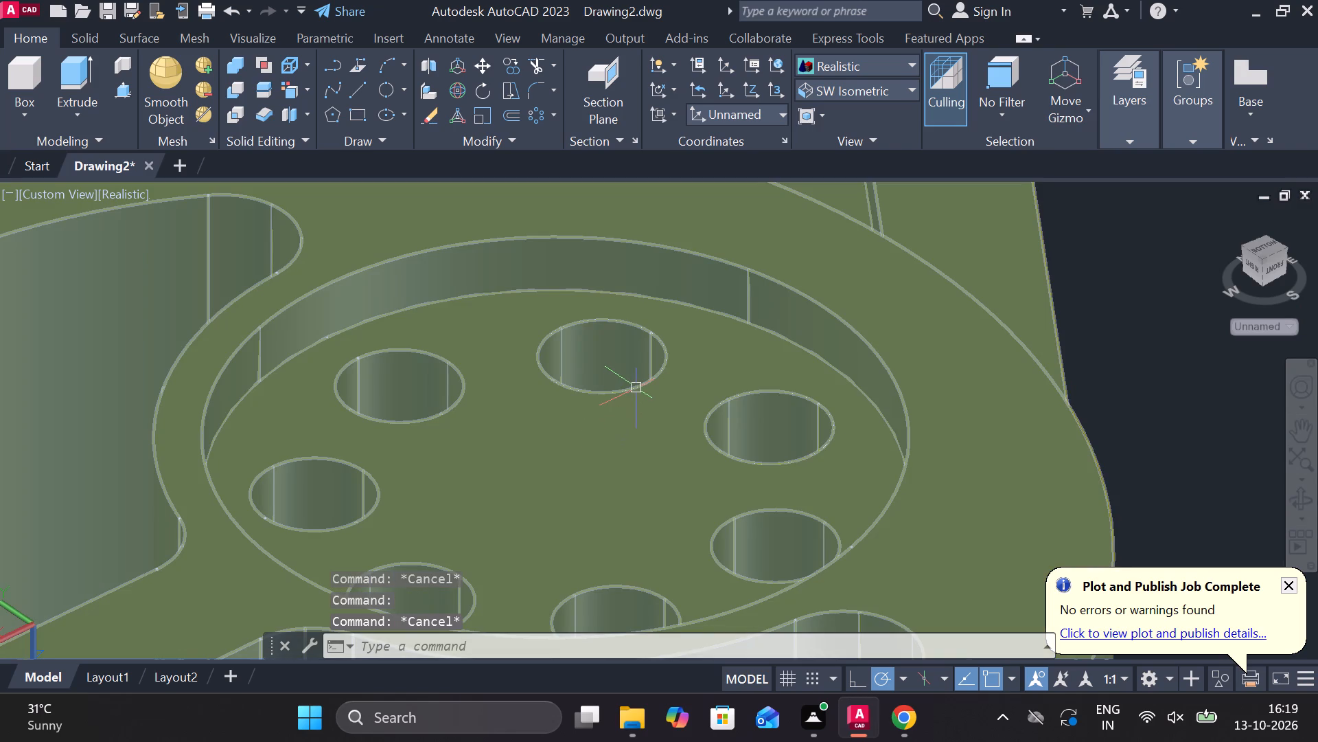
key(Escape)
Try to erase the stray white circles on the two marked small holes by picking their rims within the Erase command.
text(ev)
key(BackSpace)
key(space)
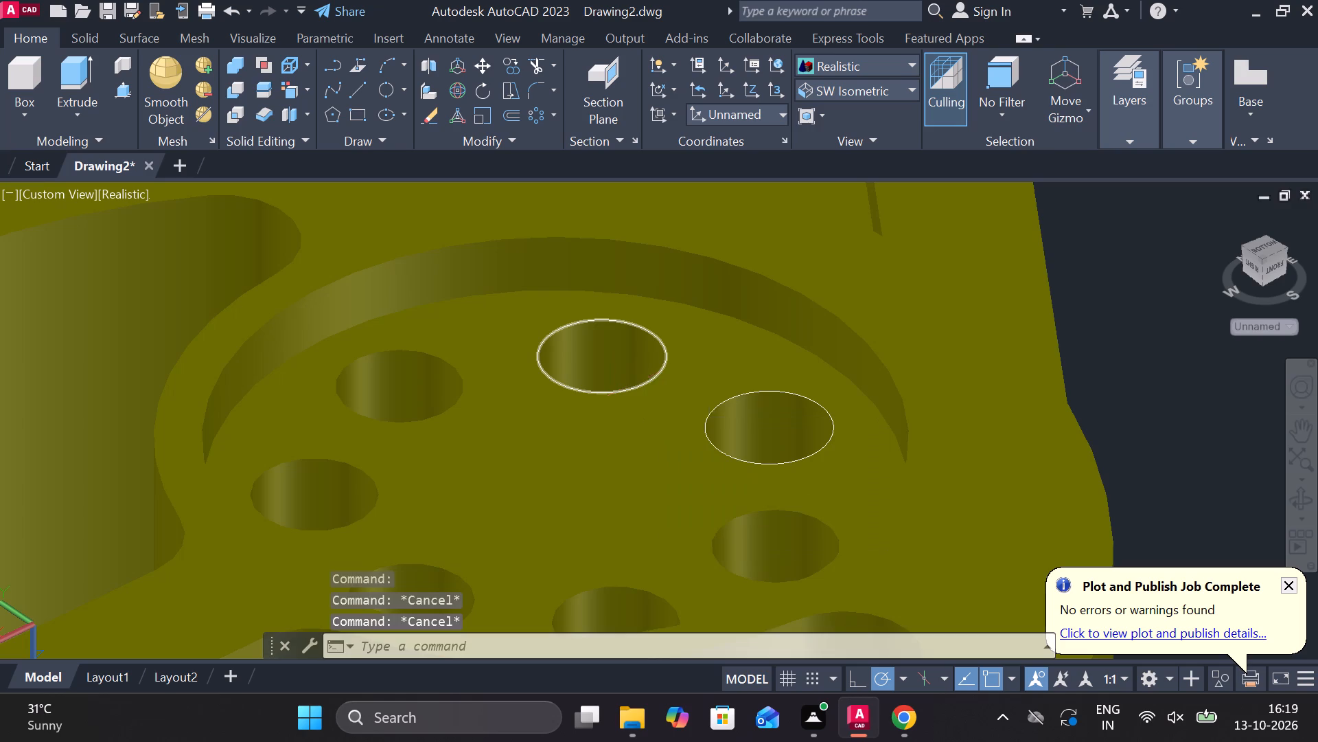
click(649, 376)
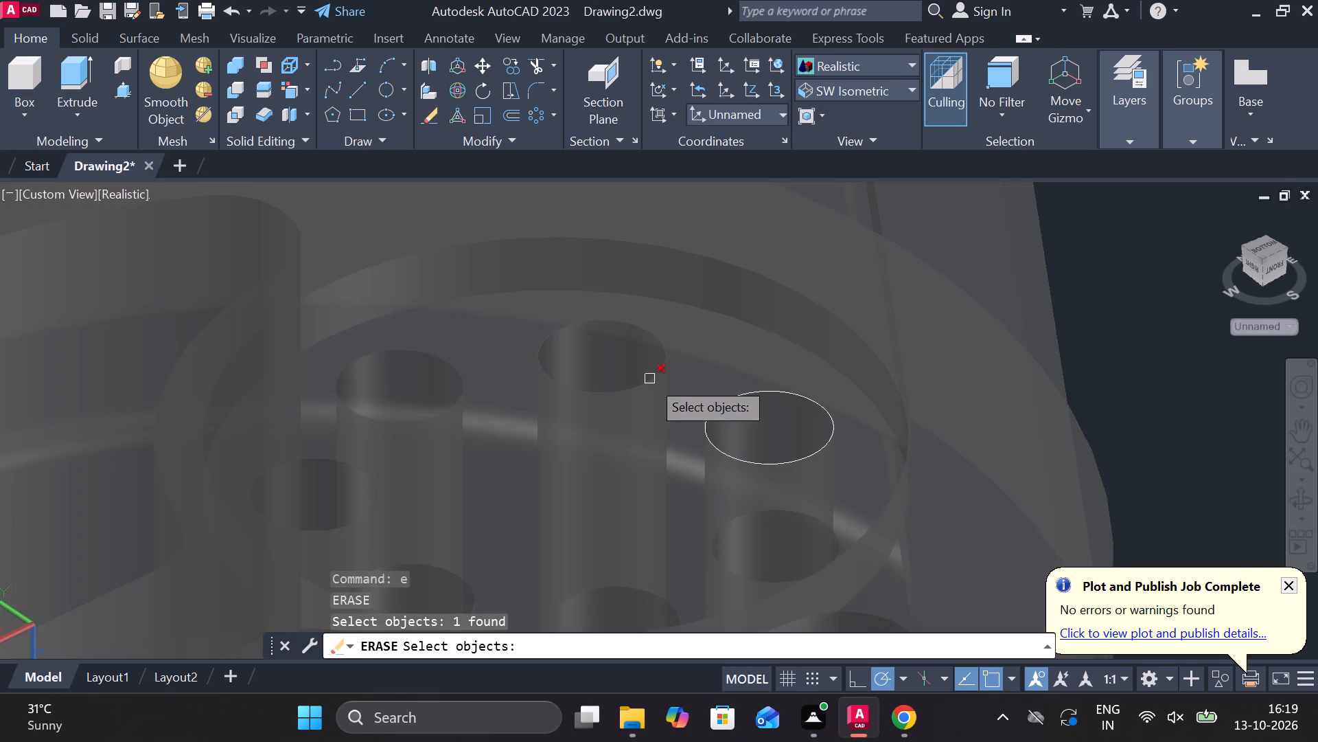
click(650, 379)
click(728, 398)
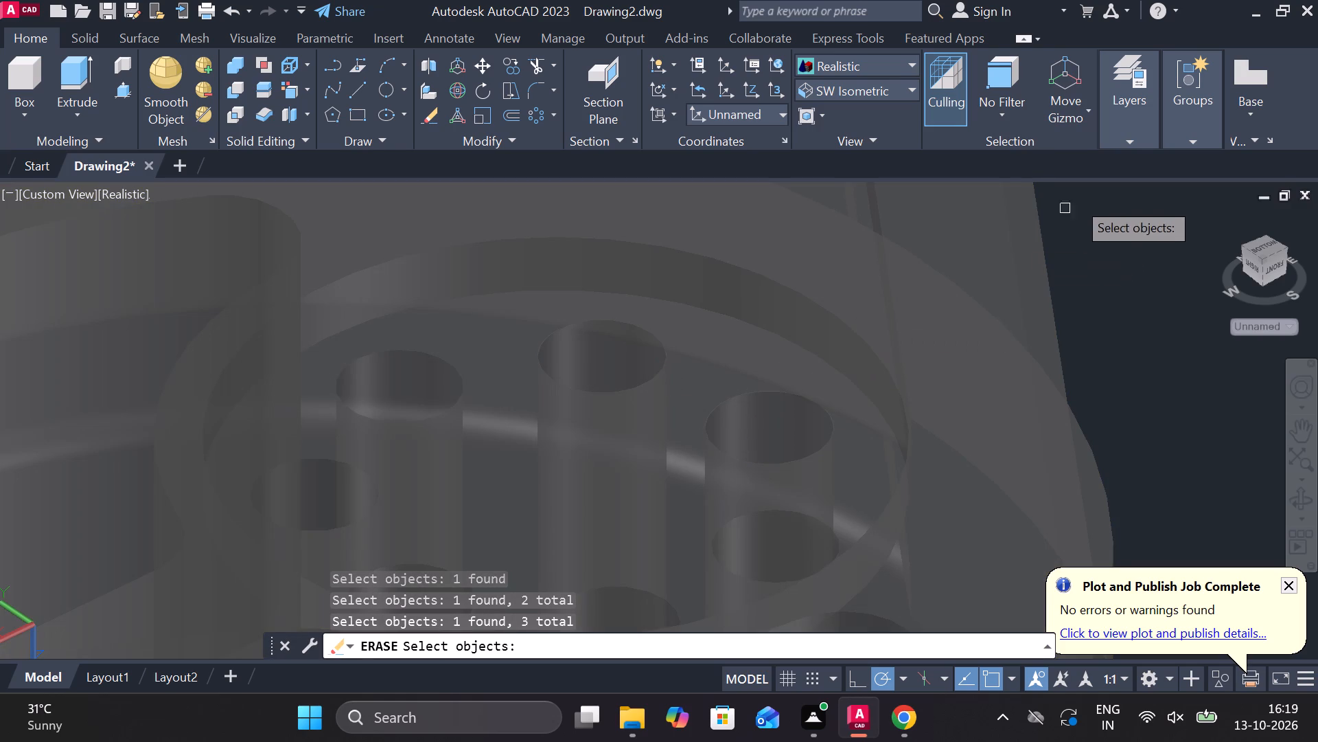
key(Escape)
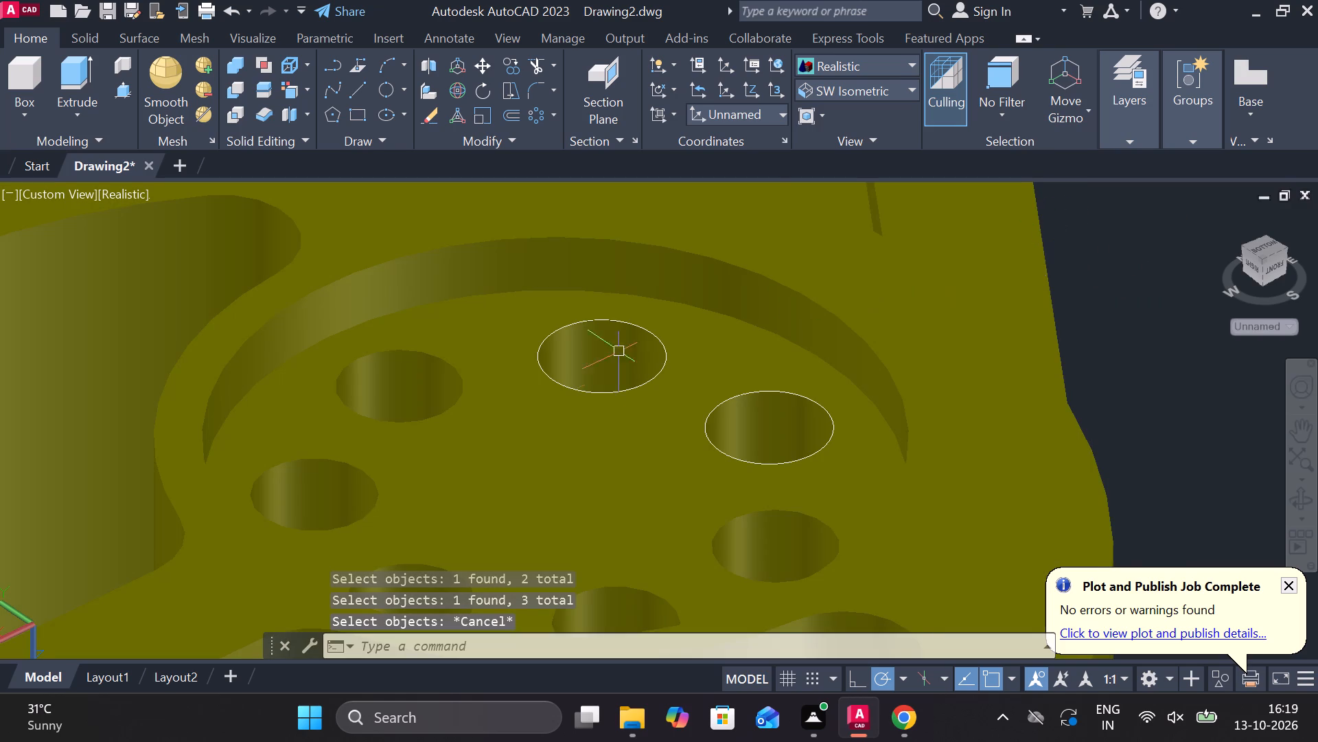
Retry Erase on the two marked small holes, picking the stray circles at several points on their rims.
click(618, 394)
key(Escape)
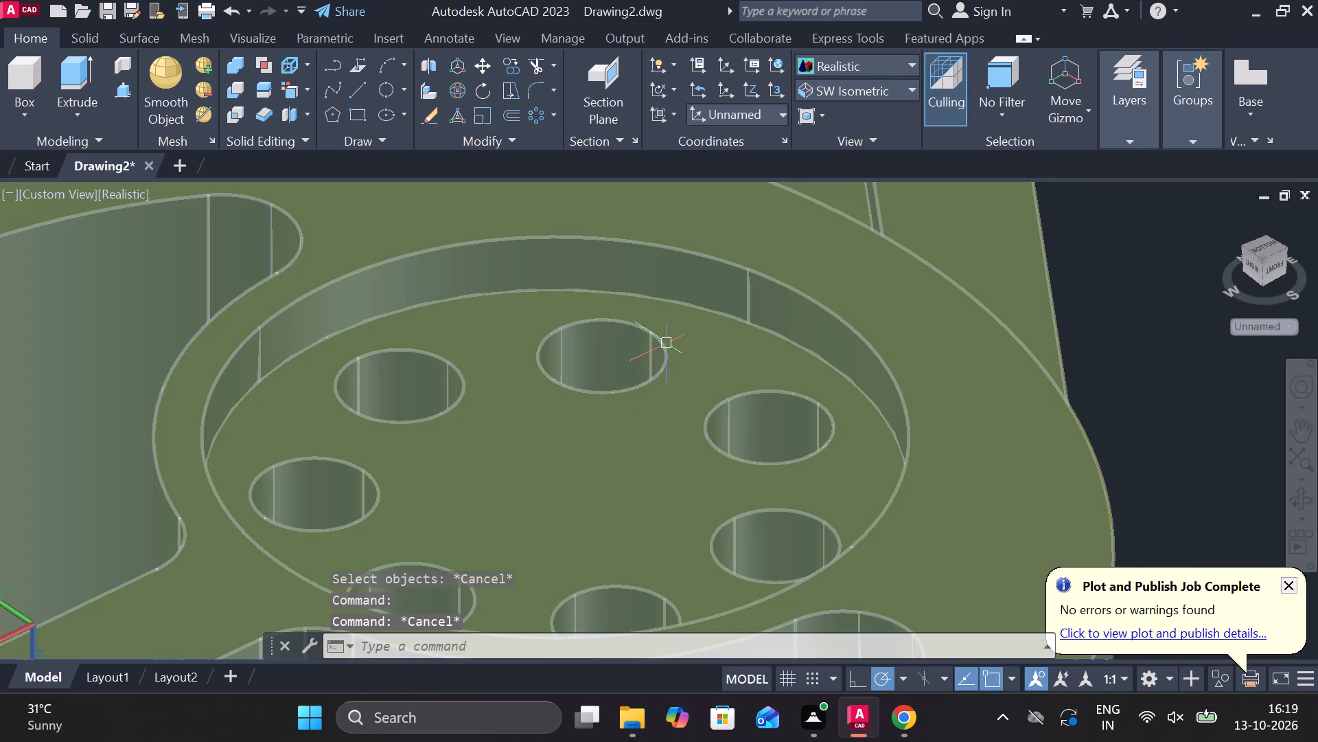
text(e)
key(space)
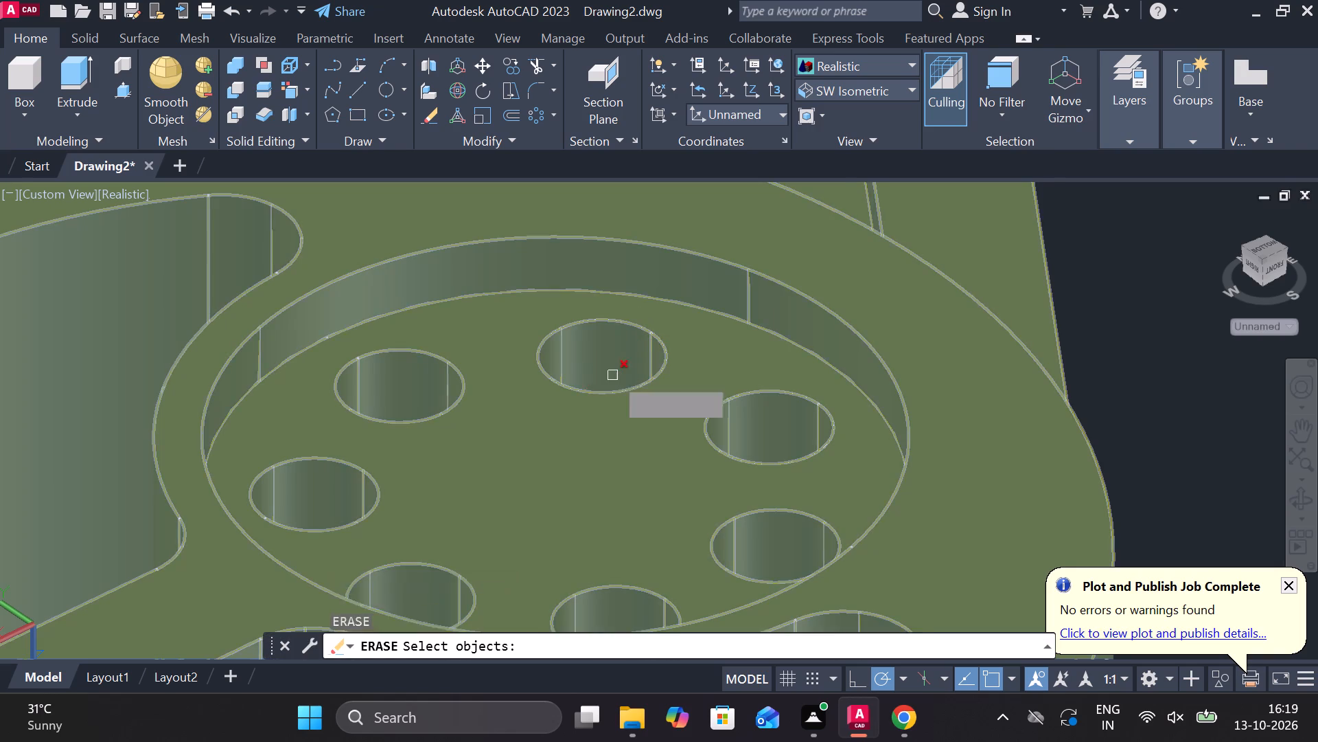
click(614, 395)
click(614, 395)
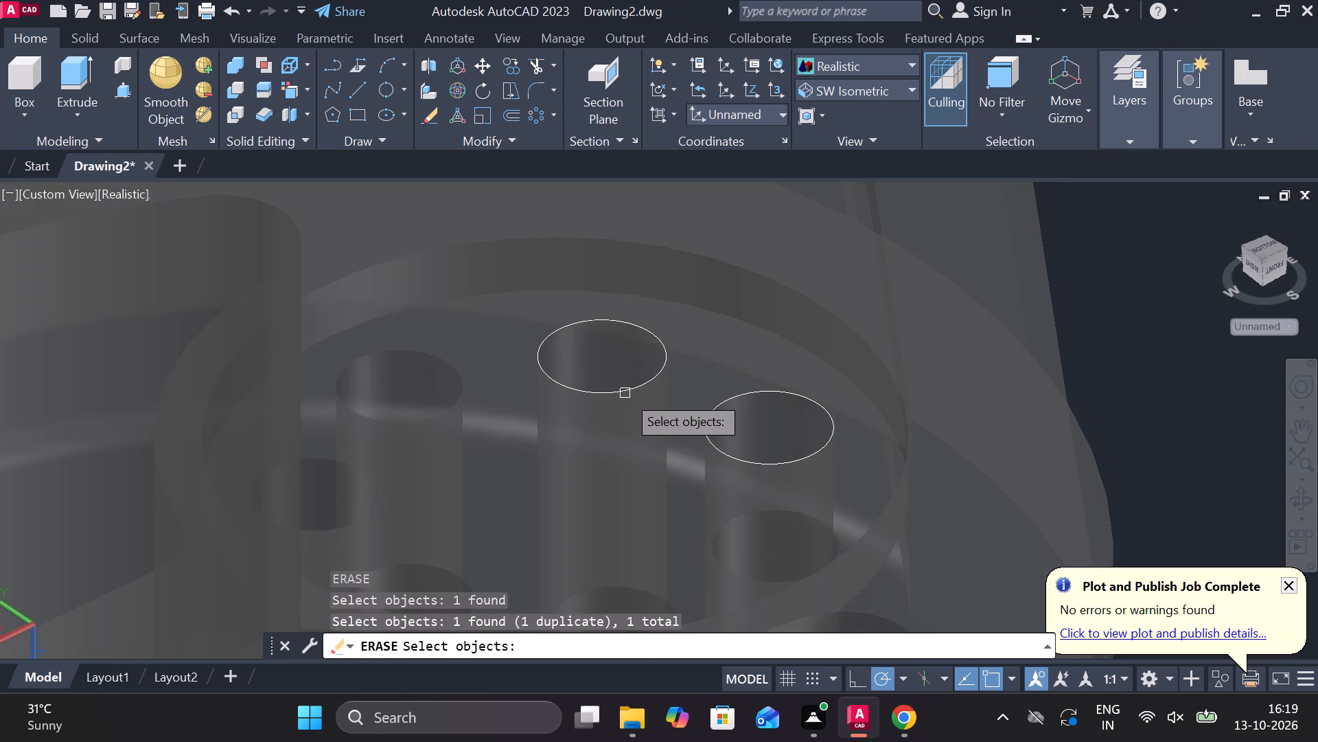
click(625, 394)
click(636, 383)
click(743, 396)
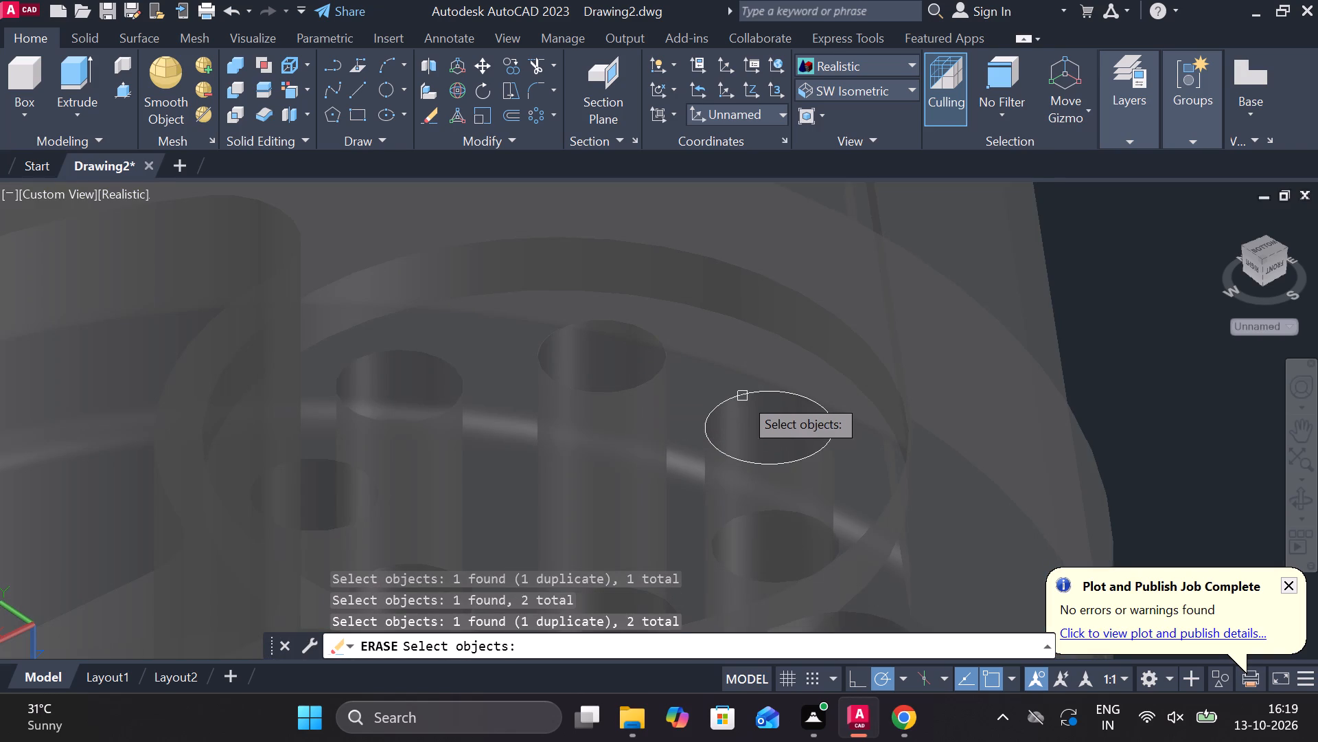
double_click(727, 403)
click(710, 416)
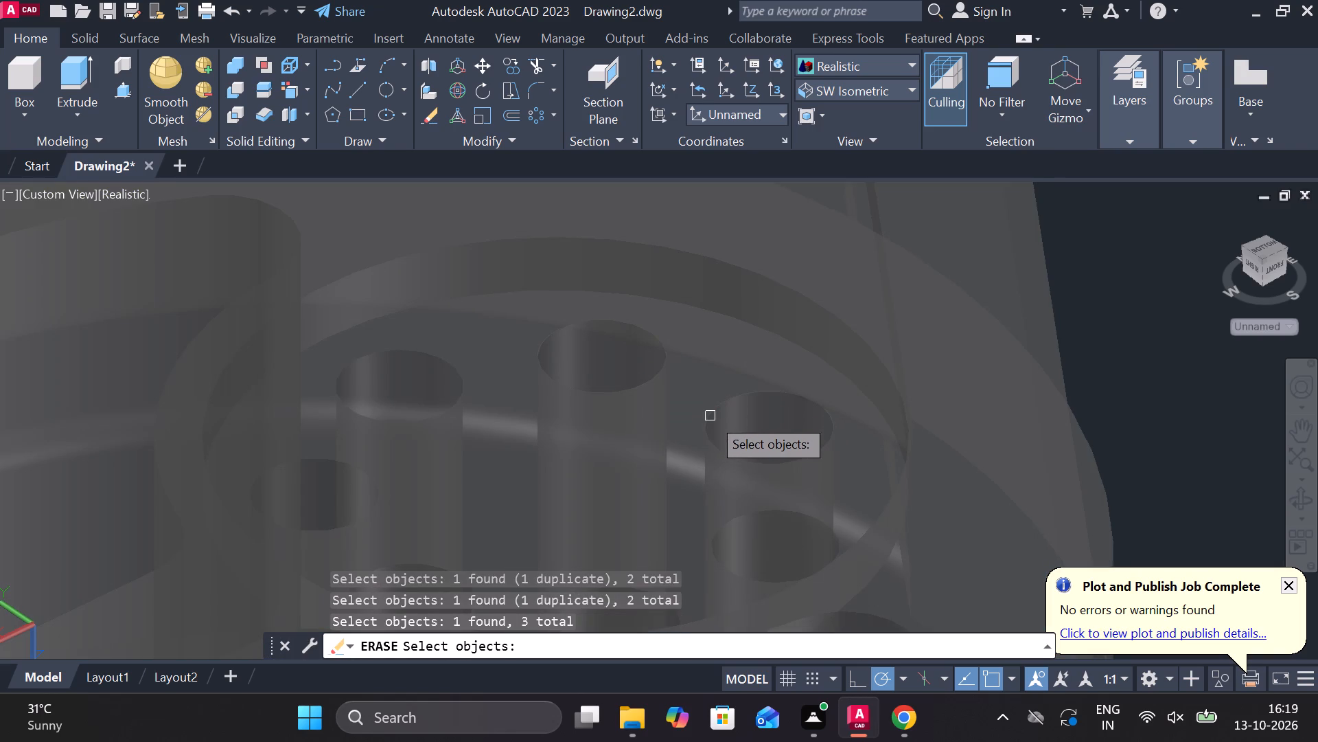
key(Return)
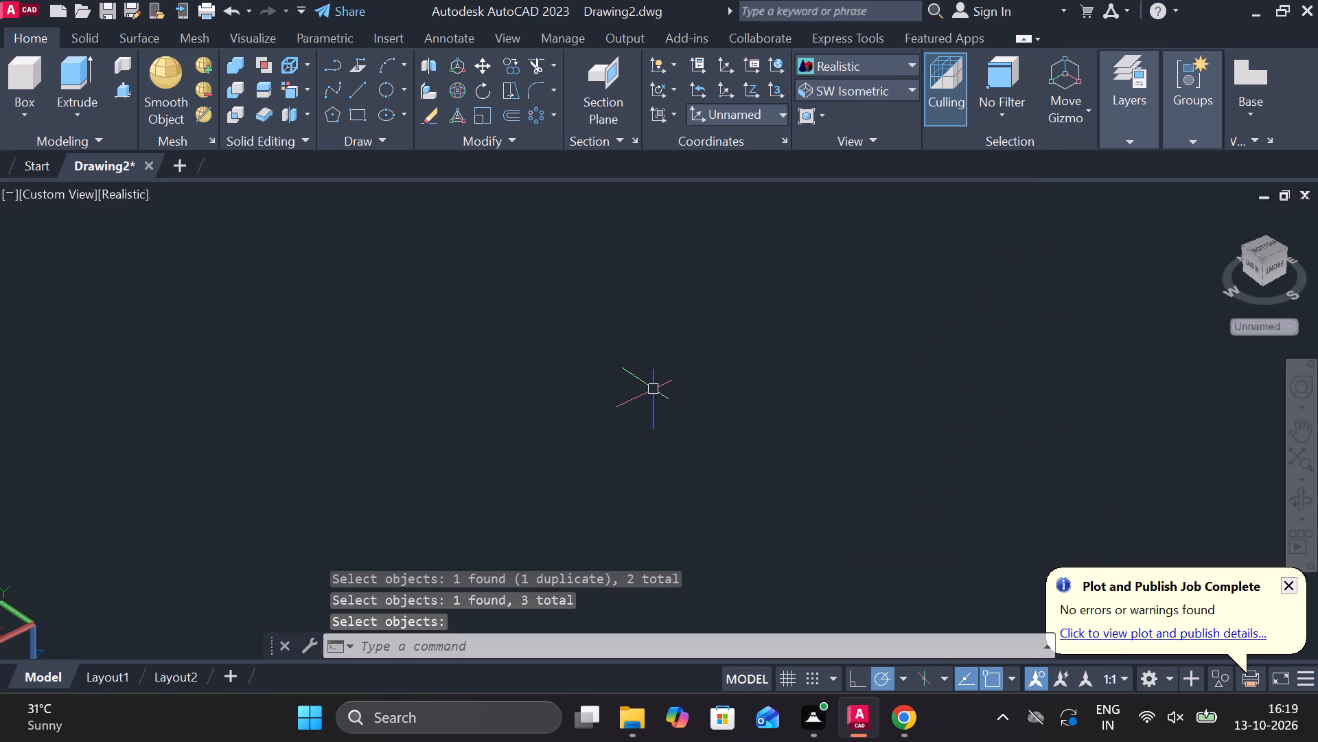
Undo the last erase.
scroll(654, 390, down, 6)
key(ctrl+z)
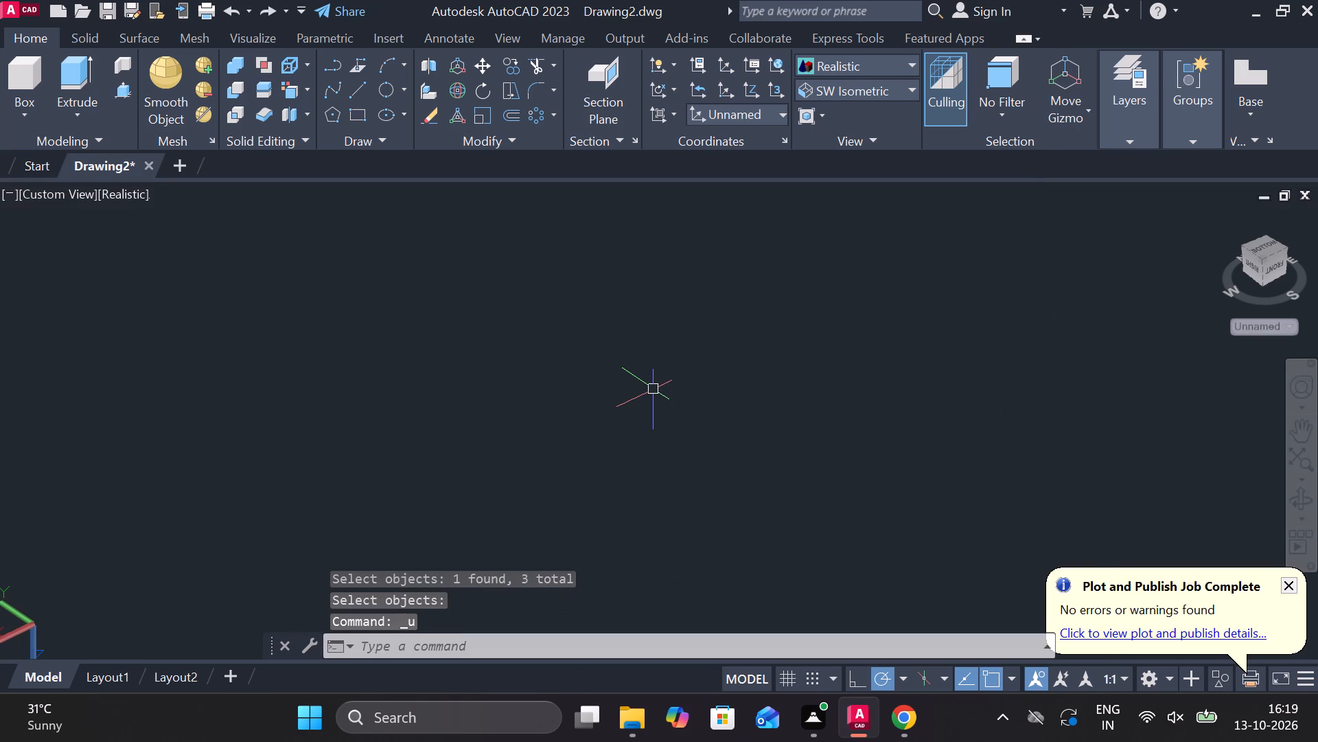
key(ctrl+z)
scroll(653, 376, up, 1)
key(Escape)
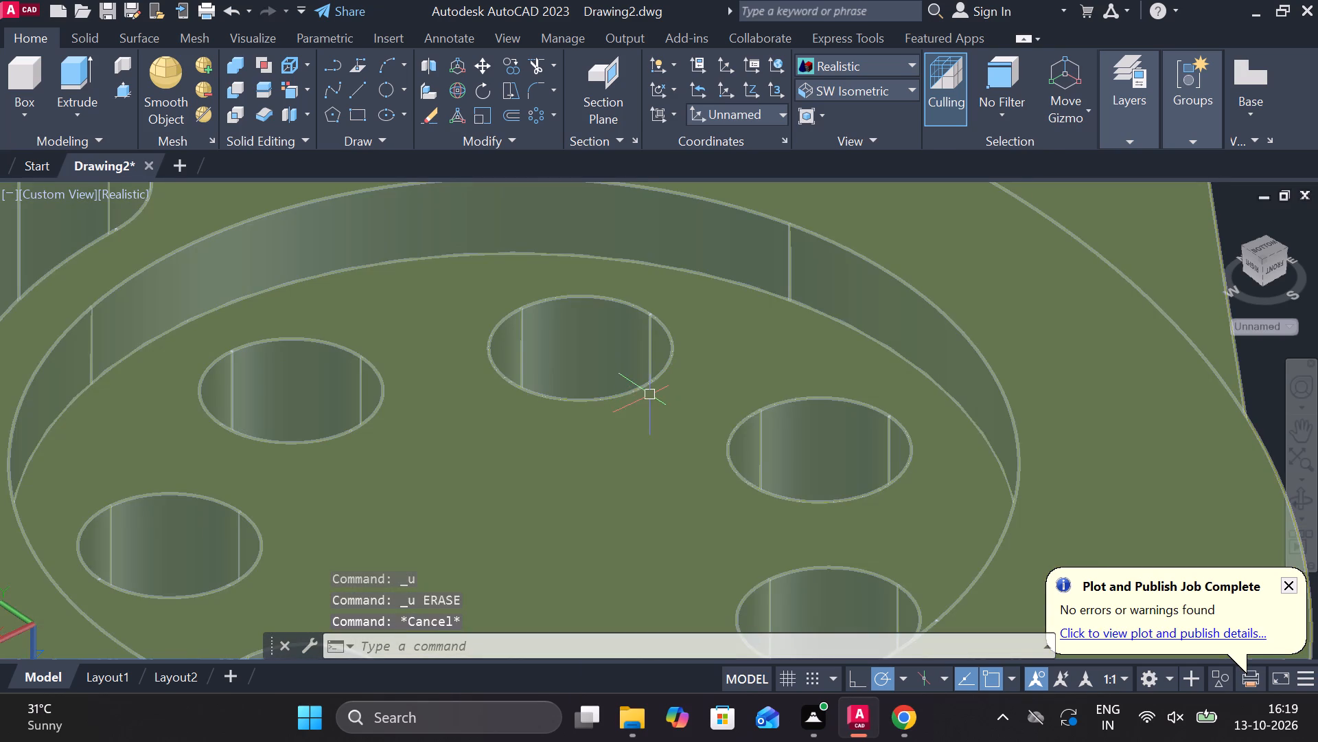
Erase the stray circles on the rims of the two marked small holes in the recessed hub, one after the other.
double_click(630, 393)
text(e)
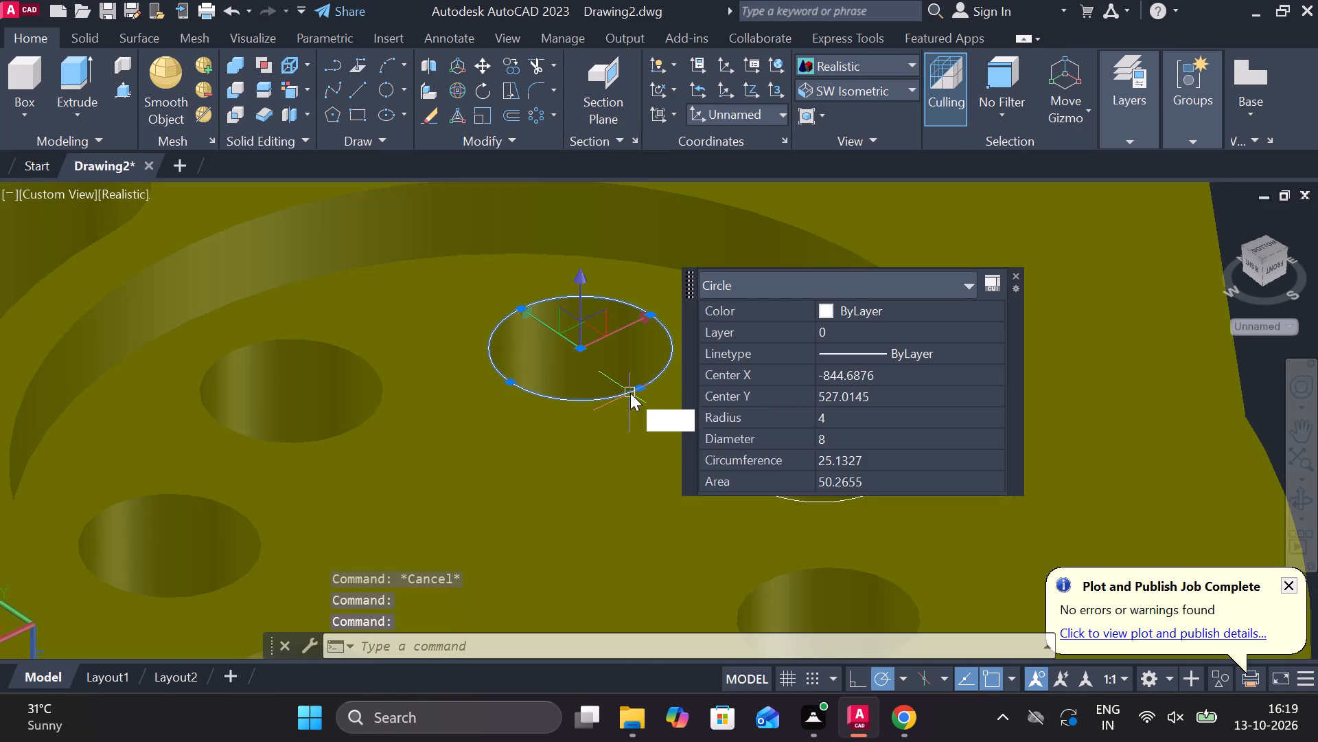
key(space)
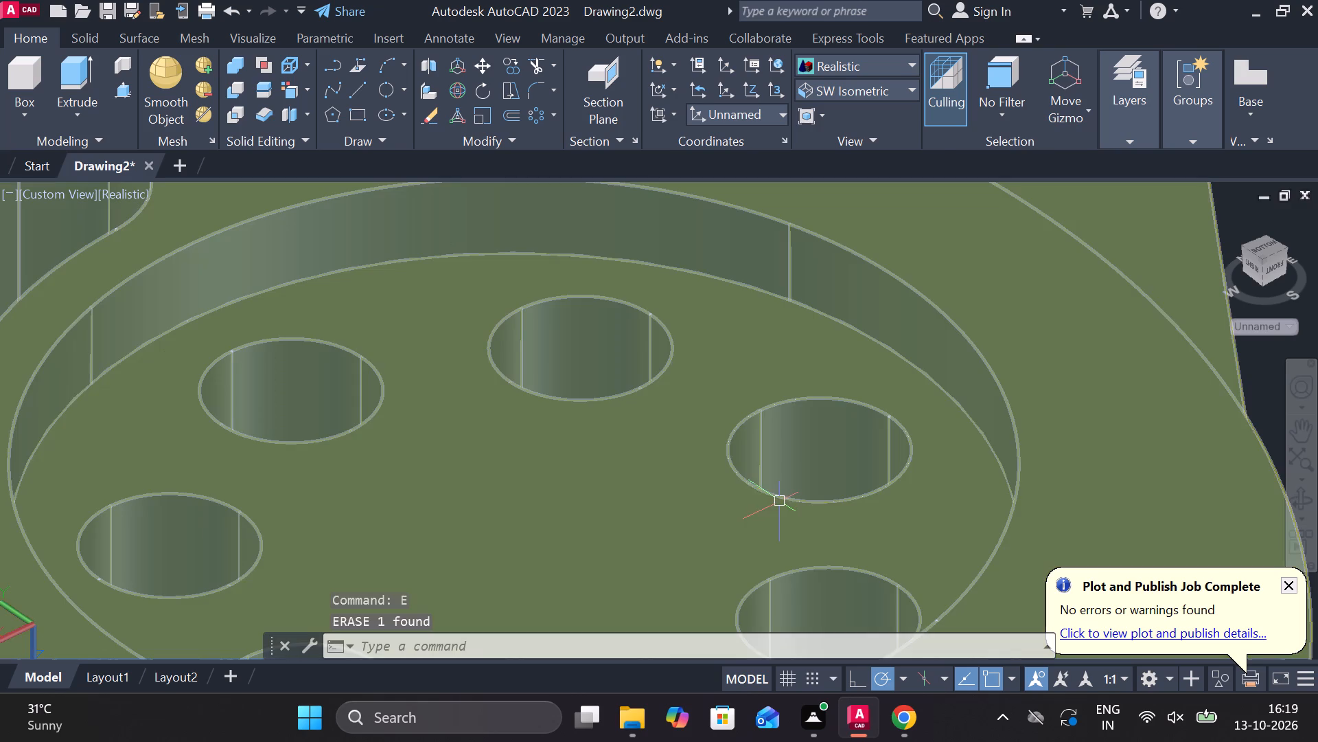
click(802, 500)
text(e)
key(space)
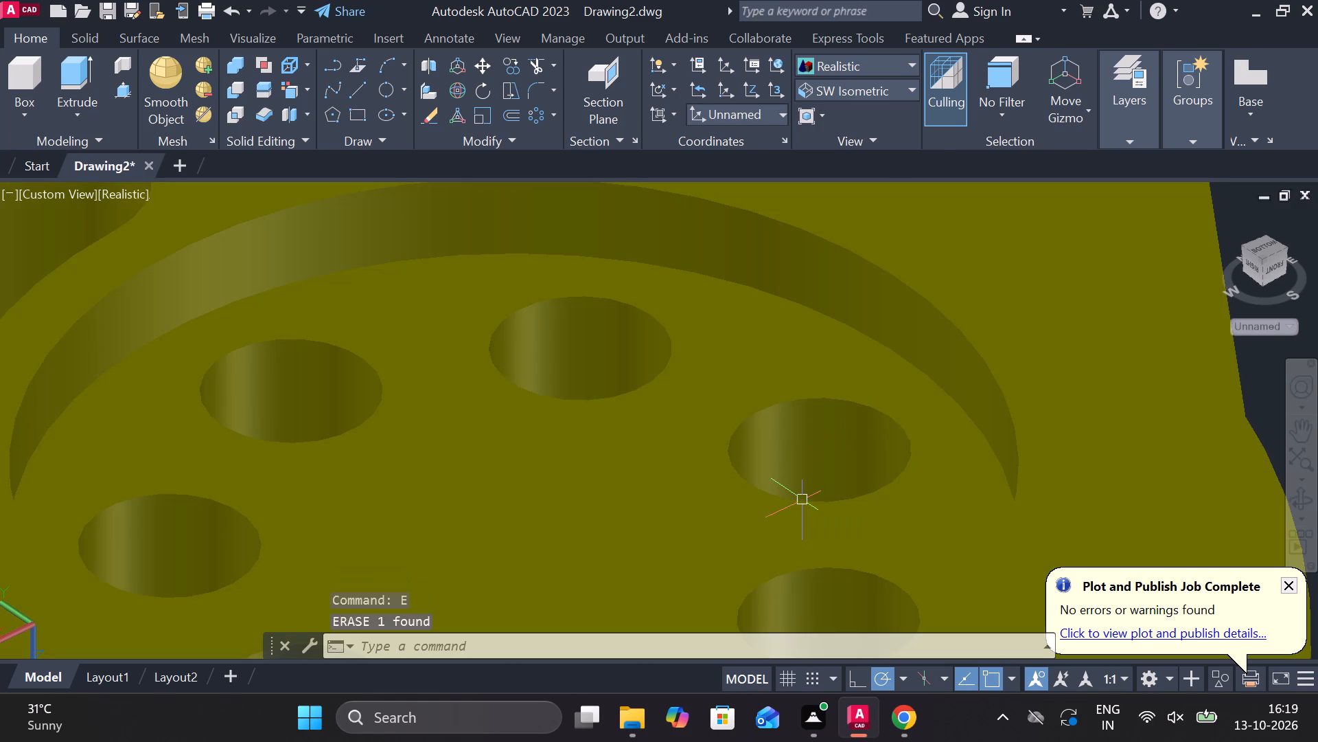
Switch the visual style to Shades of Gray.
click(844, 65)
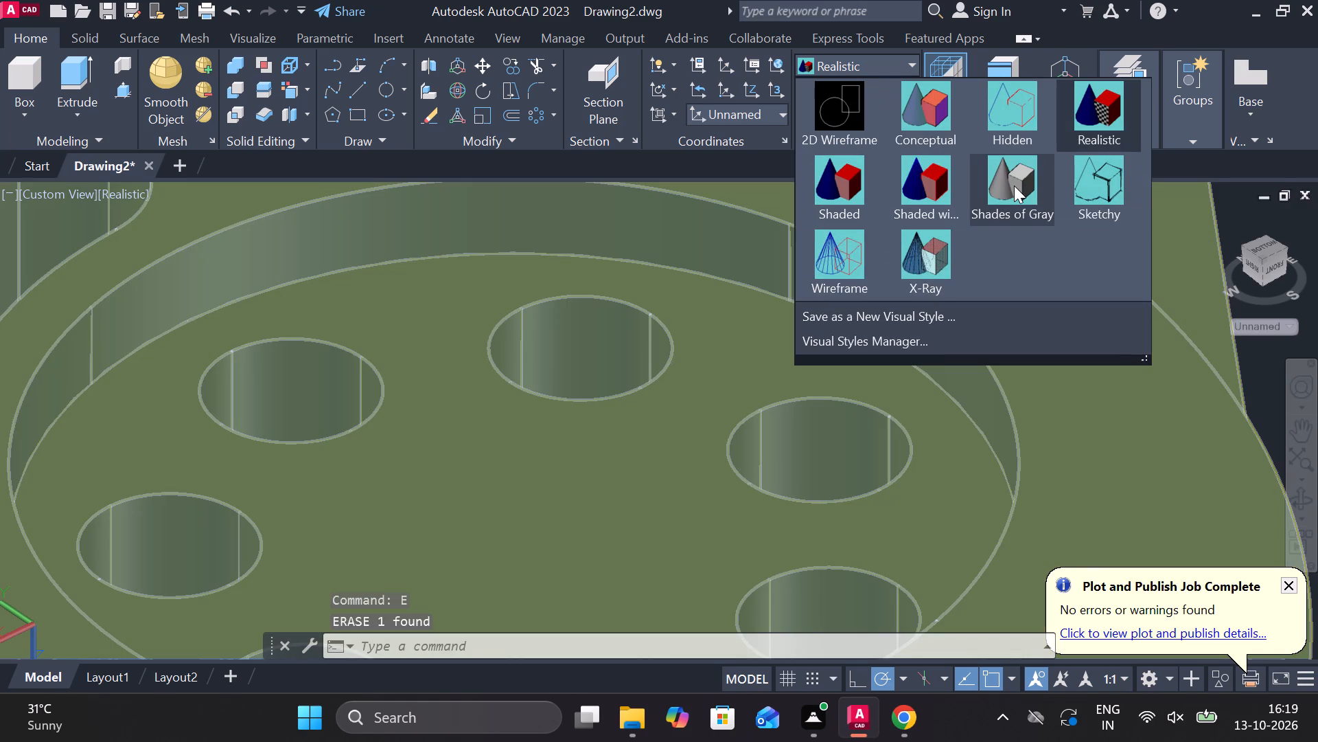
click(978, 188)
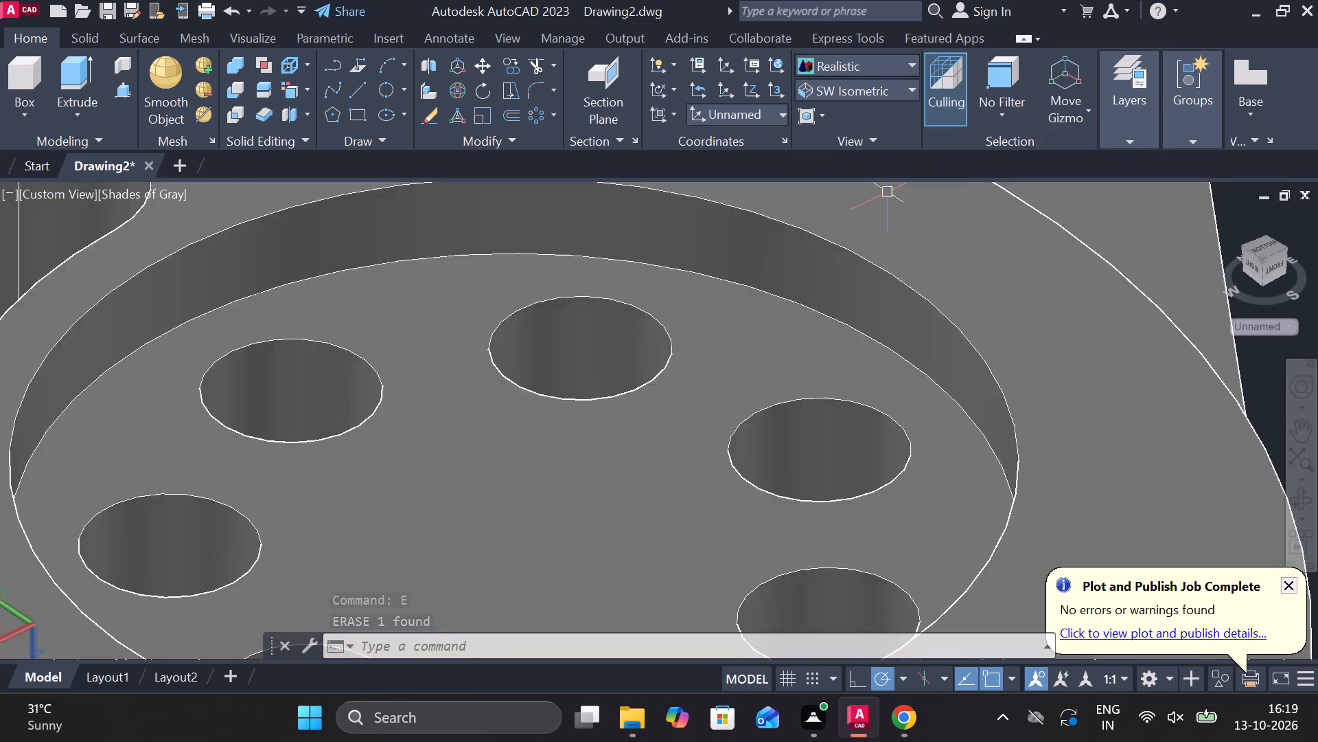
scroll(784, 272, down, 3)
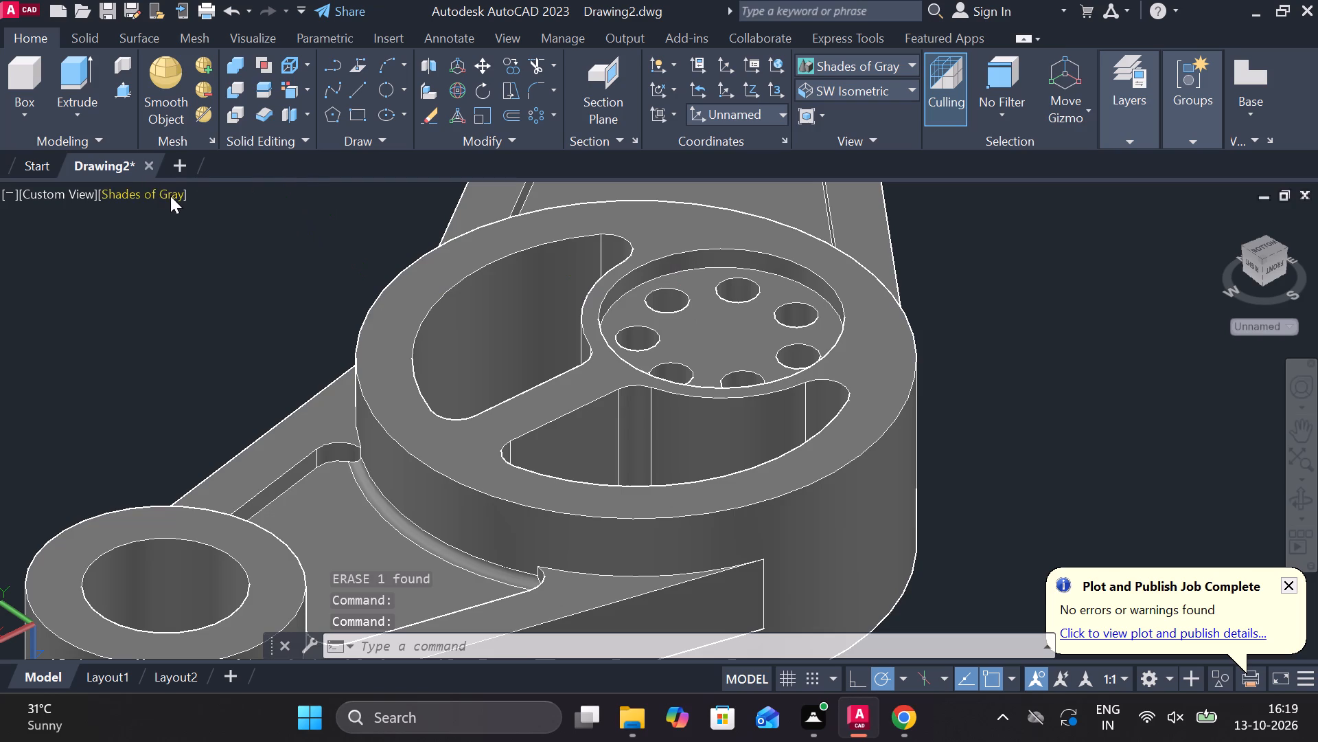
Set the visual style to Shaded with edges.
click(170, 196)
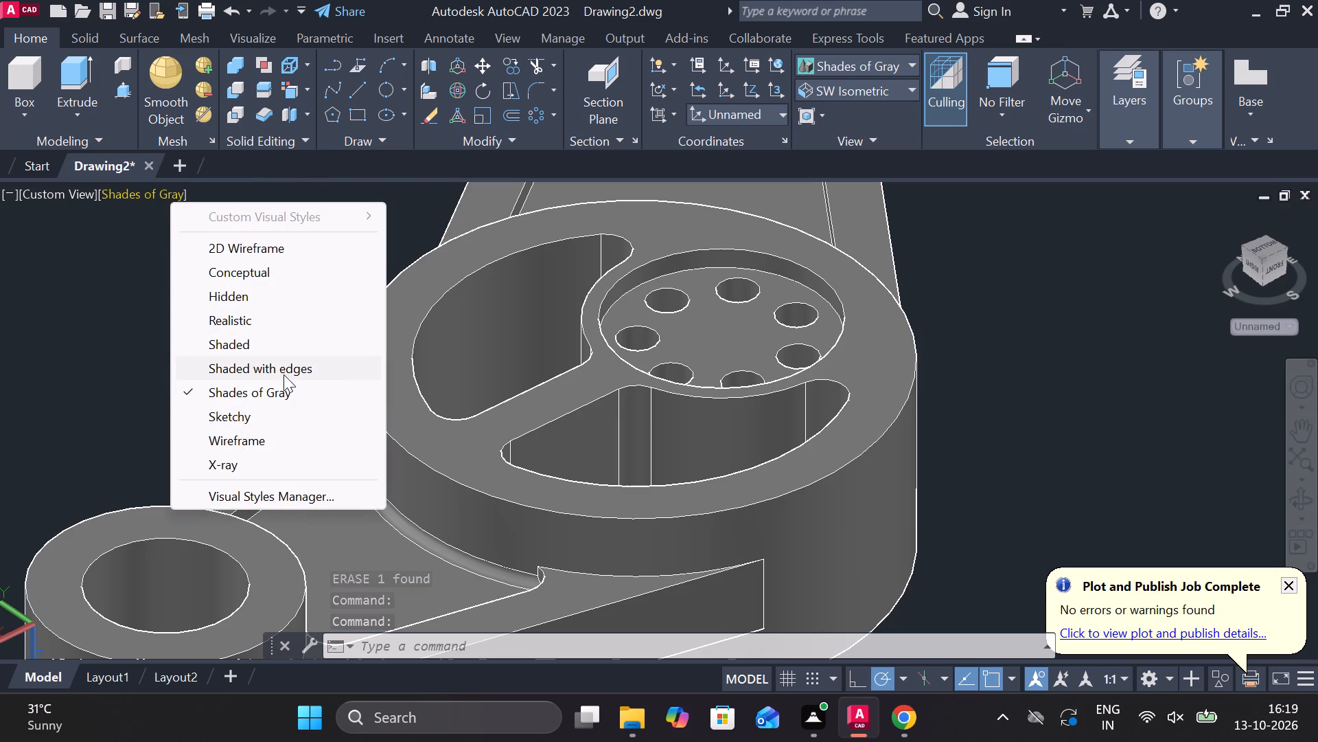
click(284, 374)
scroll(649, 364, down, 2)
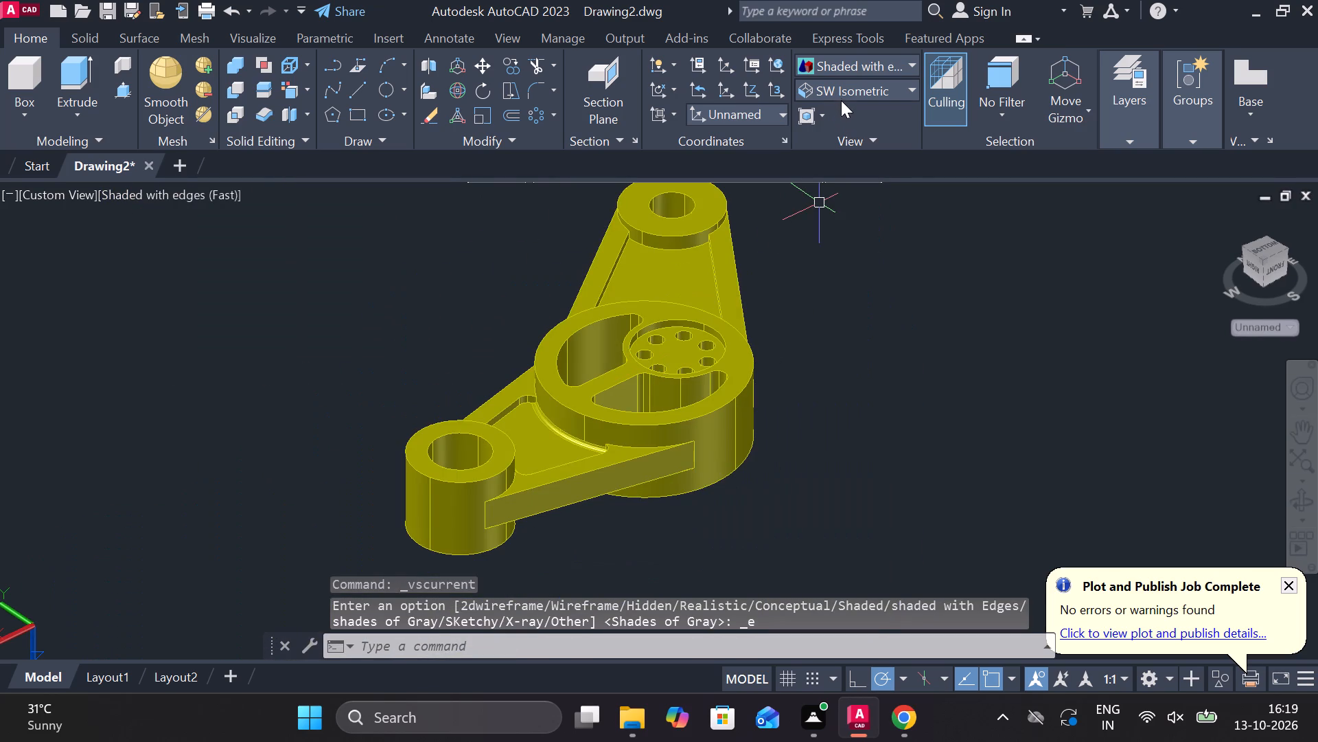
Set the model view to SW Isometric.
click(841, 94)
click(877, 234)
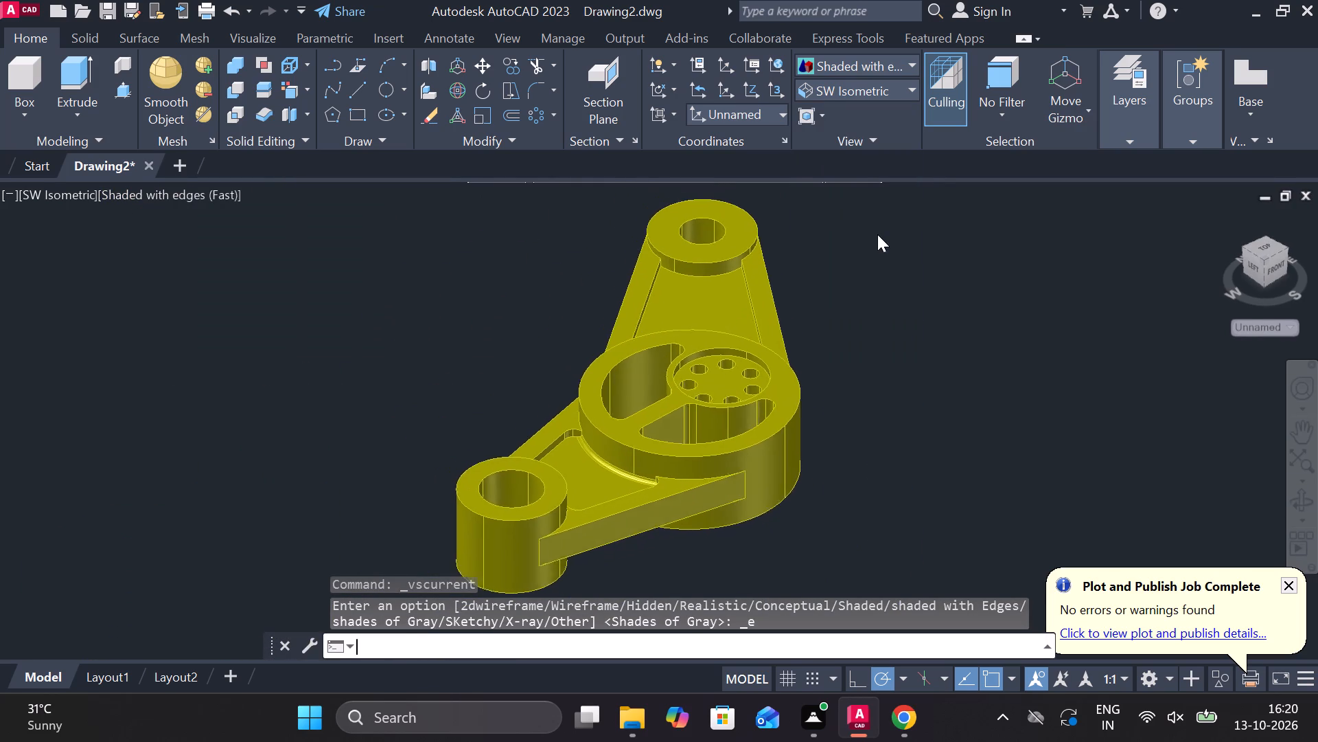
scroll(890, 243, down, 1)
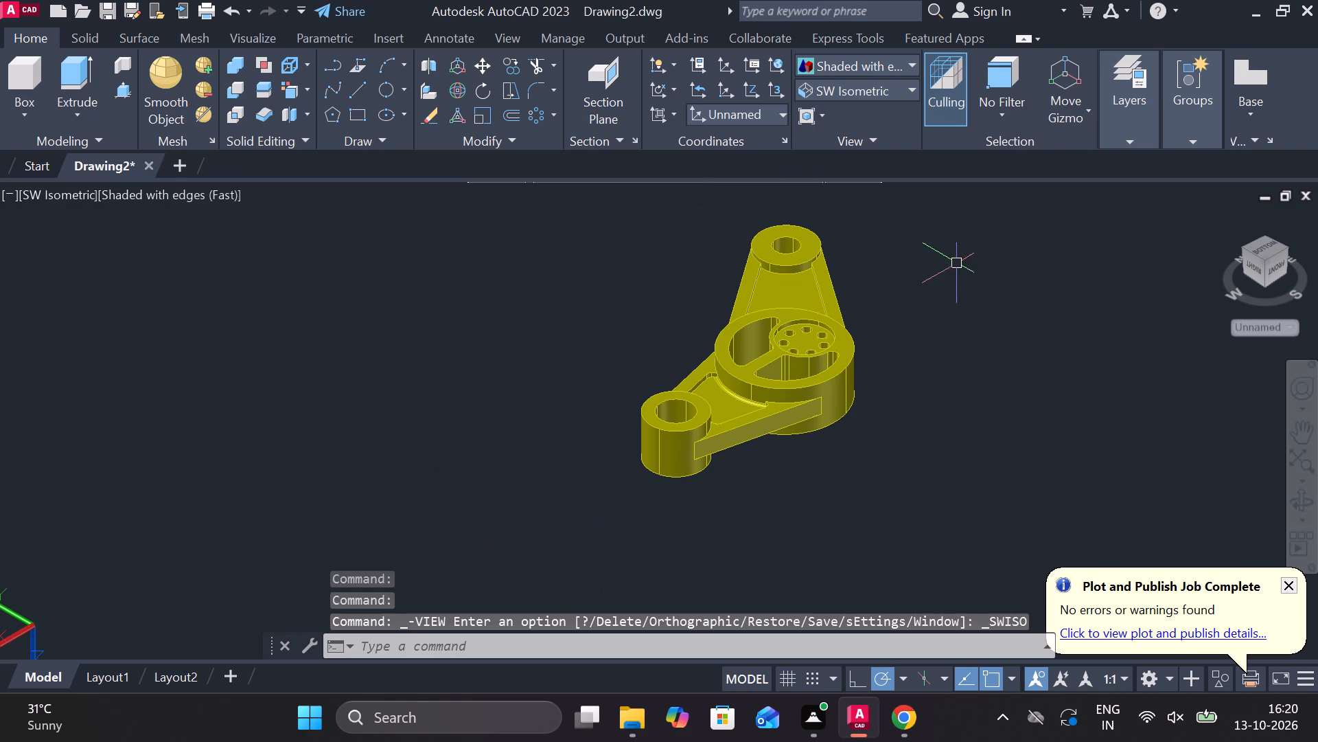
Set the model view to SE Isometric with the whole bracket in frame.
click(843, 78)
click(844, 90)
click(840, 265)
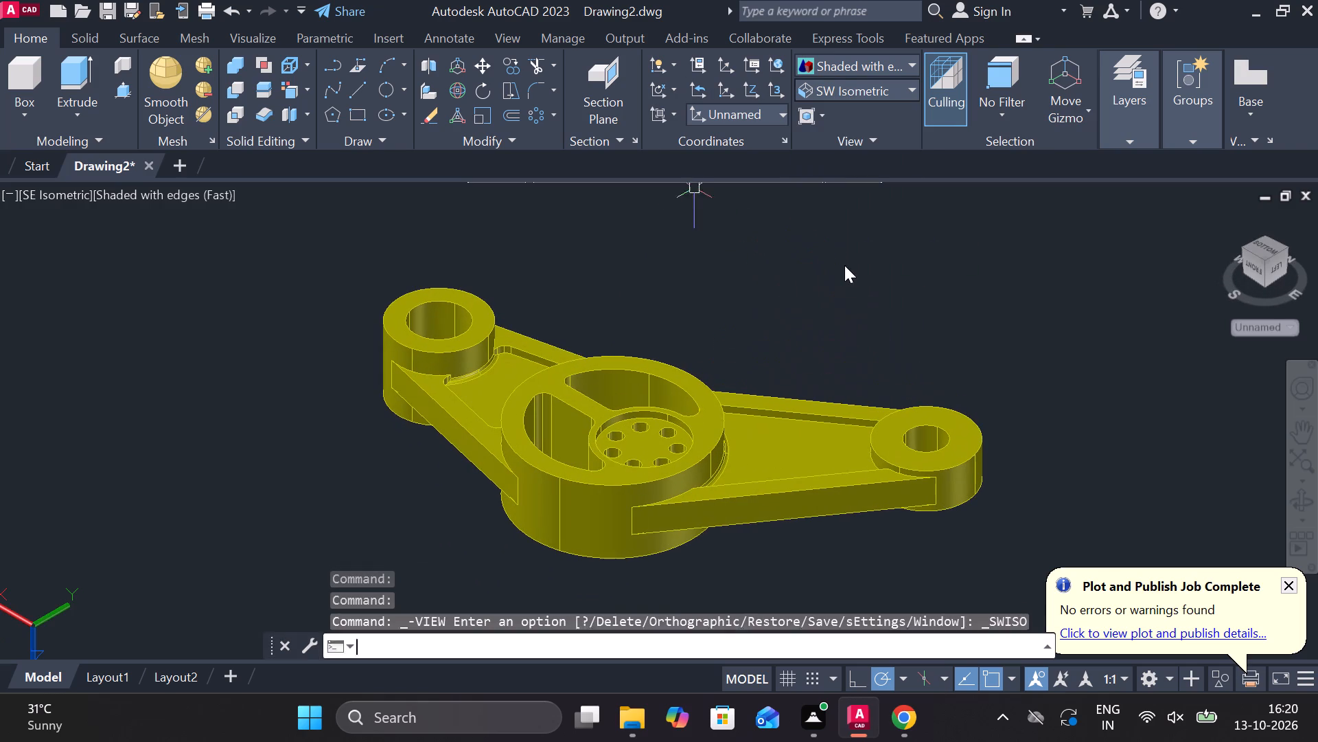
middle_drag(813, 289, 809, 289)
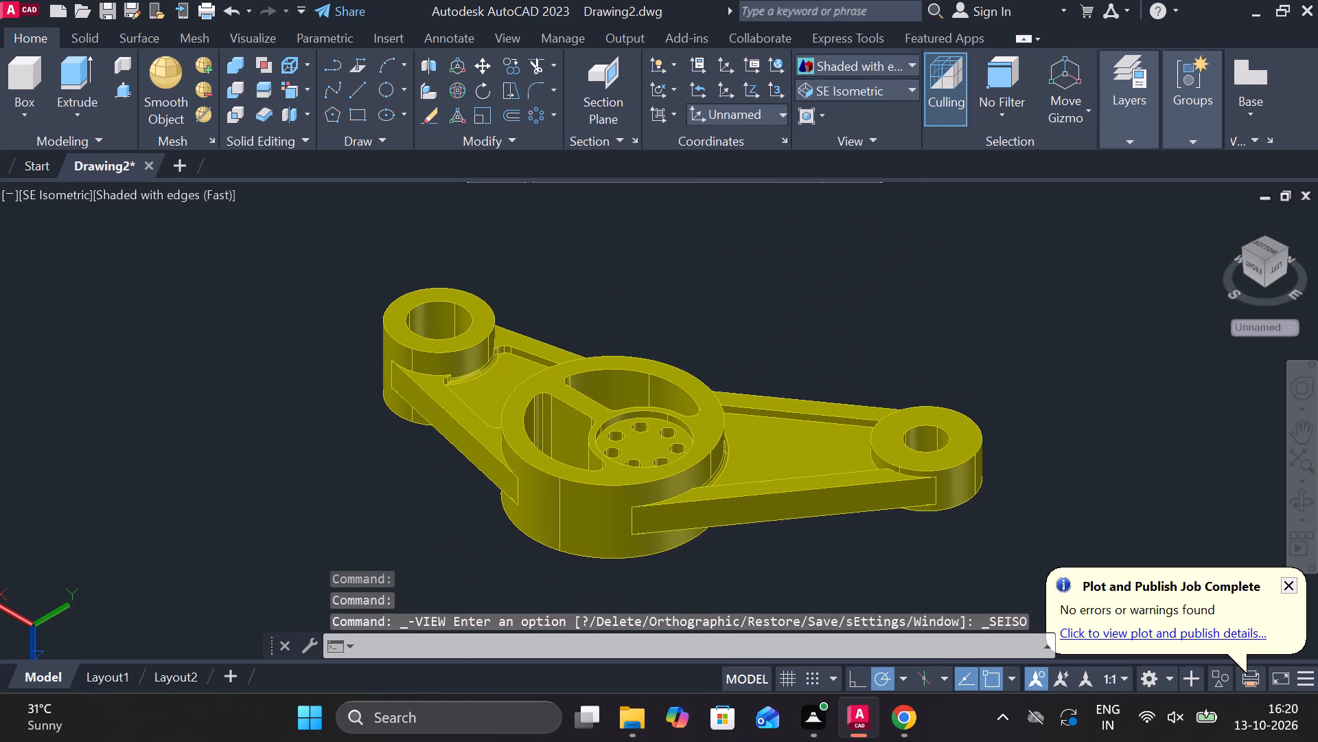
middle_drag(809, 289, 798, 233)
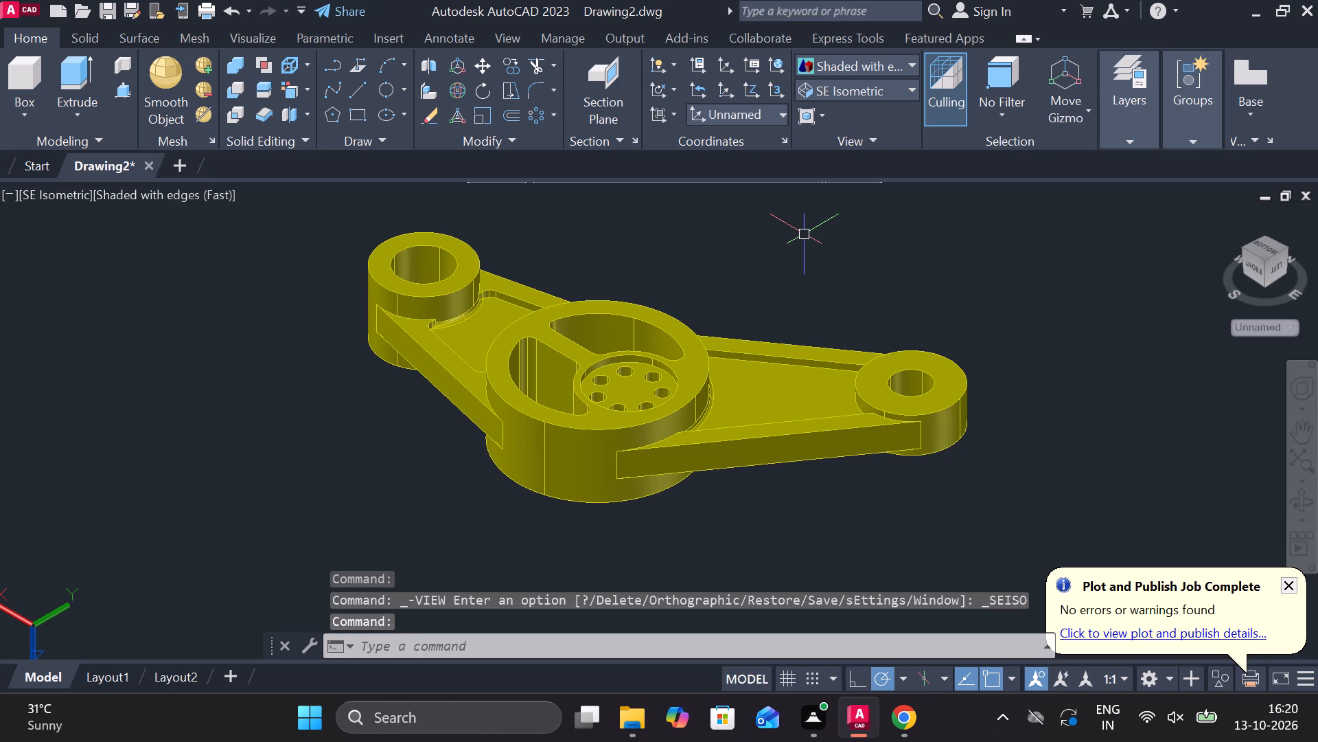
Save the drawing in Documents as "mechanical control arm" in AutoCAD 2018 Drawing format.
key(ctrl+s)
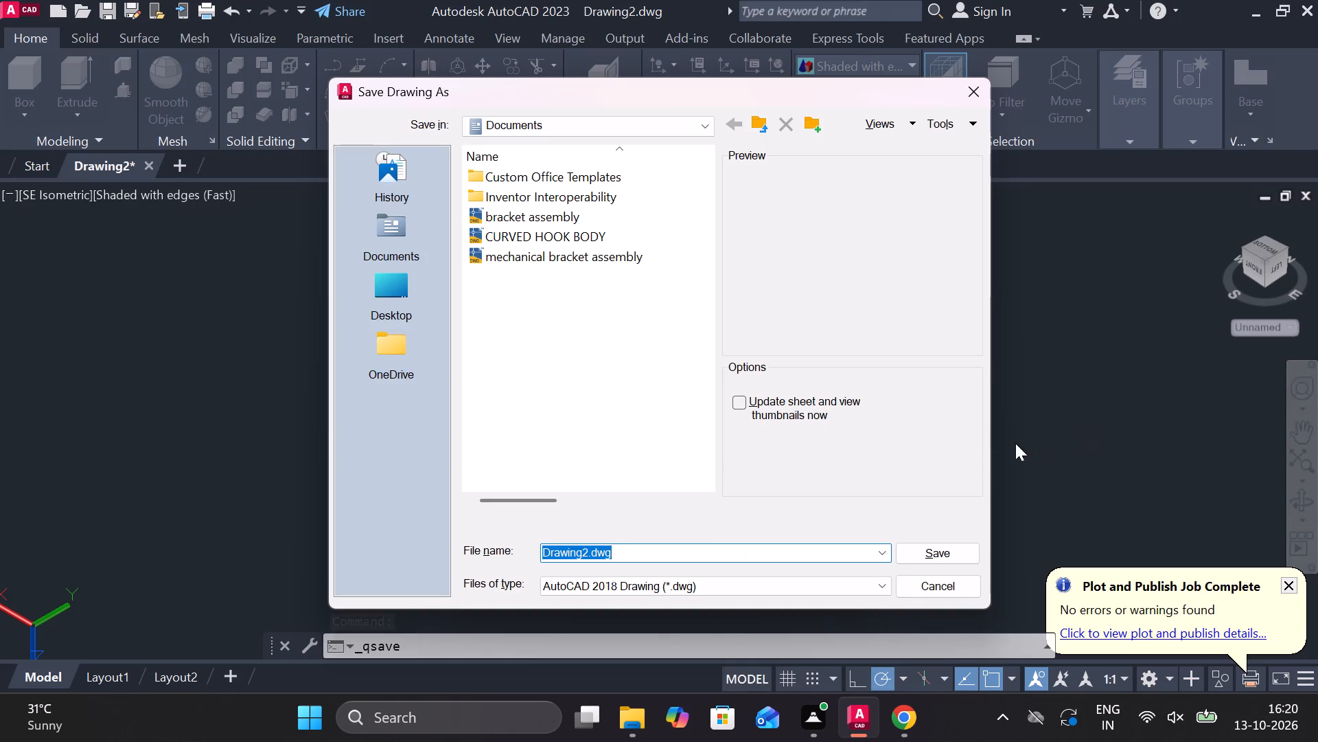
text(mechanical control arm)
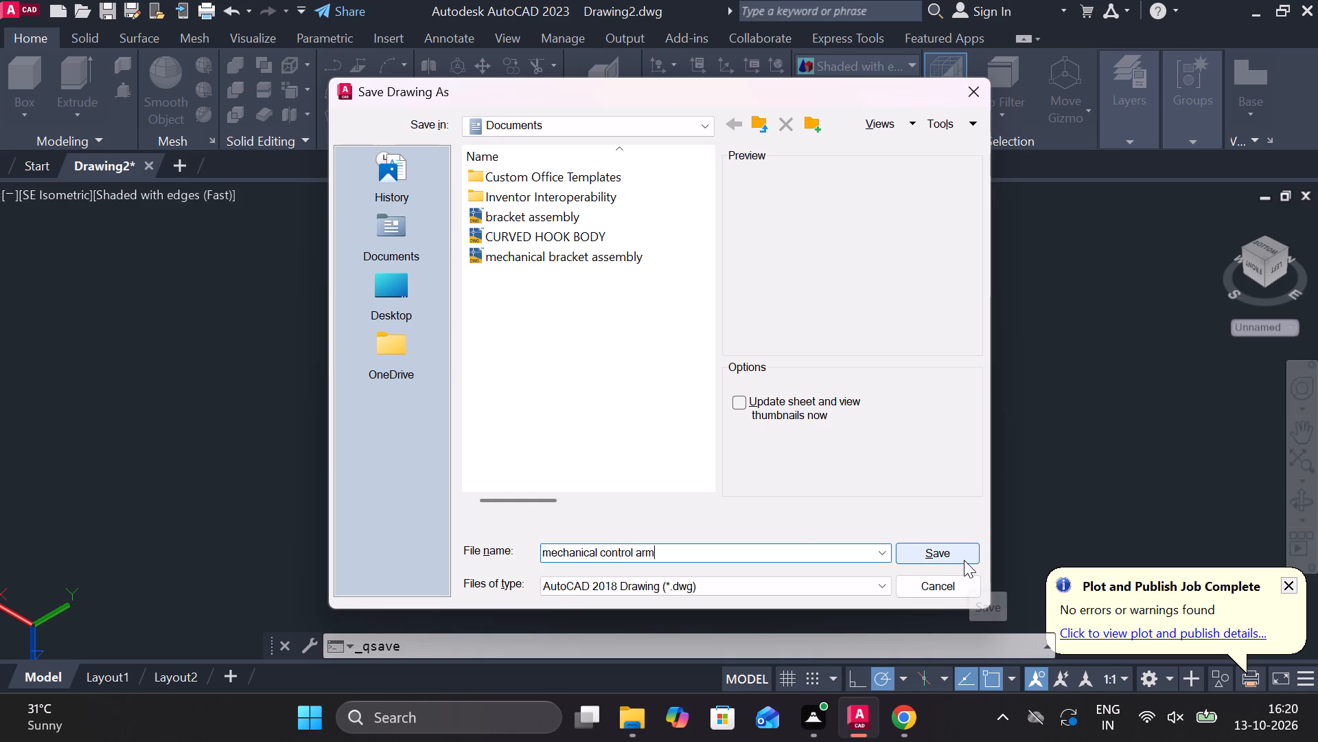
click(939, 546)
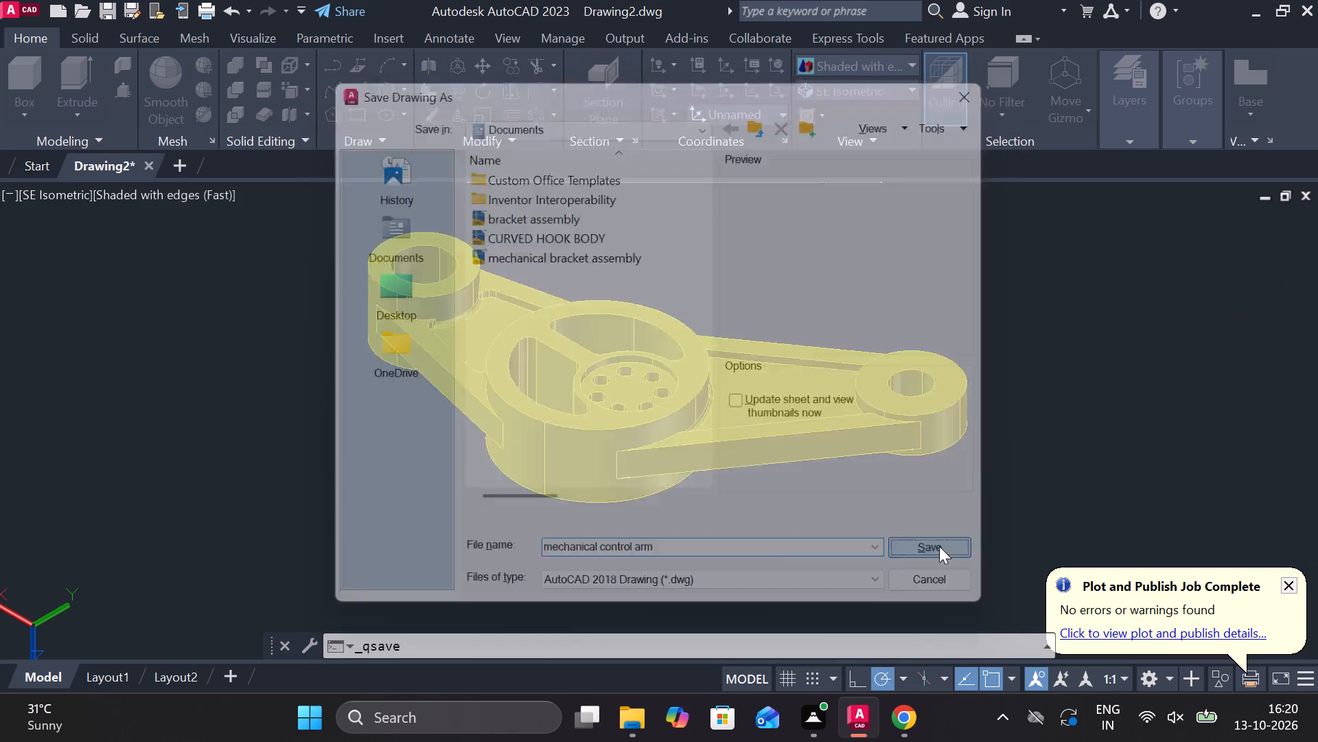
Turn off log file recording with LOGFILEOFF and save the drawing again.
text(log)
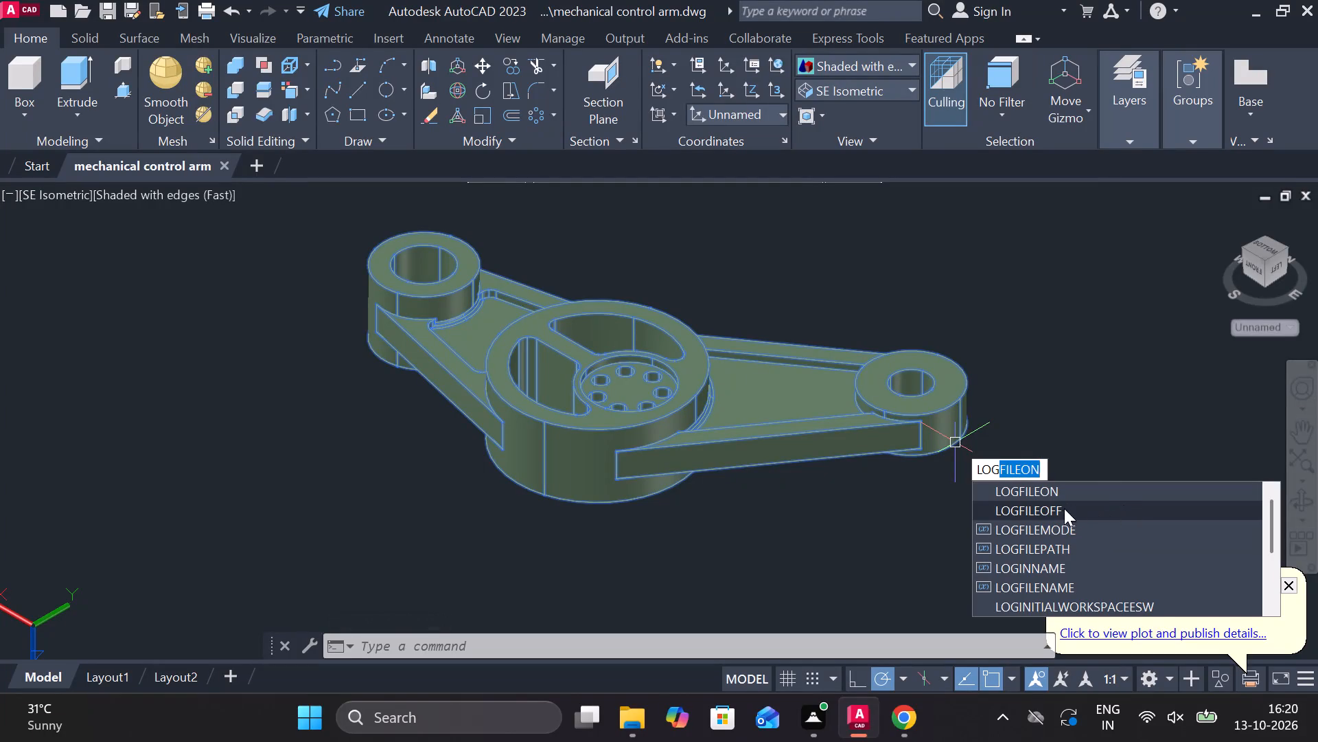
click(1051, 513)
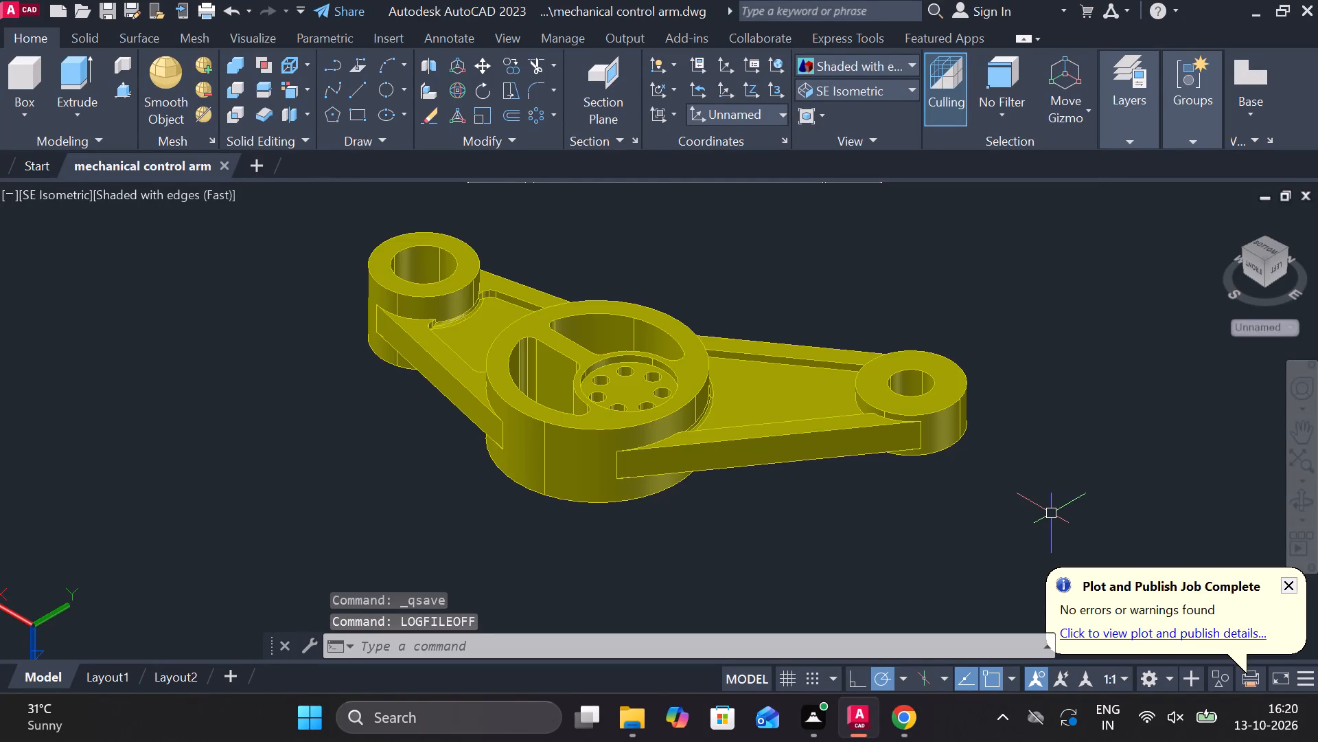
key(ctrl+s)
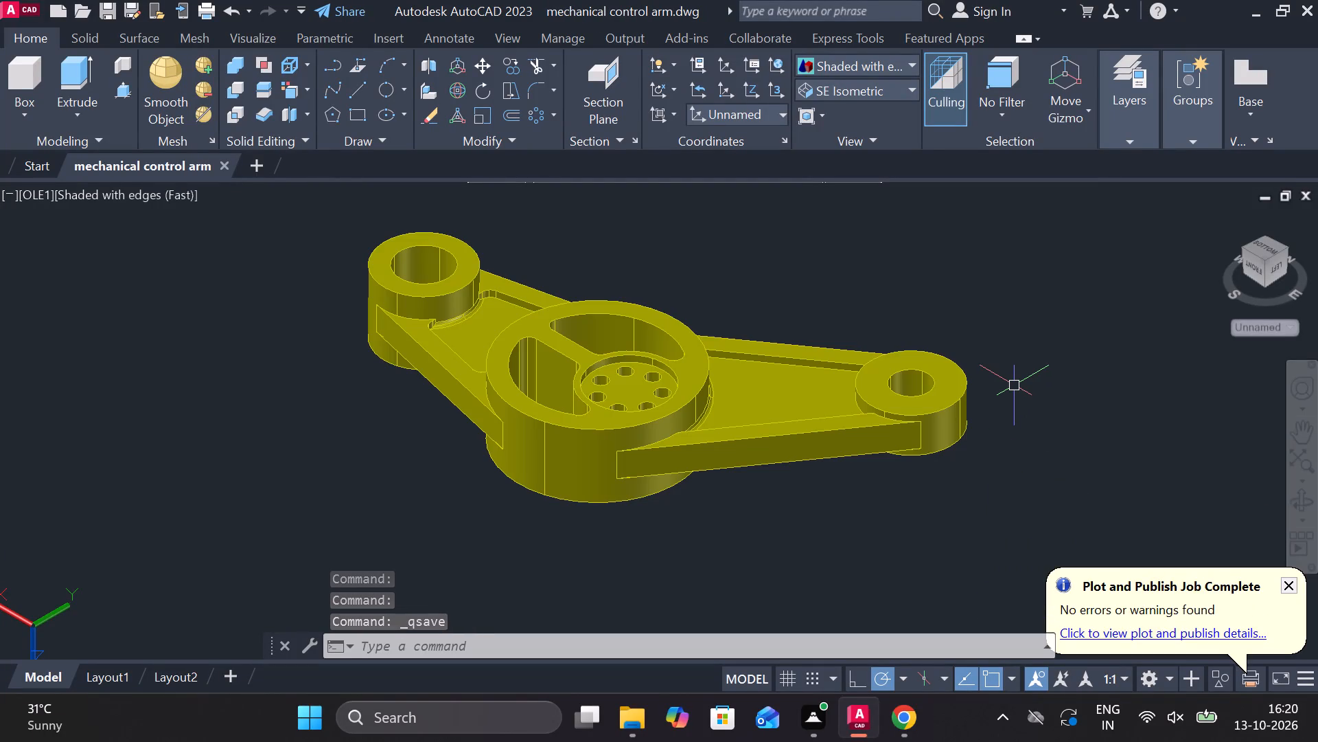
Set up a plot of the model with the DWG To PDF.pc3 plotter and landscape orientation.
text(plot)
click(1084, 429)
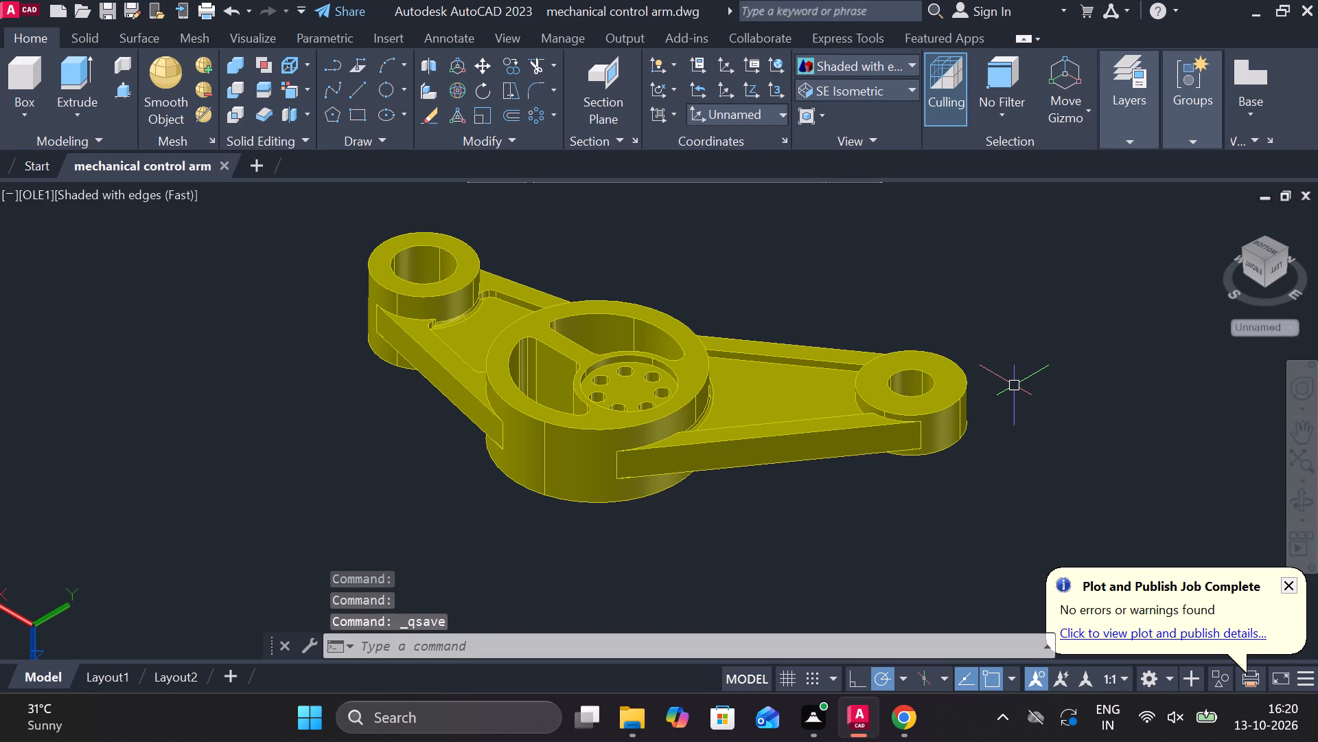
click(552, 211)
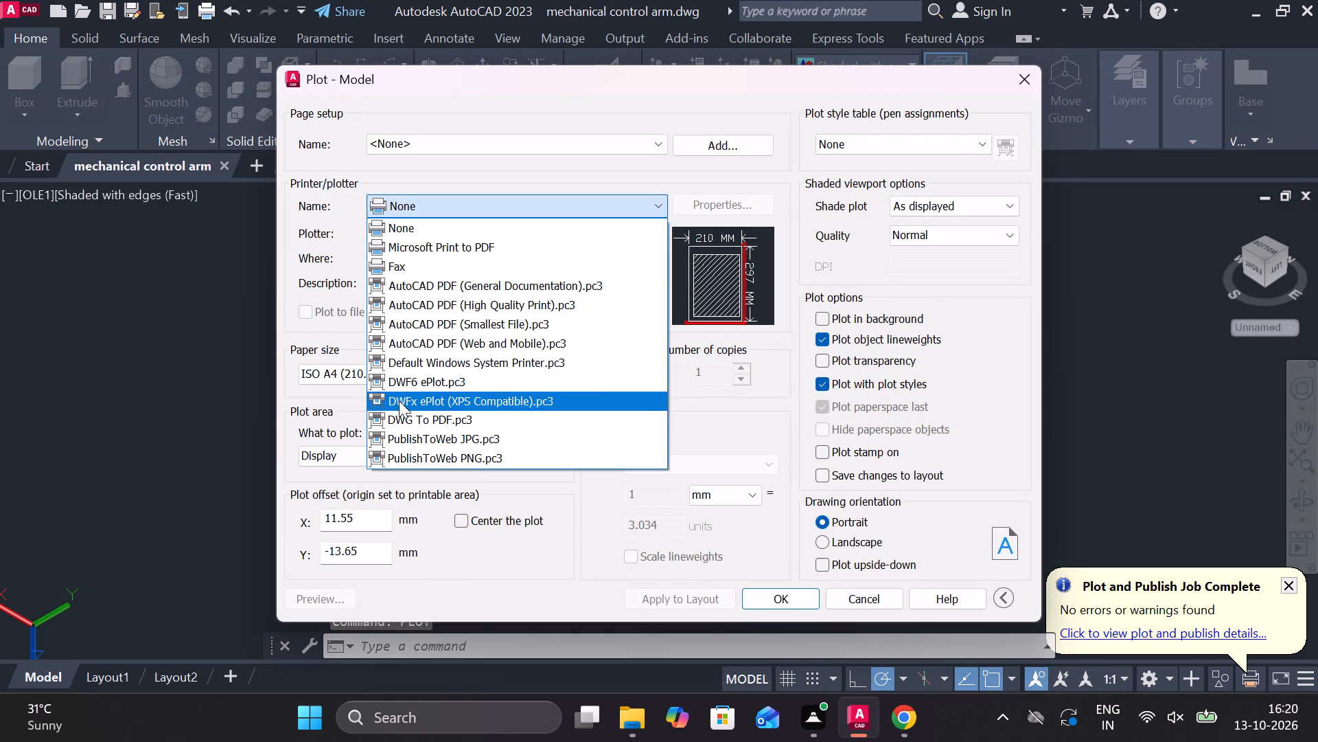
click(428, 416)
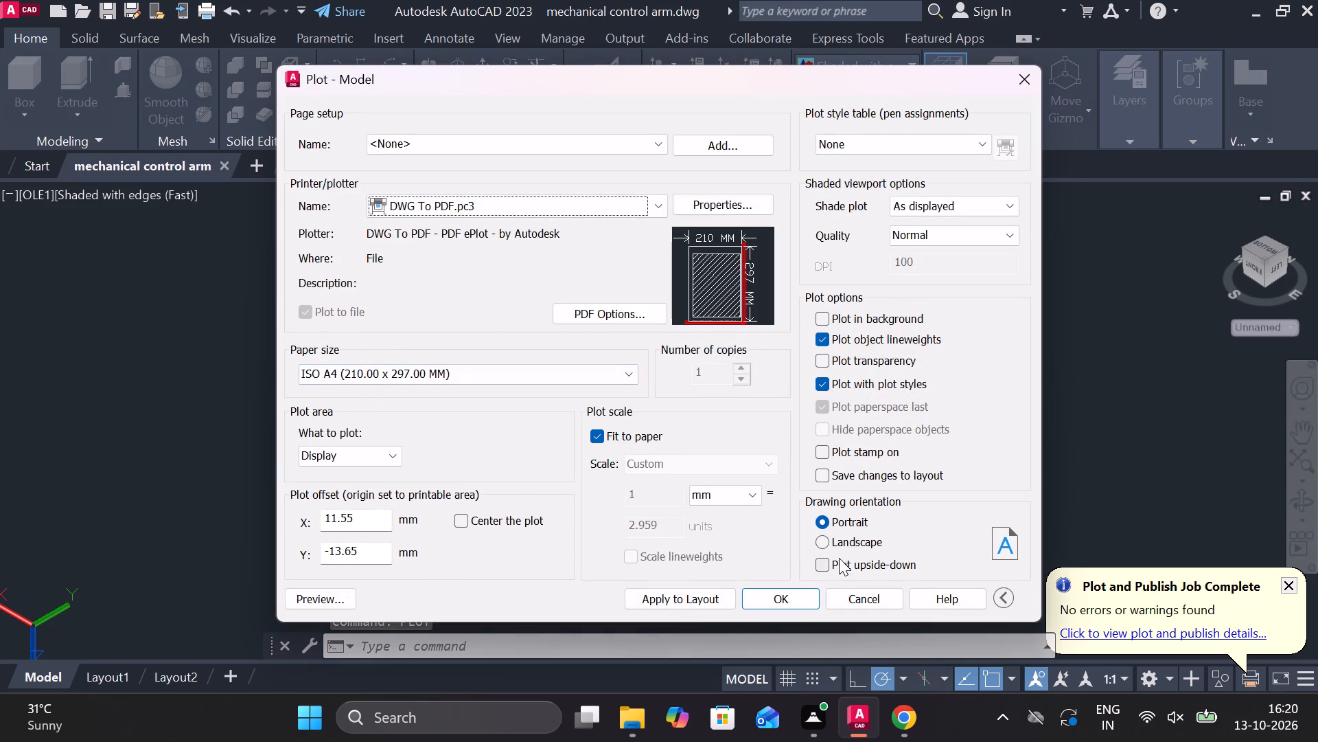
click(824, 541)
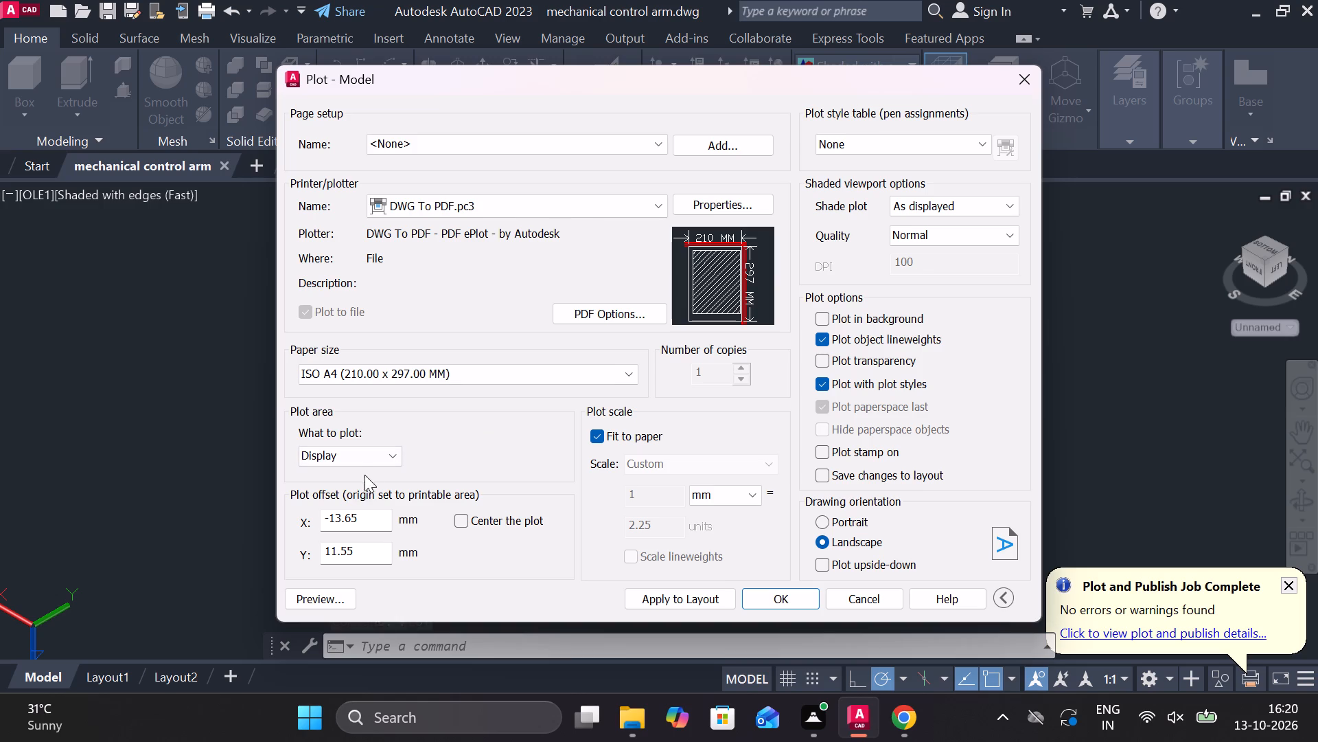
Set the plot area to a window enclosing the whole control arm.
click(370, 462)
click(350, 515)
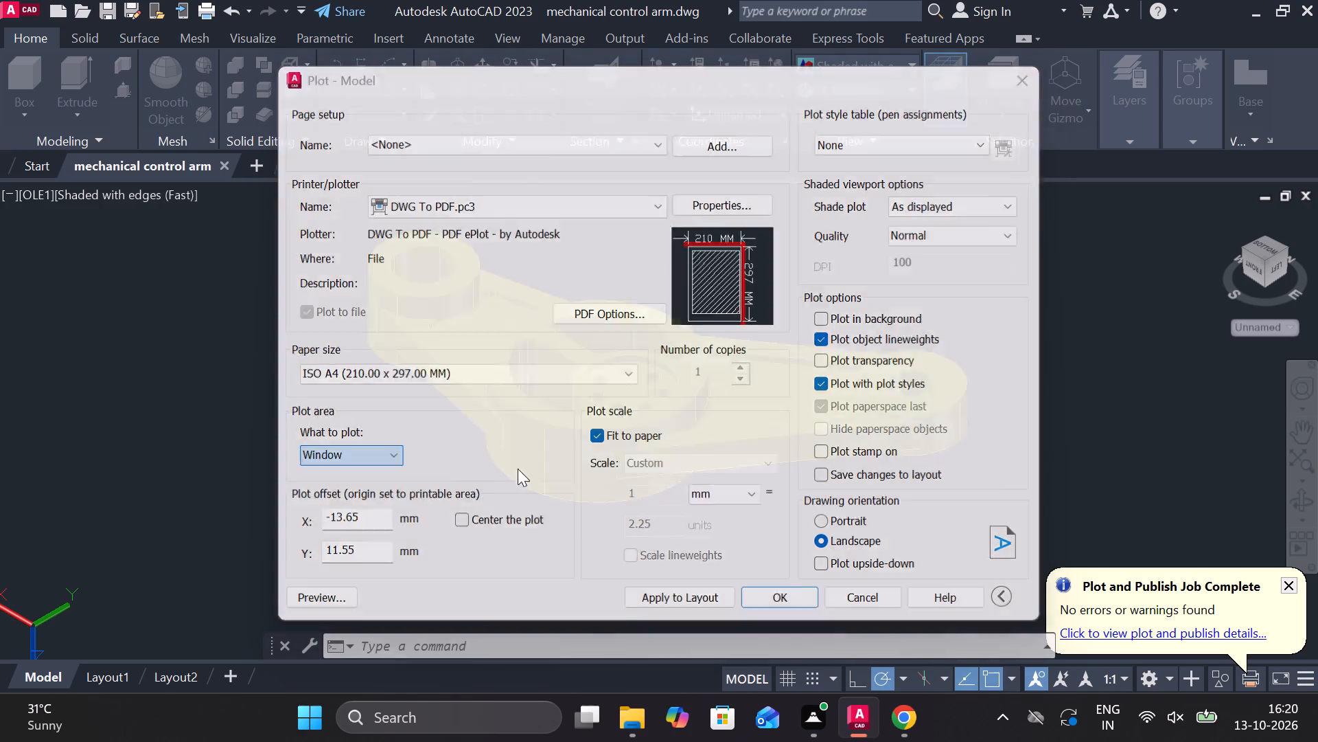
scroll(668, 431, down, 1)
click(417, 232)
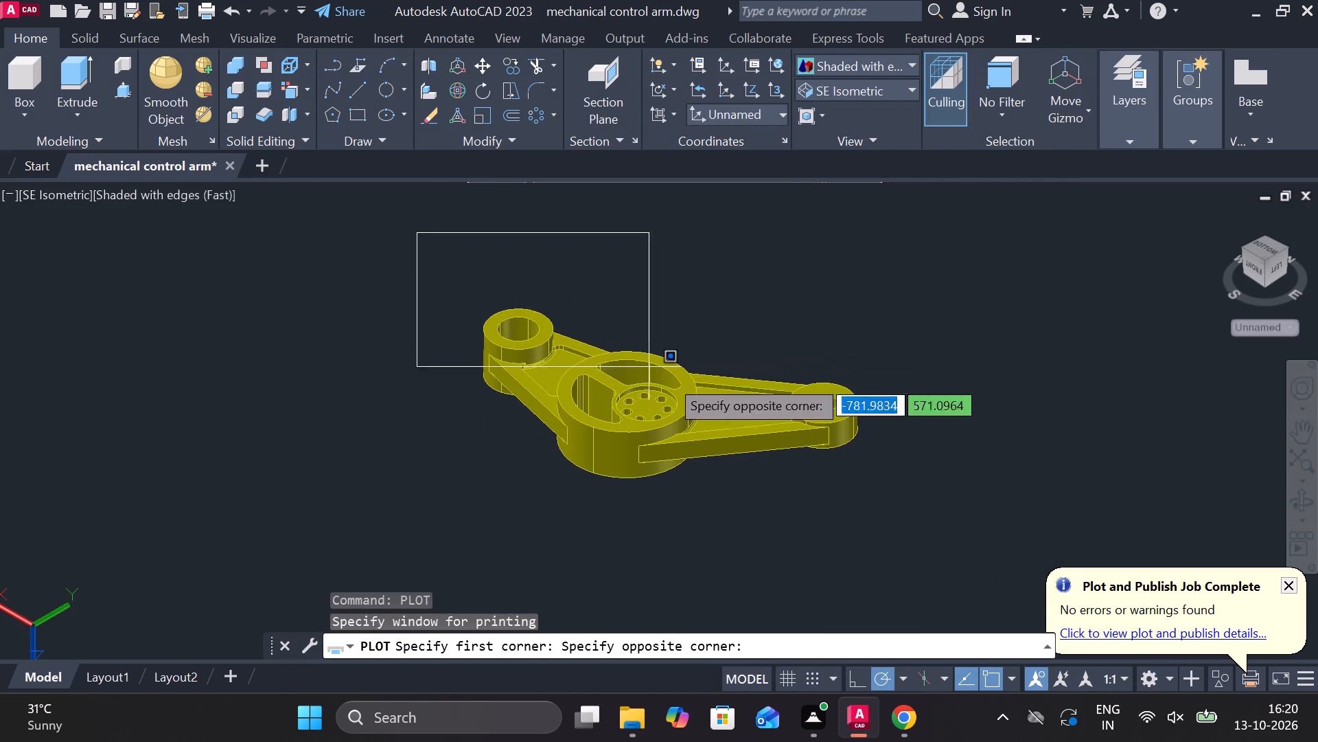
click(904, 551)
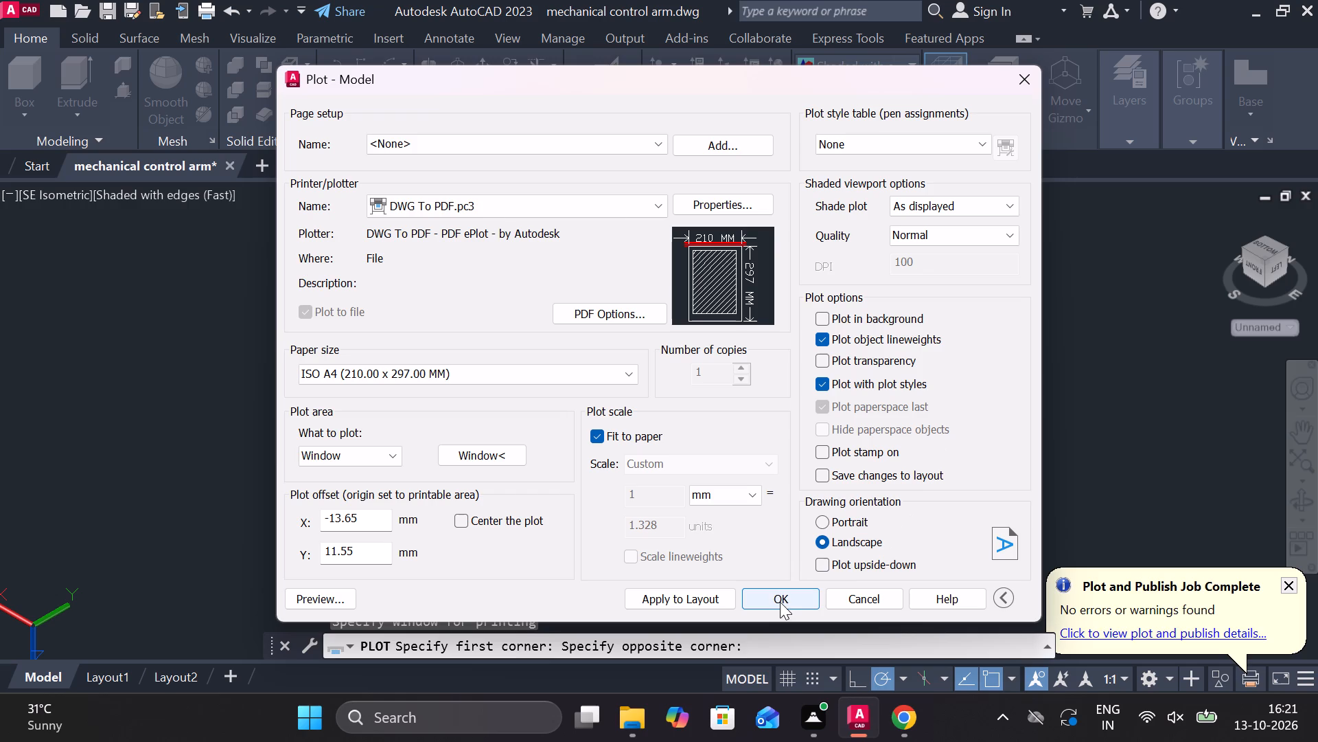
Plot to "mechanical control arm-Model.pdf" in Documents and view the resulting PDF.
click(775, 590)
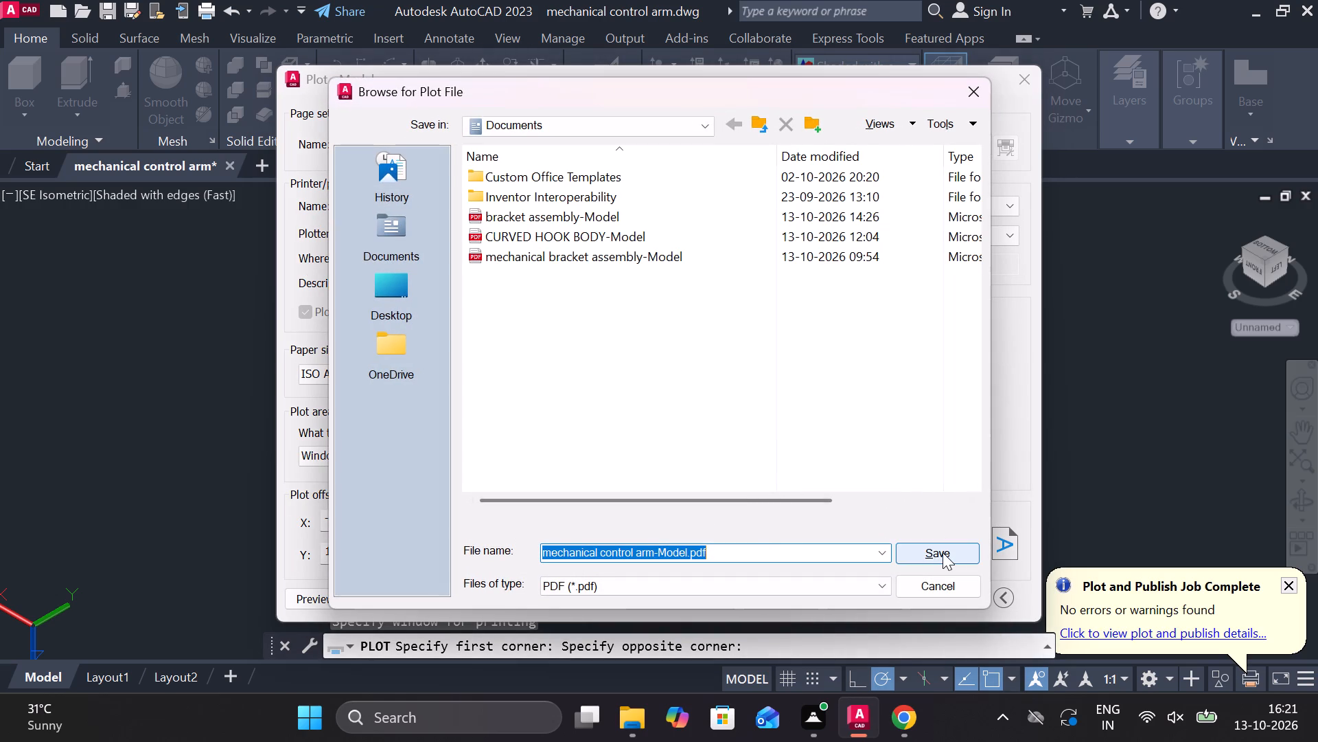
click(943, 552)
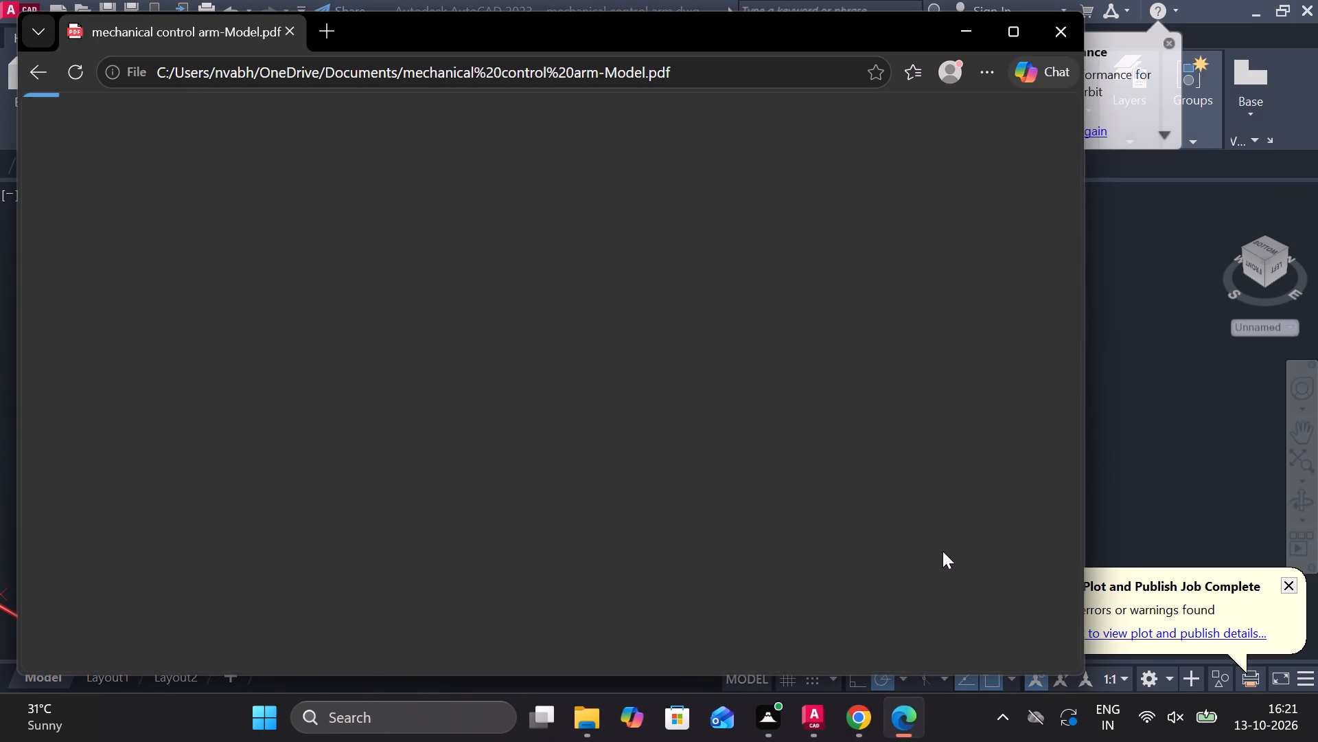
scroll(798, 429, down, 2)
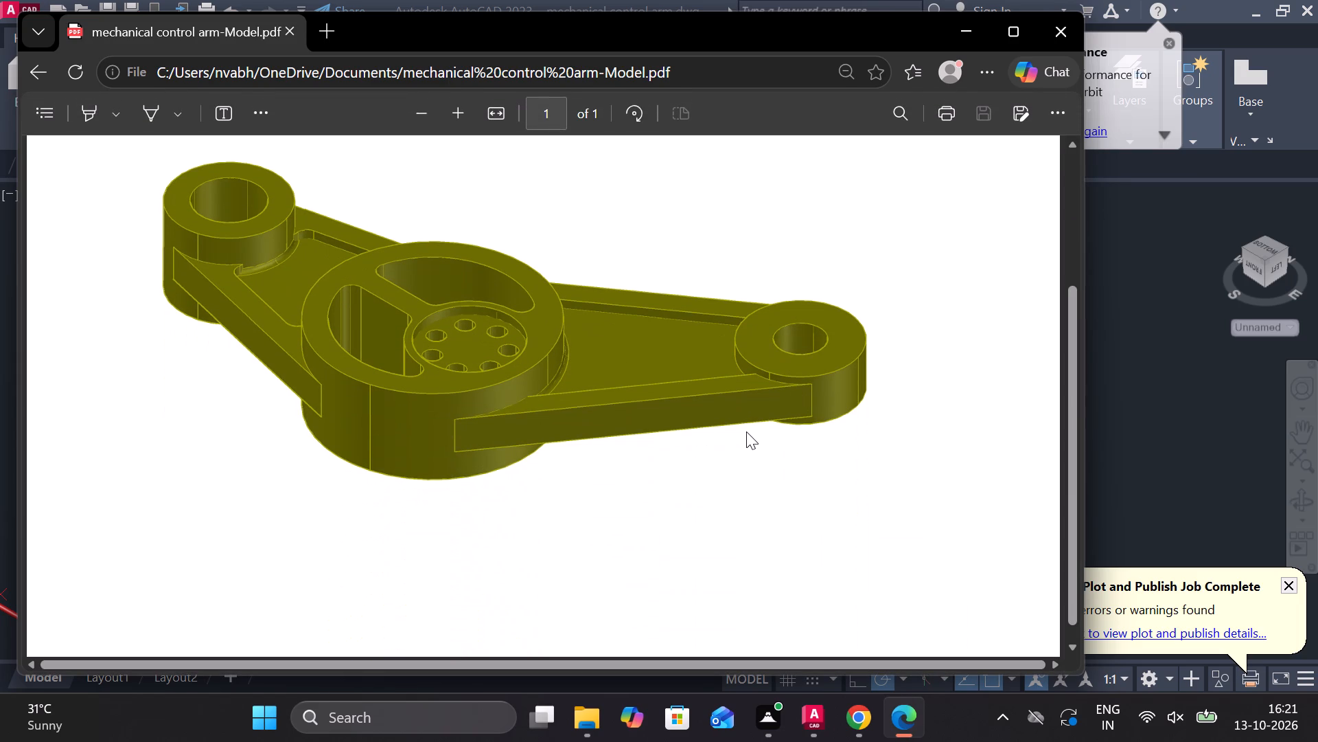